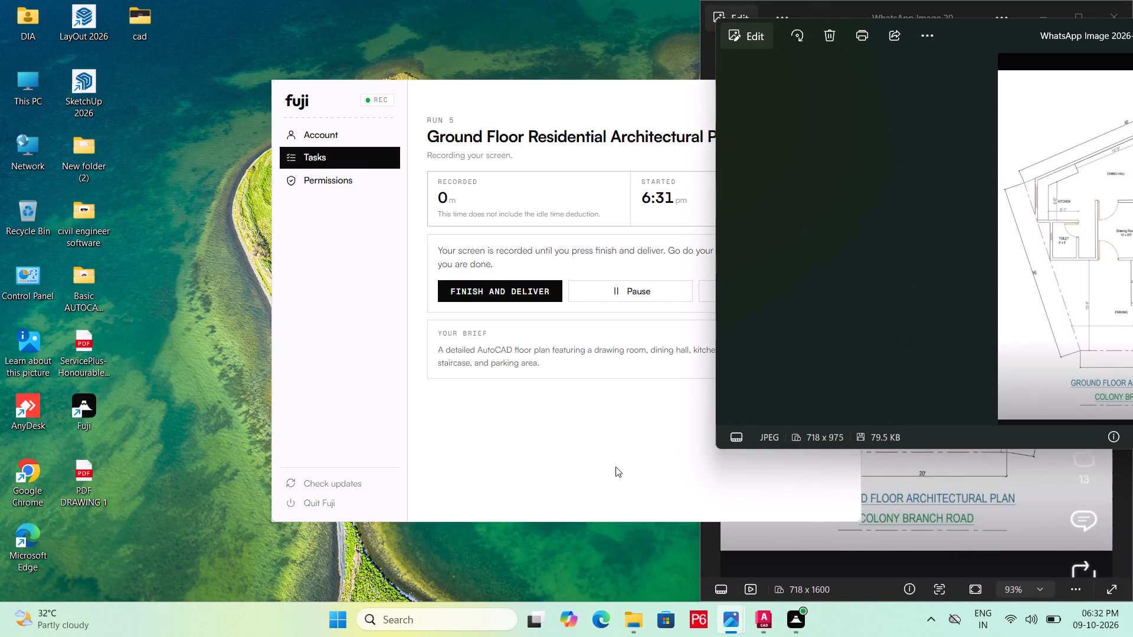
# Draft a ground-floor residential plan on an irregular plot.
# Switch to AutoCAD and arrange its window side by side with the reference floor plan image, giving the drawing the wider share.
pyautogui.click(764, 620)
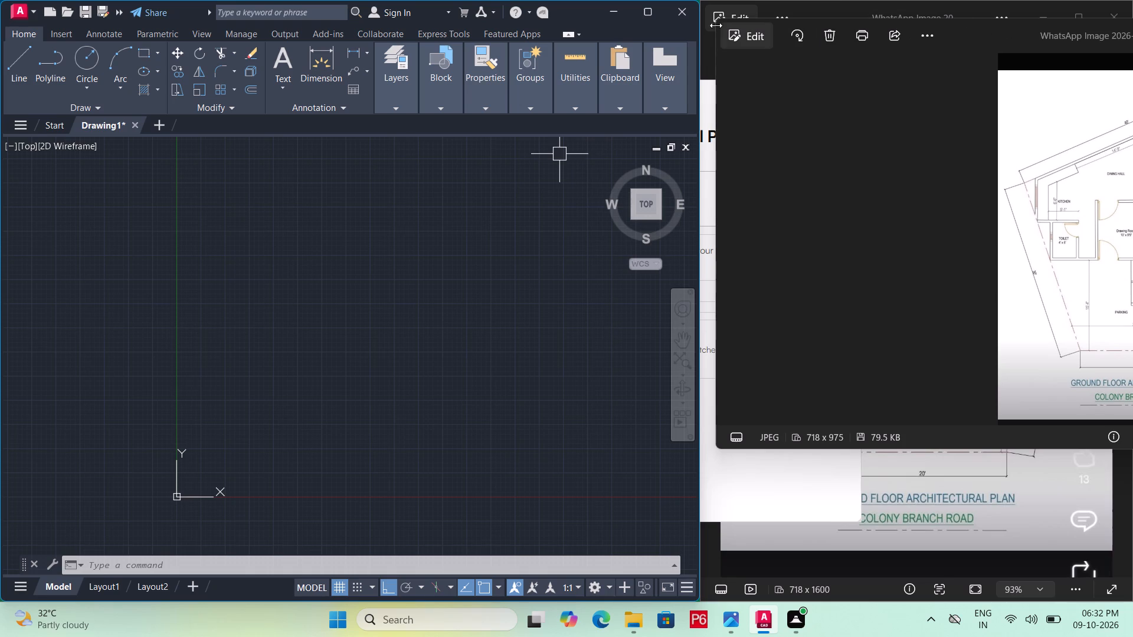
pyautogui.click(607, 53)
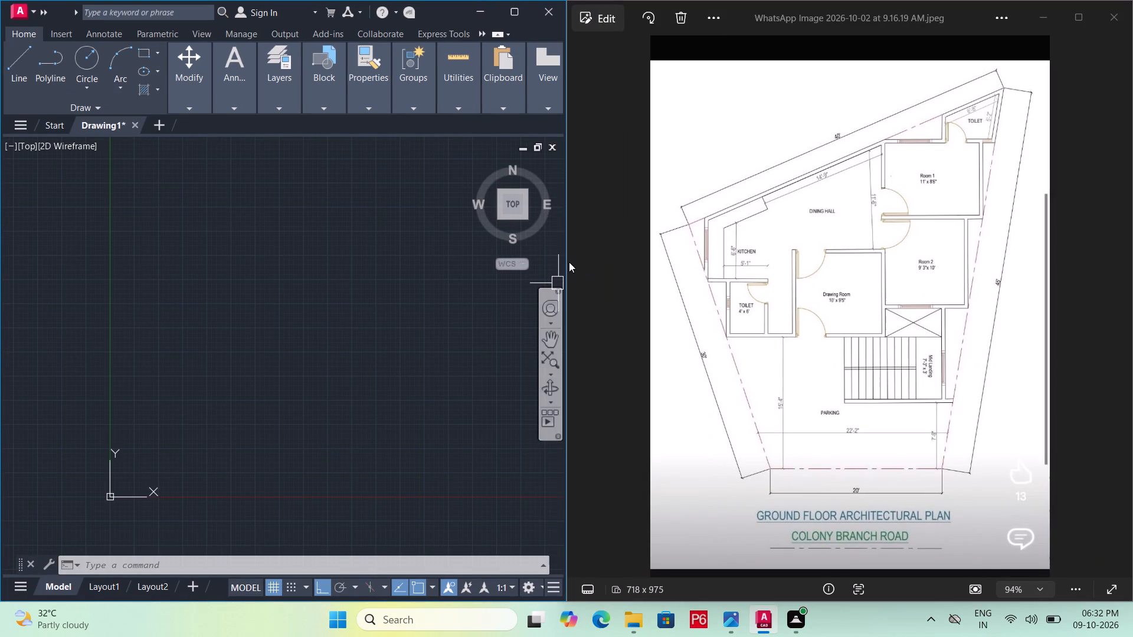
pyautogui.doubleClick(564, 254)
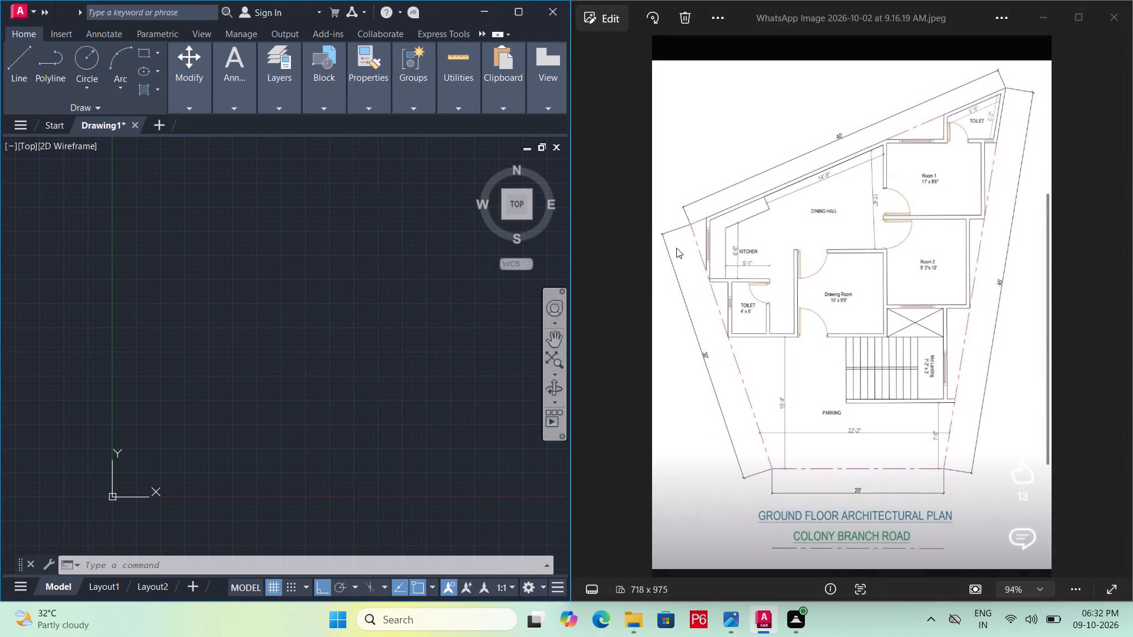
pyautogui.doubleClick(692, 250)
pyautogui.moveTo(568, 255); pyautogui.dragTo(679, 251)
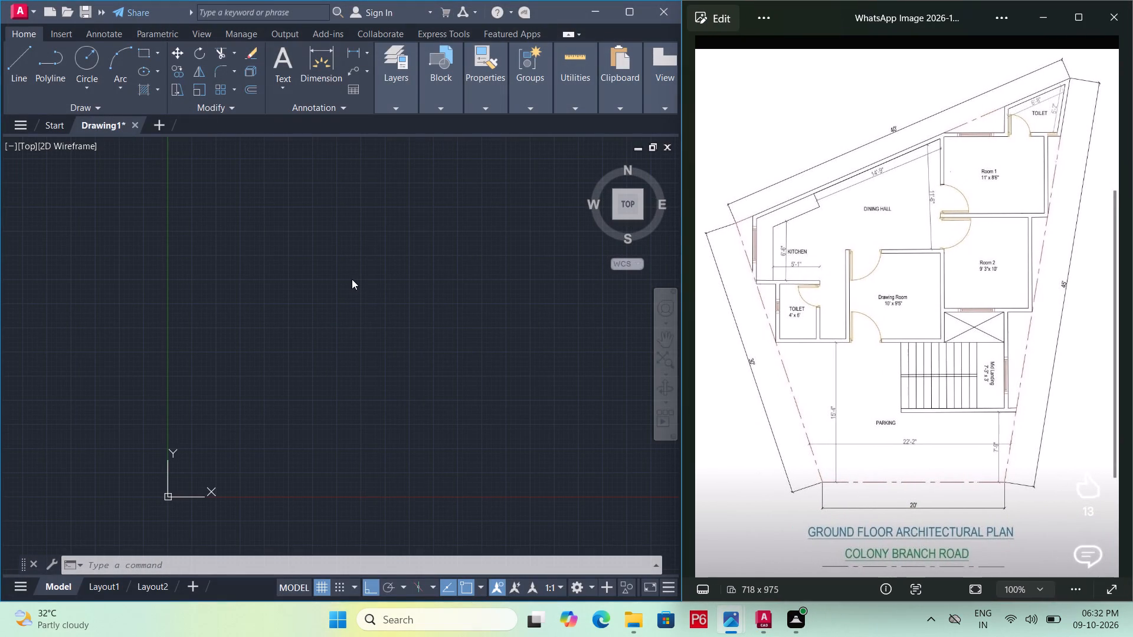
# Configure the drawing units to Engineering length type with 0'-0.0" precision.
pyautogui.scroll(3, 293, 439)
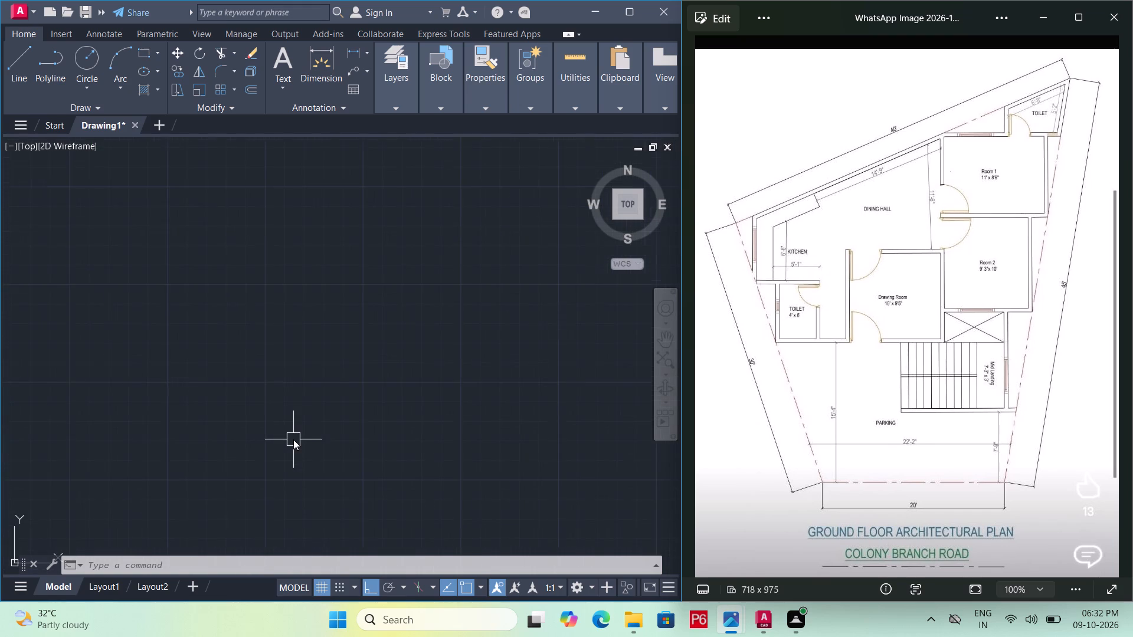
pyautogui.scroll(-1, 294, 438)
pyautogui.write('un')
pyautogui.press('Return')
pyautogui.click(274, 435)
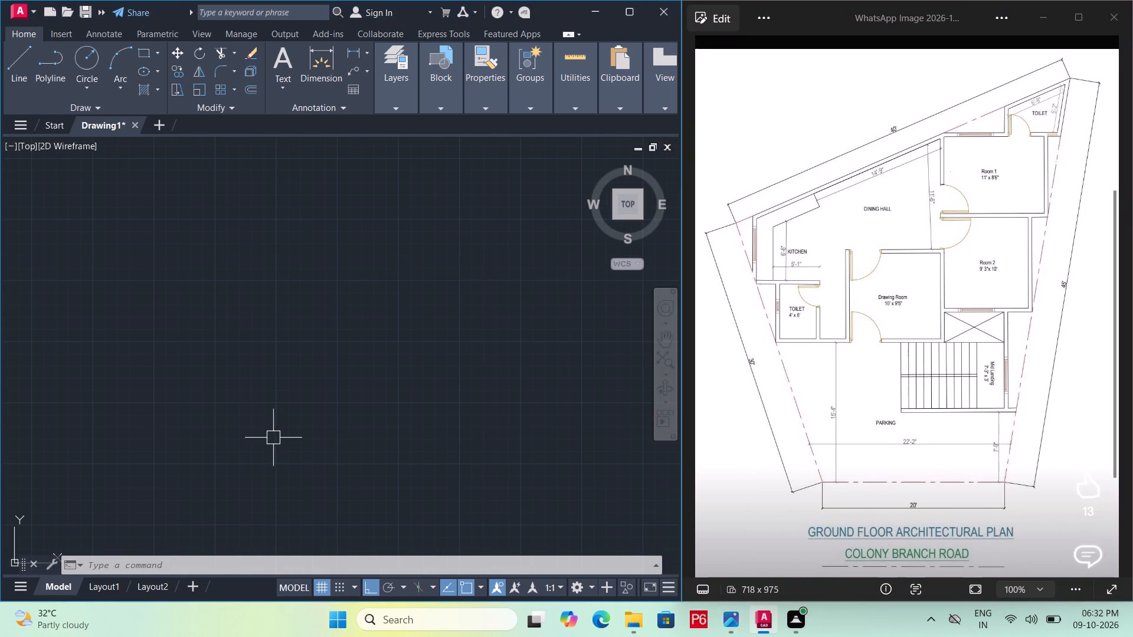
pyautogui.write('un')
pyautogui.press('space')
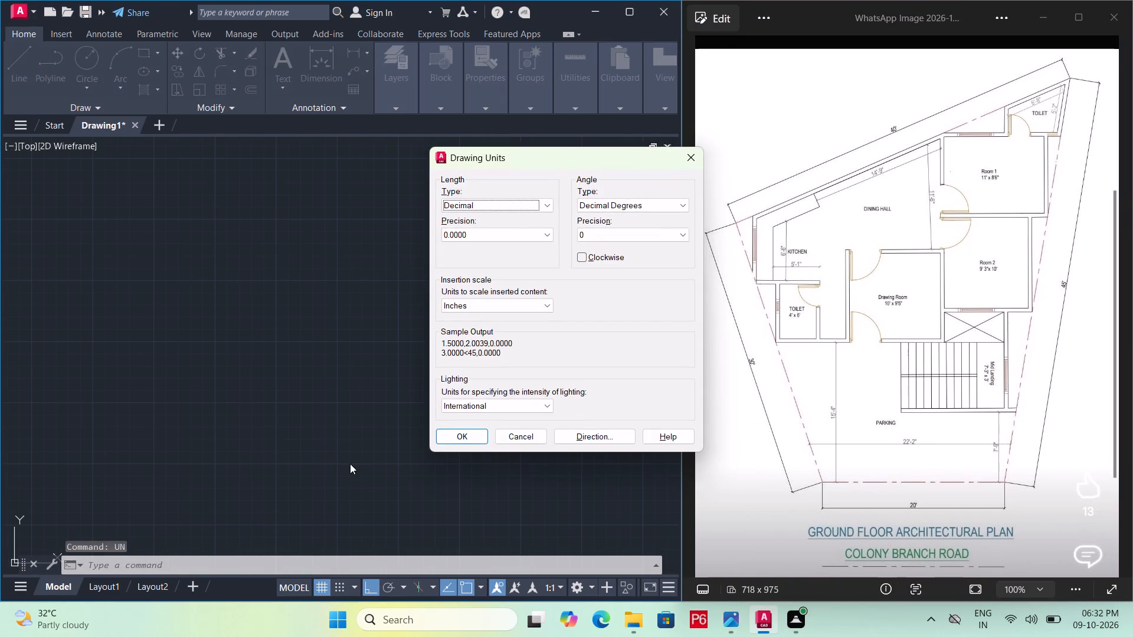
pyautogui.click(551, 198)
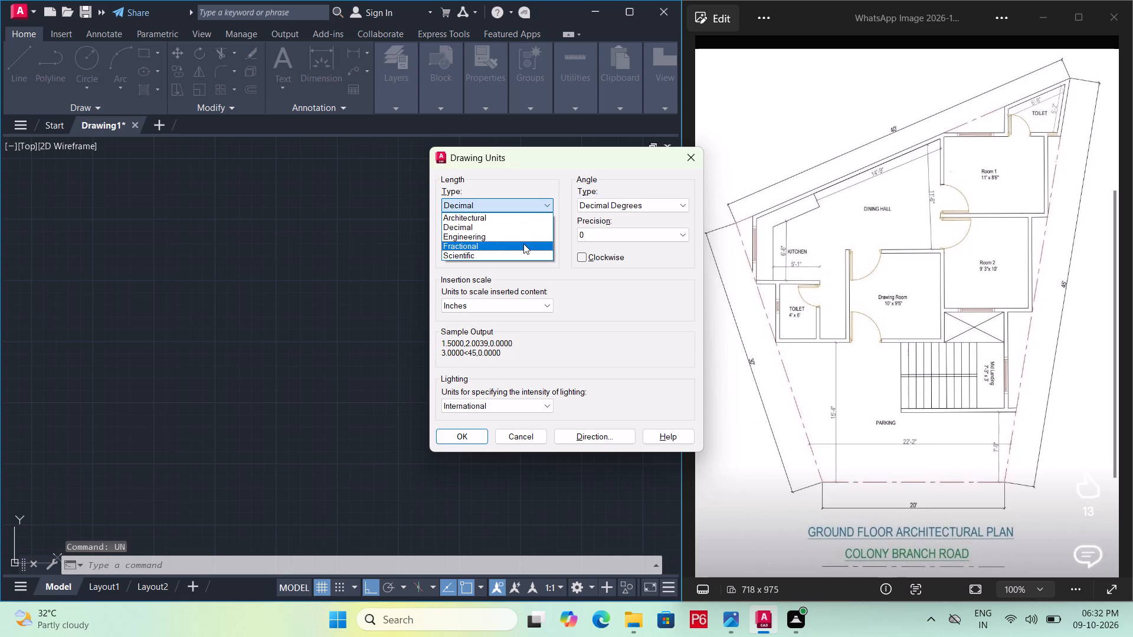
pyautogui.click(529, 235)
pyautogui.click(529, 234)
pyautogui.click(506, 257)
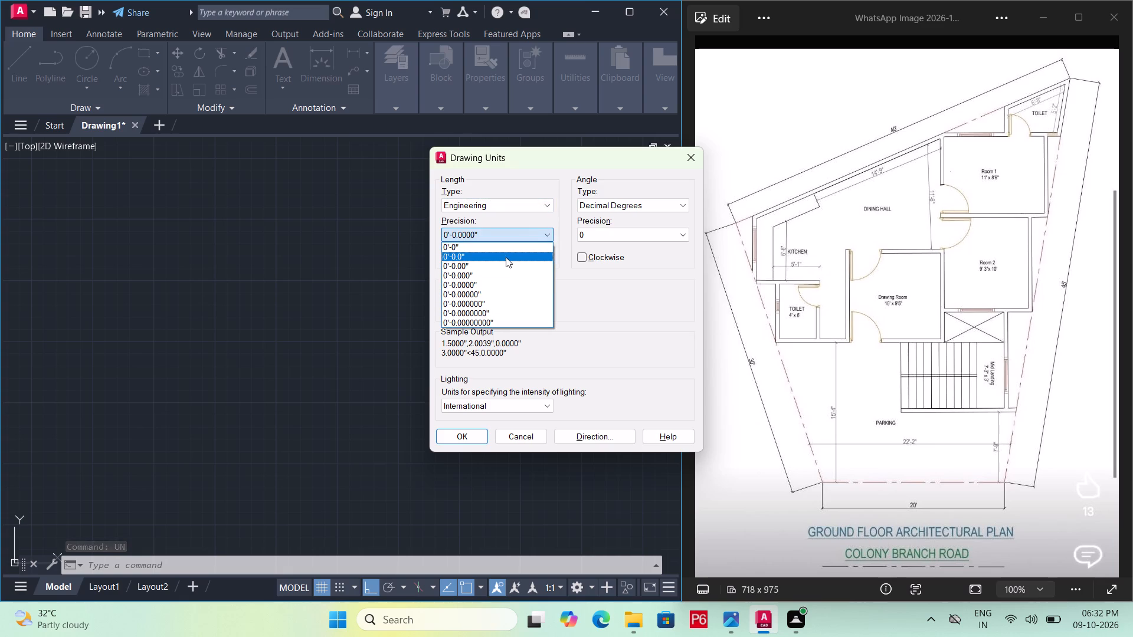
pyautogui.click(456, 436)
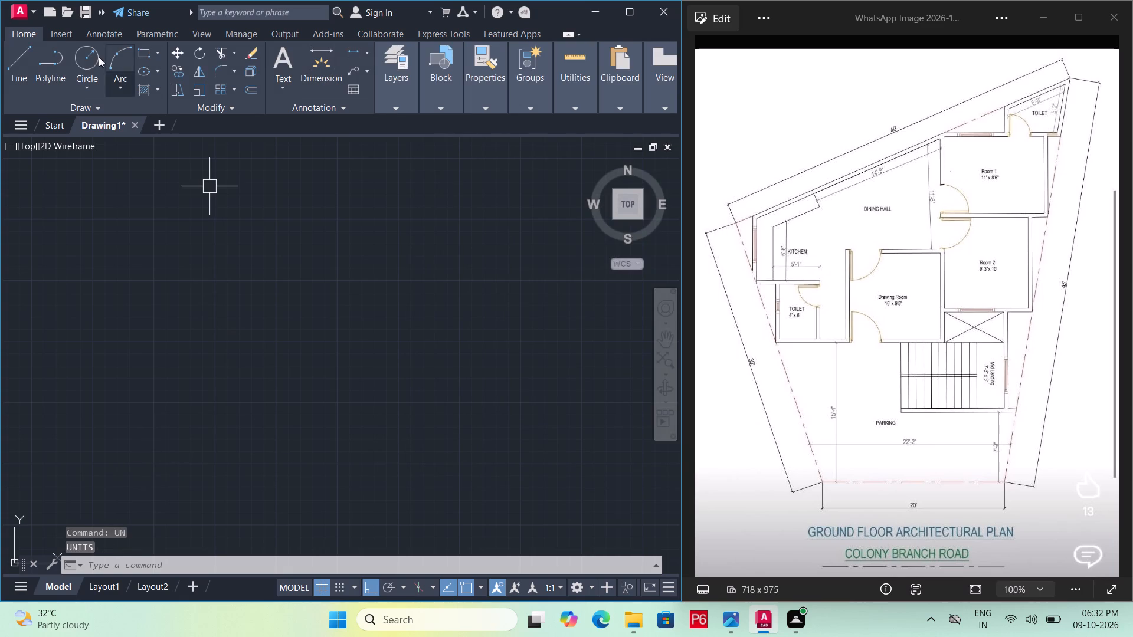
# Draw a horizontal 20' line as the bottom edge of the plot boundary.
pyautogui.click(25, 77)
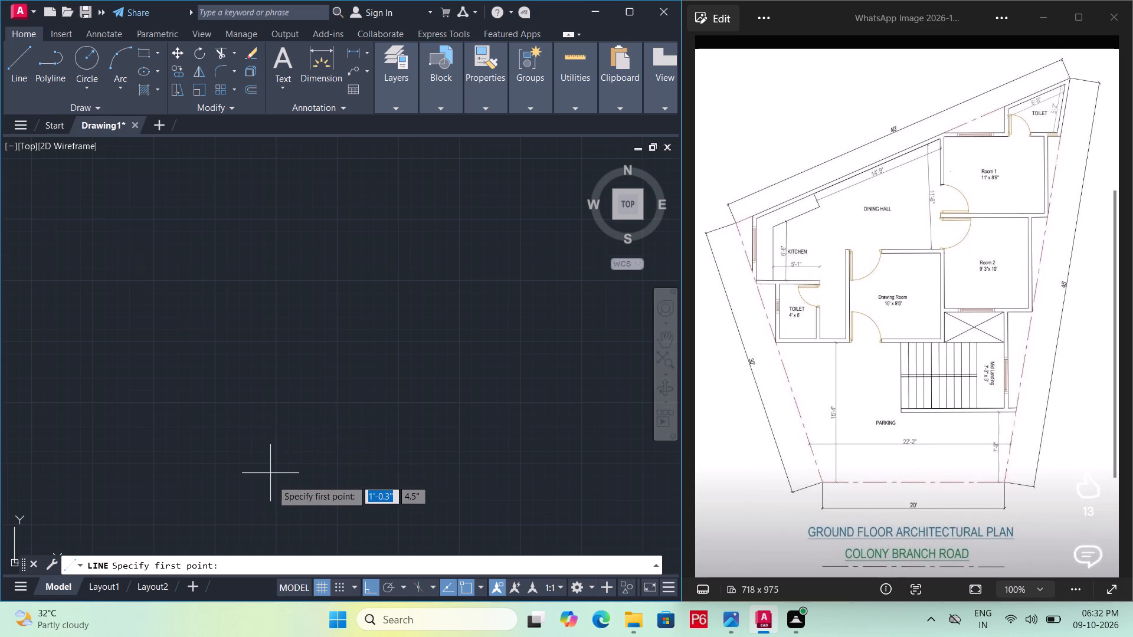
pyautogui.click(241, 492)
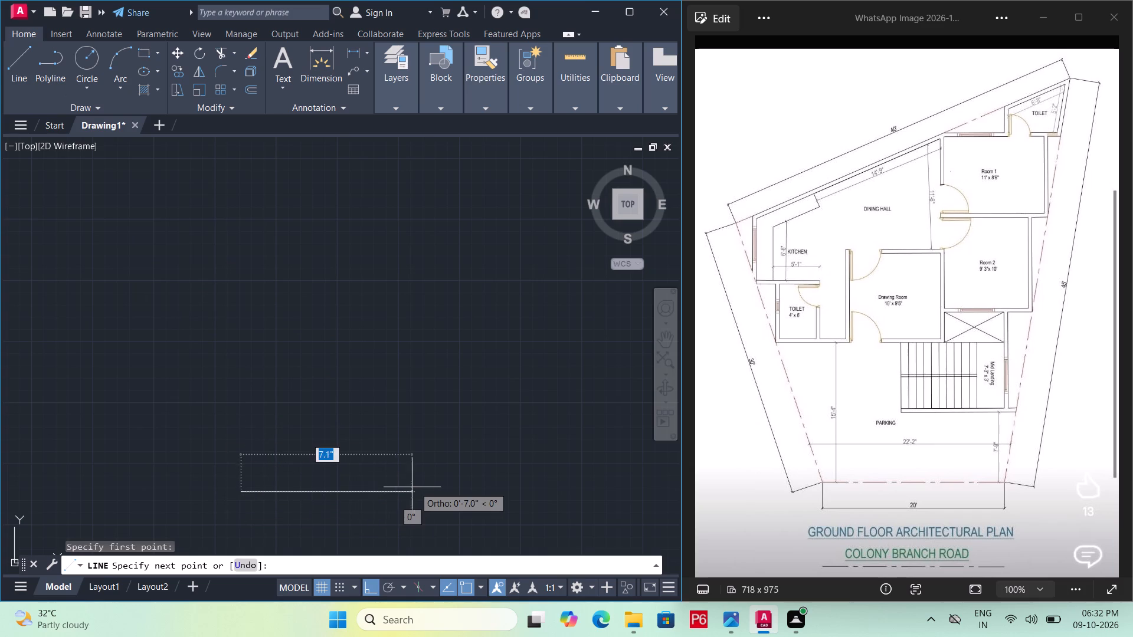
pyautogui.write('20')
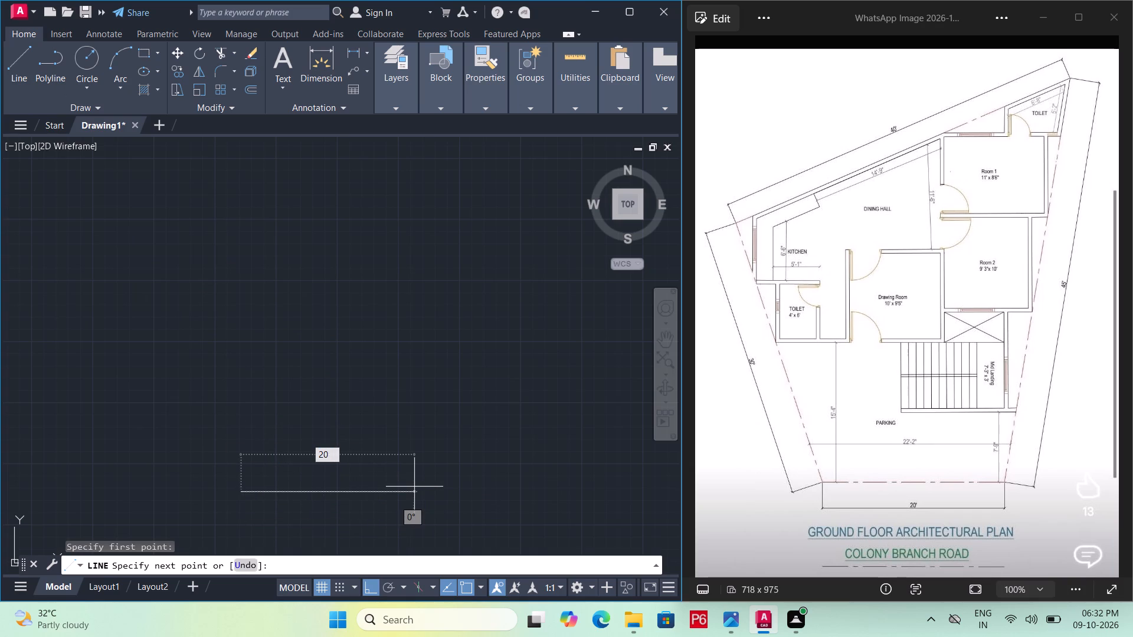
pyautogui.press("'")
pyautogui.press('Return')
pyautogui.scroll(-4, 257, 474)
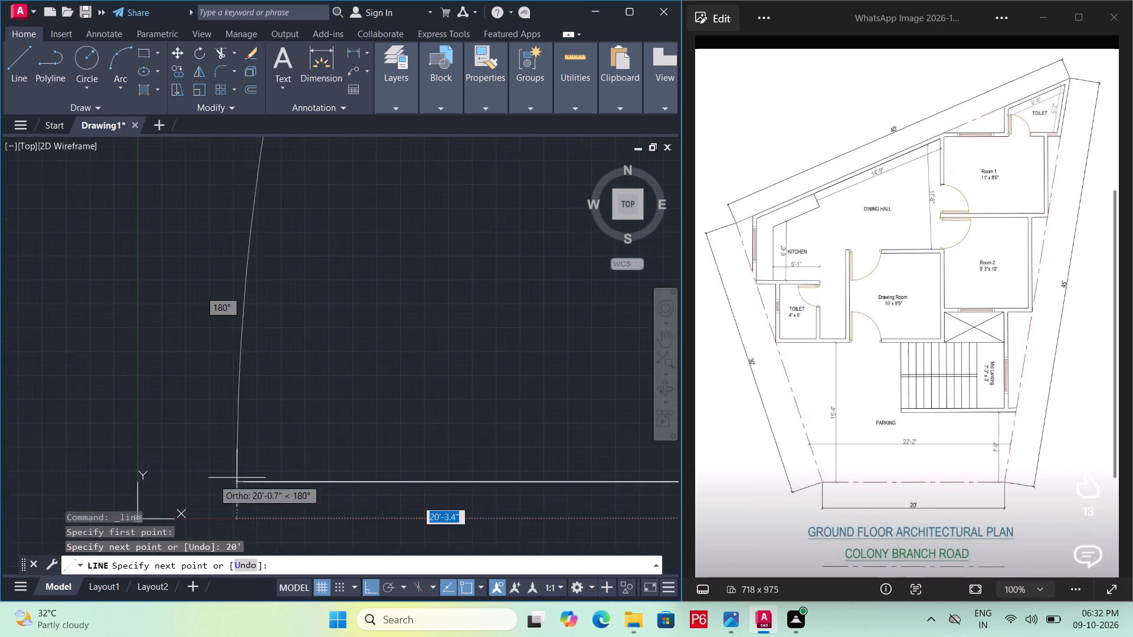
pyautogui.scroll(-5, 201, 486)
pyautogui.scroll(-5, 153, 523)
pyautogui.scroll(-6, 213, 449)
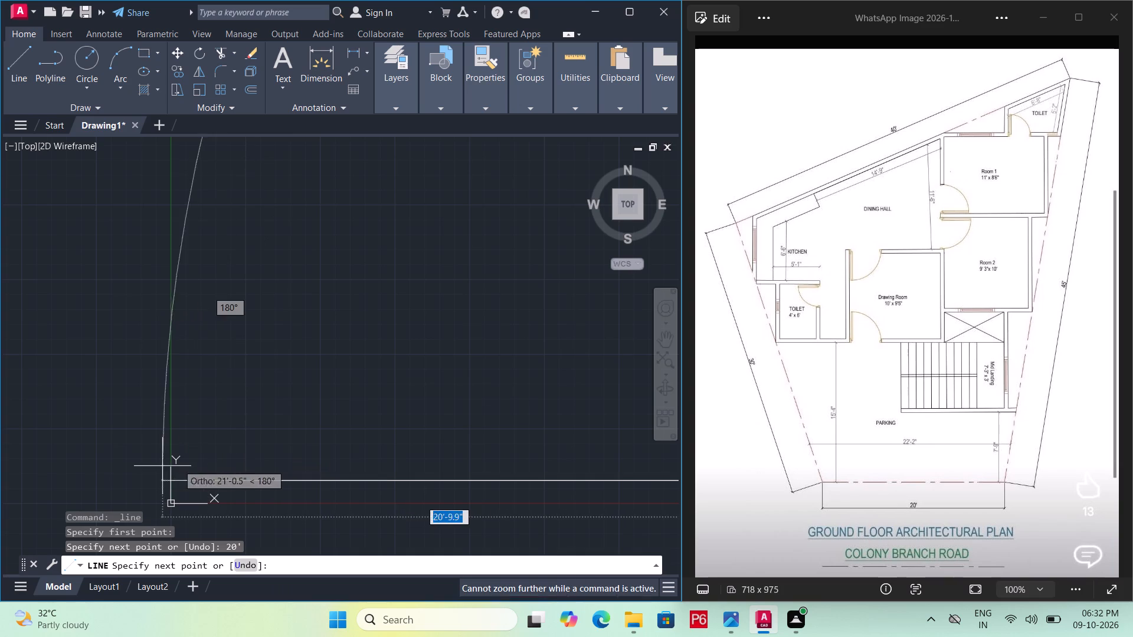
pyautogui.scroll(-13, 284, 455)
pyautogui.scroll(-13, 233, 447)
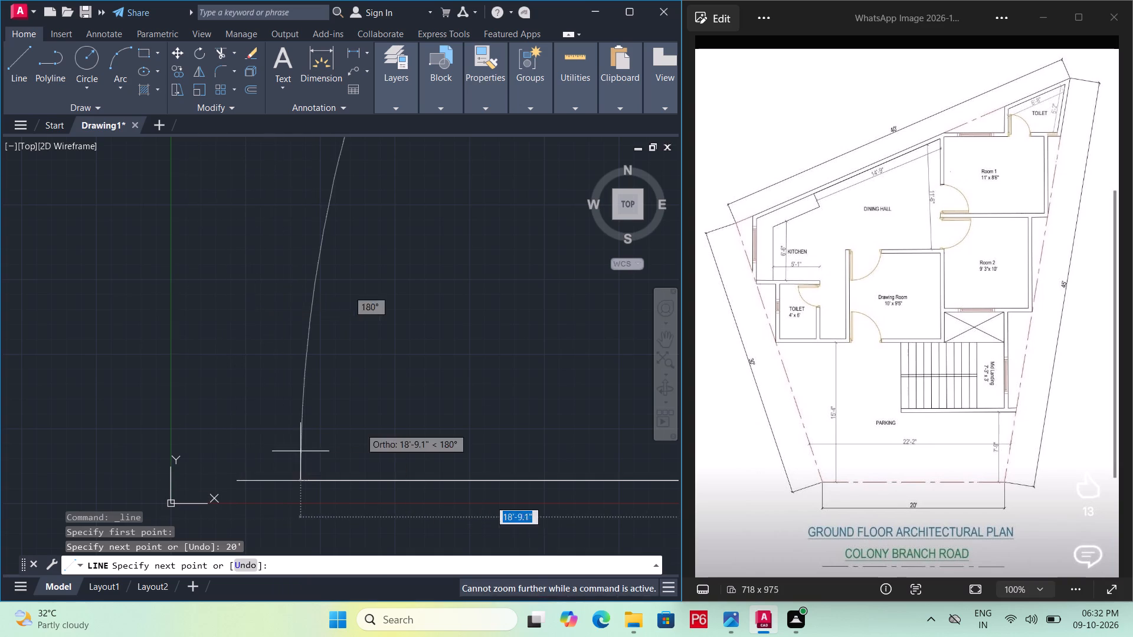
pyautogui.moveTo(398, 427); pyautogui.dragTo(86, 471, button='middle')
pyautogui.scroll(-6, 289, 403)
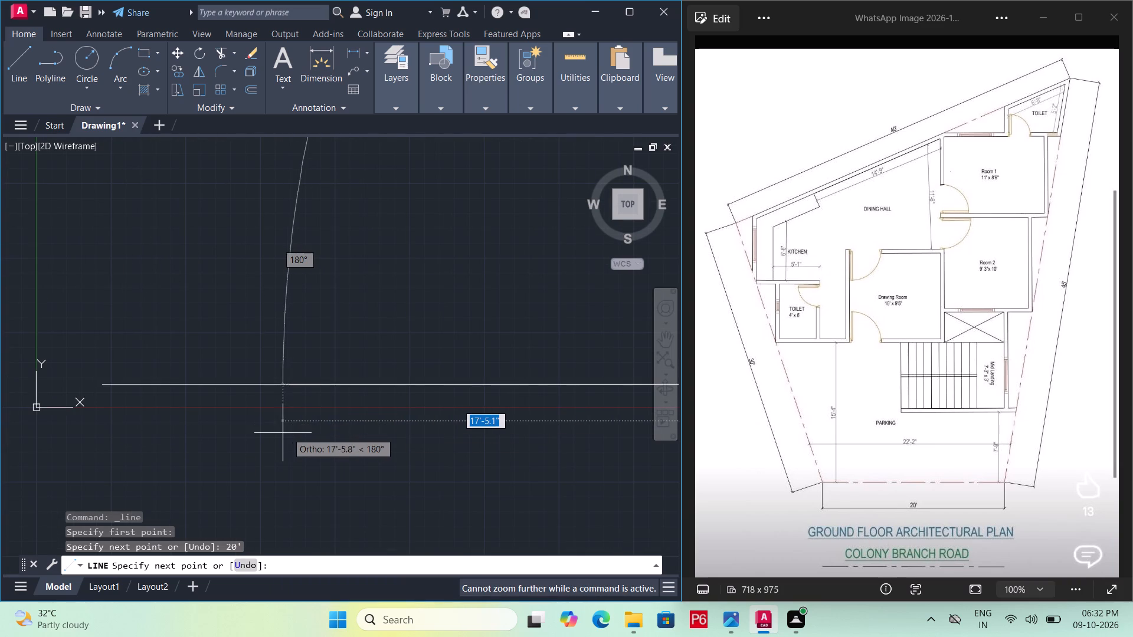
# Save the drawing as "drawing 5" in the cad folder on the Desktop.
pyautogui.hotkey('ctrl', 's')
pyautogui.hotkey('ctrl', 's')
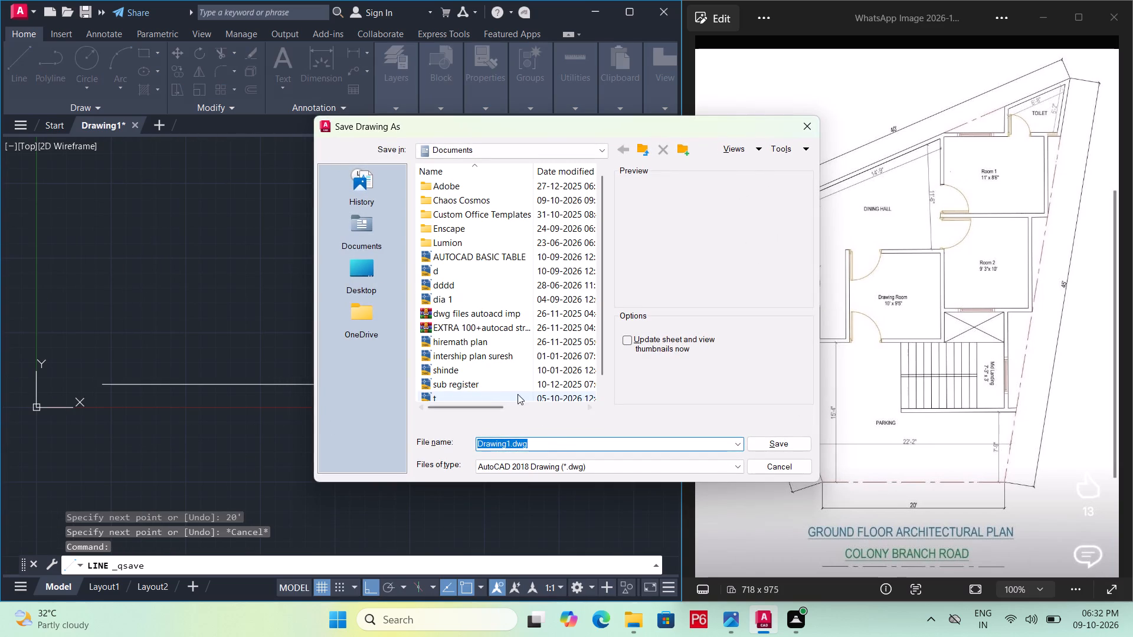
pyautogui.press('BackSpace')
pyautogui.write('dr')
pyautogui.write('awing 5')
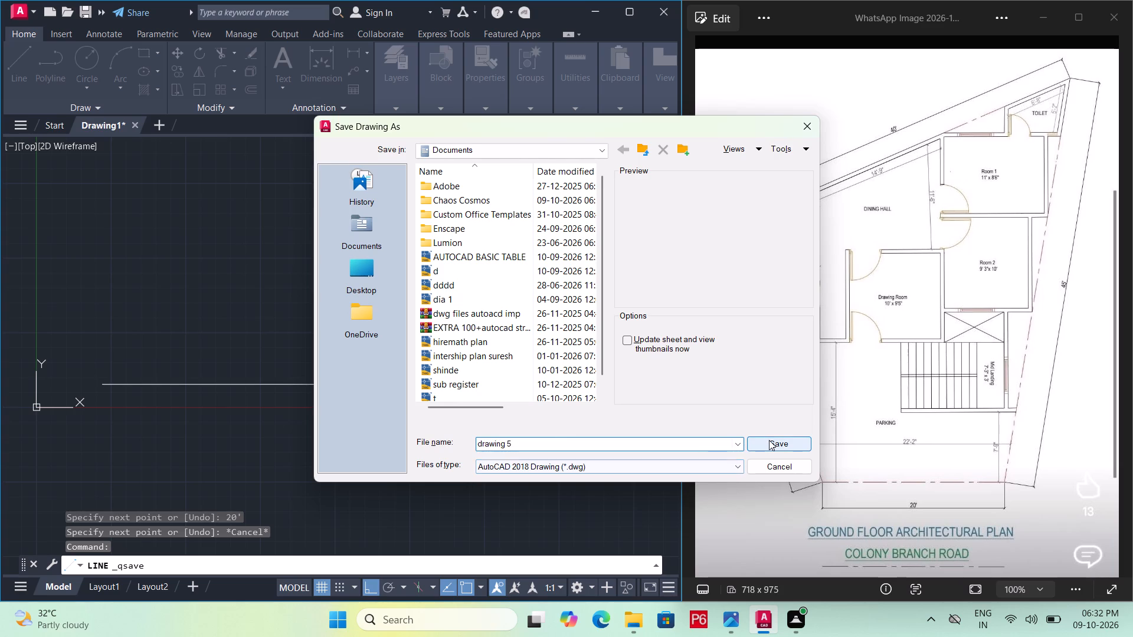
pyautogui.click(356, 266)
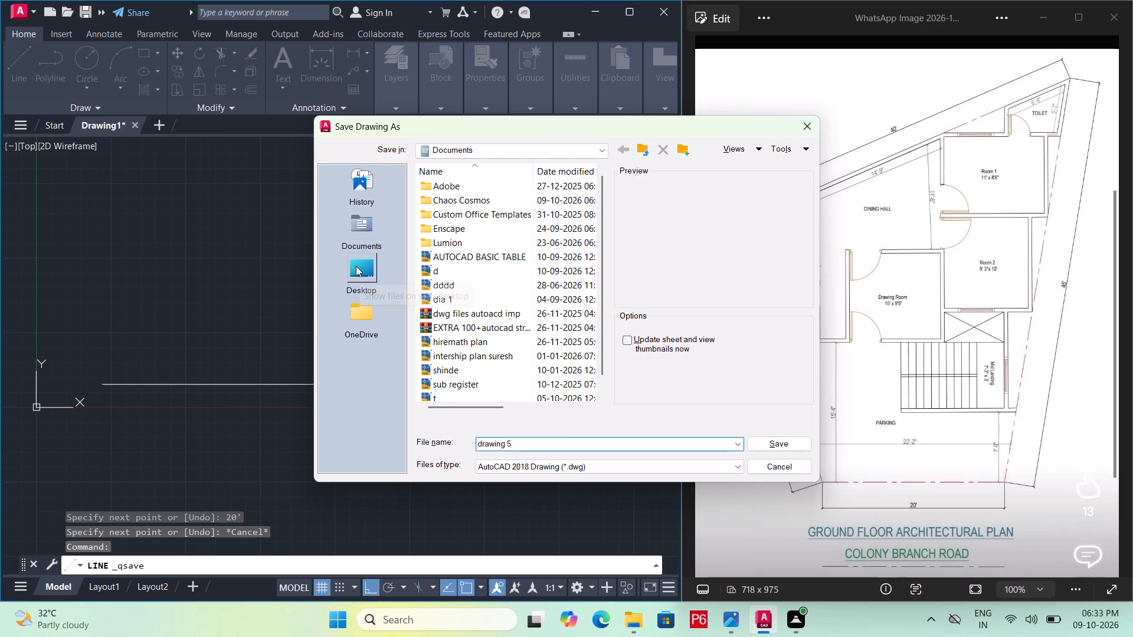
pyautogui.scroll(-5, 492, 311)
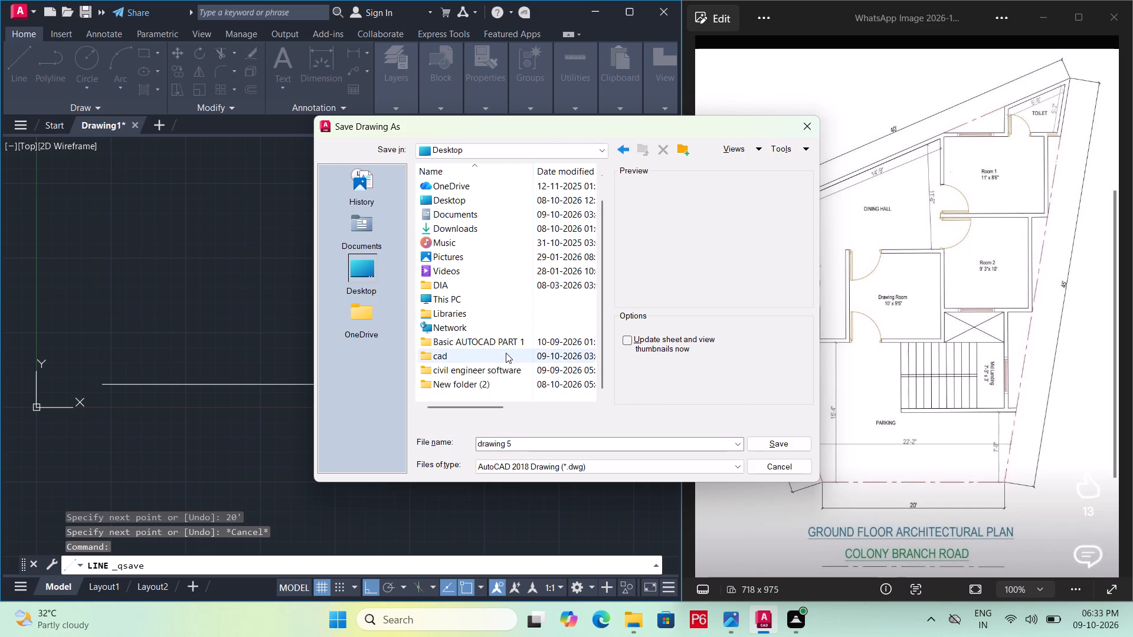
pyautogui.doubleClick(506, 353)
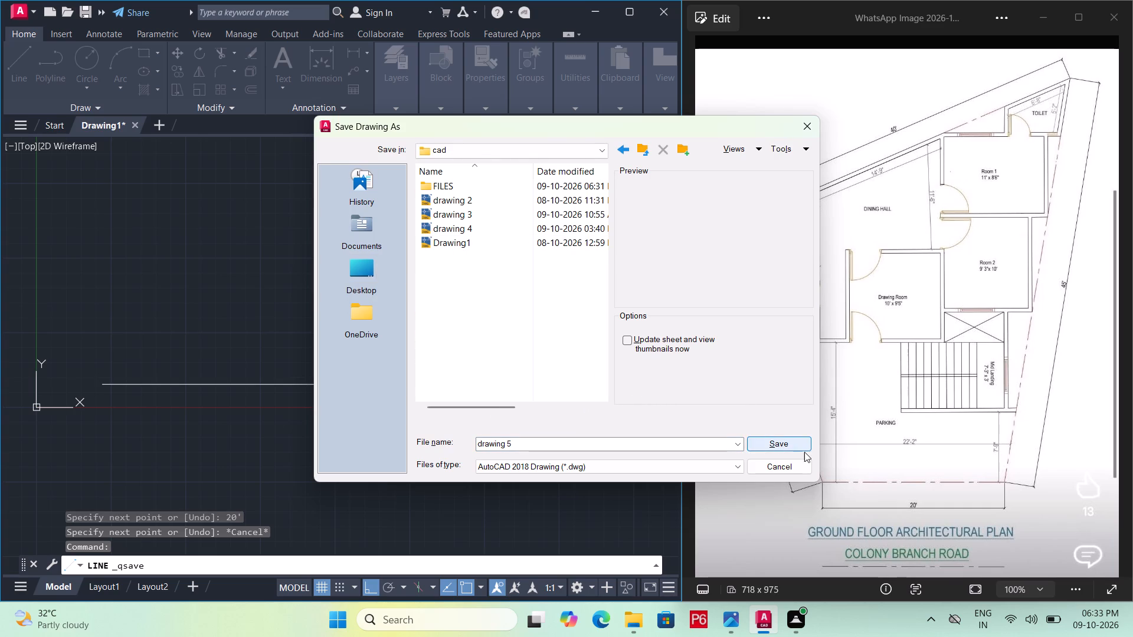
pyautogui.click(784, 441)
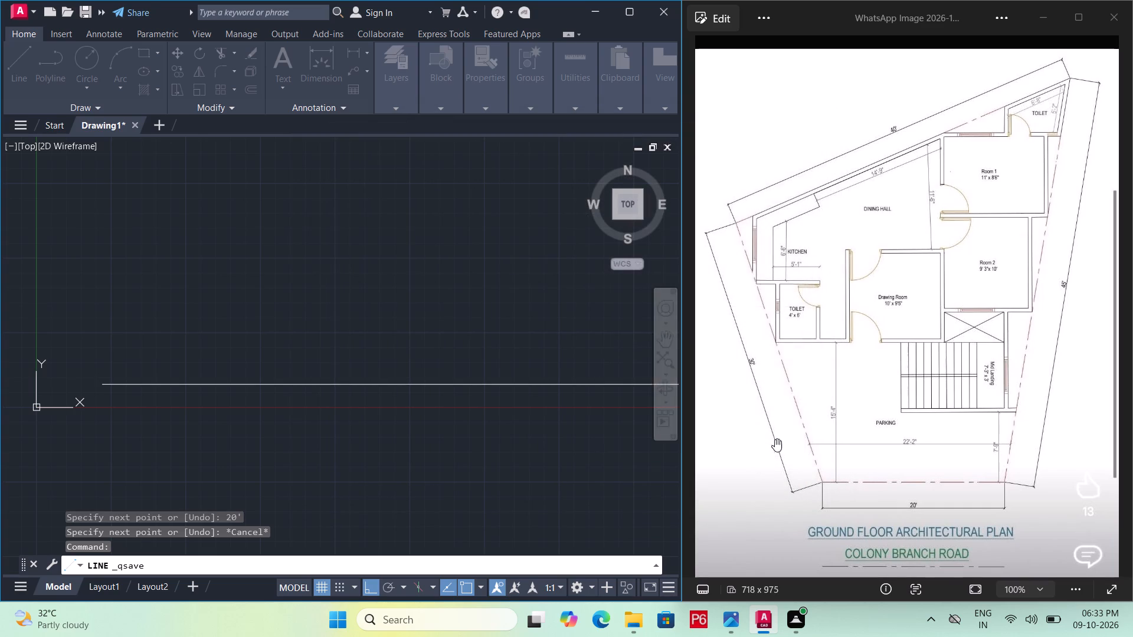
# Turn ortho mode off and move the 20' line freely up and to the right, clear of the origin.
pyautogui.scroll(-1, 365, 339)
pyautogui.scroll(-2, 322, 376)
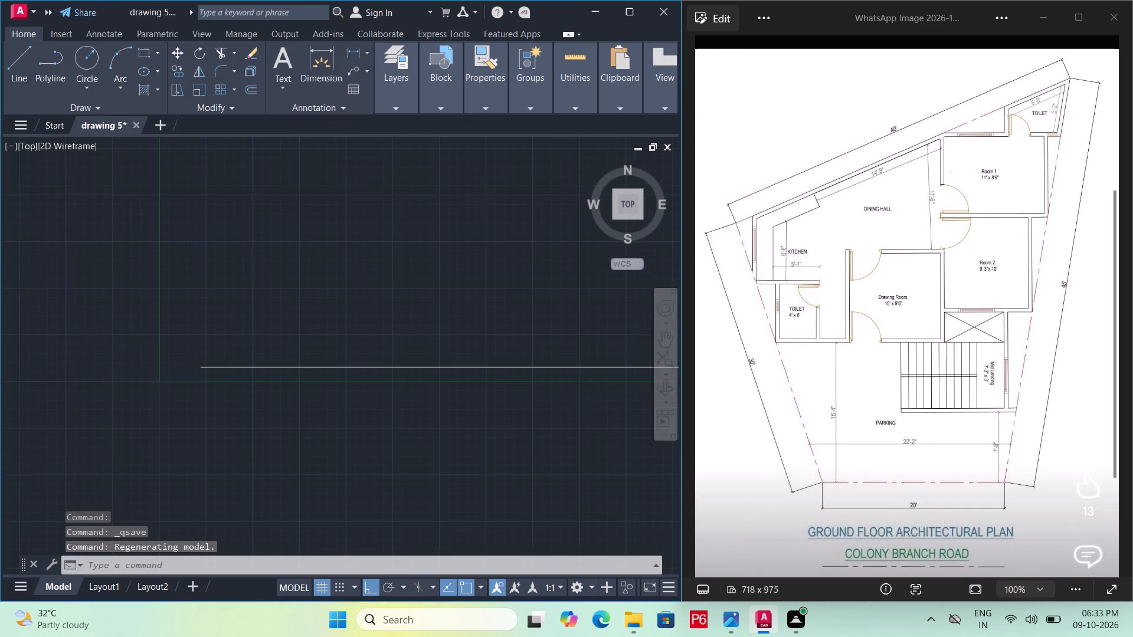
pyautogui.scroll(-1, 323, 389)
pyautogui.moveTo(362, 373); pyautogui.dragTo(273, 398, button='middle')
pyautogui.scroll(2, 273, 398)
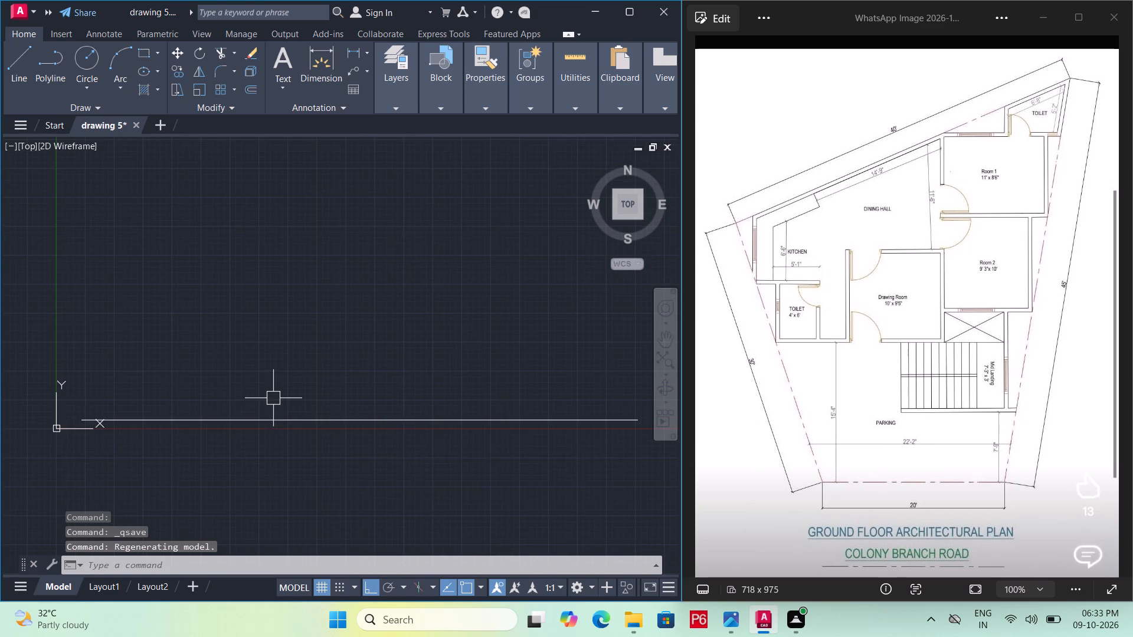
pyautogui.scroll(1, 209, 422)
pyautogui.middleClick(209, 422)
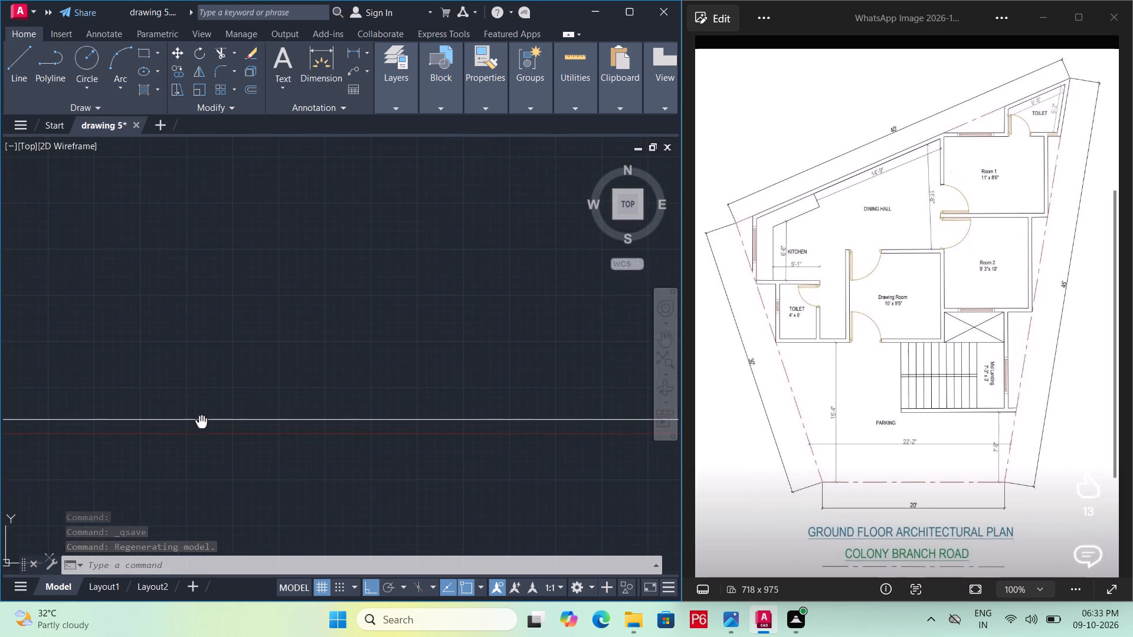
pyautogui.scroll(-3, 247, 417)
pyautogui.moveTo(267, 373); pyautogui.dragTo(270, 405, button='middle')
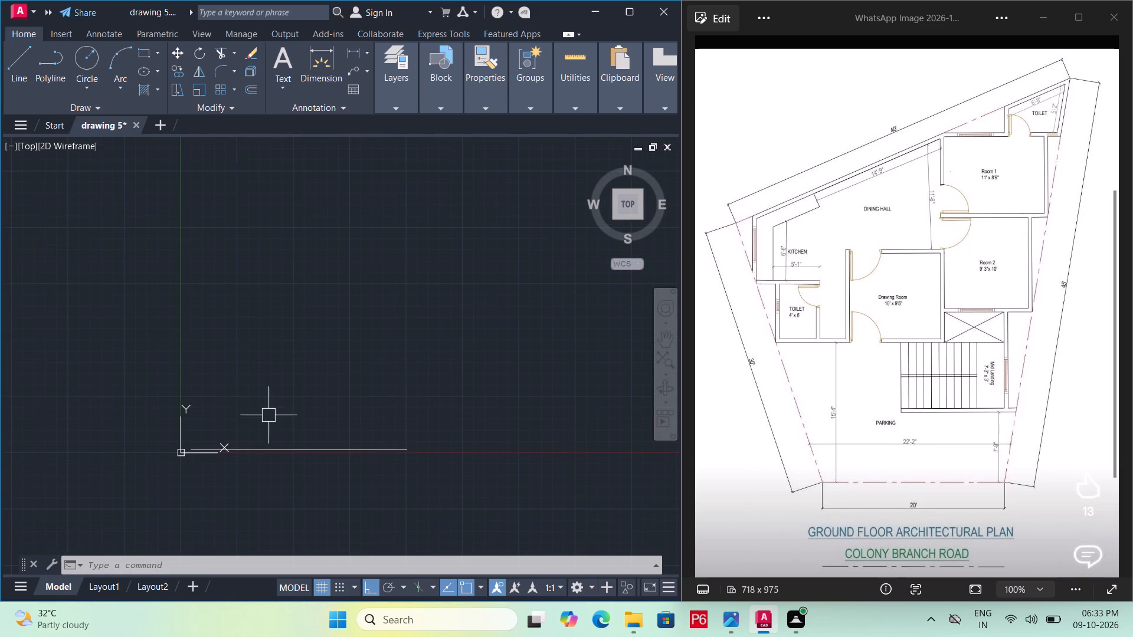
pyautogui.doubleClick(287, 452)
pyautogui.write('m')
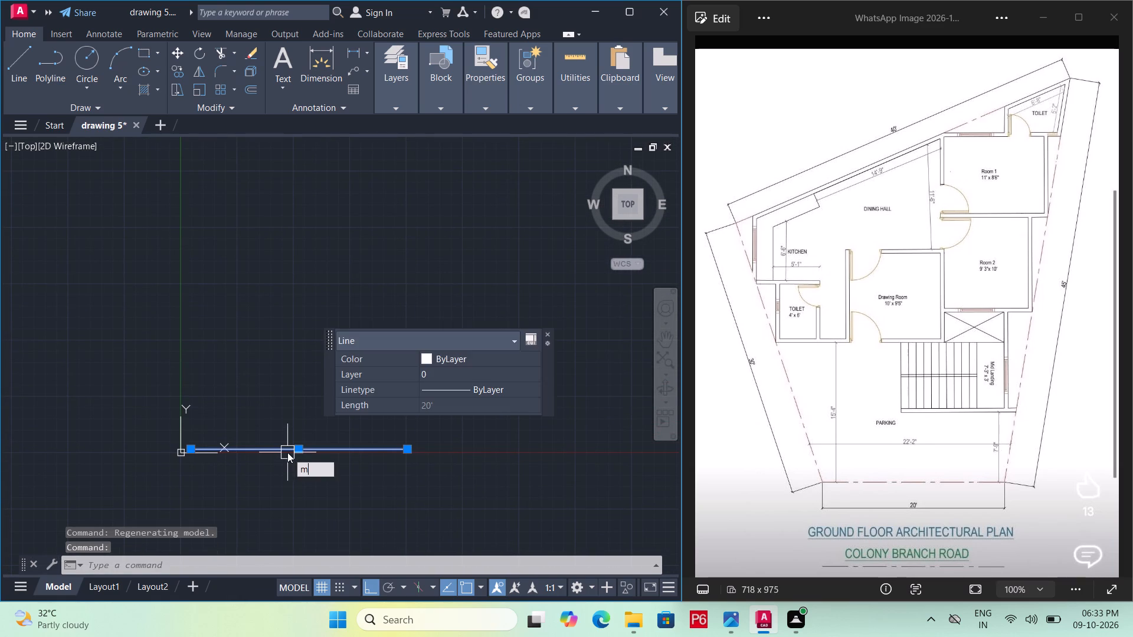
pyautogui.press('space')
pyautogui.click(287, 452)
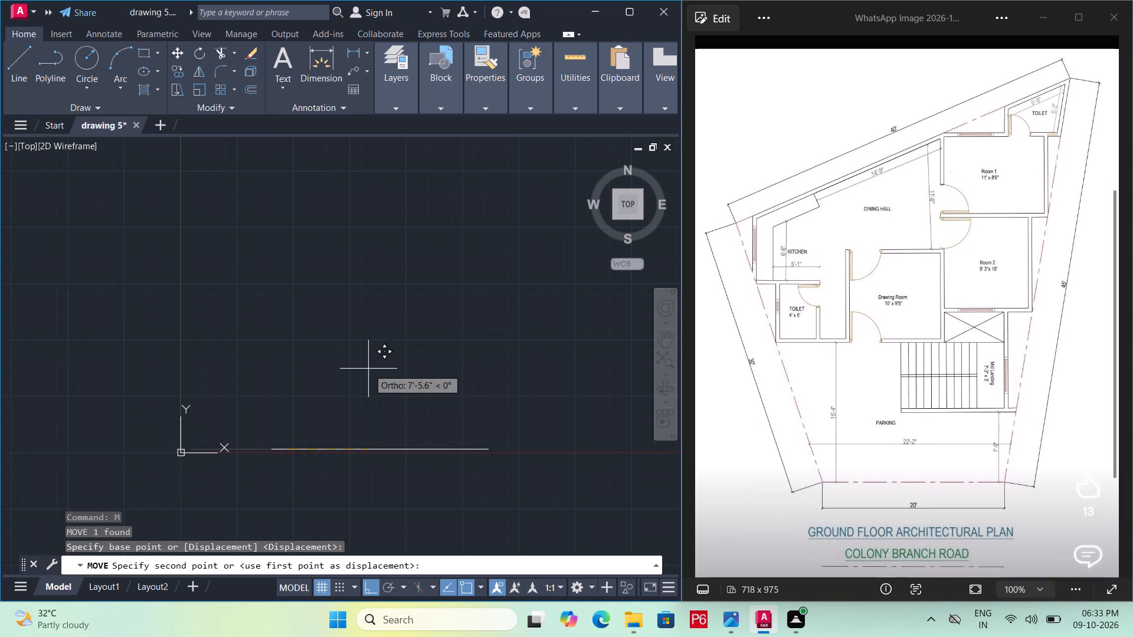
pyautogui.press('F8')
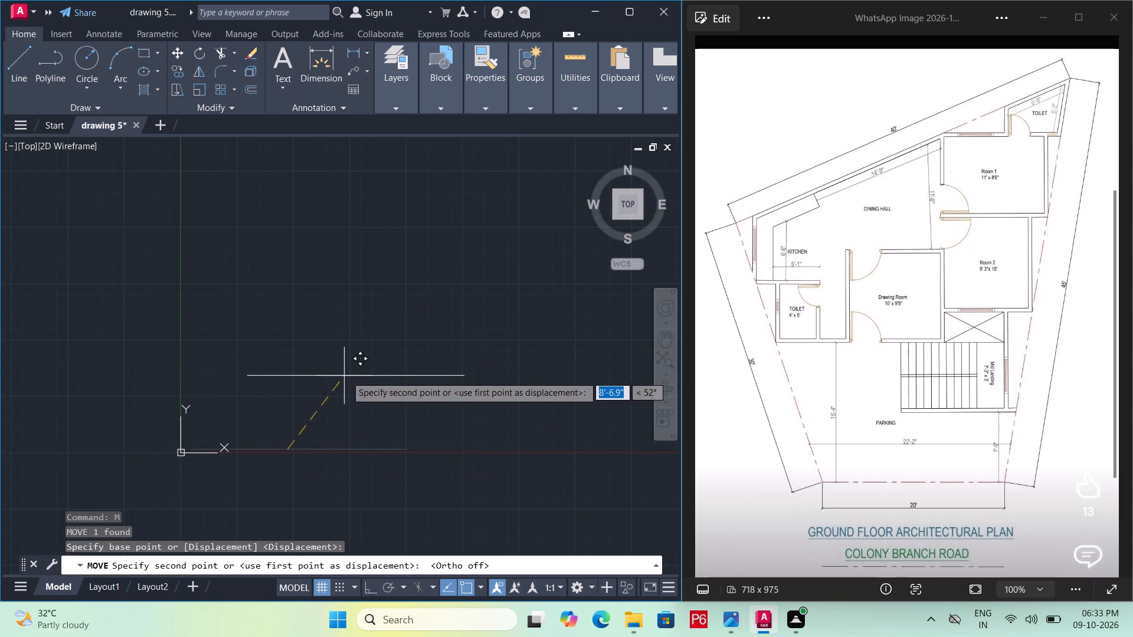
pyautogui.click(358, 373)
pyautogui.press('Escape')
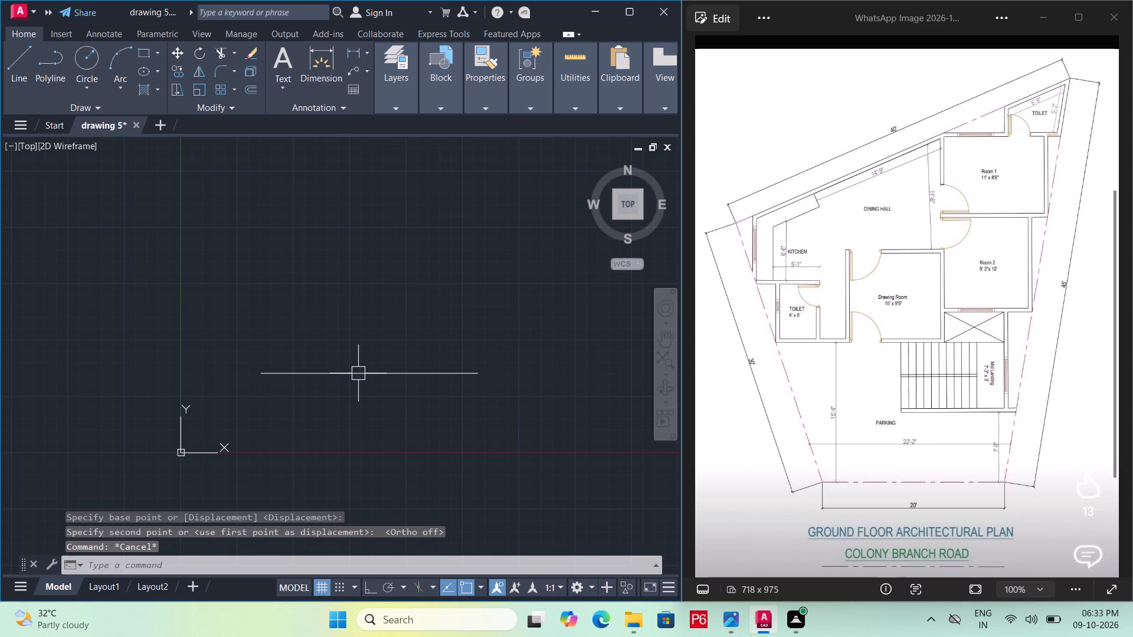
# Save the drawing with the relocated base line.
pyautogui.hotkey('ctrl', 's')
pyautogui.hotkey('ctrl', 's')
pyautogui.hotkey('ctrl', 's')
pyautogui.hotkey('ctrl', 's')
# Draw a two-point circle with a 45' diameter from the base line's right endpoint, its diameter angled about 69° upward.
pyautogui.scroll(-2, 313, 452)
pyautogui.moveTo(313, 456); pyautogui.dragTo(287, 490, button='middle')
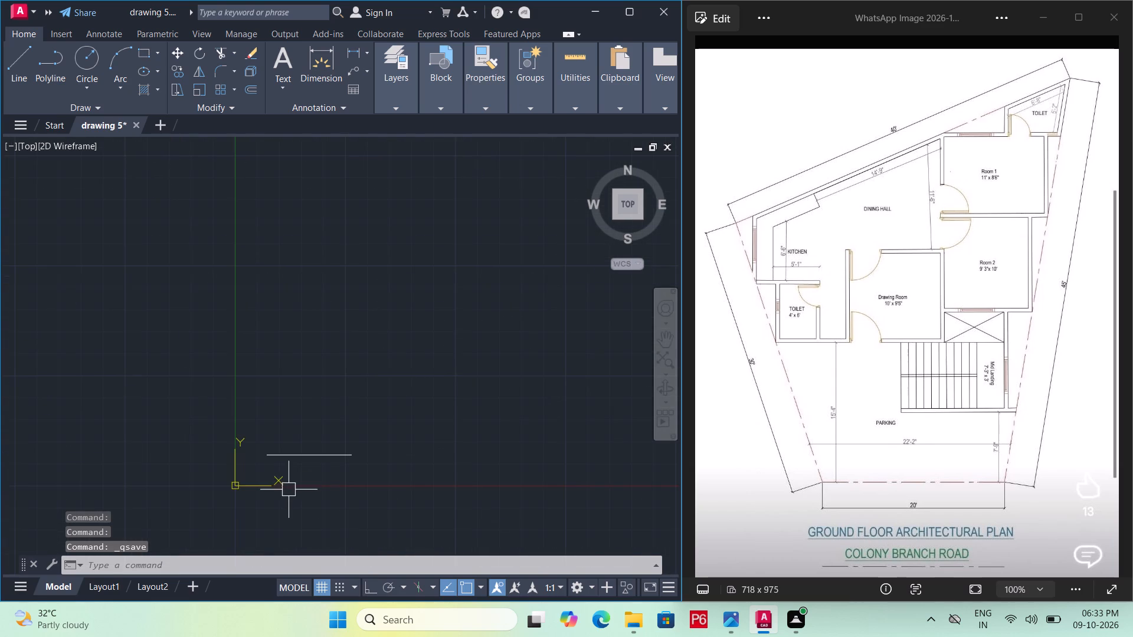
pyautogui.scroll(3, 303, 474)
pyautogui.moveTo(313, 454); pyautogui.dragTo(318, 486, button='middle')
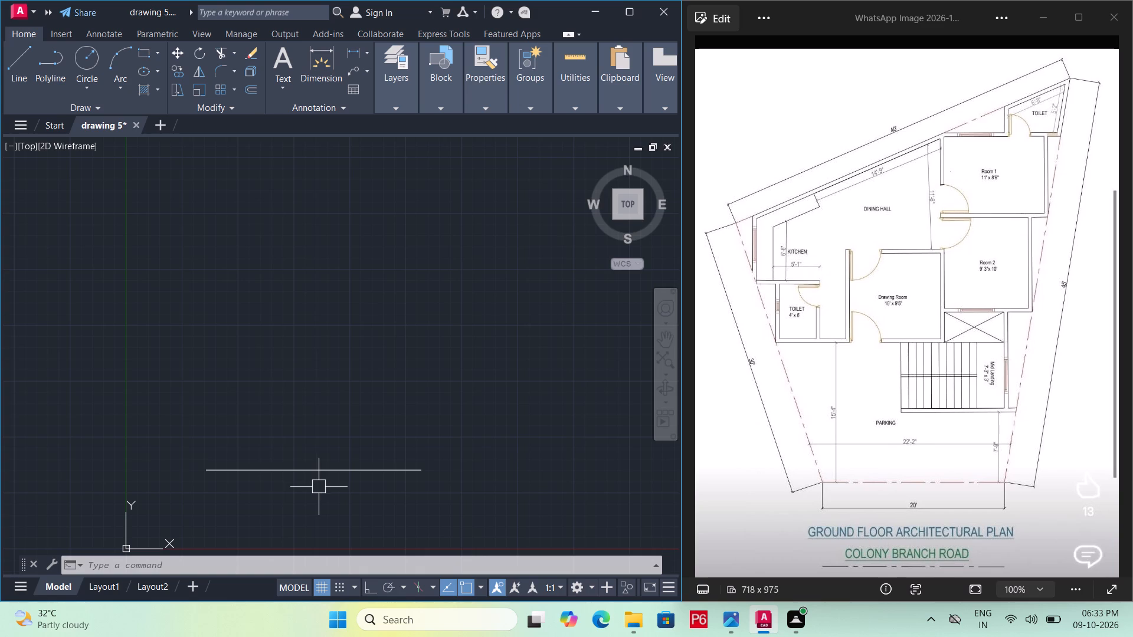
pyautogui.press('c')
pyautogui.press('space')
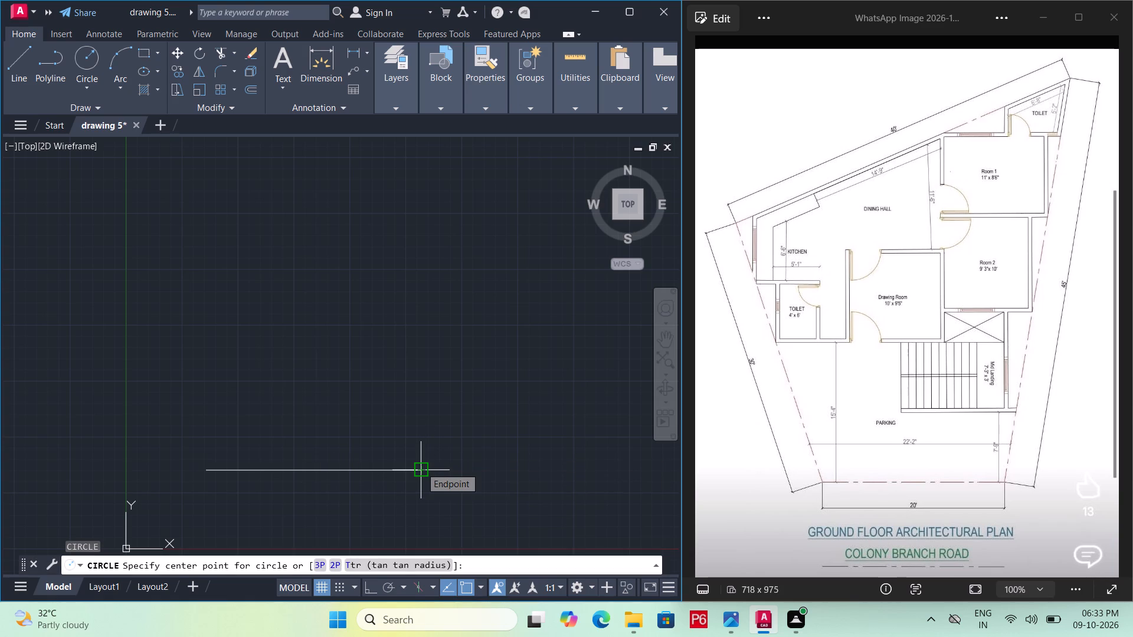
pyautogui.click(86, 87)
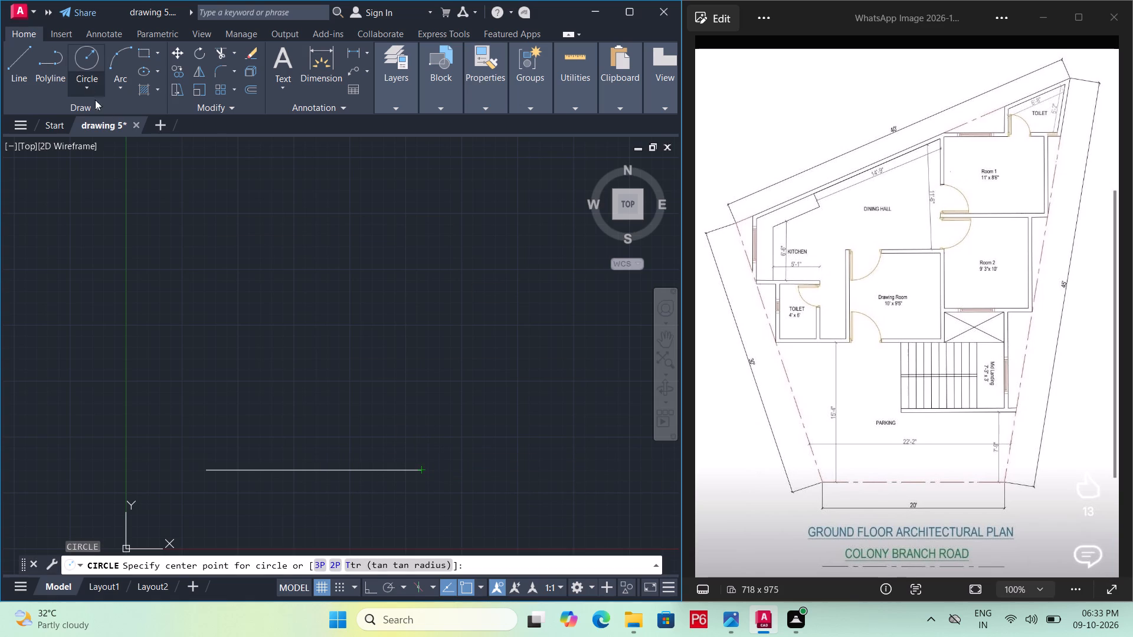
pyautogui.click(127, 169)
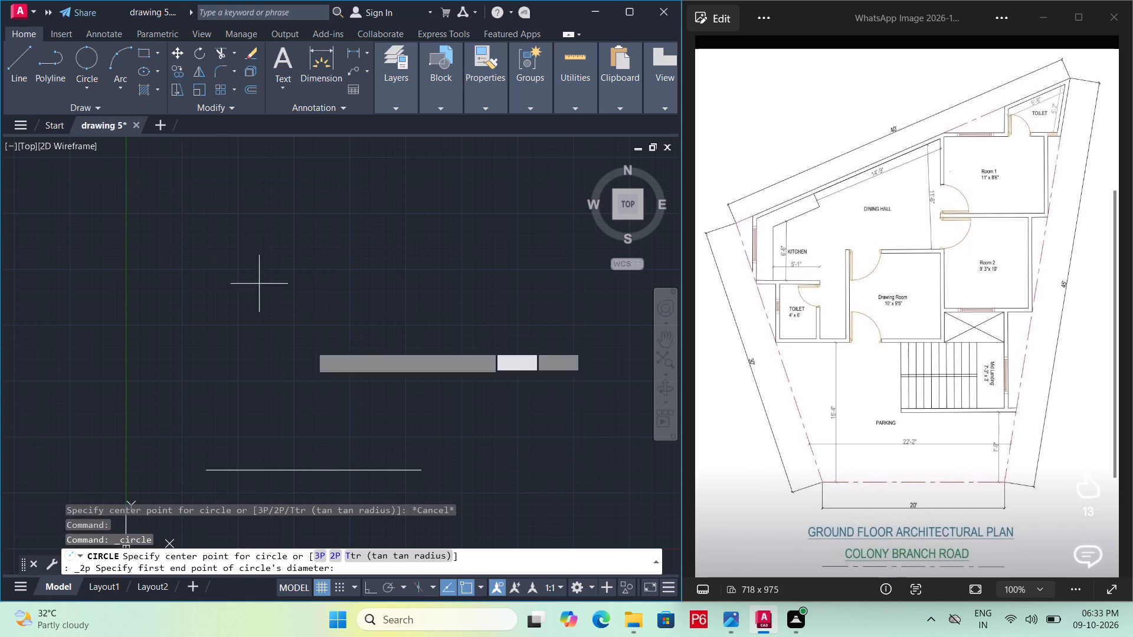
pyautogui.click(426, 468)
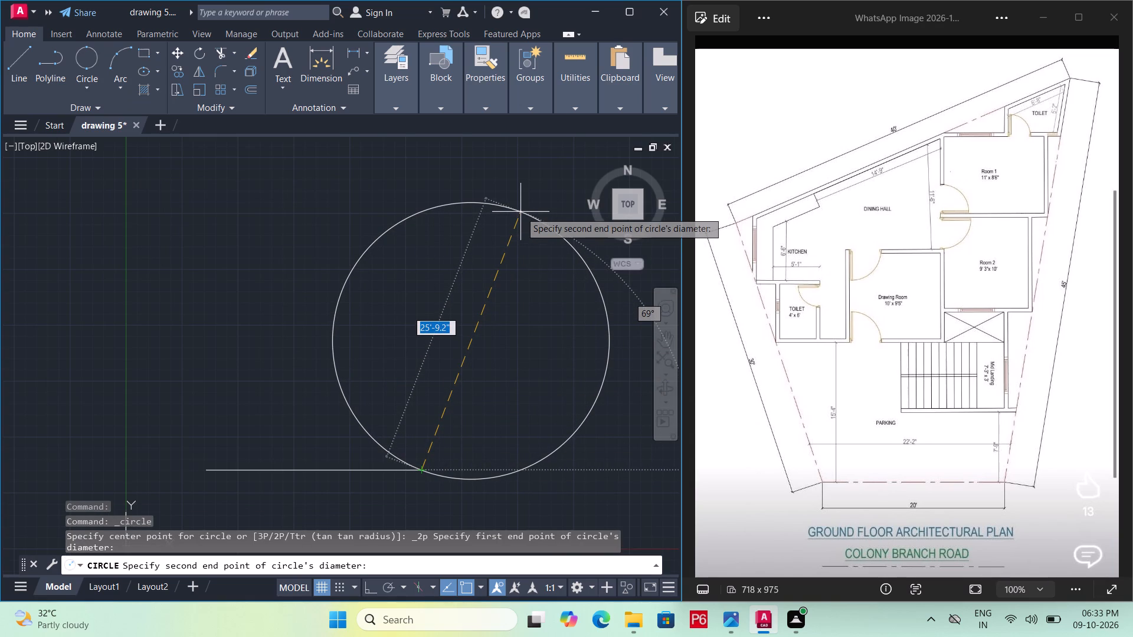
pyautogui.write("45'")
pyautogui.press('Return')
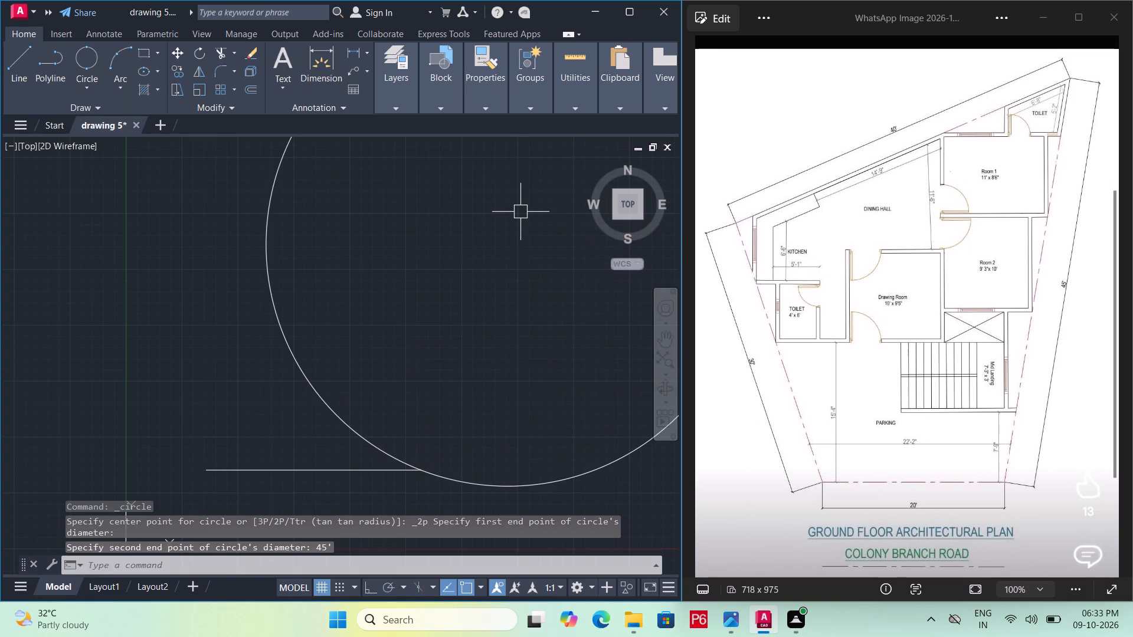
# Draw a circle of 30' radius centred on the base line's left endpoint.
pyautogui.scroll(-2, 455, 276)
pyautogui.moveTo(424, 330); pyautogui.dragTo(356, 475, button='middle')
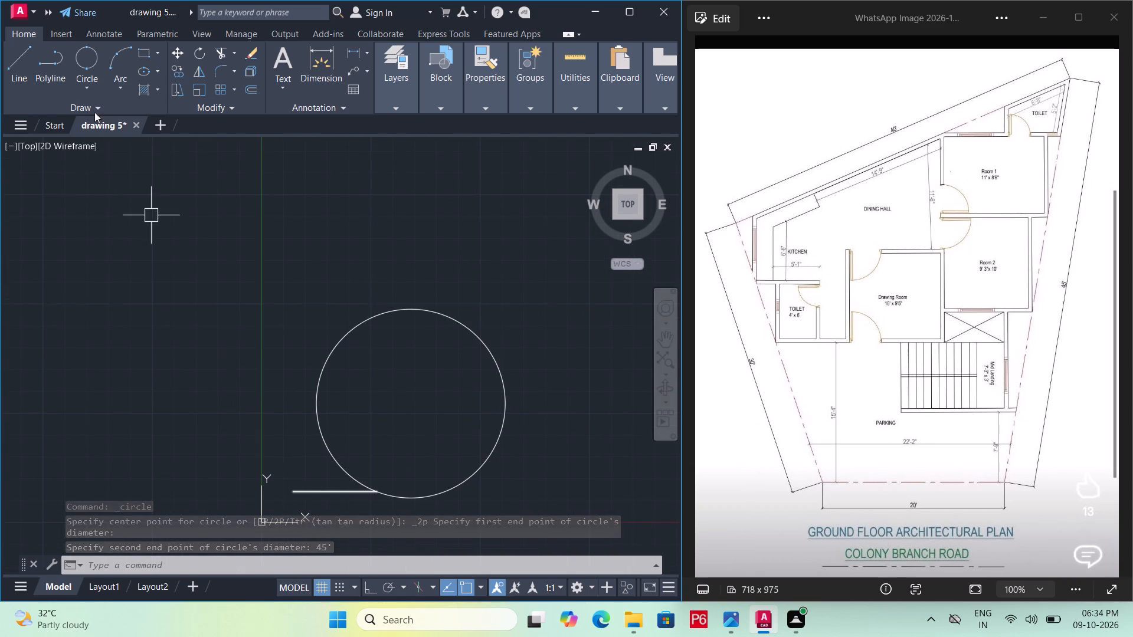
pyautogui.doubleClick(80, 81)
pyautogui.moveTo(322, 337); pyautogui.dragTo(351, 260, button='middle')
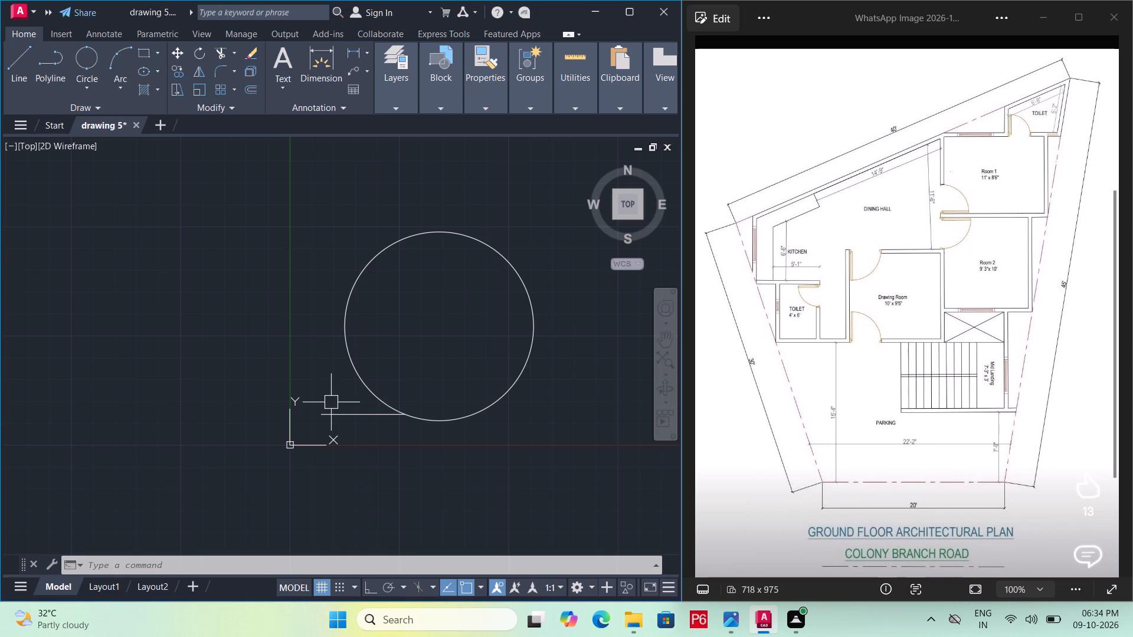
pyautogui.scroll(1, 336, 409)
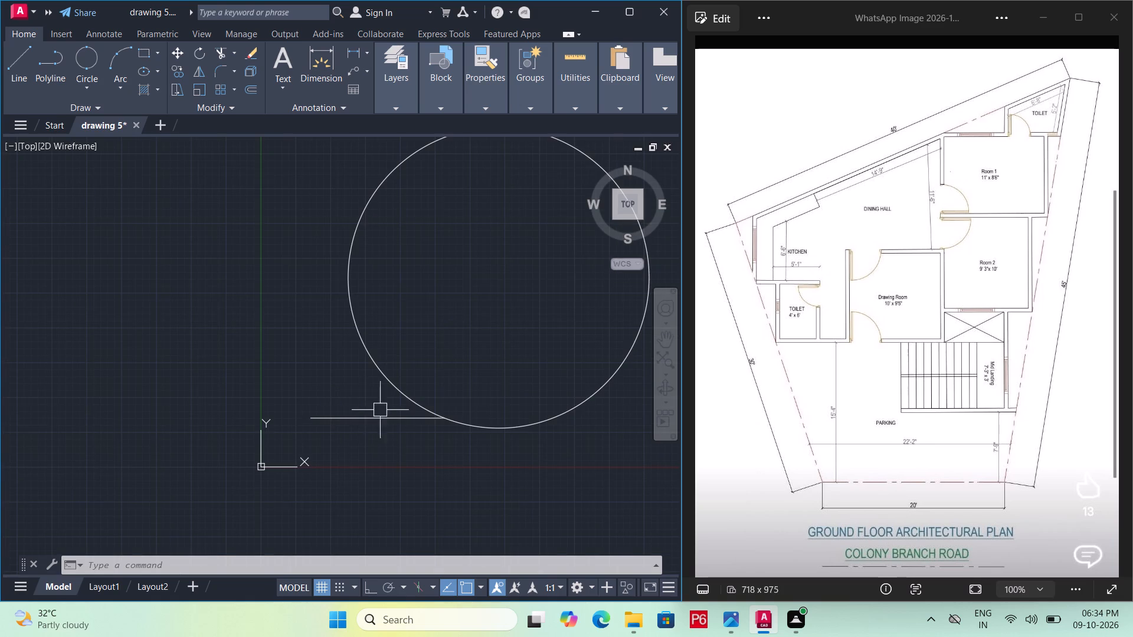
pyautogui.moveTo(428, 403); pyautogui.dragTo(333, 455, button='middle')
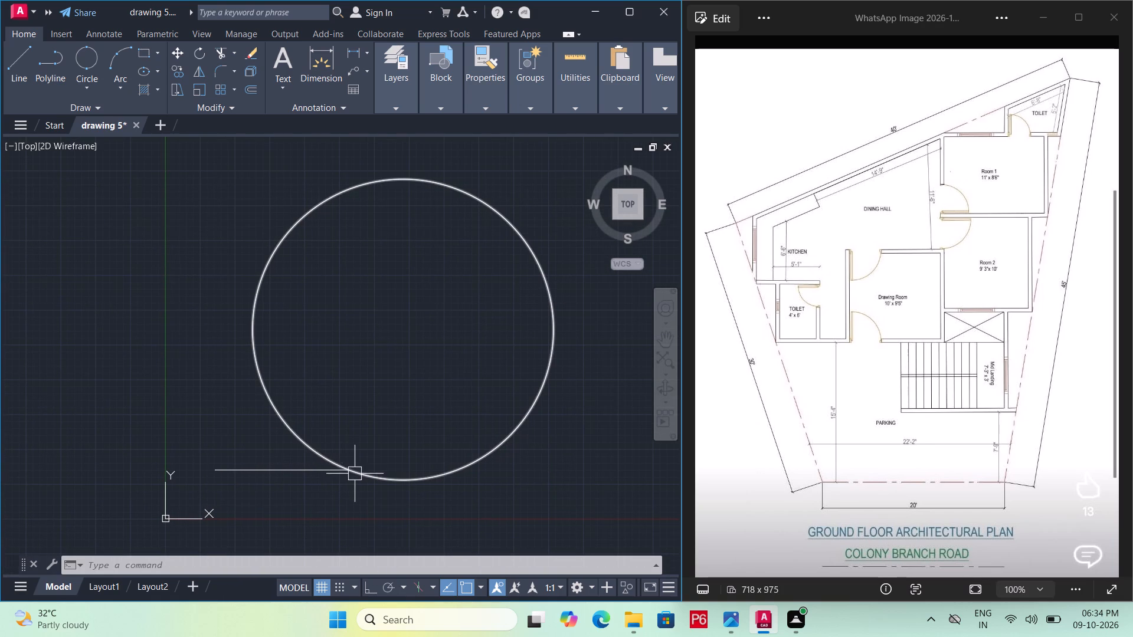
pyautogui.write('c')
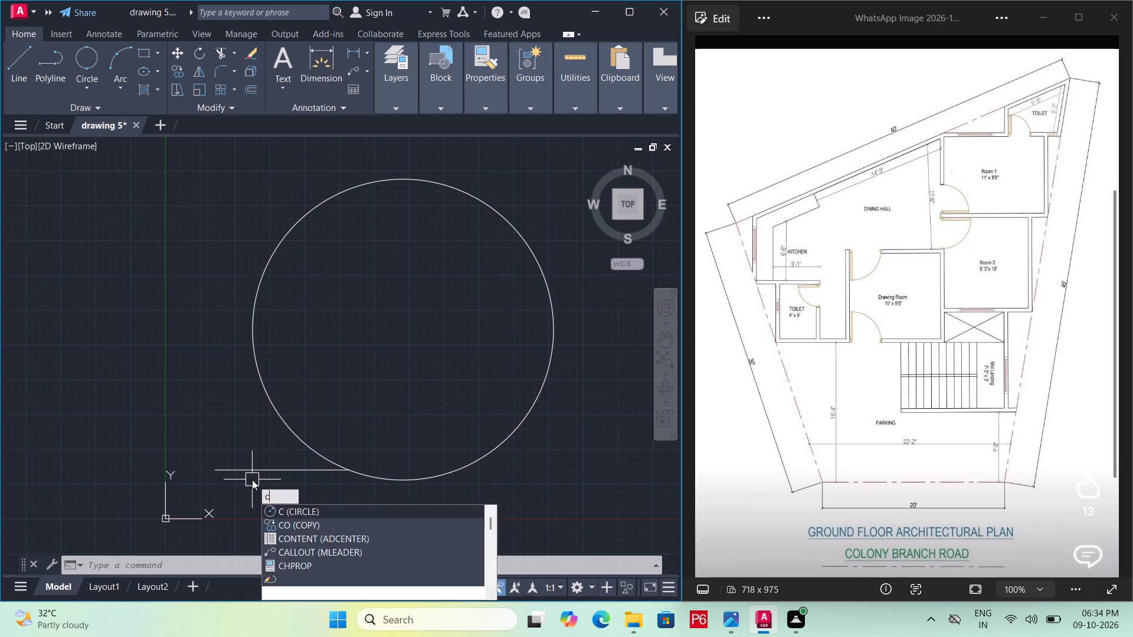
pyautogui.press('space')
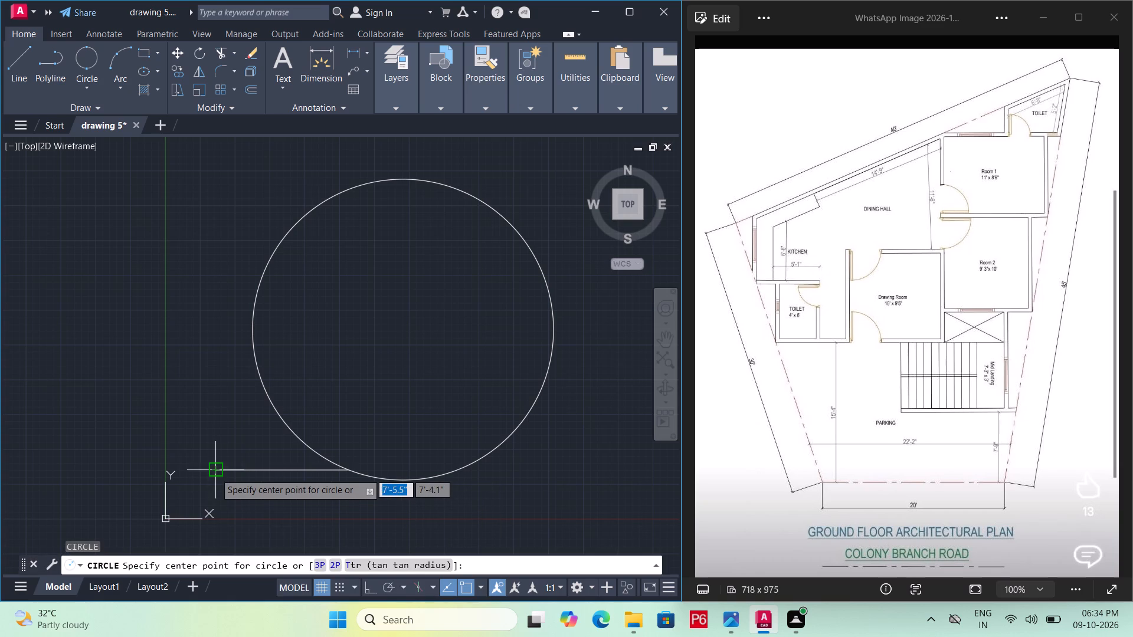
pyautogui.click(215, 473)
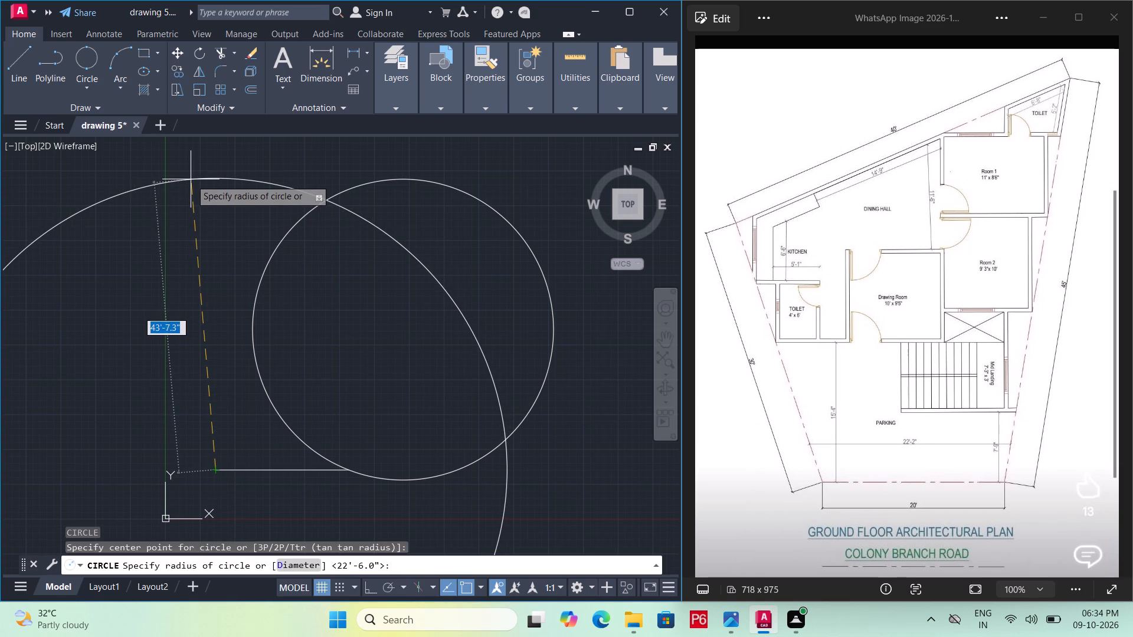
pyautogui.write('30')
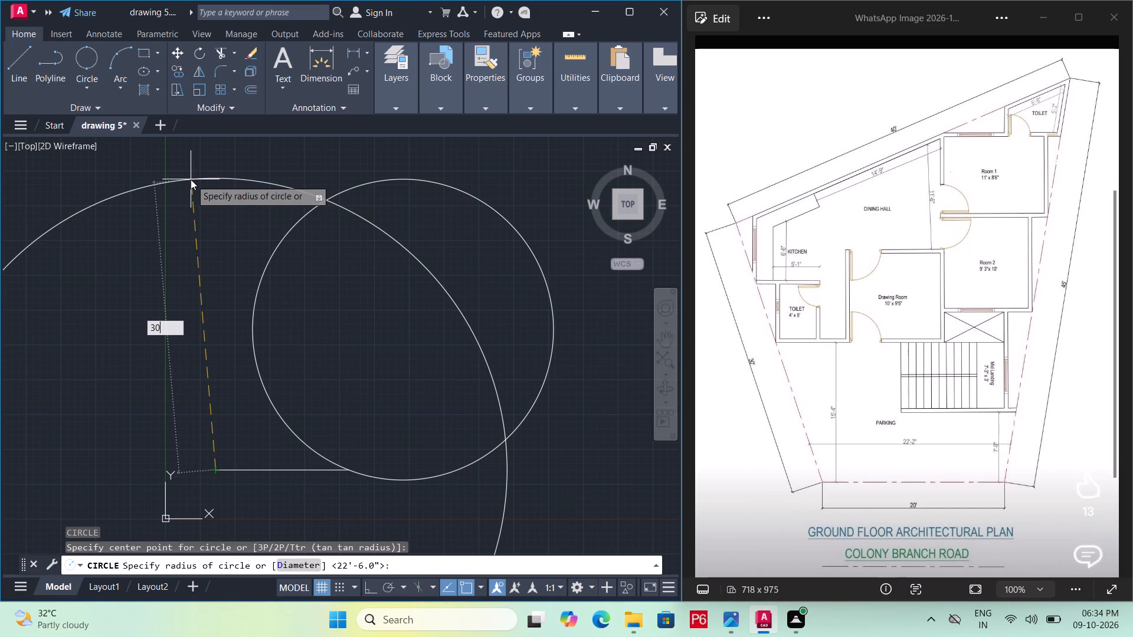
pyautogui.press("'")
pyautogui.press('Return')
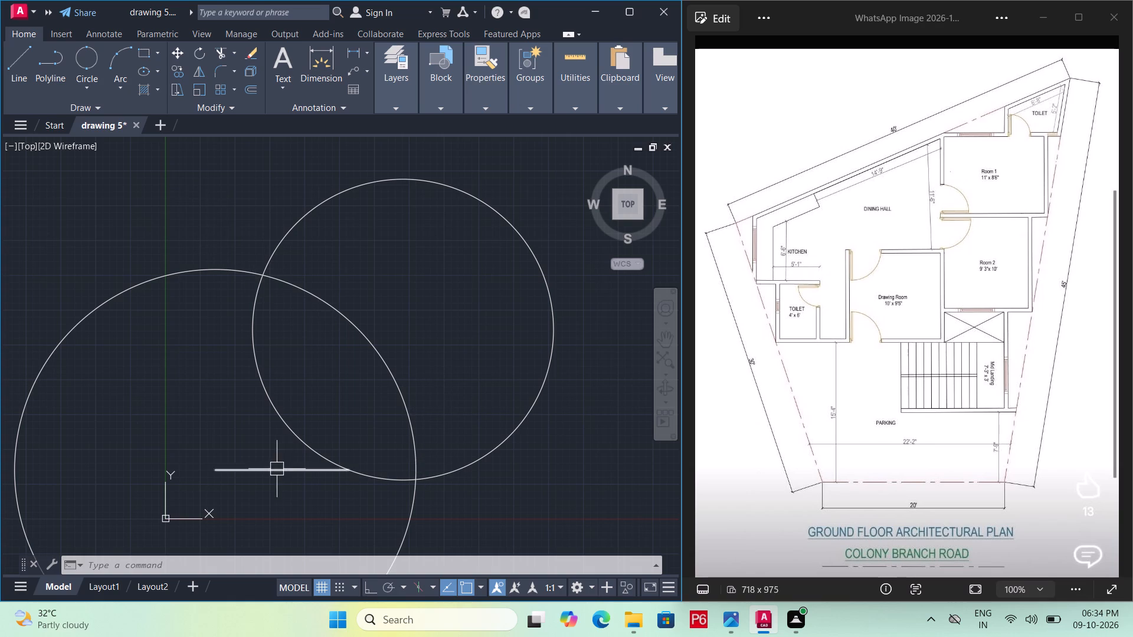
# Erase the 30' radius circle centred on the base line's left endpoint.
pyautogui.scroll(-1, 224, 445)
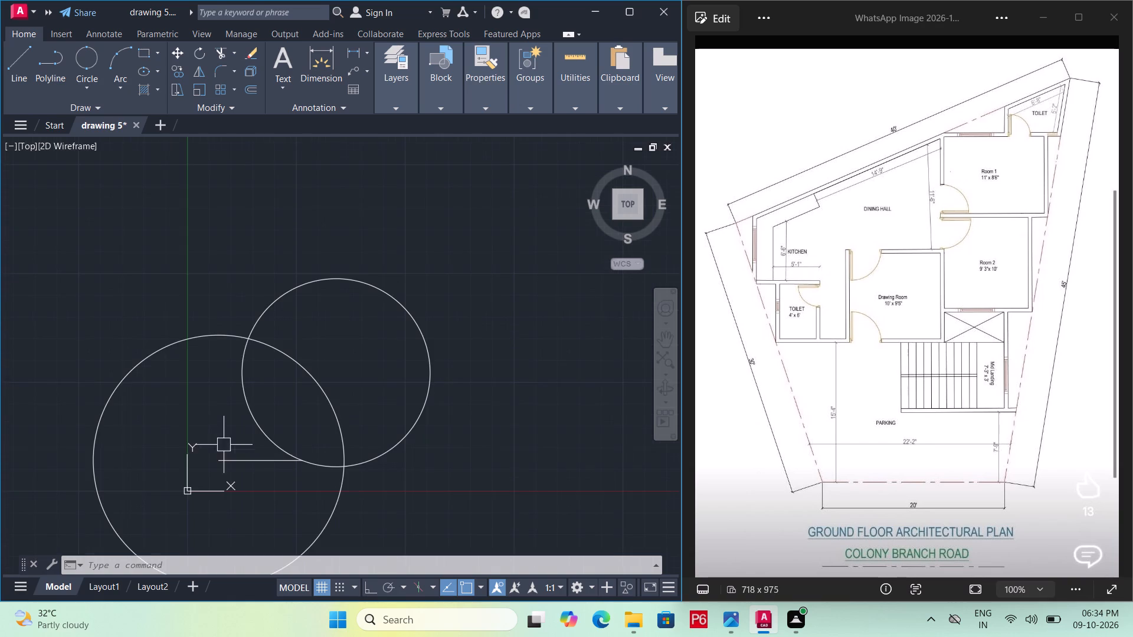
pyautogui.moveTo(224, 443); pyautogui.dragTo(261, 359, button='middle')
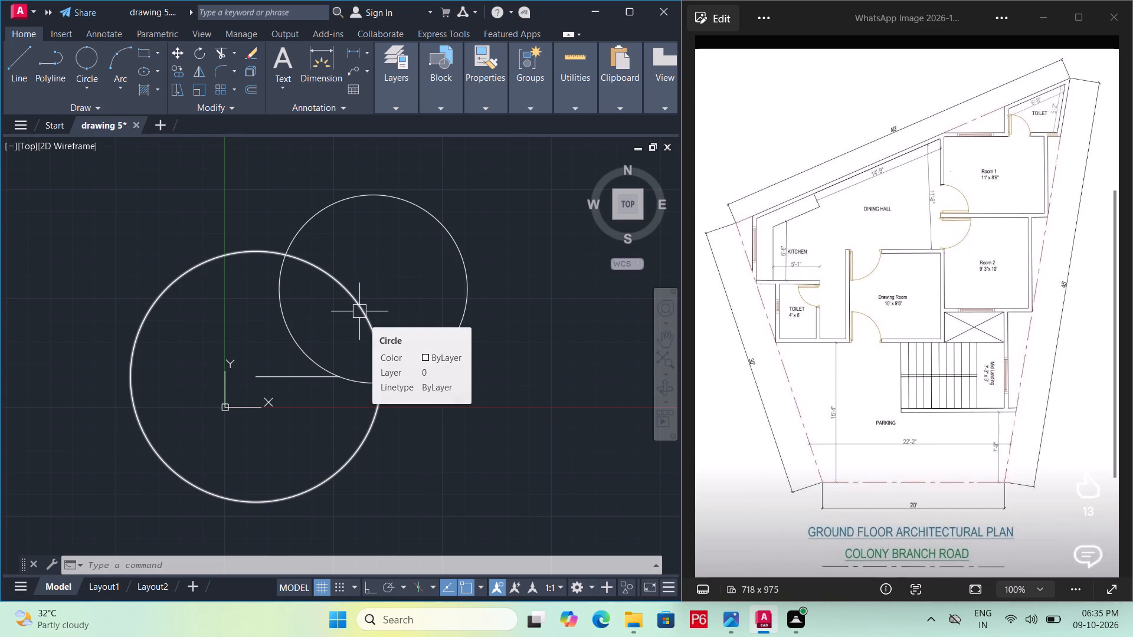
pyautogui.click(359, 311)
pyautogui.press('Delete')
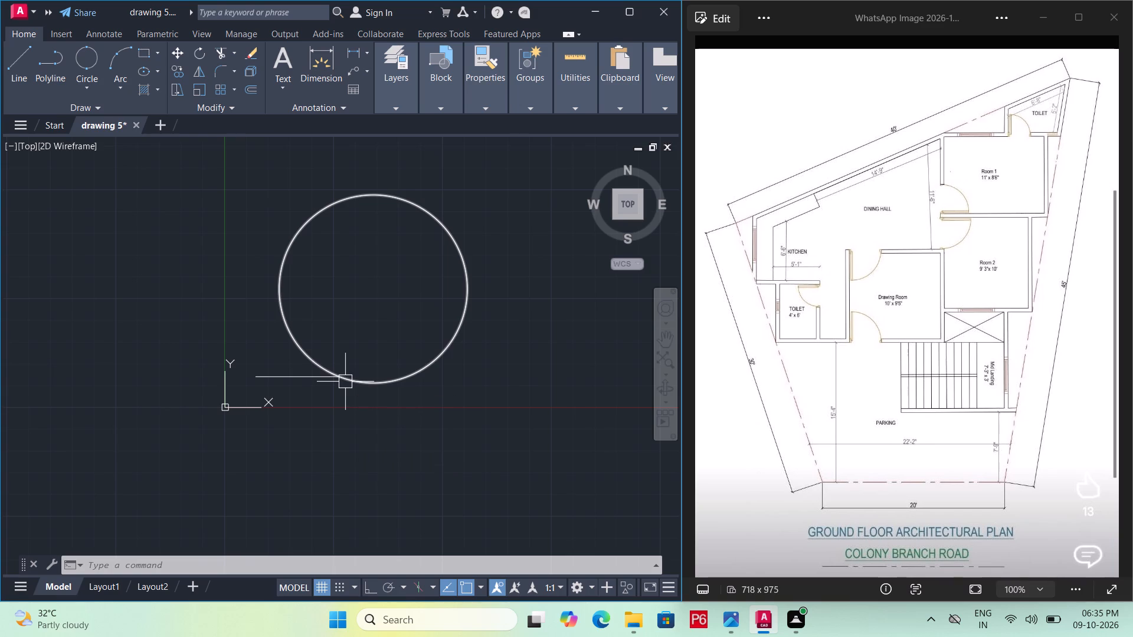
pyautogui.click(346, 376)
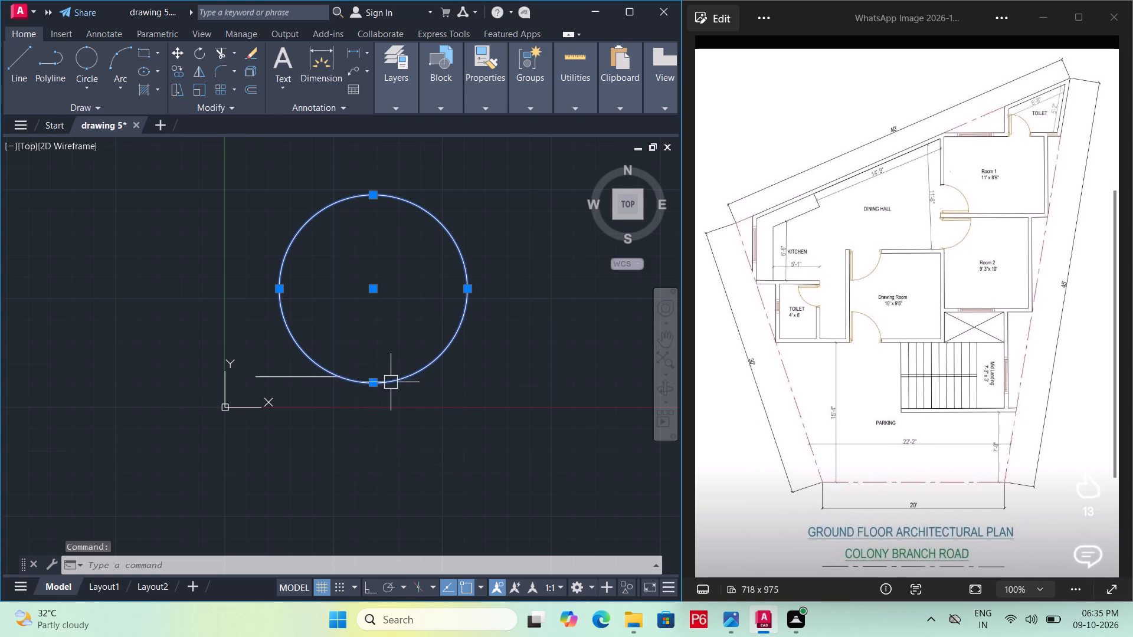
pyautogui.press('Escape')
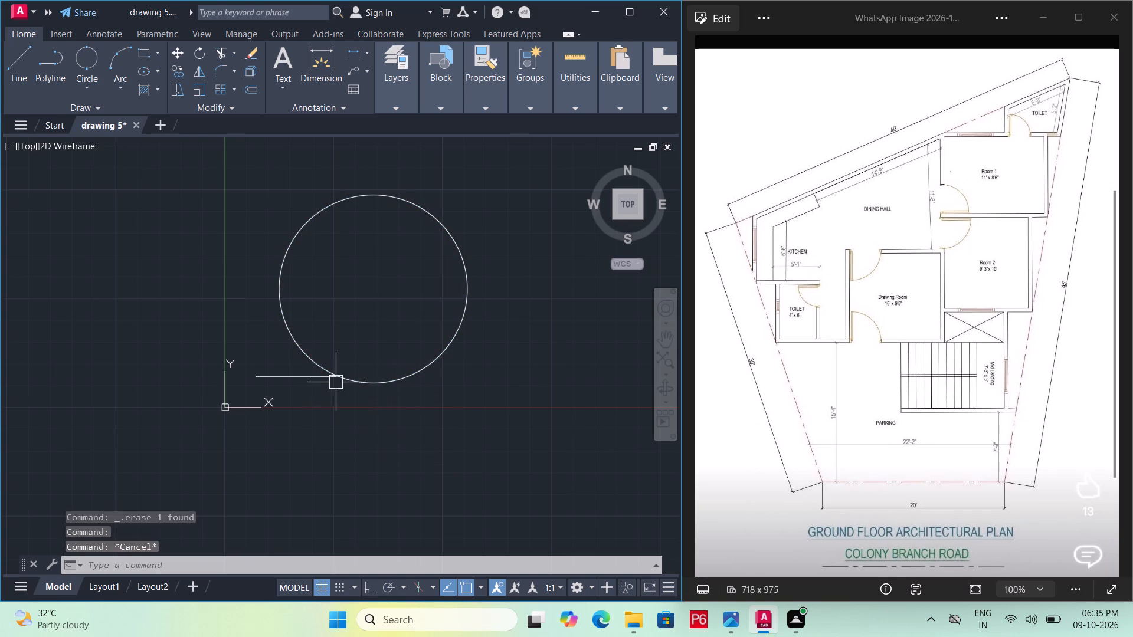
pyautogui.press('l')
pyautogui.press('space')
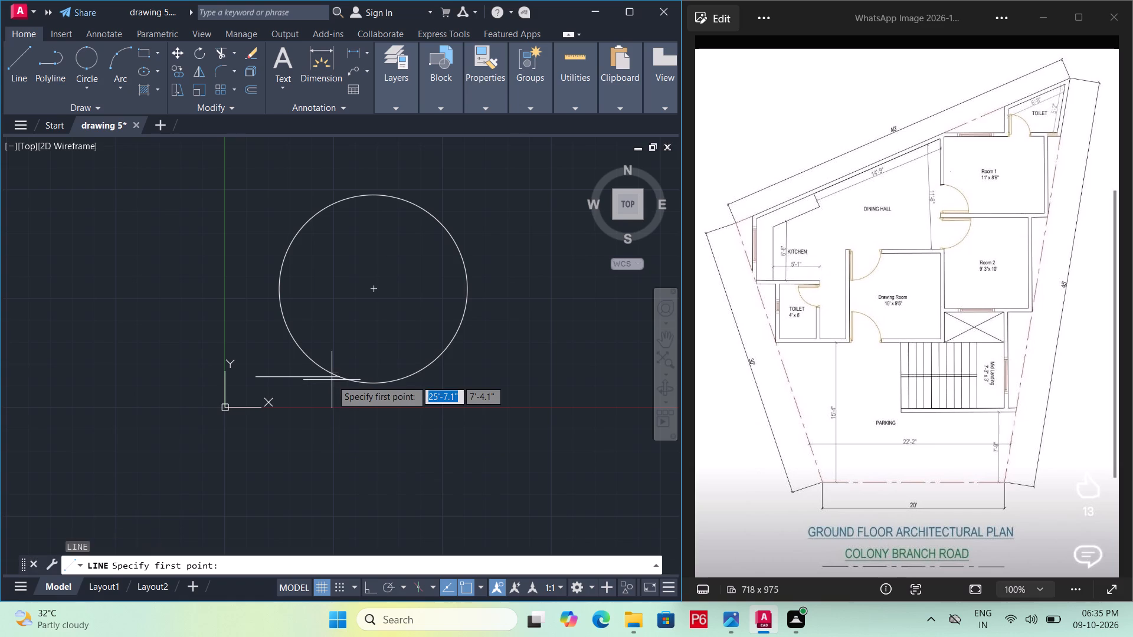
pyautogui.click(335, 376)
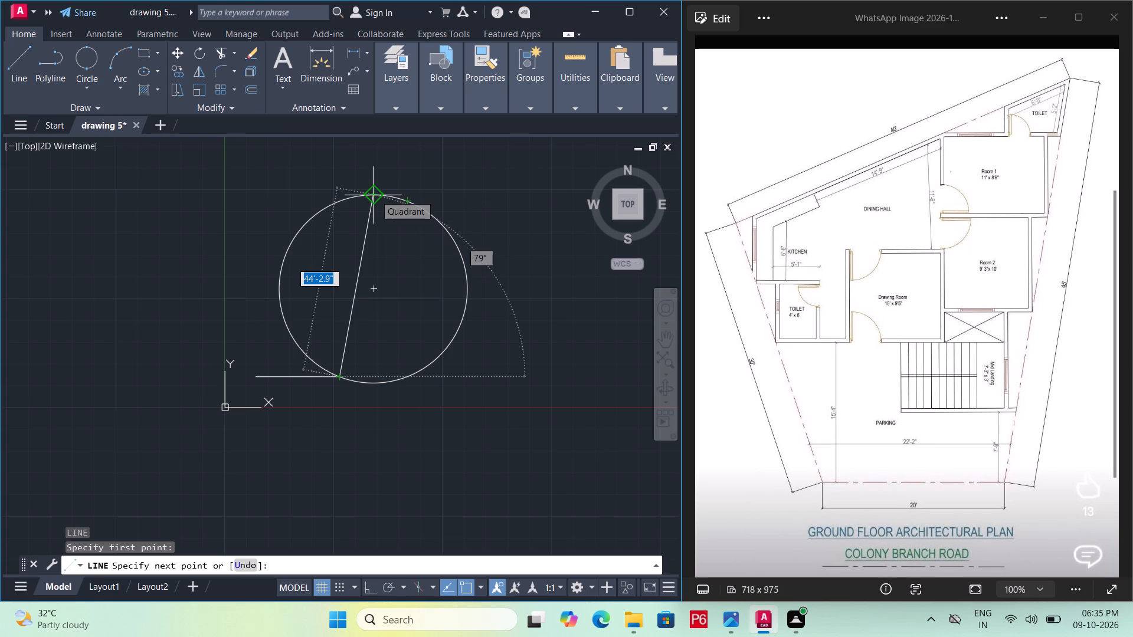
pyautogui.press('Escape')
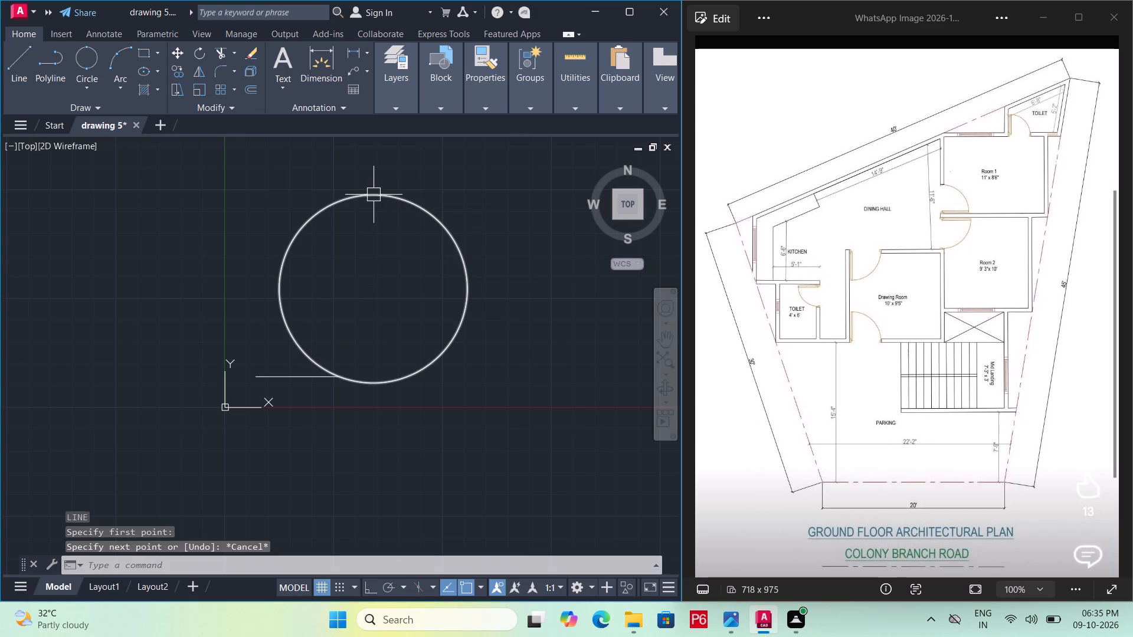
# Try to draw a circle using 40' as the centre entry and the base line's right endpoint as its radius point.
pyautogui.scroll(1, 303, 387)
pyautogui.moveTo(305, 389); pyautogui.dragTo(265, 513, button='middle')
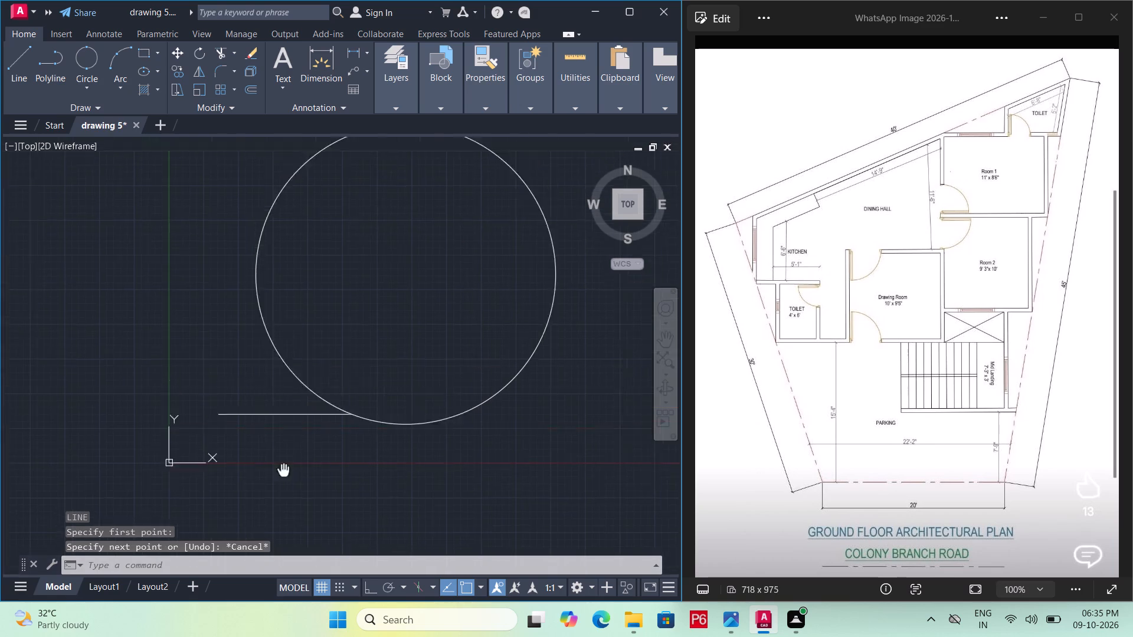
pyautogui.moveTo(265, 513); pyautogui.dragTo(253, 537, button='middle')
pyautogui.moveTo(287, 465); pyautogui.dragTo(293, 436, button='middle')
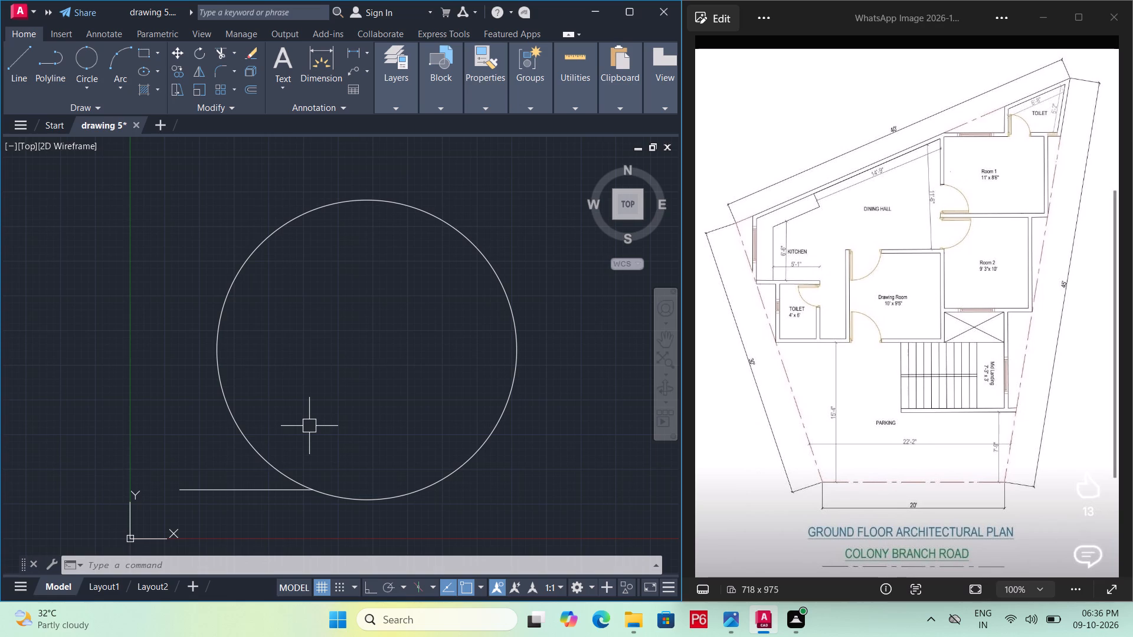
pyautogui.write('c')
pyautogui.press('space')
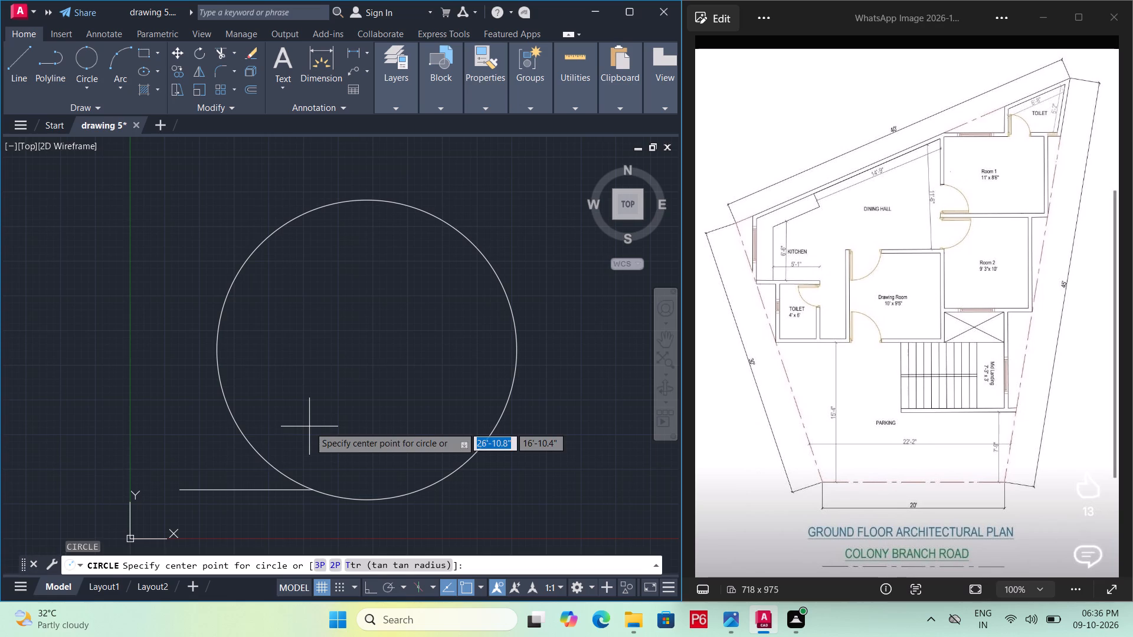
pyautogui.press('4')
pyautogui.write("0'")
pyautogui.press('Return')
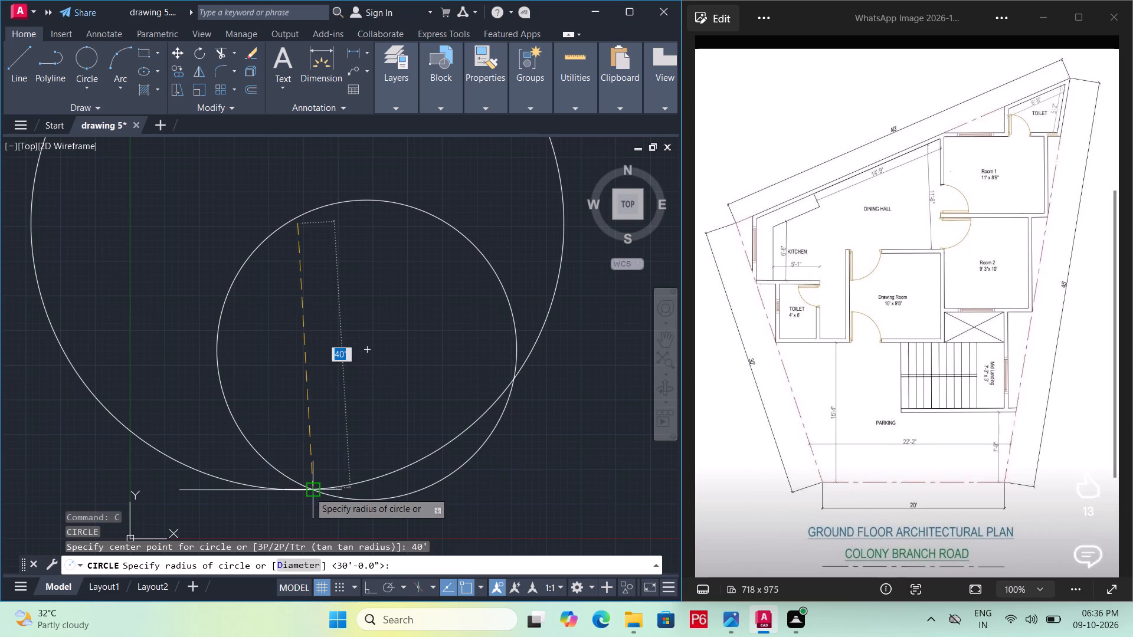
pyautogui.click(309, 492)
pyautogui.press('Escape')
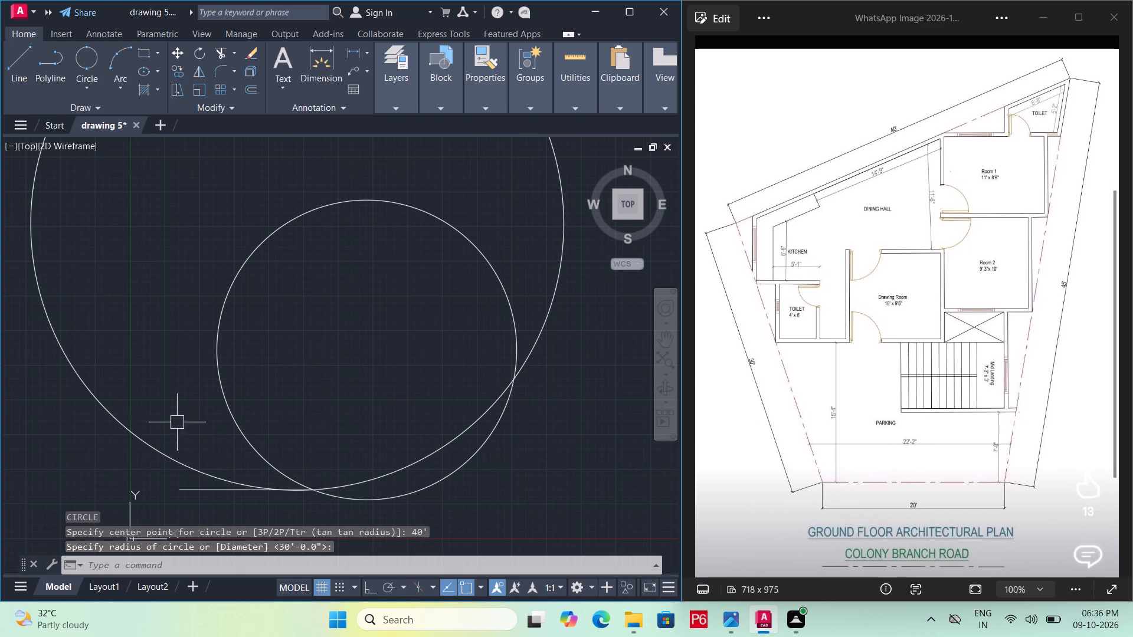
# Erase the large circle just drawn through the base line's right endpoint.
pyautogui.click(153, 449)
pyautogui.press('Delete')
# Draw a two-point circle with a 40' diameter from the base line's right endpoint, its diameter angled about 93° upward.
pyautogui.scroll(-1, 150, 436)
pyautogui.click(83, 86)
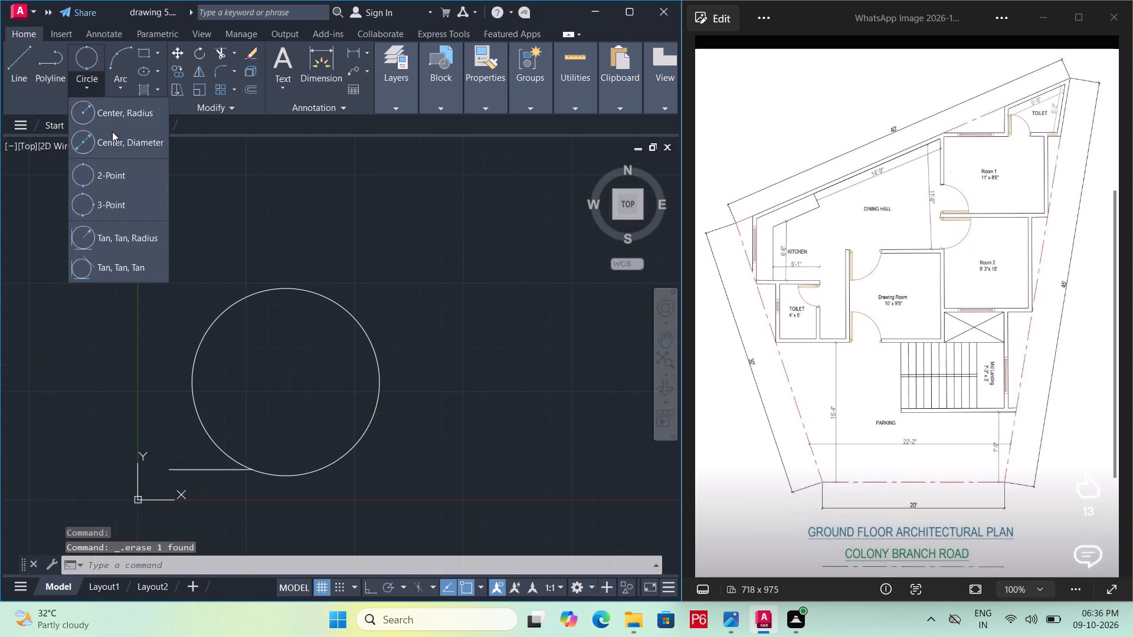
pyautogui.click(120, 172)
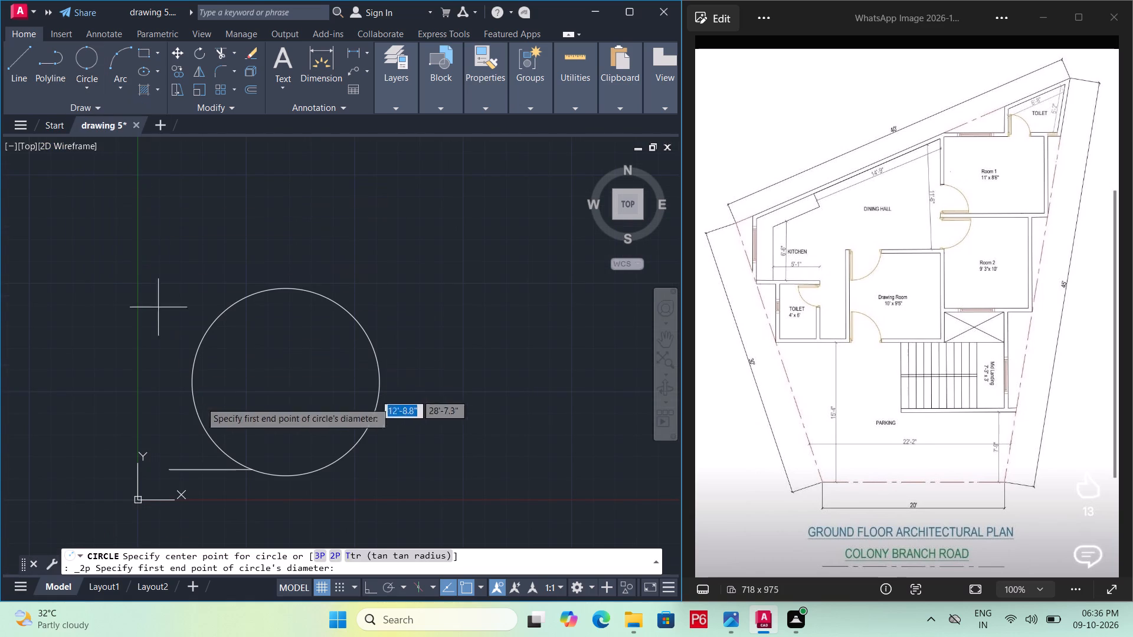
pyautogui.click(252, 465)
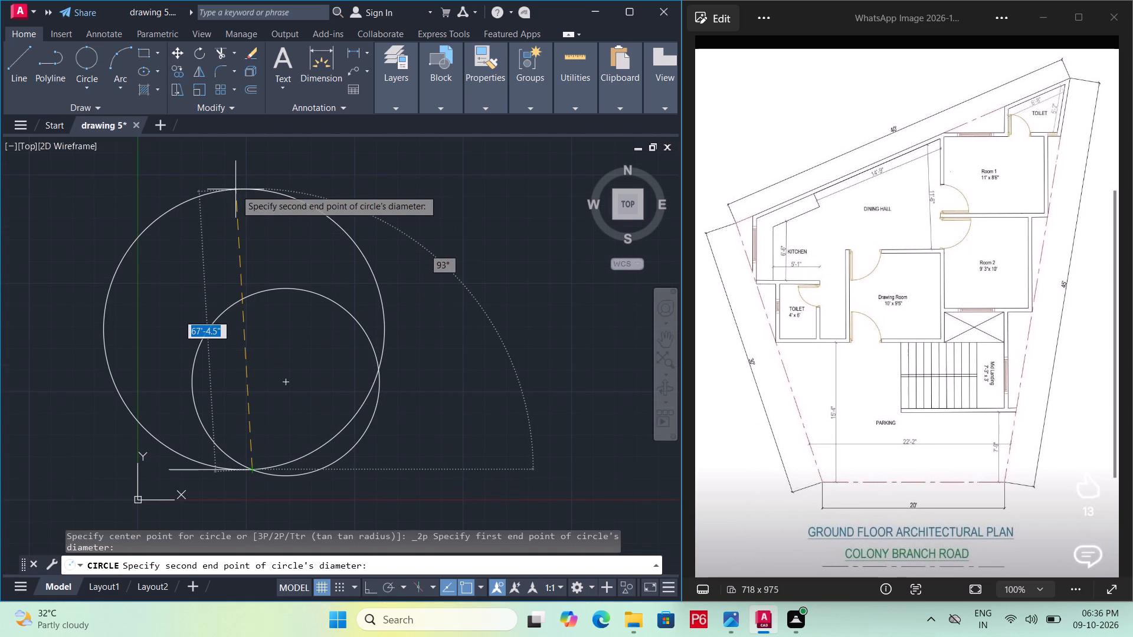
pyautogui.write("40'")
pyautogui.press('Return')
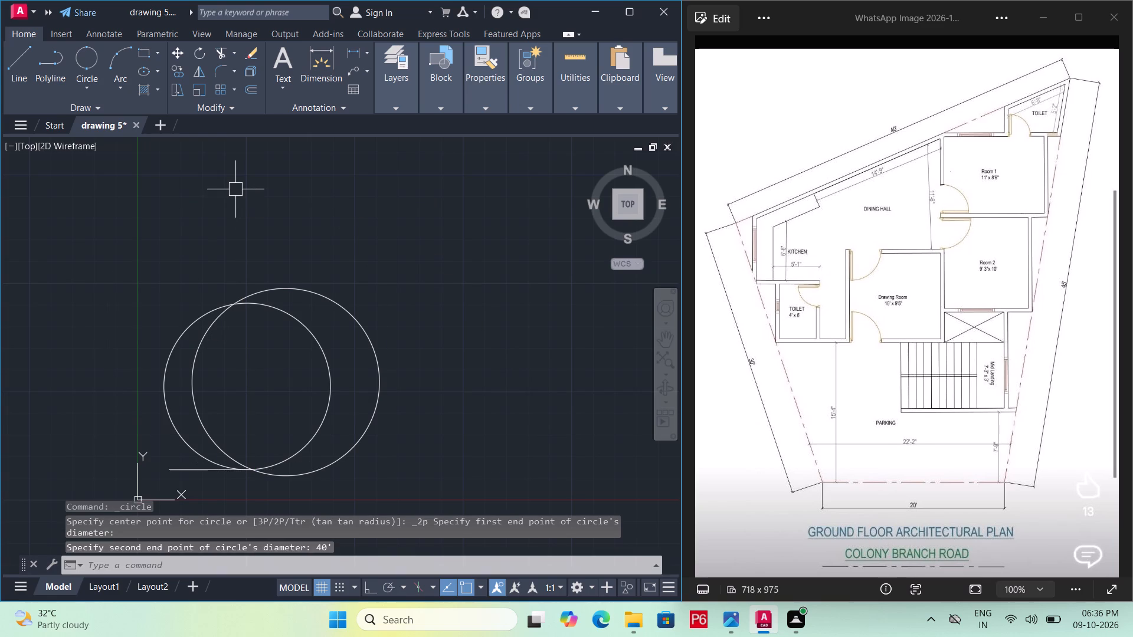
pyautogui.scroll(1, 181, 331)
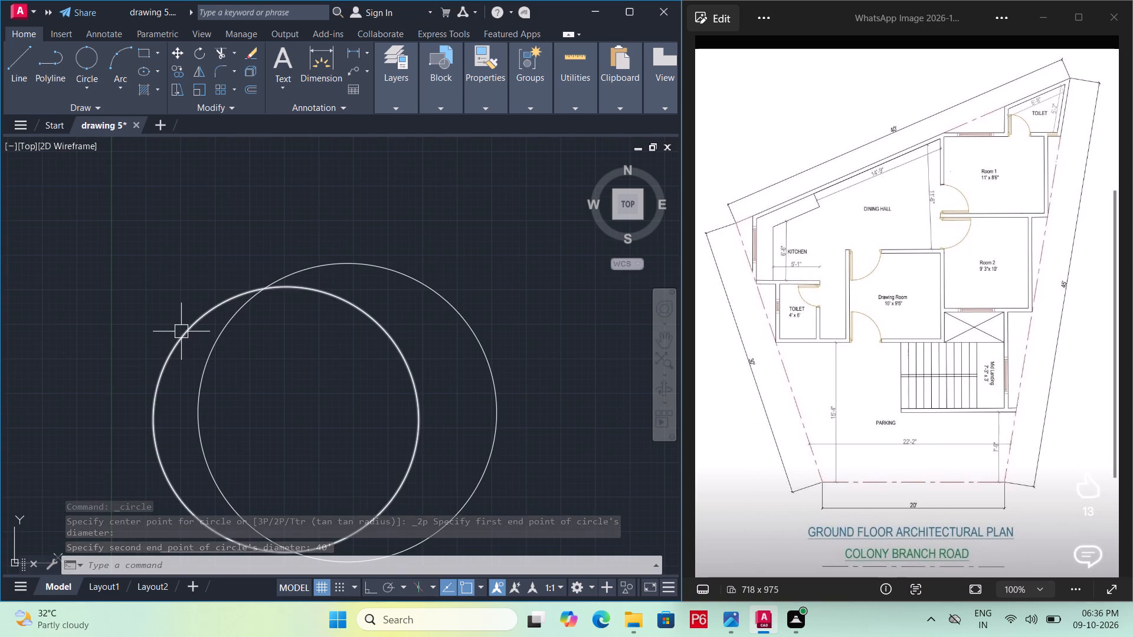
pyautogui.moveTo(253, 307); pyautogui.dragTo(328, 203, button='middle')
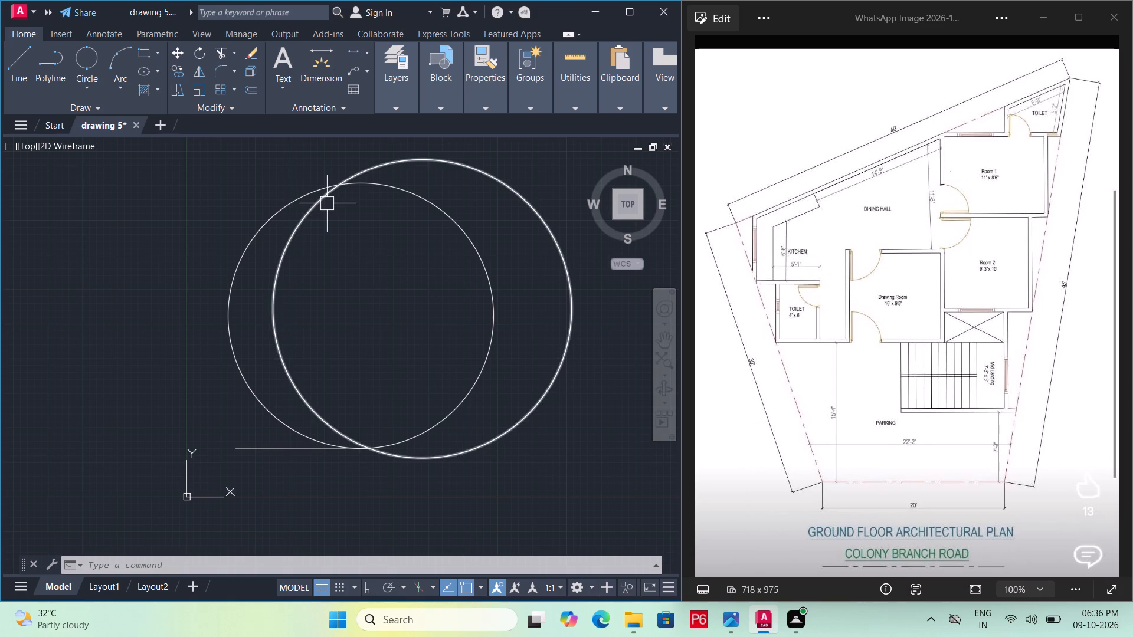
# Undo the 40' diameter circle drawn from the base line's right endpoint.
pyautogui.hotkey('ctrl', 'z')
pyautogui.hotkey('ctrl', 'z')
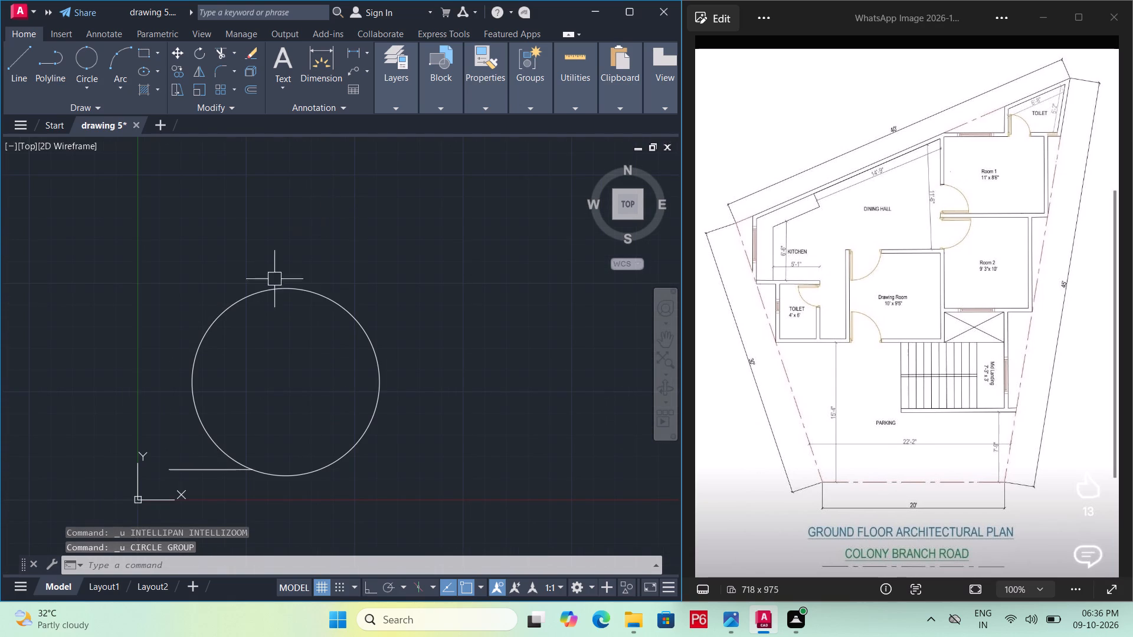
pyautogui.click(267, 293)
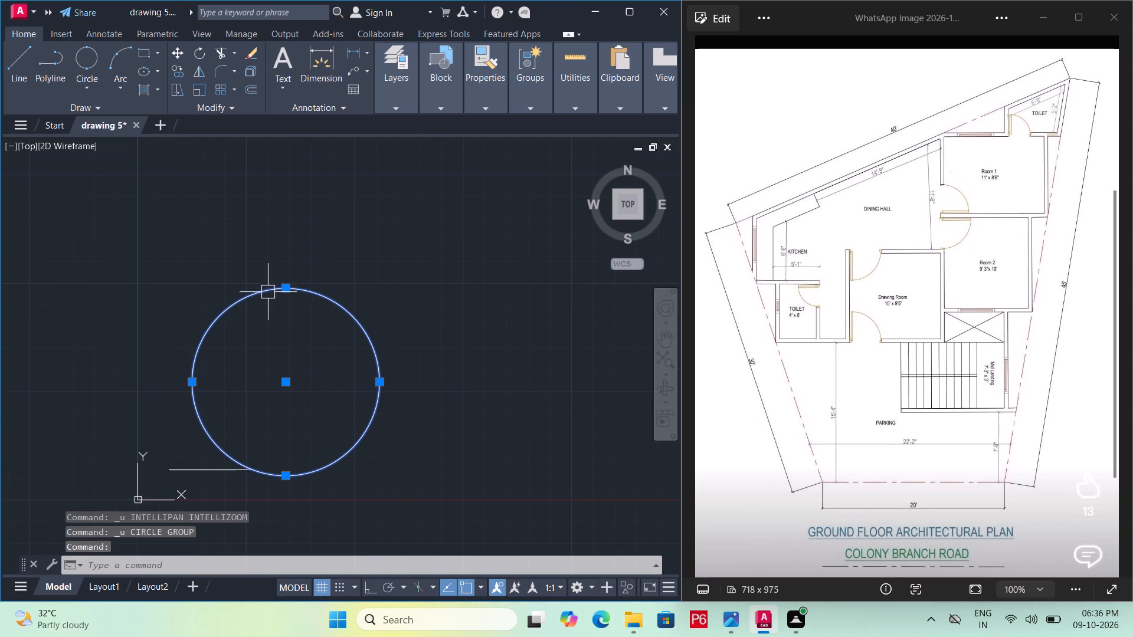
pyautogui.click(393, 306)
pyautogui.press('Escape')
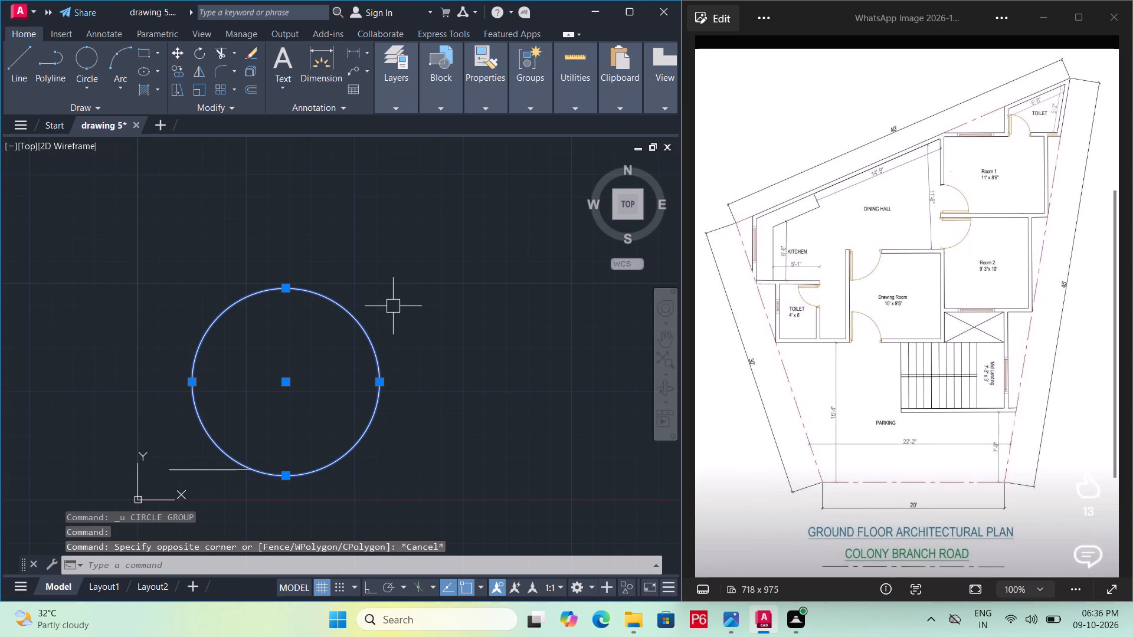
# Save the drawing.
pyautogui.hotkey('ctrl', 's')
pyautogui.hotkey('ctrl', 's')
pyautogui.hotkey('ctrl', 's')
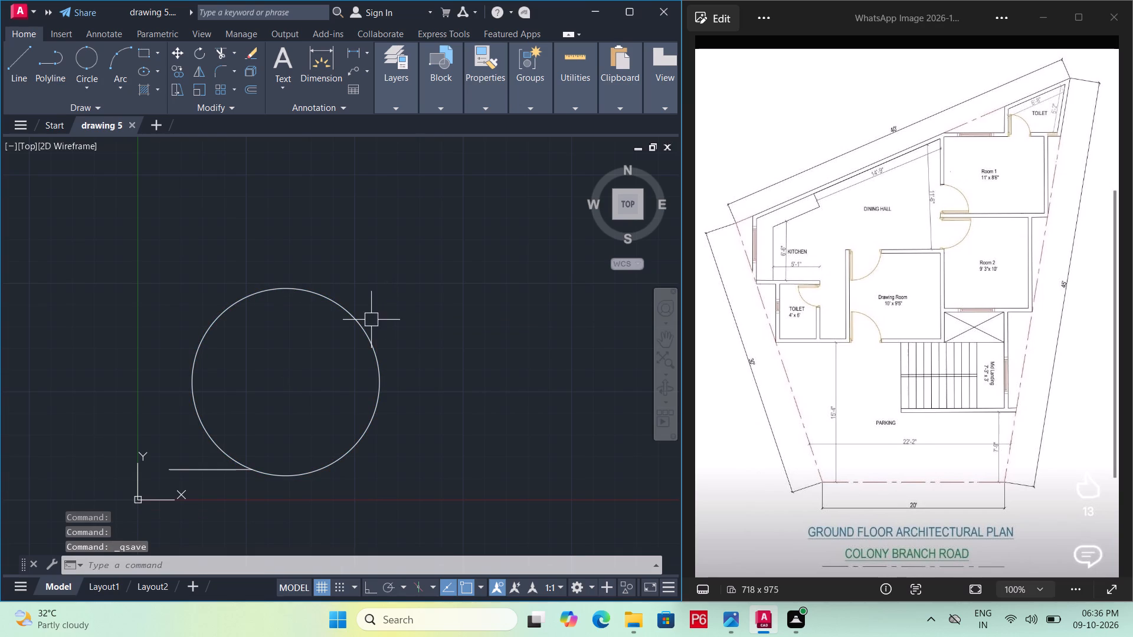
# Erase the remaining construction circle, leaving only the 20' base line.
pyautogui.doubleClick(368, 323)
pyautogui.press('Delete')
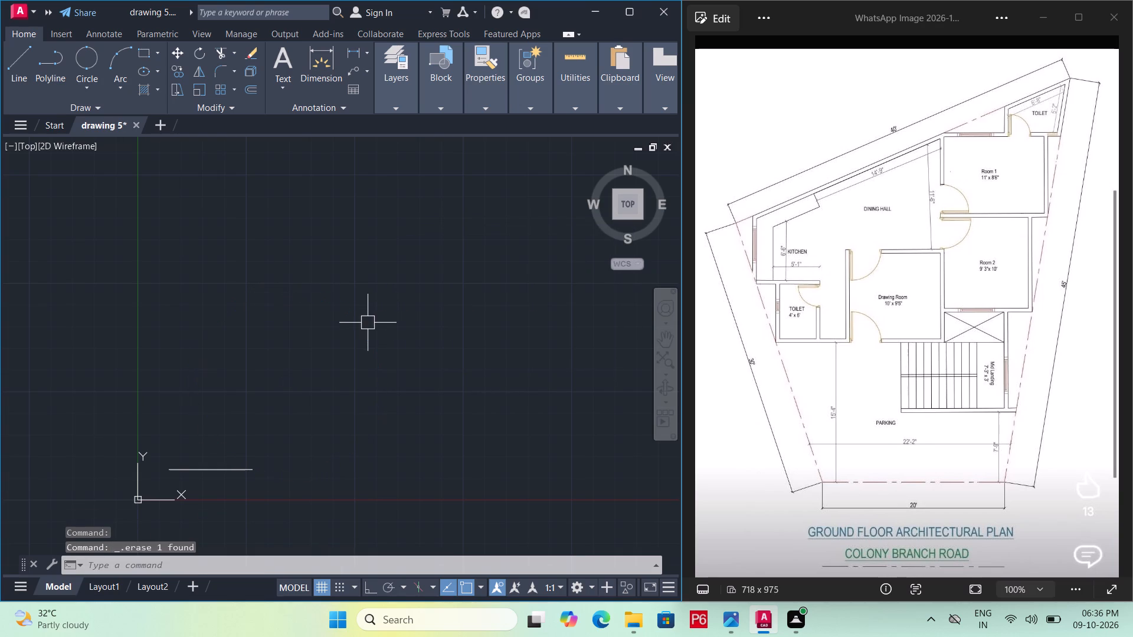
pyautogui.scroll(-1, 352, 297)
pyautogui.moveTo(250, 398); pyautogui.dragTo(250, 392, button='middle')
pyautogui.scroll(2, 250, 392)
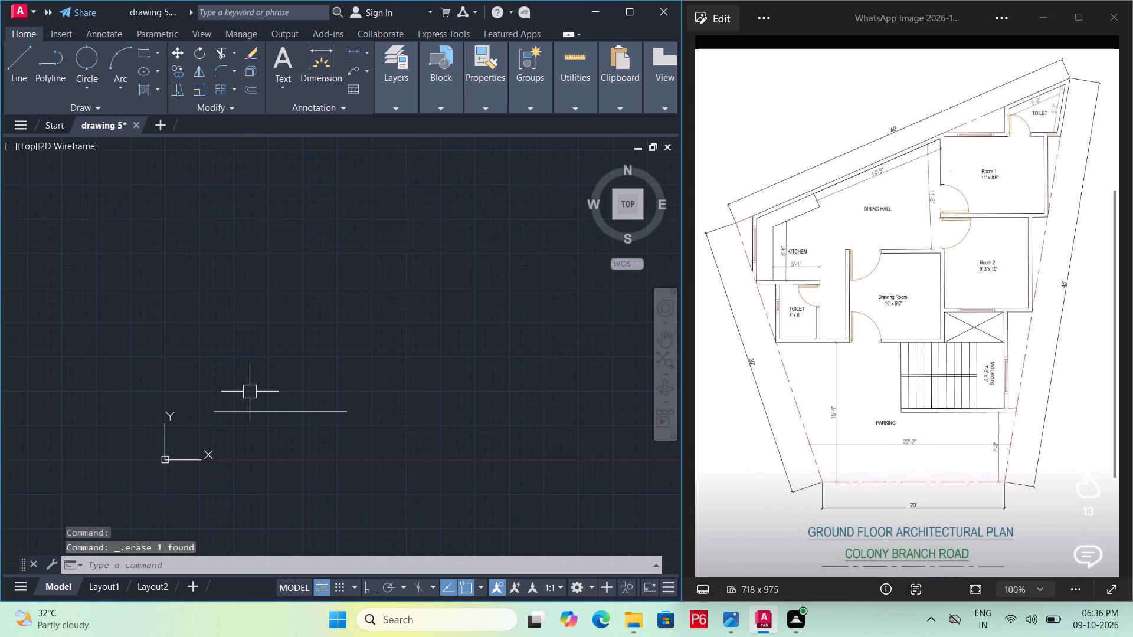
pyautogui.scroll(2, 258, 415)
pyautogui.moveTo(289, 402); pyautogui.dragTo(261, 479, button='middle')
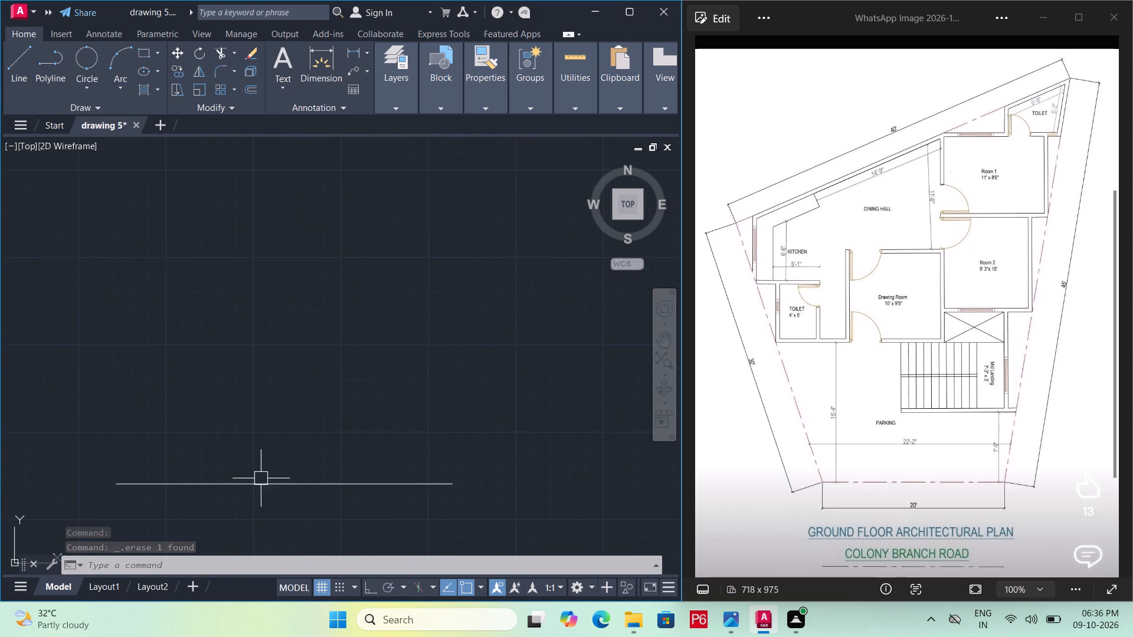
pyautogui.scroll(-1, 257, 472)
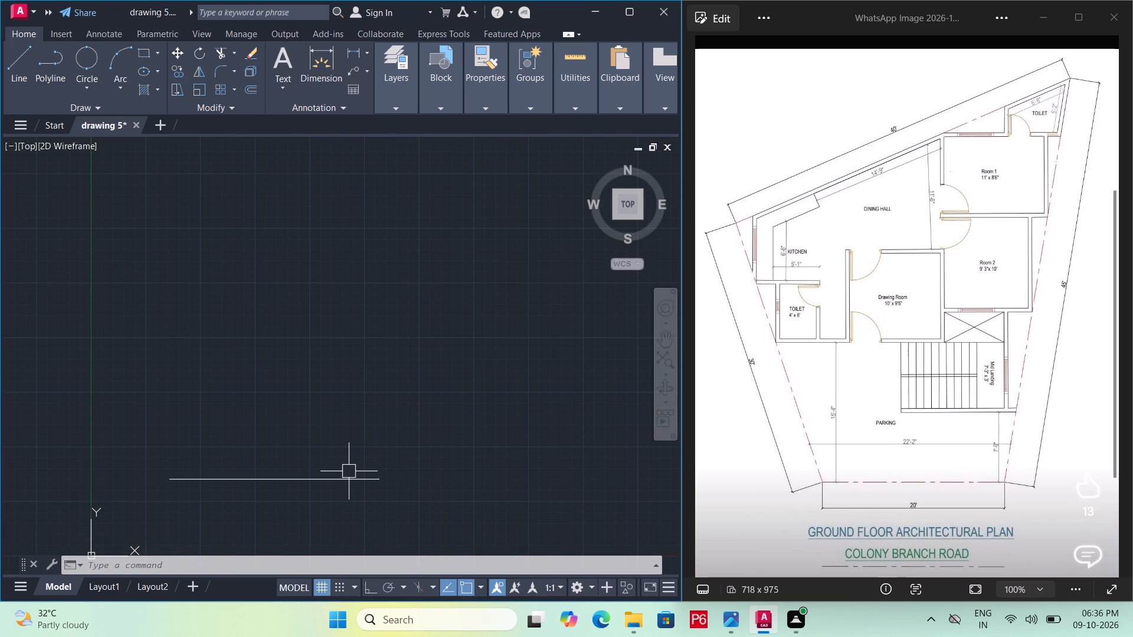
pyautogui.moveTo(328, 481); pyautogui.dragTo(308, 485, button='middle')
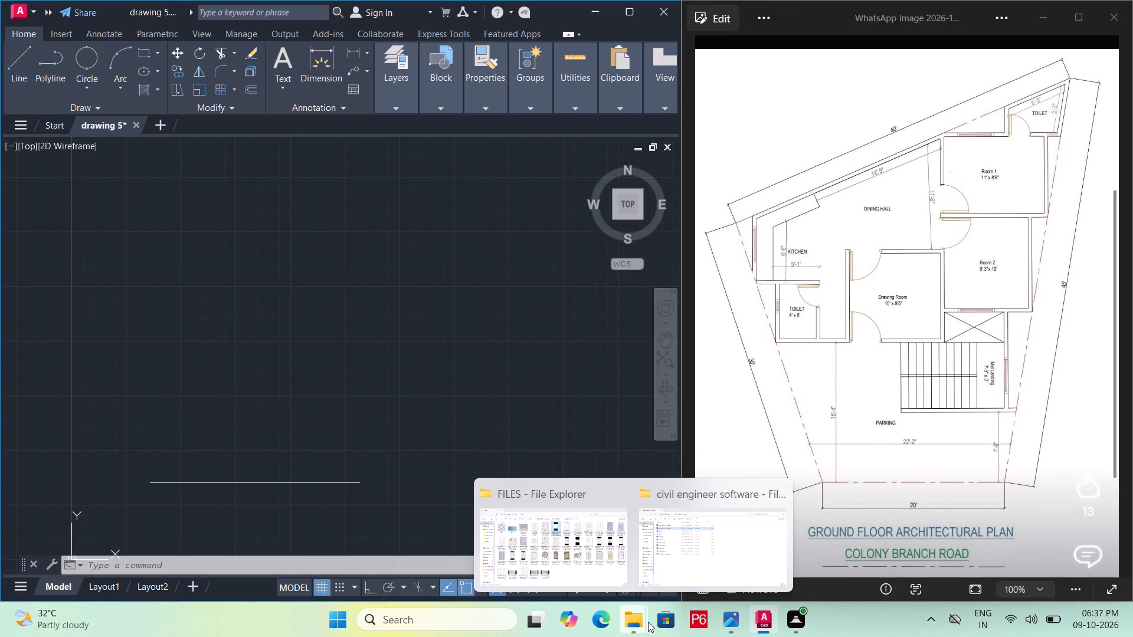
# Switch to the FILES folder in File Explorer and open the reference image WhatsApp Image 2026-10-02 at 9.16.19 AM.
pyautogui.click(577, 560)
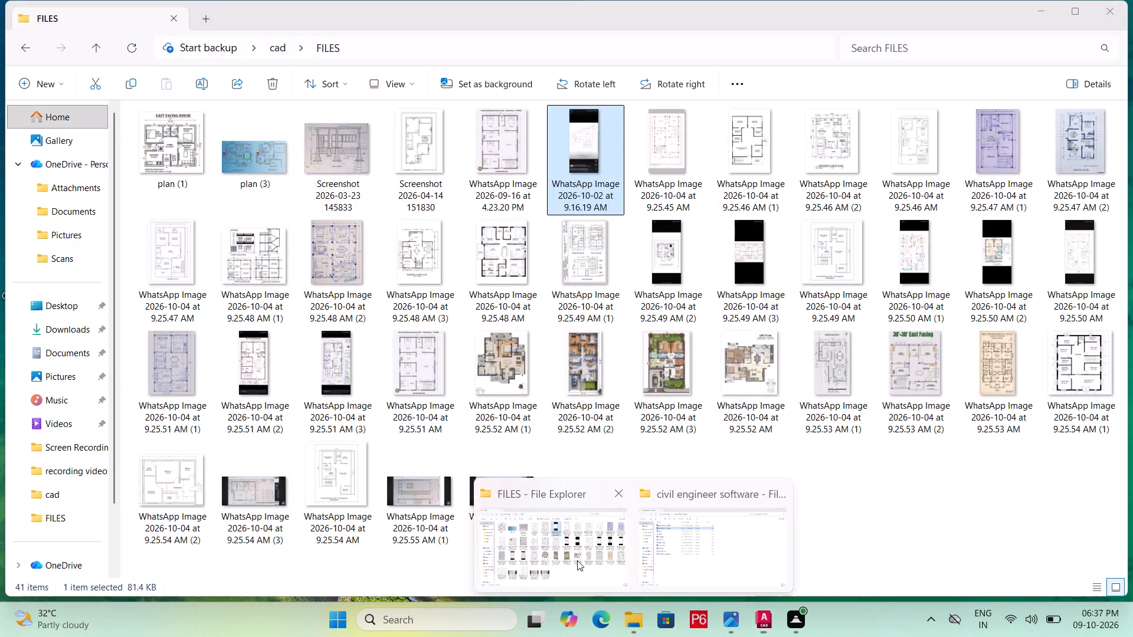
pyautogui.doubleClick(591, 184)
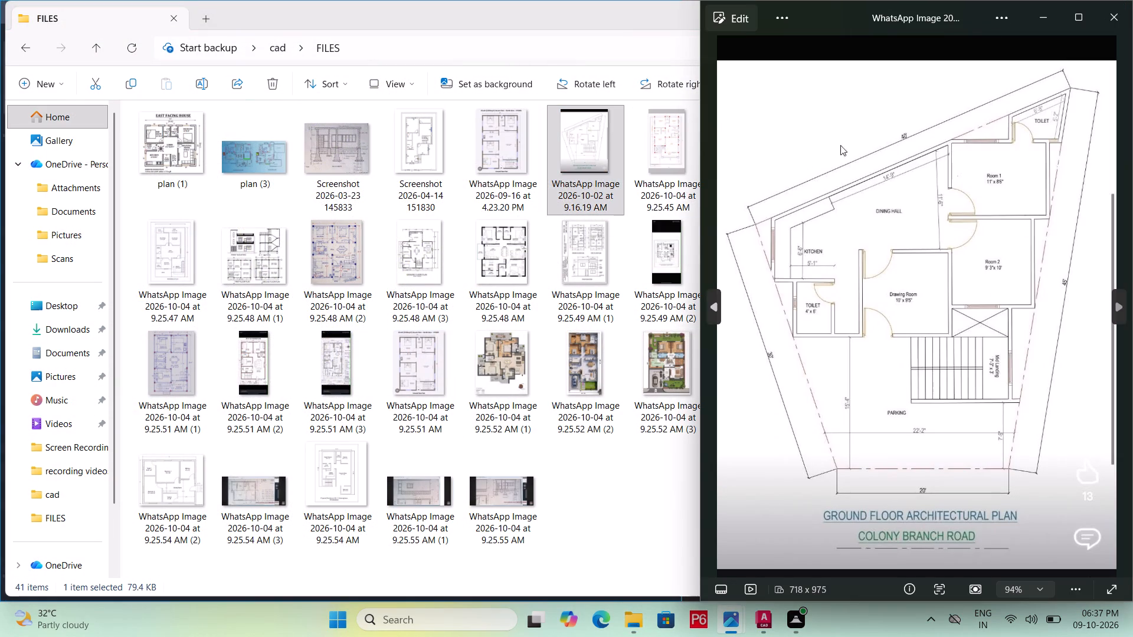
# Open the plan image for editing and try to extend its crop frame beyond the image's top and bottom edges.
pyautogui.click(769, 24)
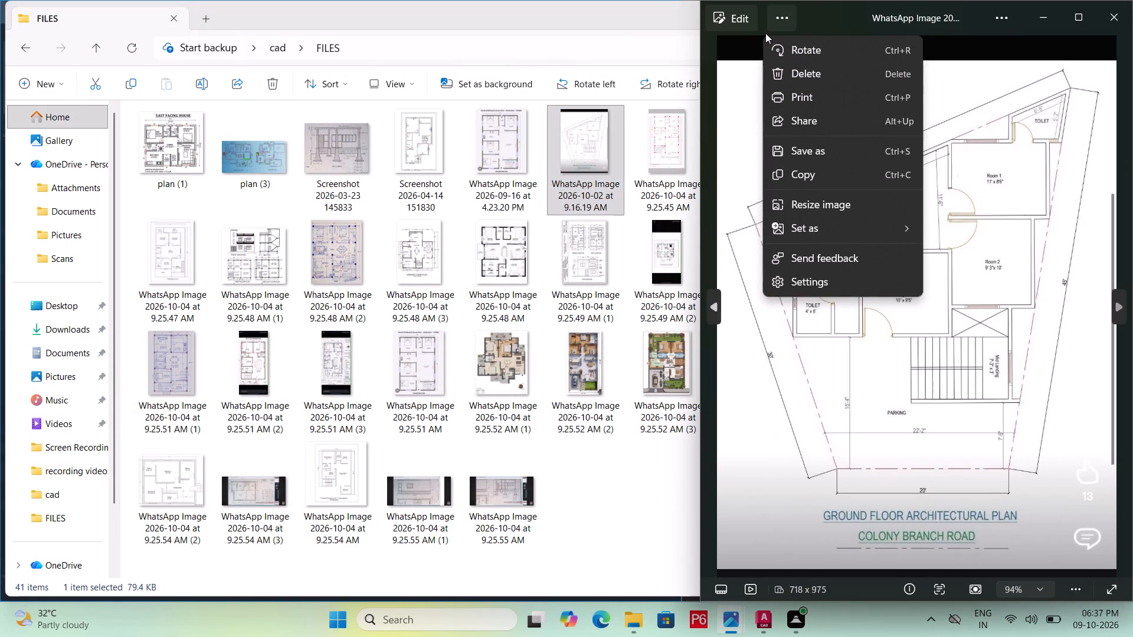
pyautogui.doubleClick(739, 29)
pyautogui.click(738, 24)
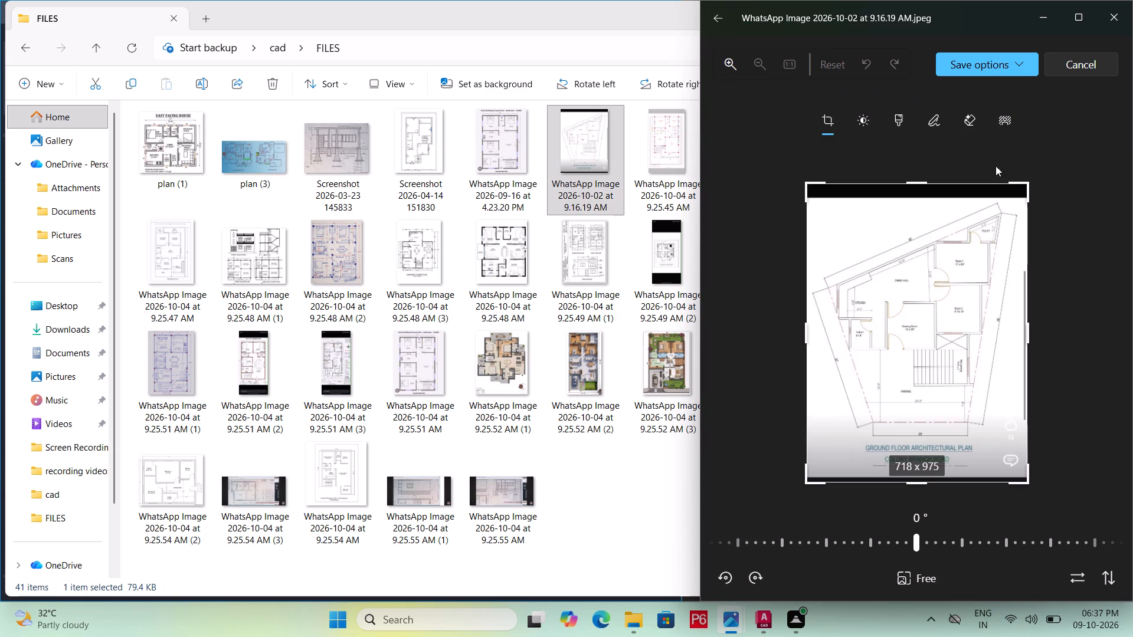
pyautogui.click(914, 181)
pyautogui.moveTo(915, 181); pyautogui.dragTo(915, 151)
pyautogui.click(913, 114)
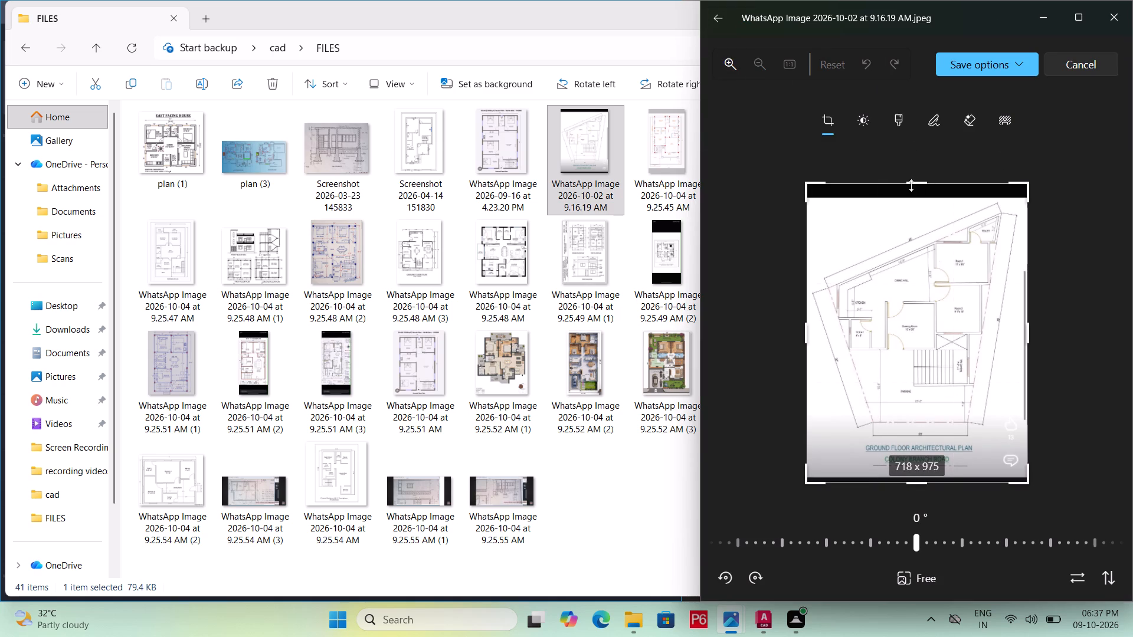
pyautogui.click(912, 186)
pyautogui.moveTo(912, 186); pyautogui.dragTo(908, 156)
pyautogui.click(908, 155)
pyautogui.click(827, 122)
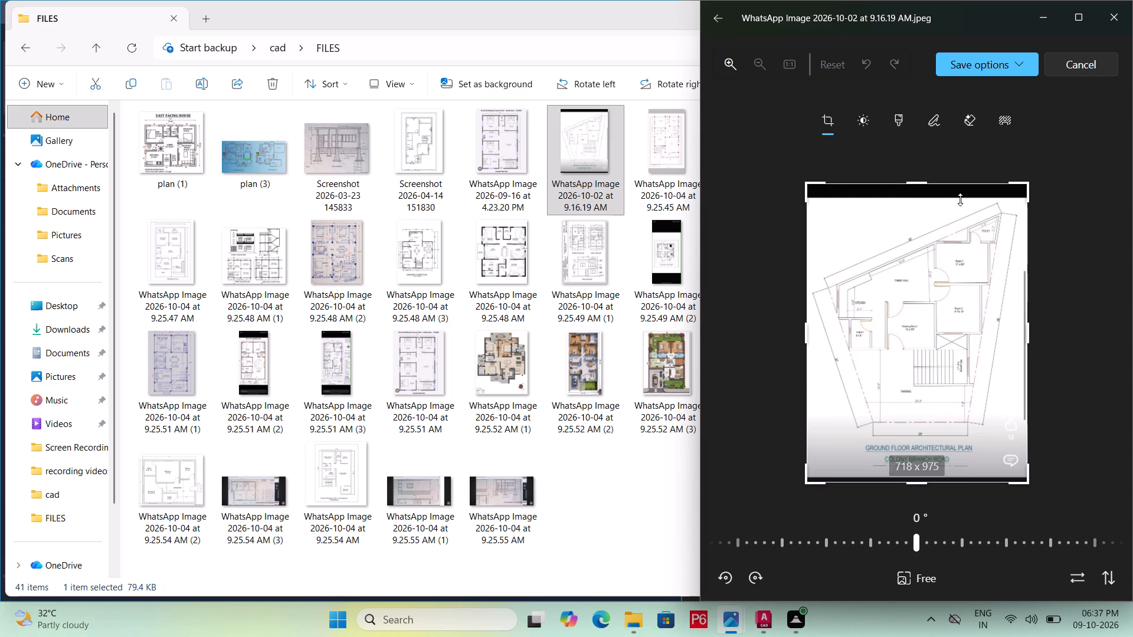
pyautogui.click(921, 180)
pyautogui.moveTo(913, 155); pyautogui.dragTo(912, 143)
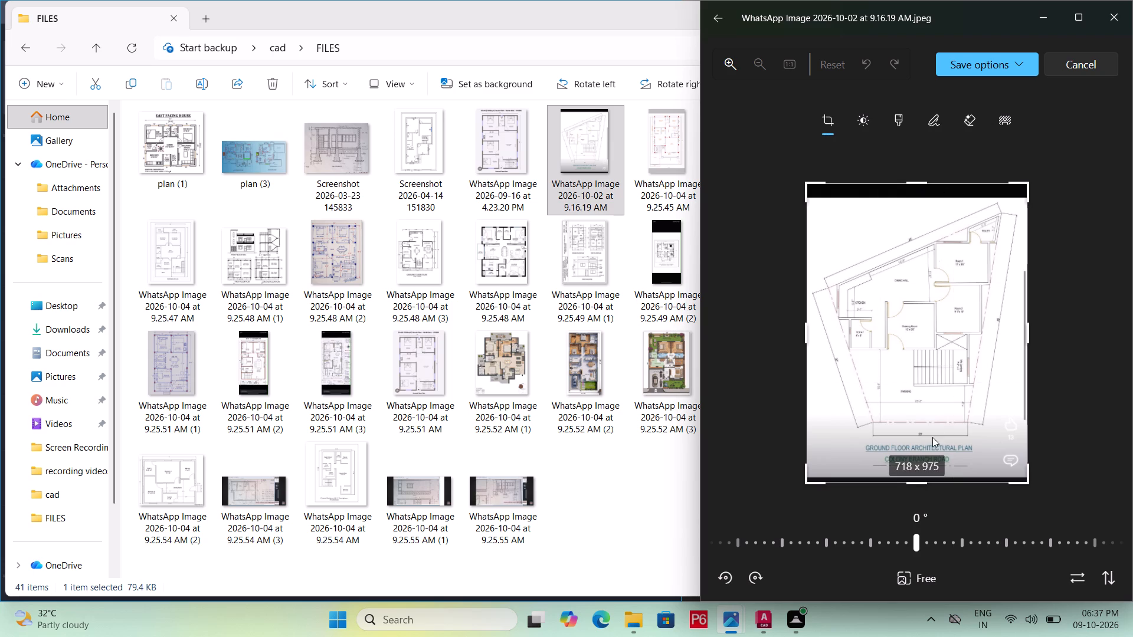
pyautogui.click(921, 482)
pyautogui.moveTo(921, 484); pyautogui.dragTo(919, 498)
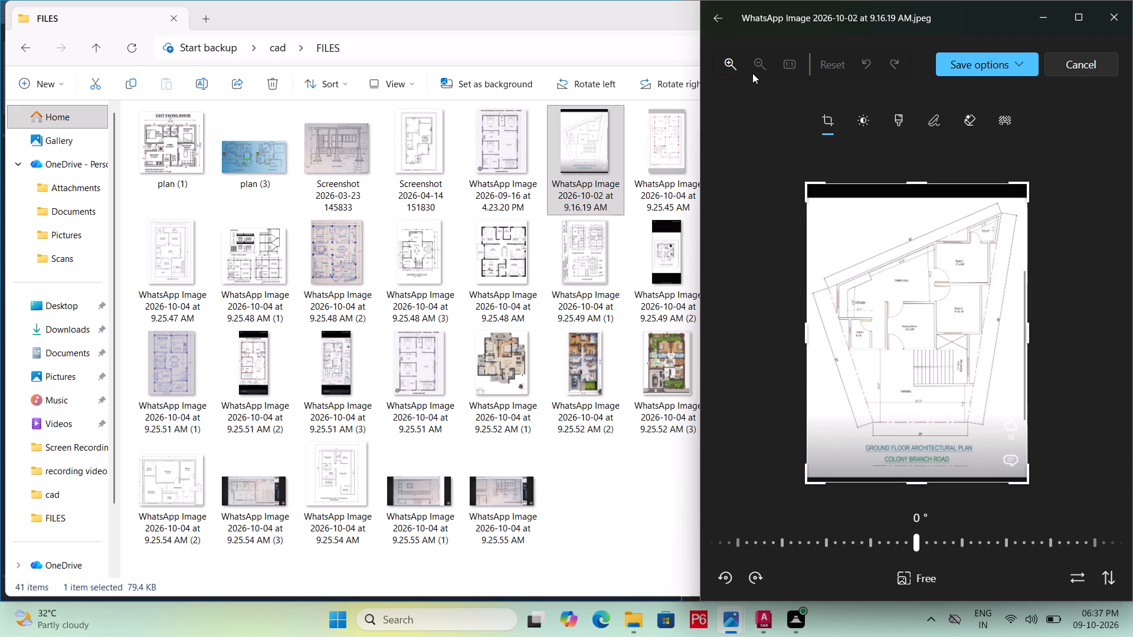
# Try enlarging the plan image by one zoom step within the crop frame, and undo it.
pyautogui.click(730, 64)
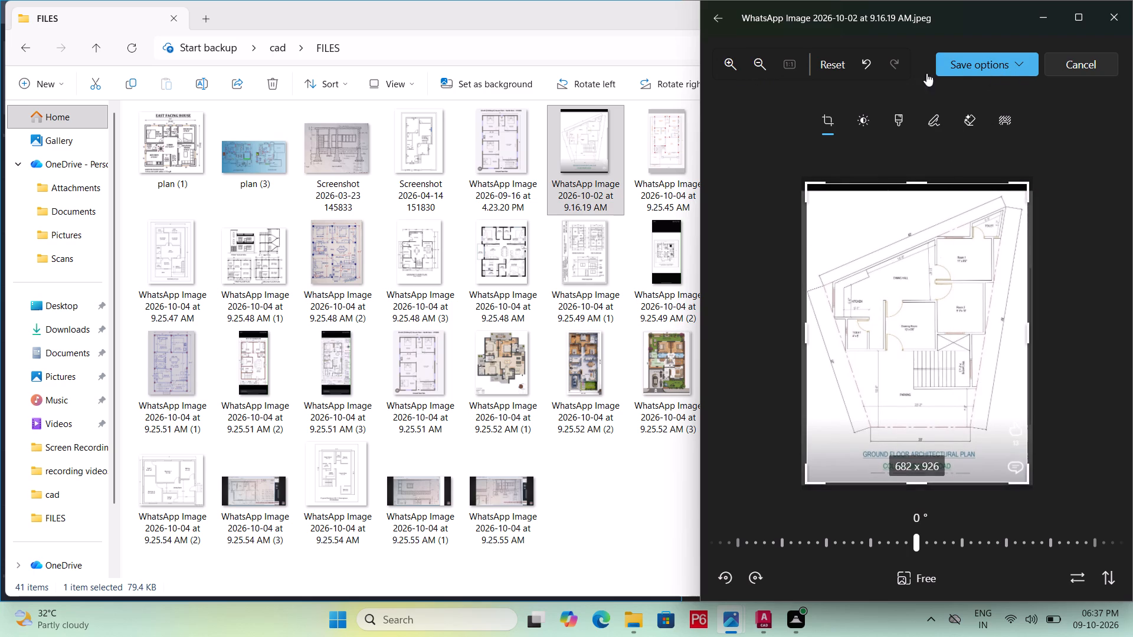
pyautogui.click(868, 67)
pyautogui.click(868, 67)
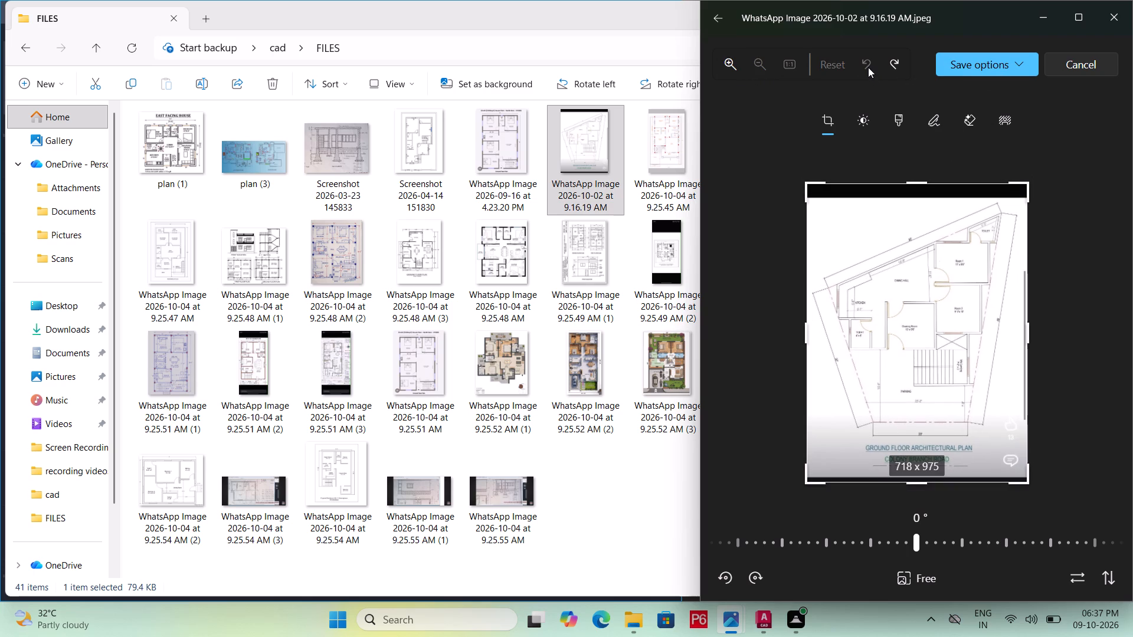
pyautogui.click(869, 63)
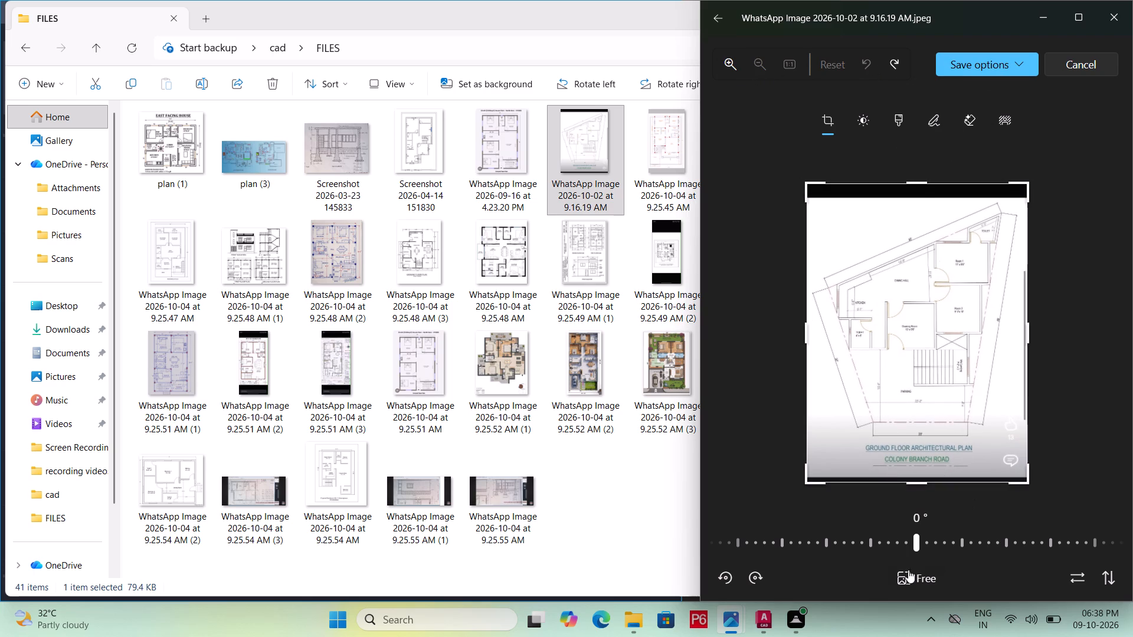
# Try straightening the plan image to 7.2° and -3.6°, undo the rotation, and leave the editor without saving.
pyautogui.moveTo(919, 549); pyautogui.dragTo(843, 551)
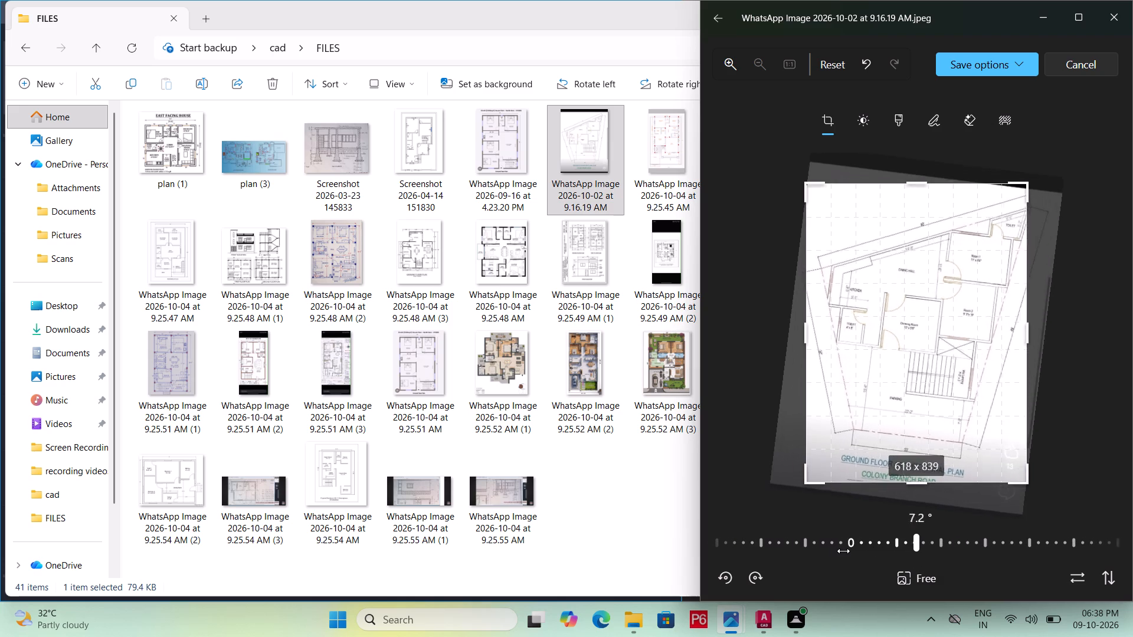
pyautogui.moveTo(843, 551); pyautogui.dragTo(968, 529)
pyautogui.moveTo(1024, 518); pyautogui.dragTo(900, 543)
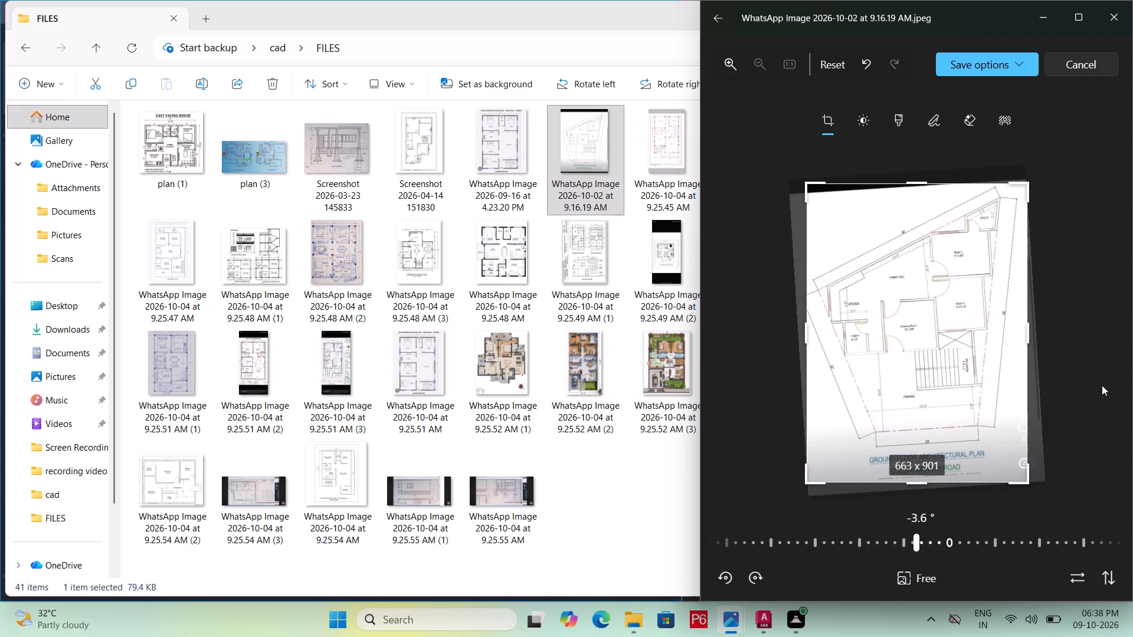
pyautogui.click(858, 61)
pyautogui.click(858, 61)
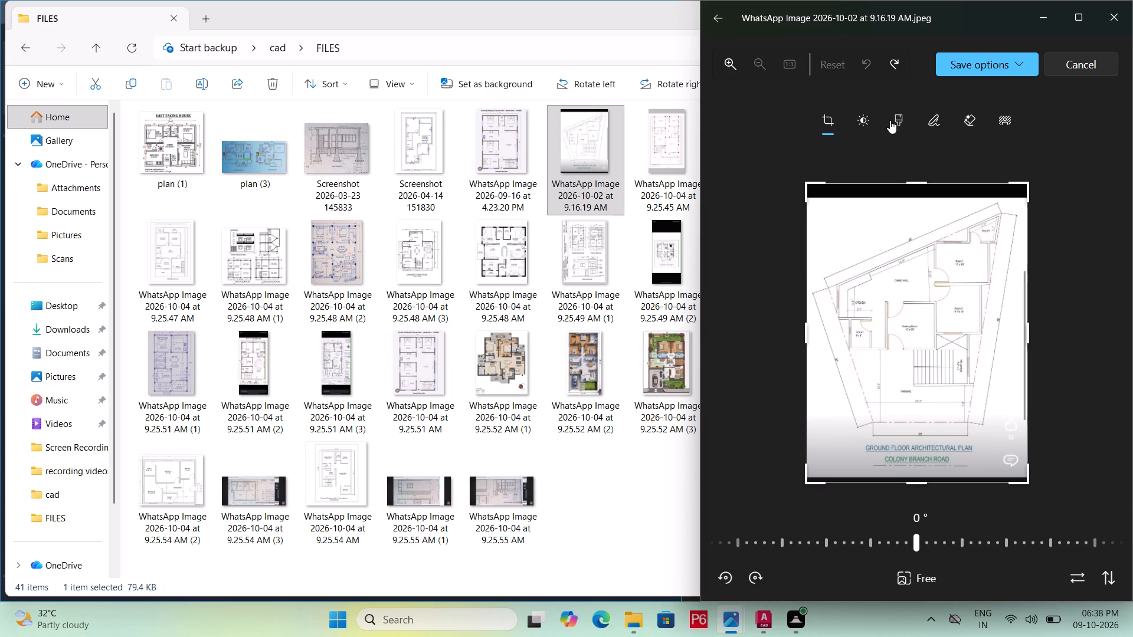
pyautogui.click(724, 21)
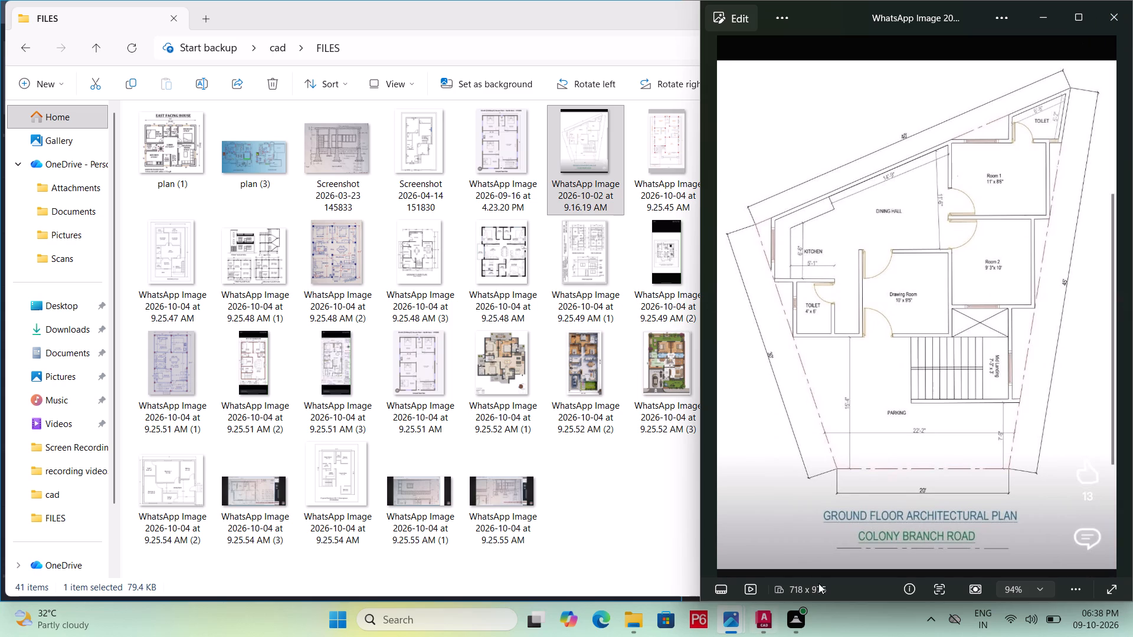
# Switch back to the drawing in AutoCAD and bring the base line into view beside the reference image.
pyautogui.click(758, 636)
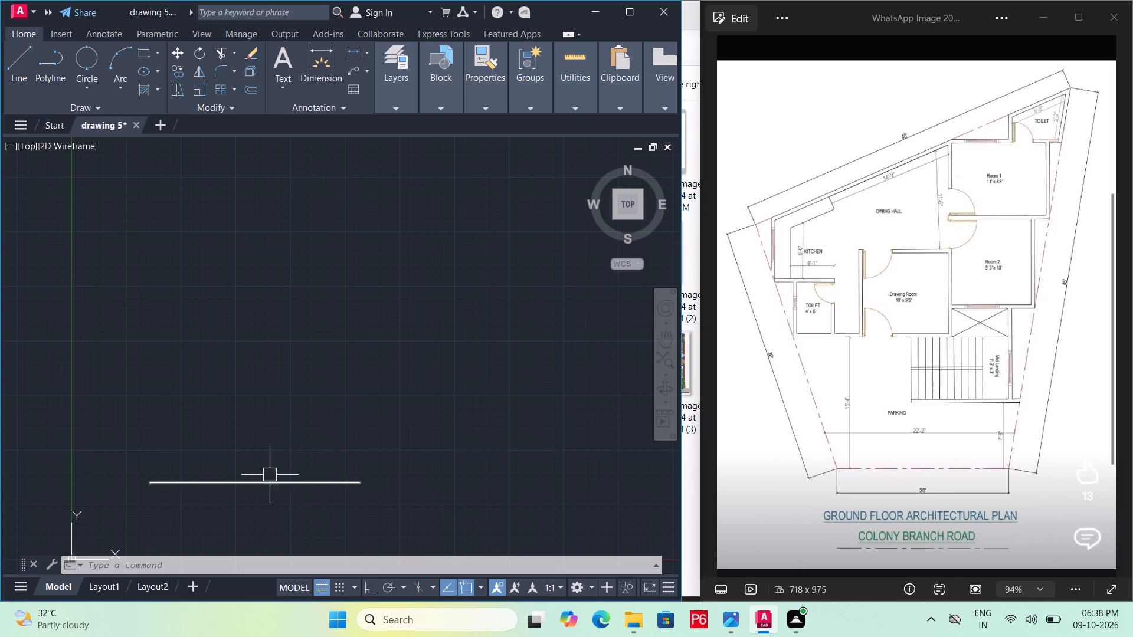
pyautogui.scroll(1, 253, 465)
pyautogui.moveTo(260, 446); pyautogui.dragTo(333, 479, button='middle')
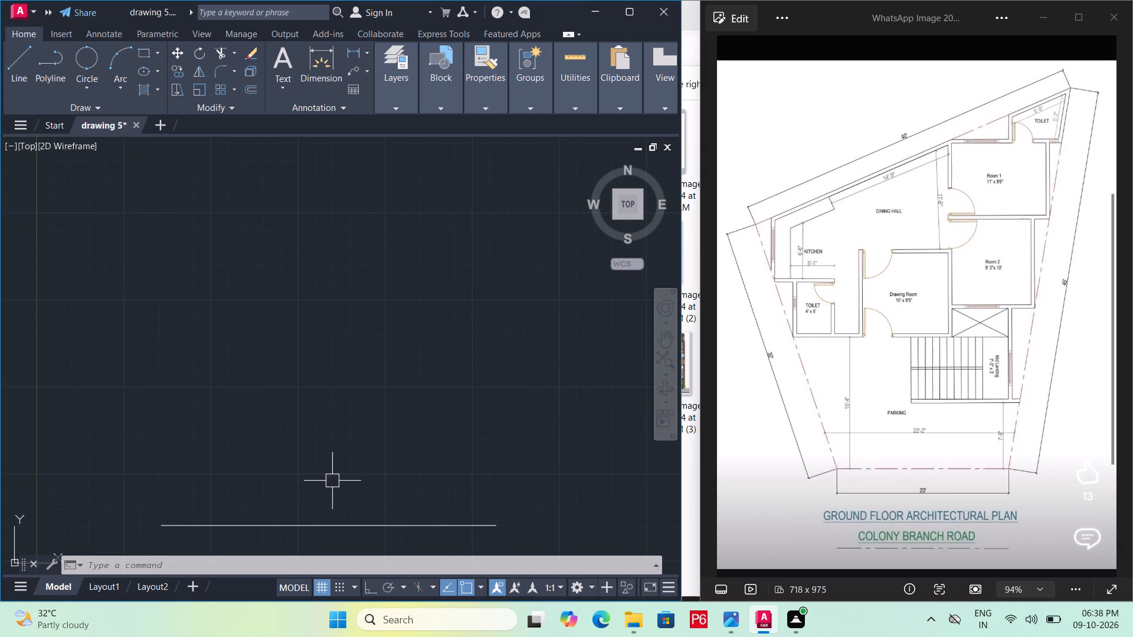
pyautogui.scroll(-1, 277, 507)
pyautogui.moveTo(255, 497); pyautogui.dragTo(230, 448, button='middle')
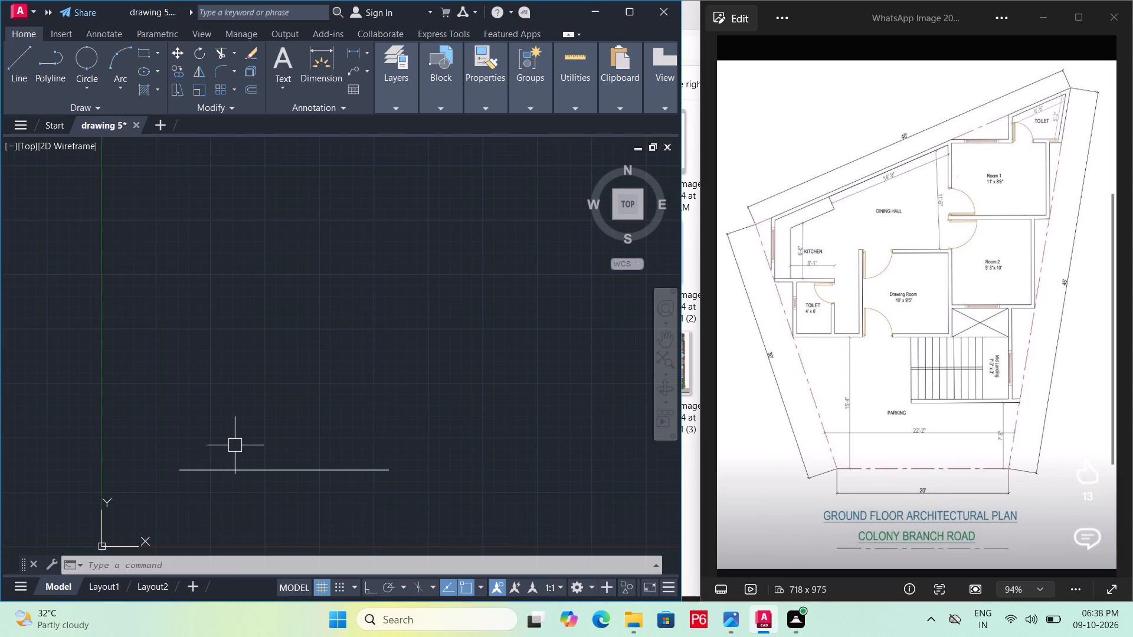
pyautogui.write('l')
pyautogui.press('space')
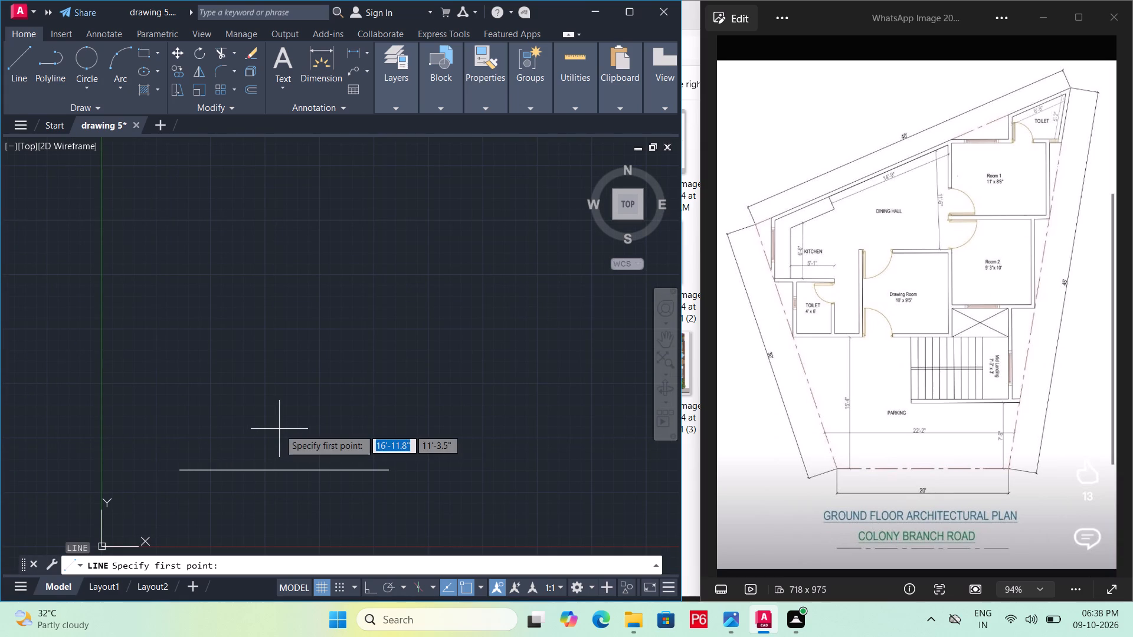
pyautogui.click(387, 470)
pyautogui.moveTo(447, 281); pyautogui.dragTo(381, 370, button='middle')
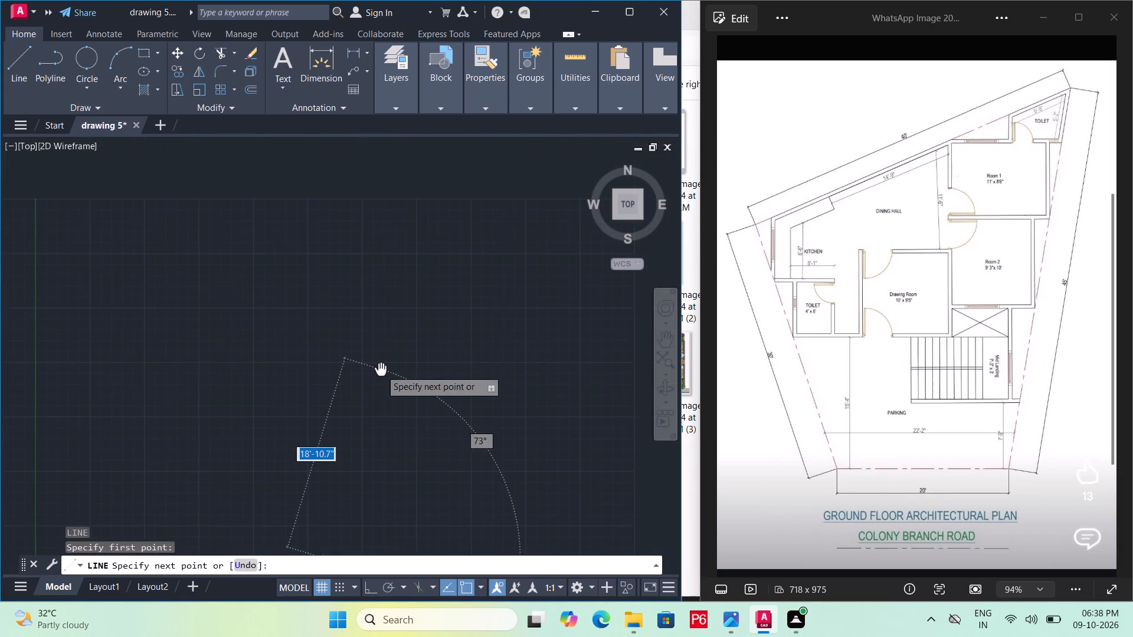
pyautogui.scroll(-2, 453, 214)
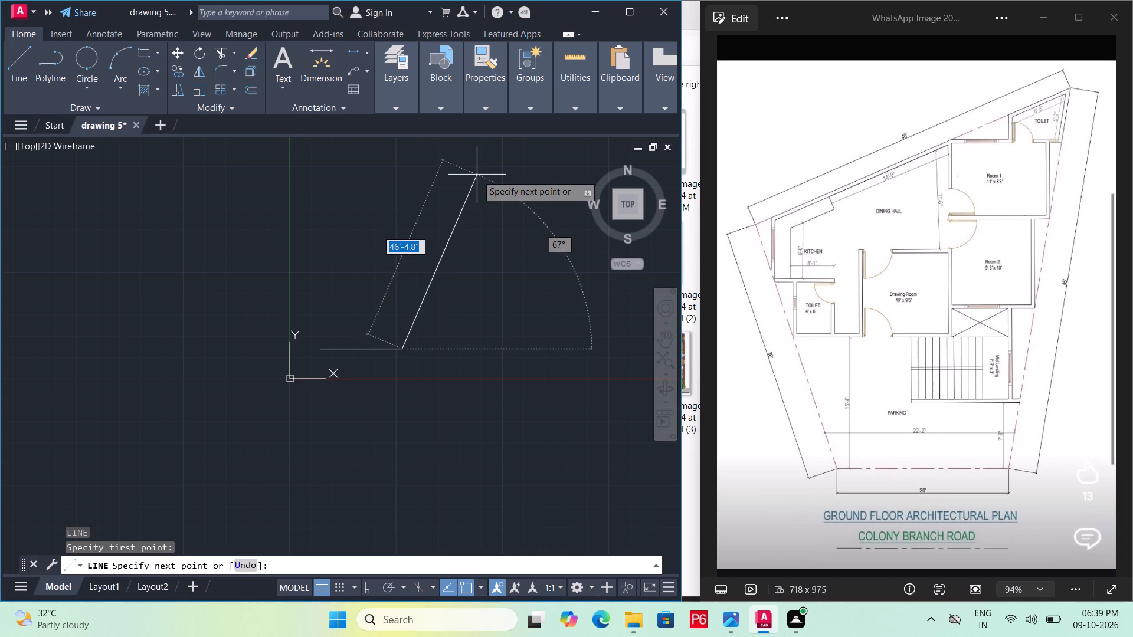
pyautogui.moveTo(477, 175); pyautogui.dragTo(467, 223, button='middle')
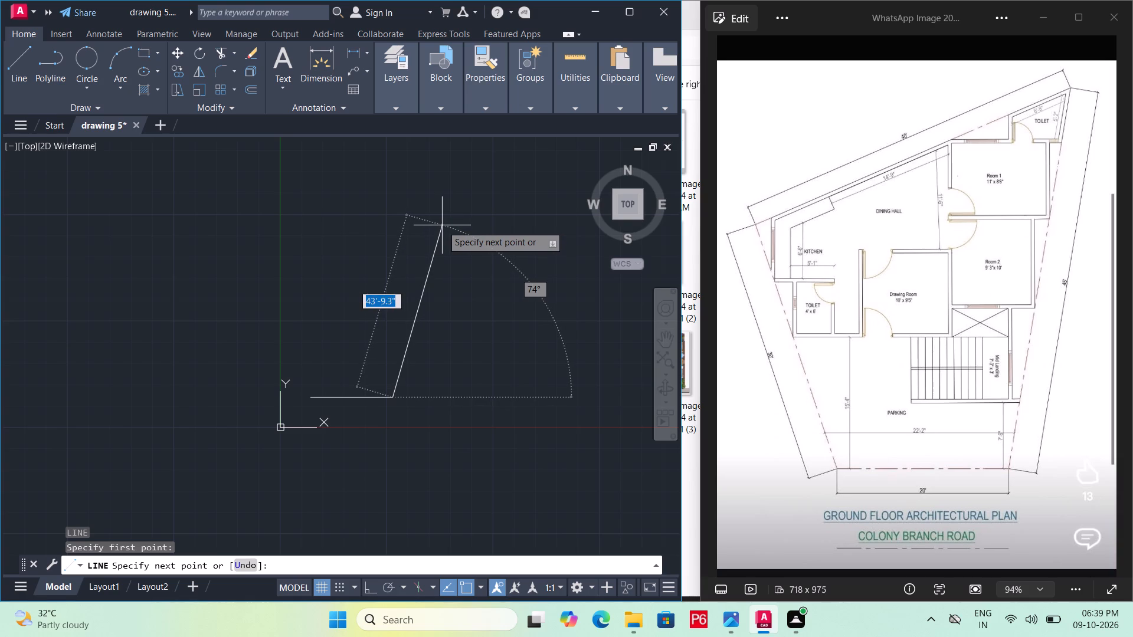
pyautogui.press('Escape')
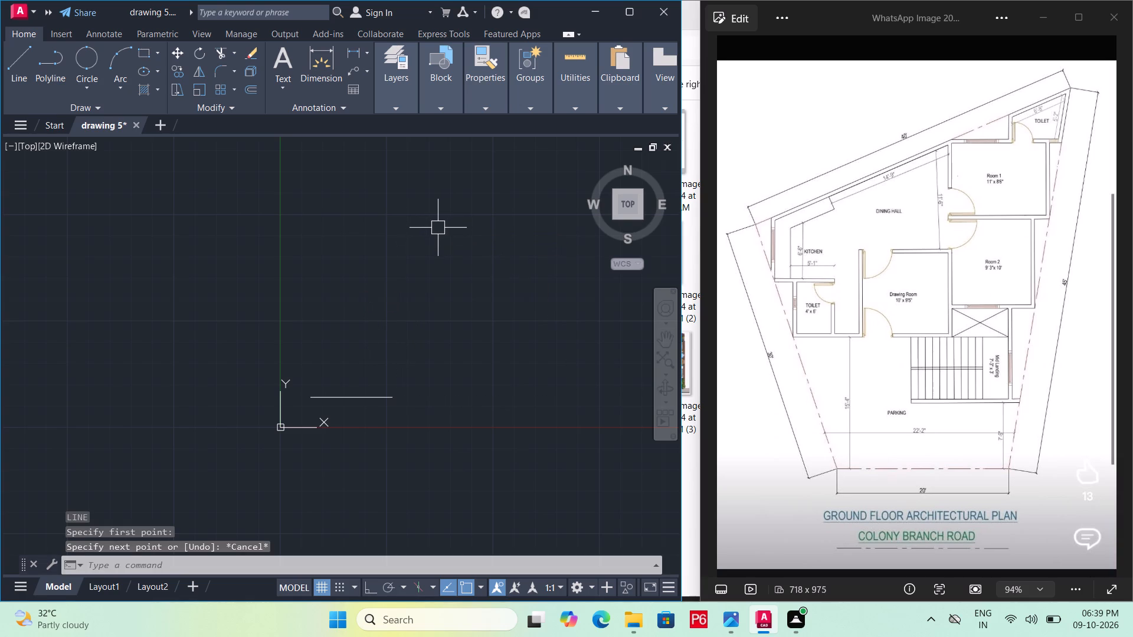
# Erase the 20' horizontal base line near the origin.
pyautogui.moveTo(368, 396); pyautogui.dragTo(317, 409, button='middle')
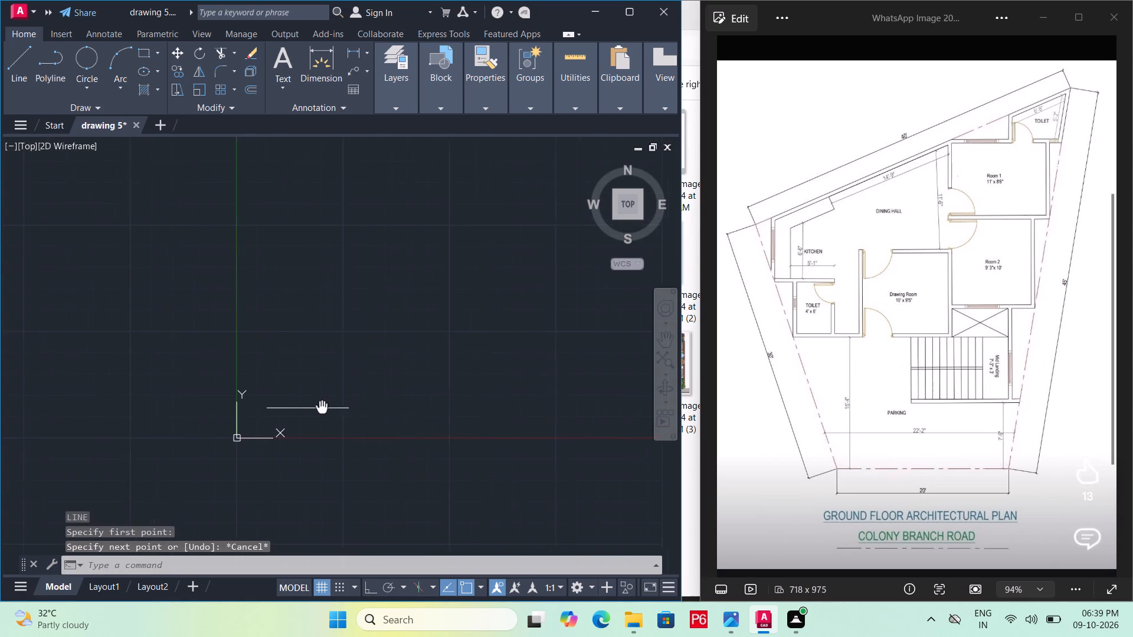
pyautogui.click(334, 415)
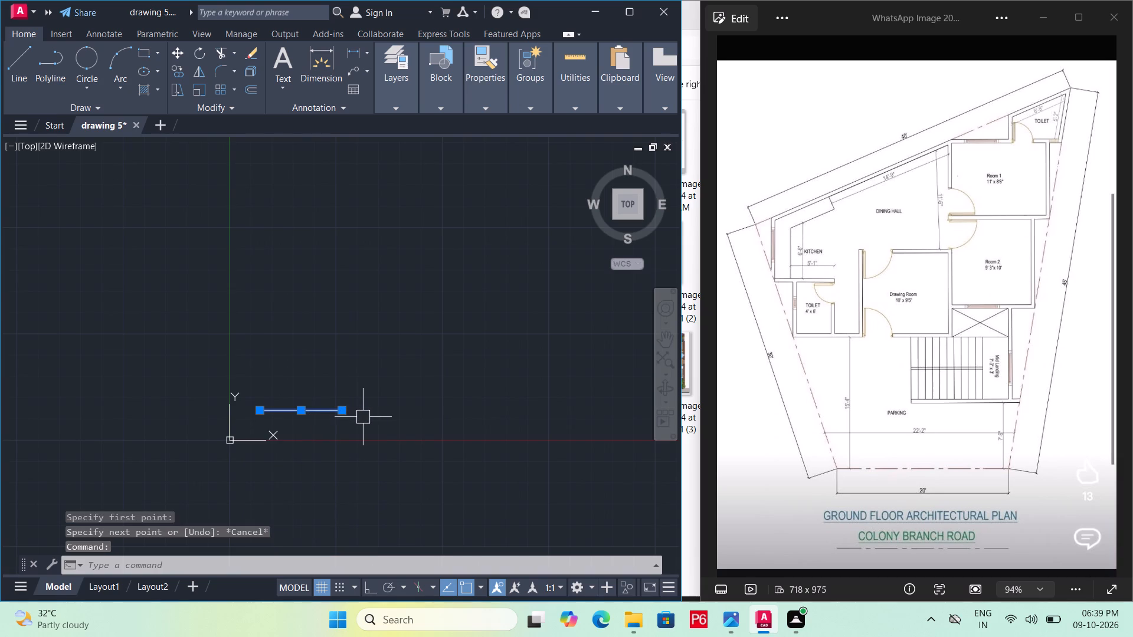
pyautogui.press('Delete')
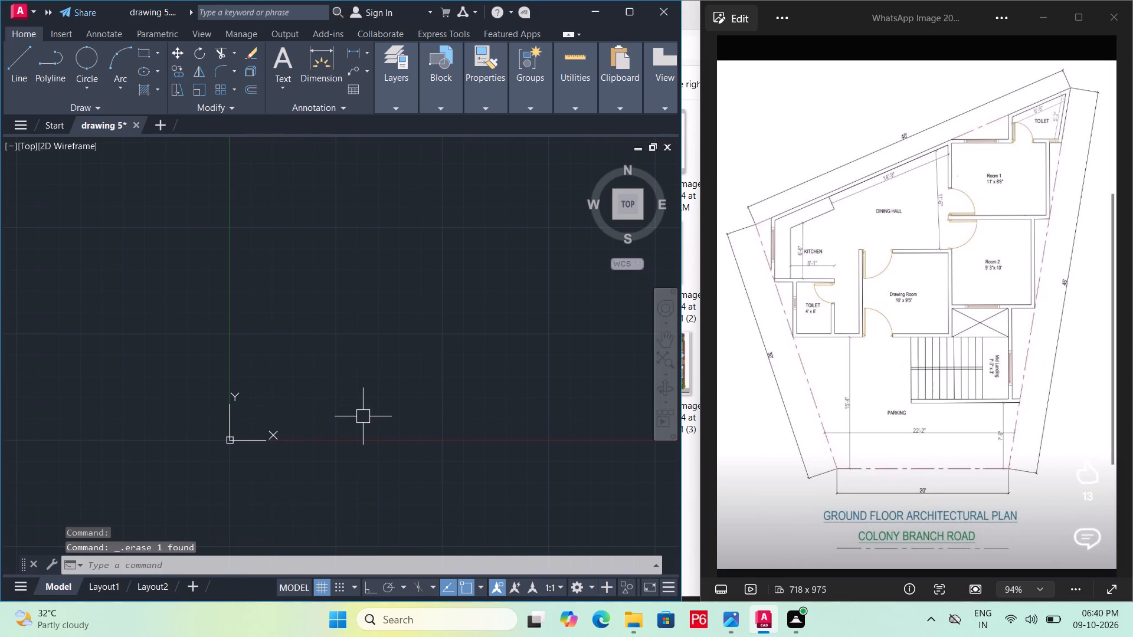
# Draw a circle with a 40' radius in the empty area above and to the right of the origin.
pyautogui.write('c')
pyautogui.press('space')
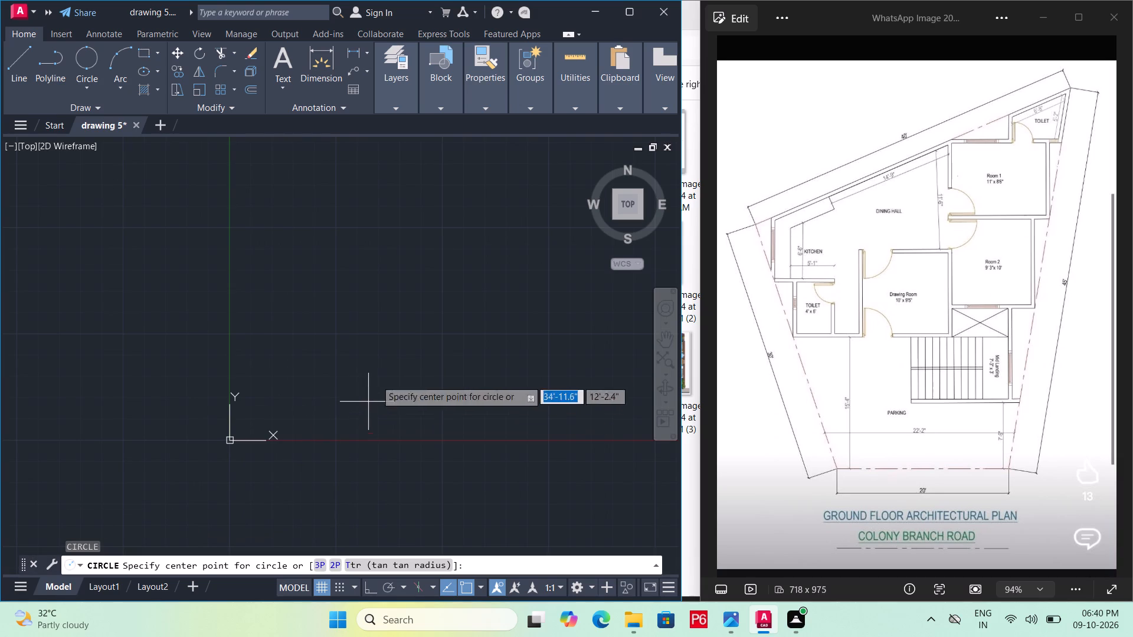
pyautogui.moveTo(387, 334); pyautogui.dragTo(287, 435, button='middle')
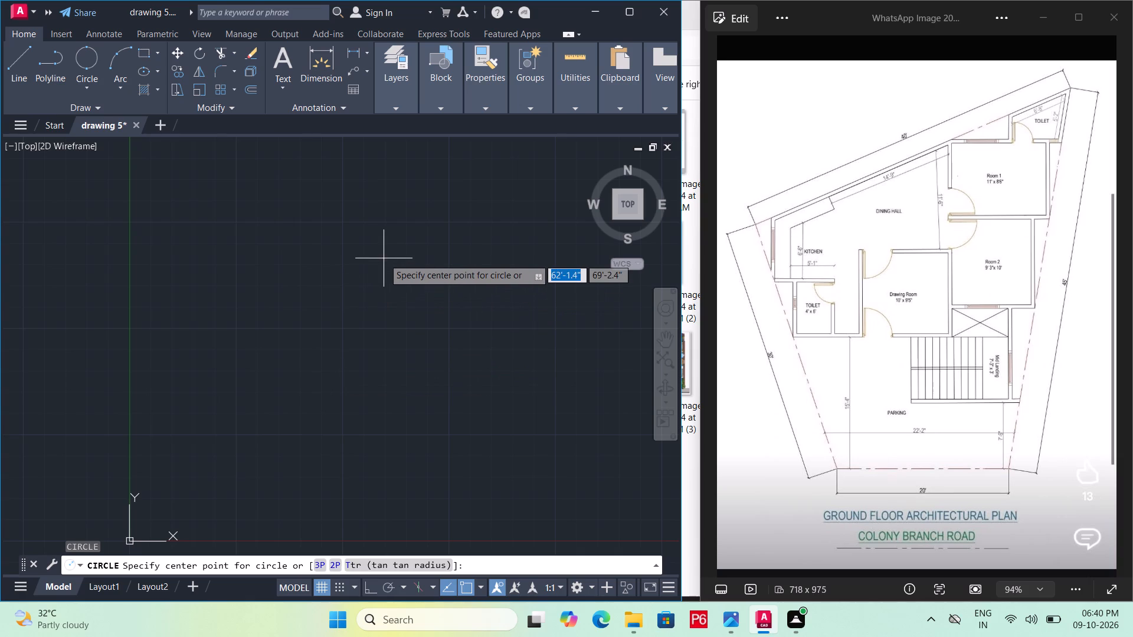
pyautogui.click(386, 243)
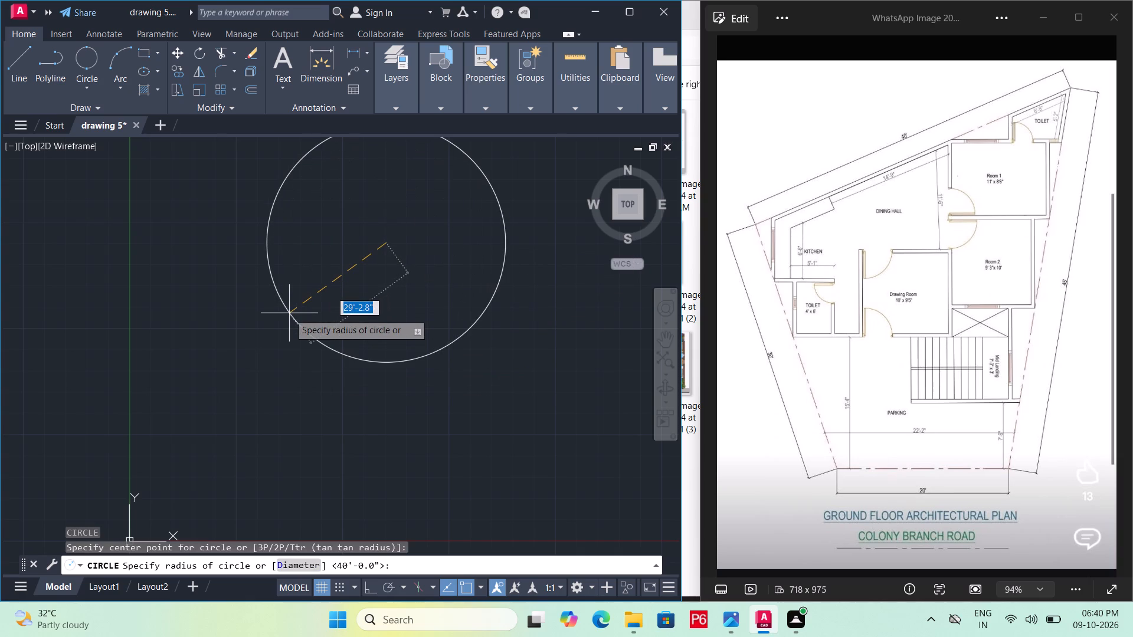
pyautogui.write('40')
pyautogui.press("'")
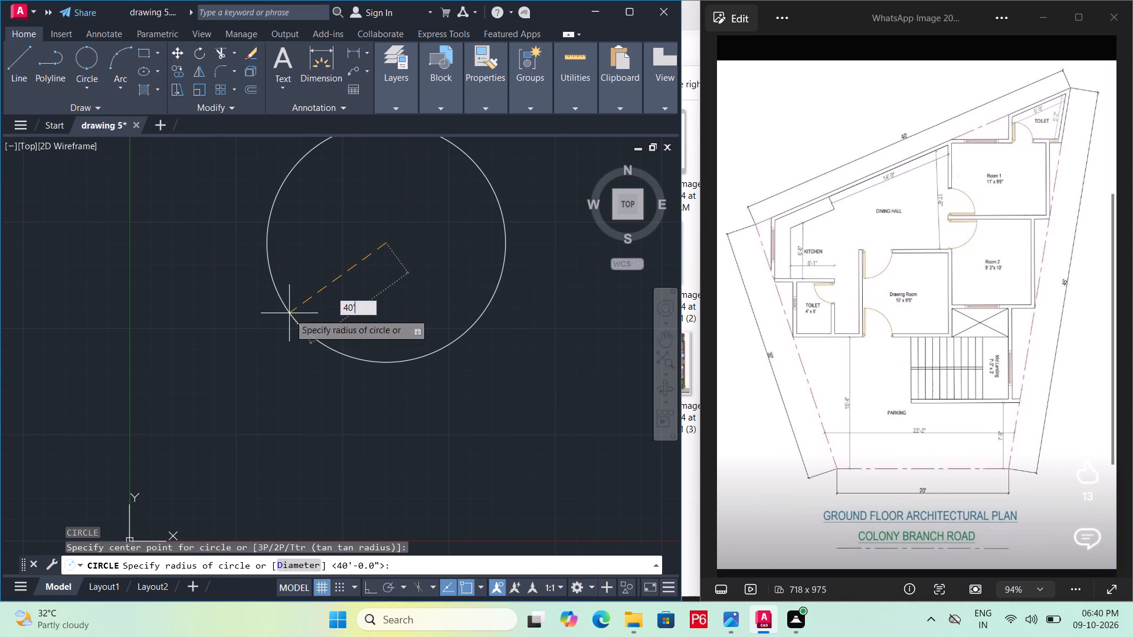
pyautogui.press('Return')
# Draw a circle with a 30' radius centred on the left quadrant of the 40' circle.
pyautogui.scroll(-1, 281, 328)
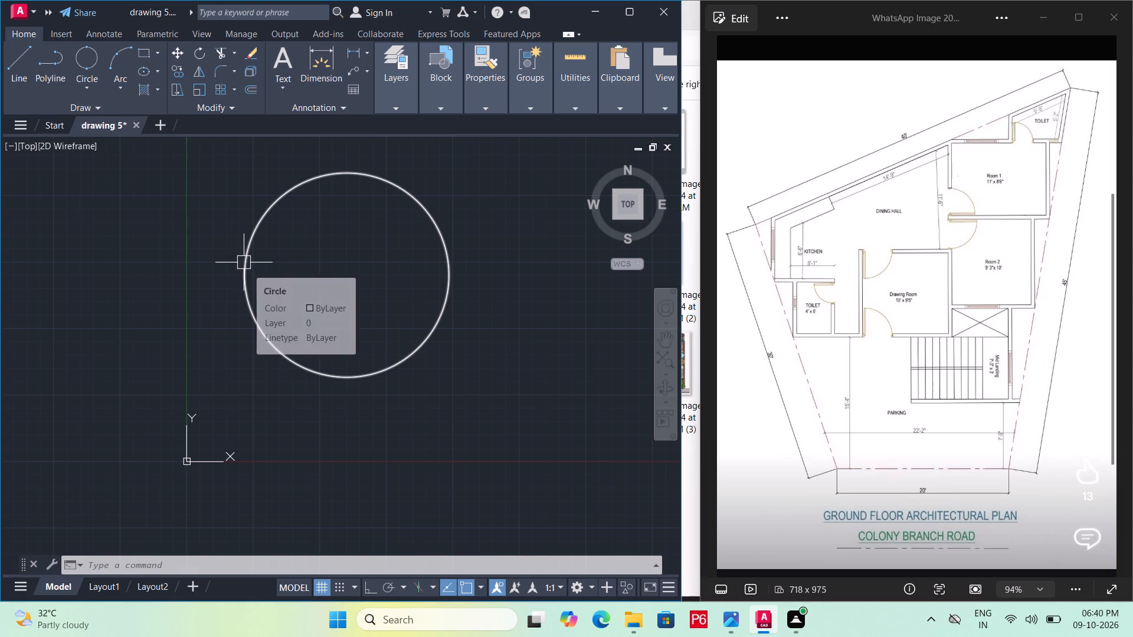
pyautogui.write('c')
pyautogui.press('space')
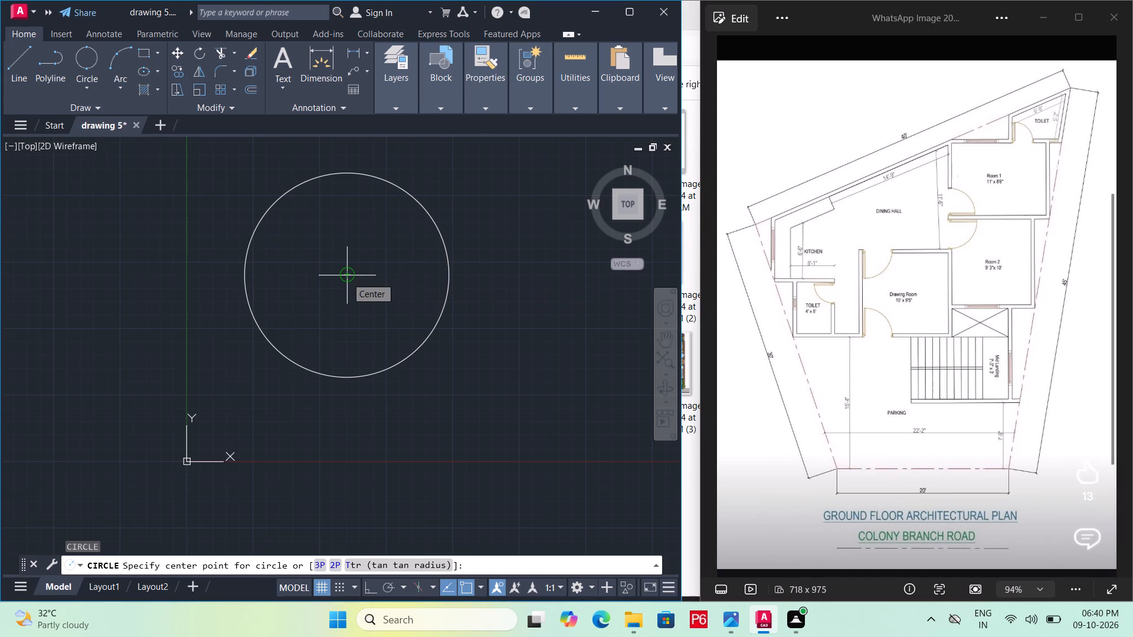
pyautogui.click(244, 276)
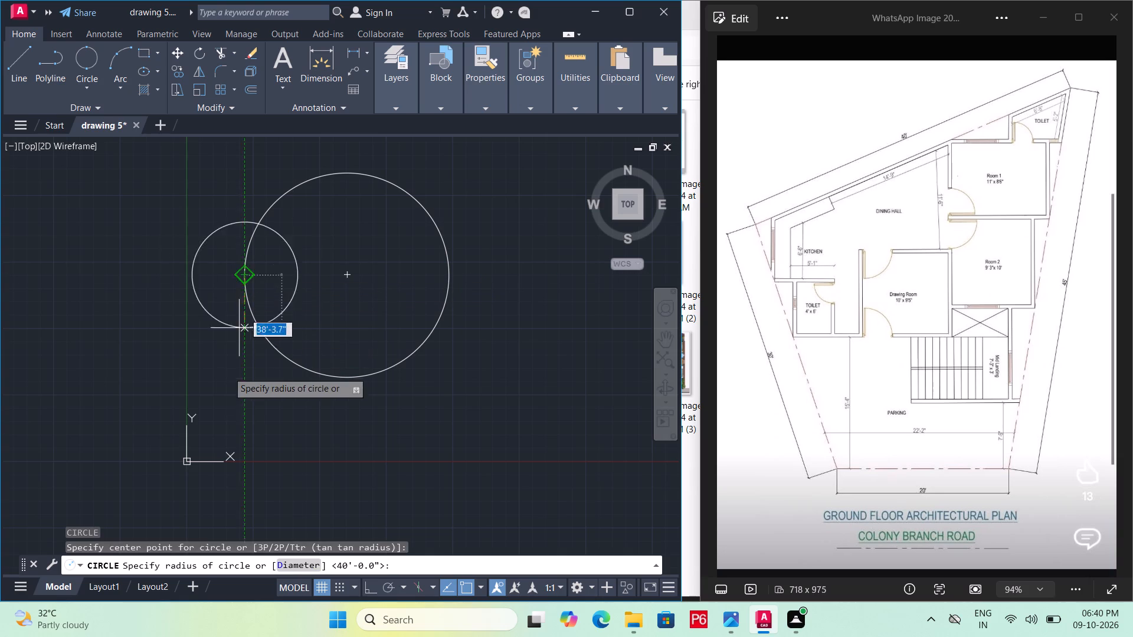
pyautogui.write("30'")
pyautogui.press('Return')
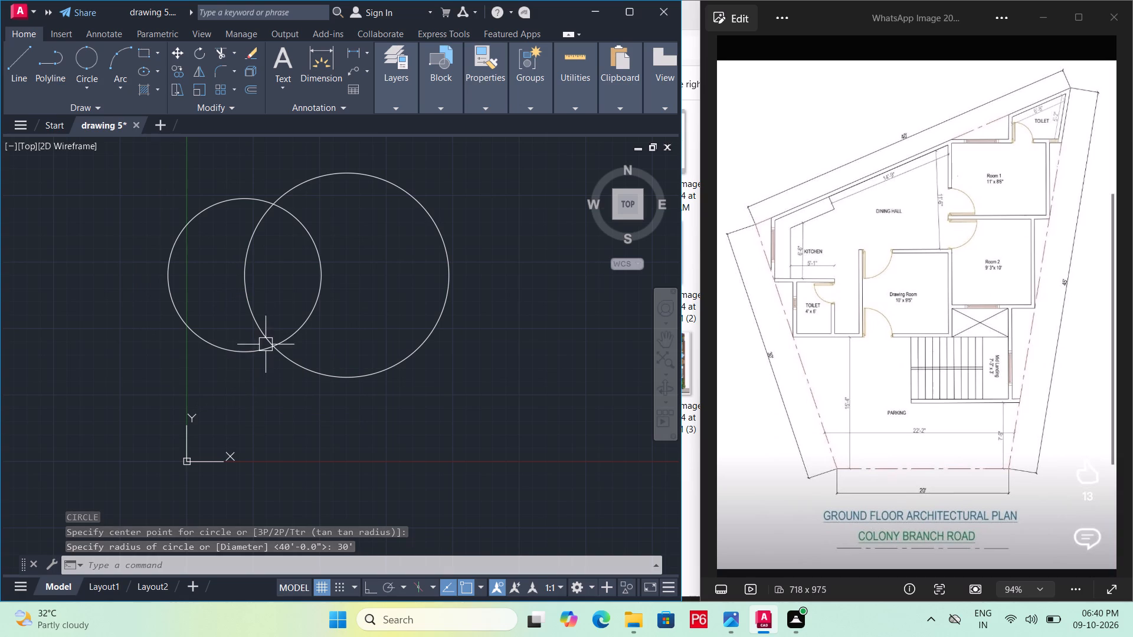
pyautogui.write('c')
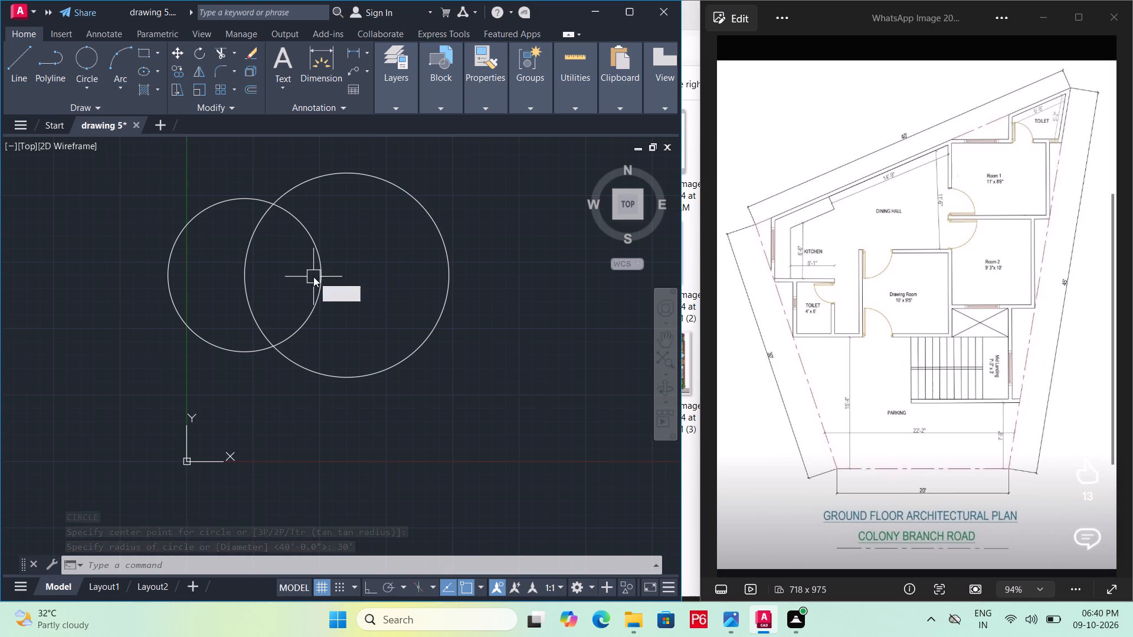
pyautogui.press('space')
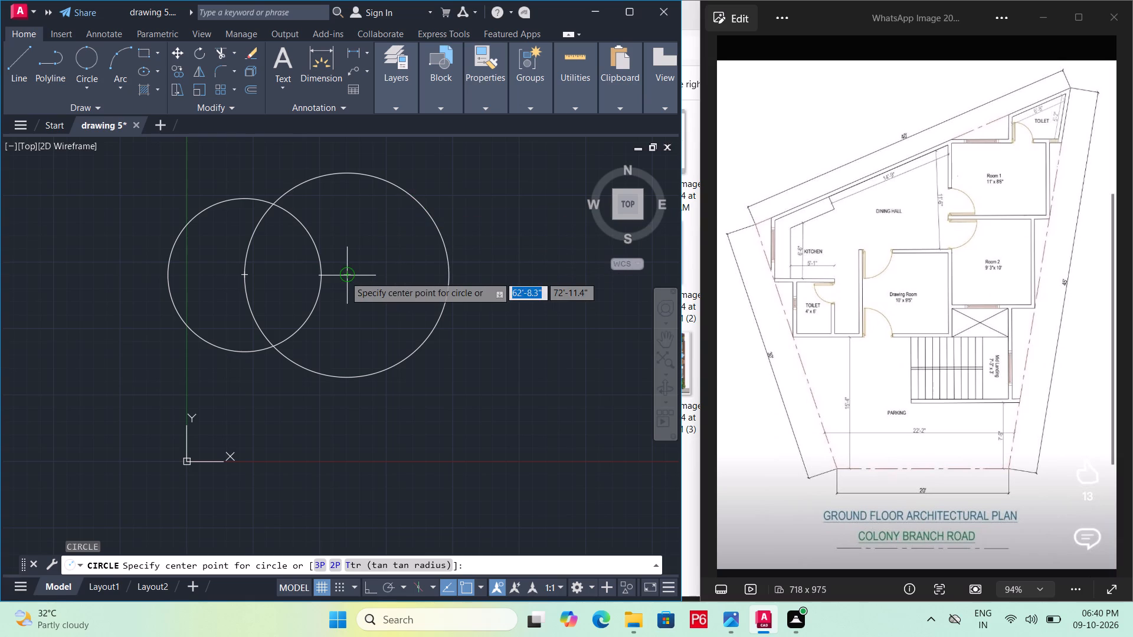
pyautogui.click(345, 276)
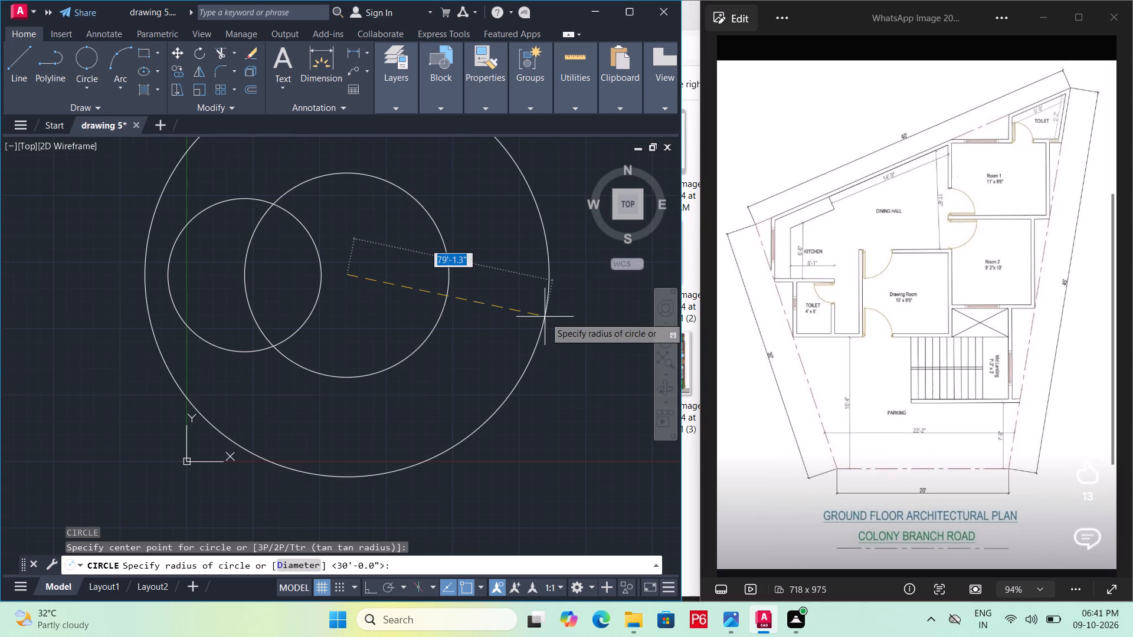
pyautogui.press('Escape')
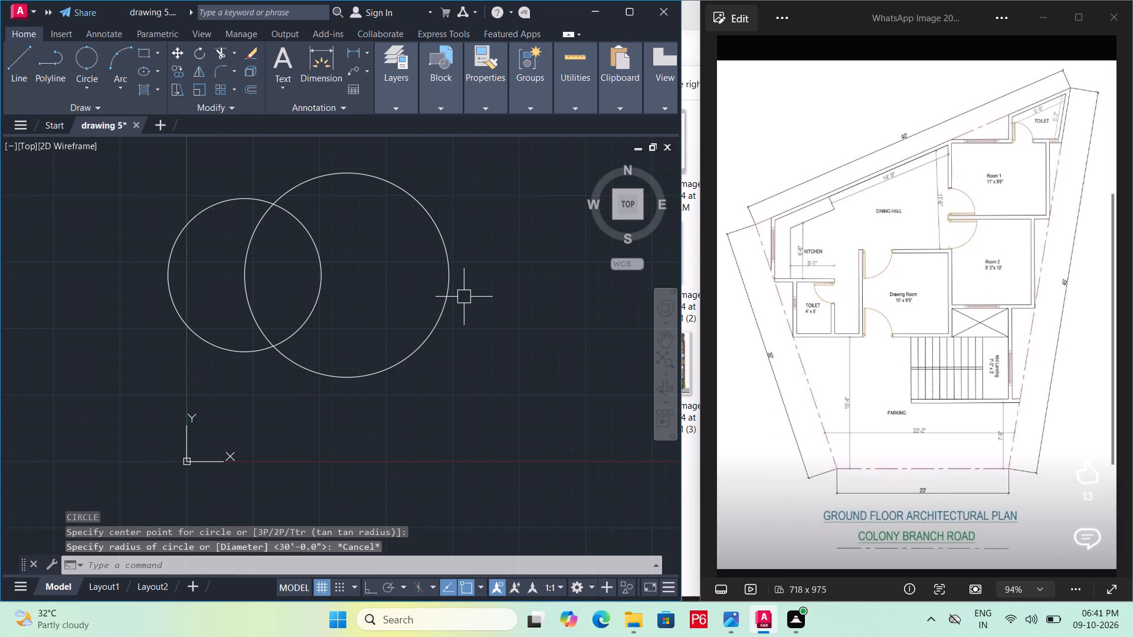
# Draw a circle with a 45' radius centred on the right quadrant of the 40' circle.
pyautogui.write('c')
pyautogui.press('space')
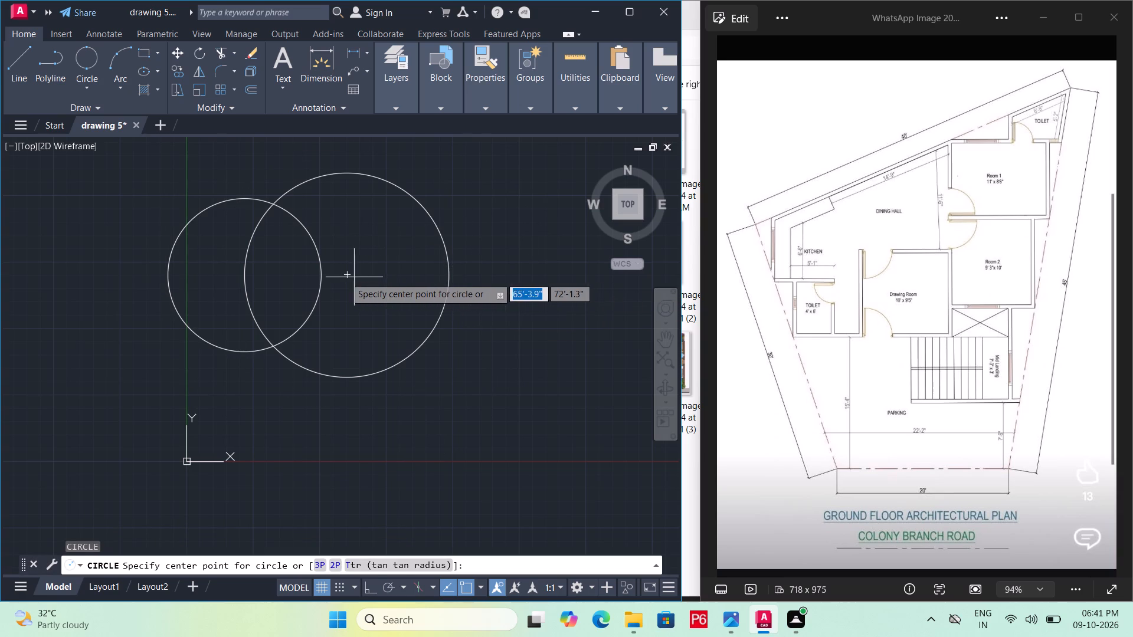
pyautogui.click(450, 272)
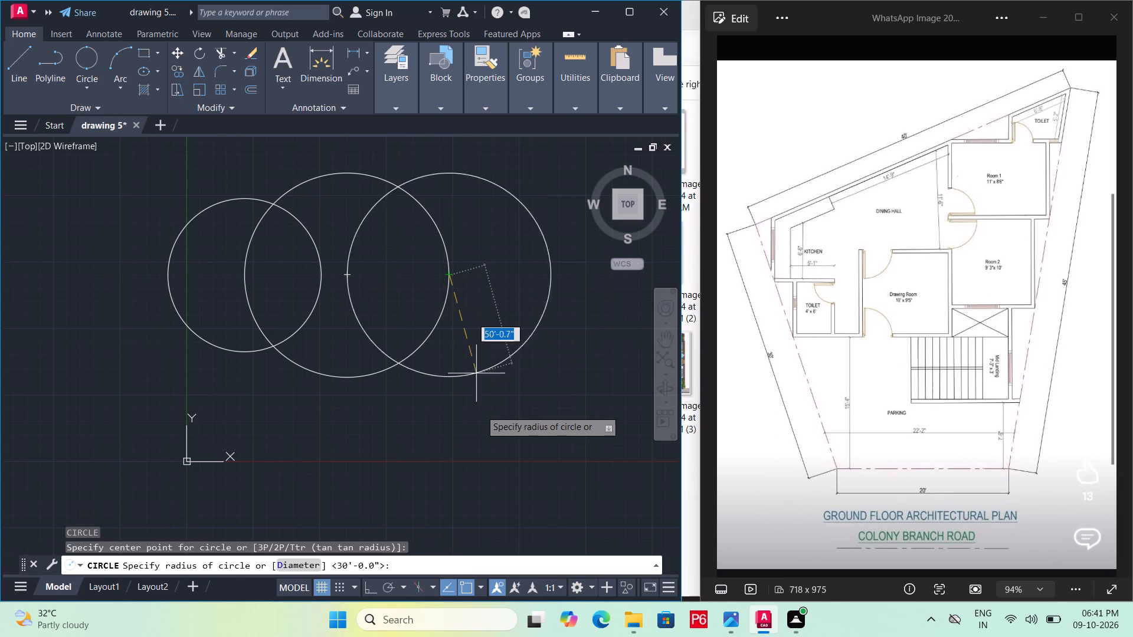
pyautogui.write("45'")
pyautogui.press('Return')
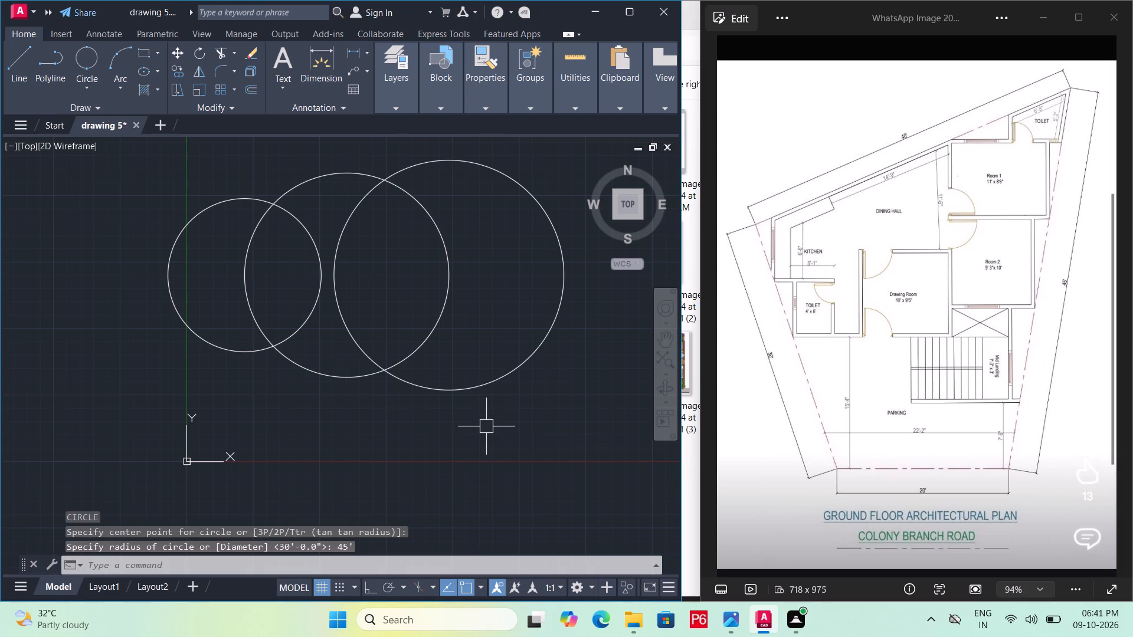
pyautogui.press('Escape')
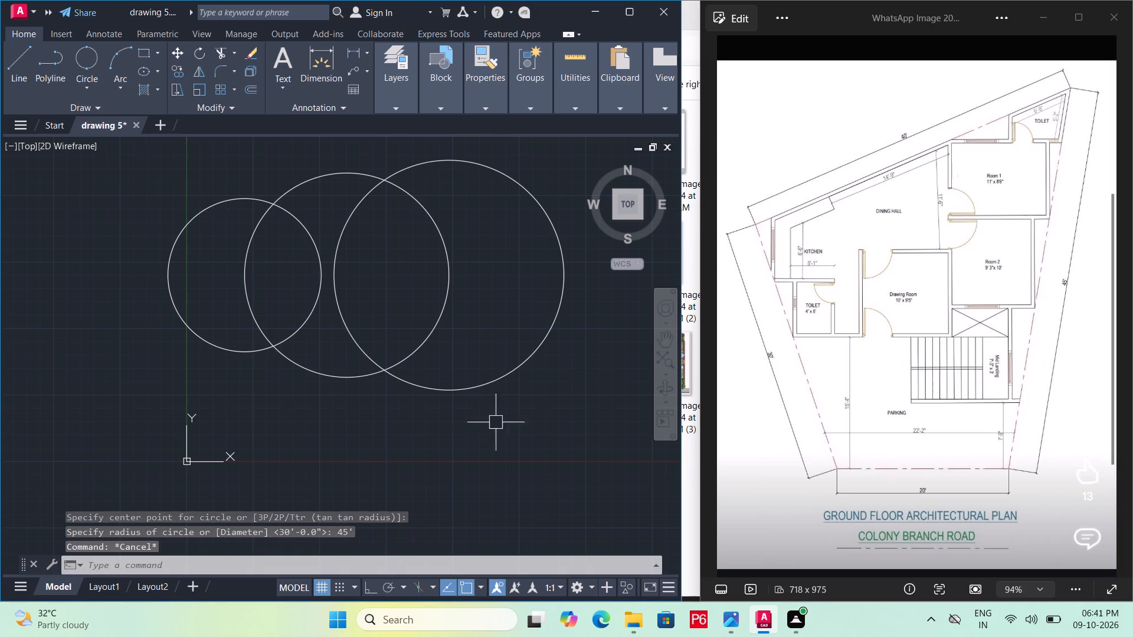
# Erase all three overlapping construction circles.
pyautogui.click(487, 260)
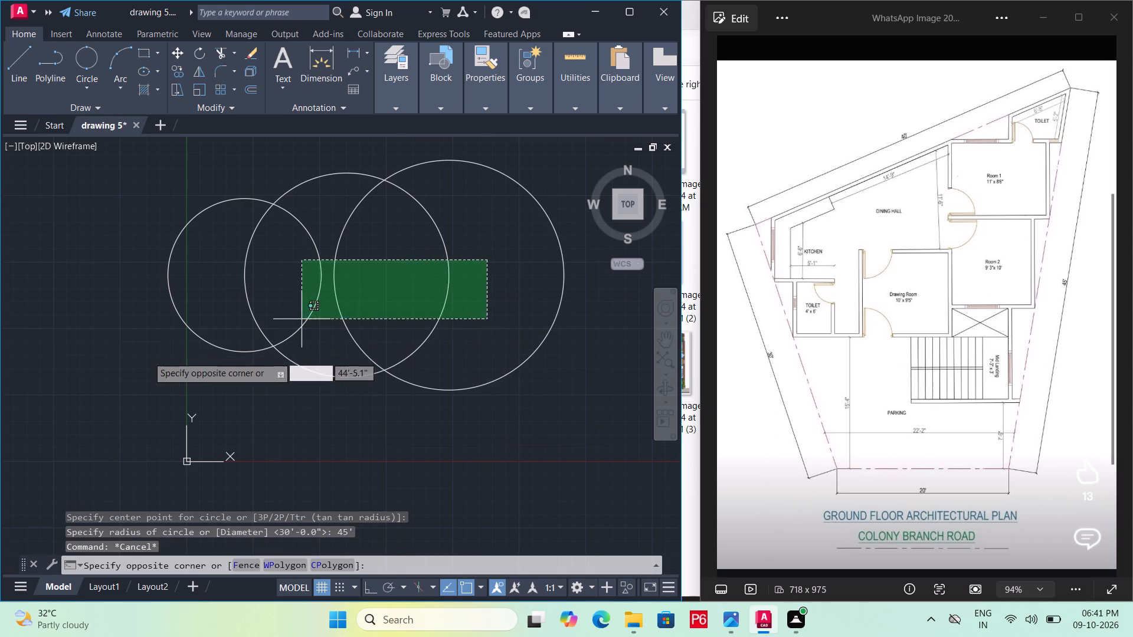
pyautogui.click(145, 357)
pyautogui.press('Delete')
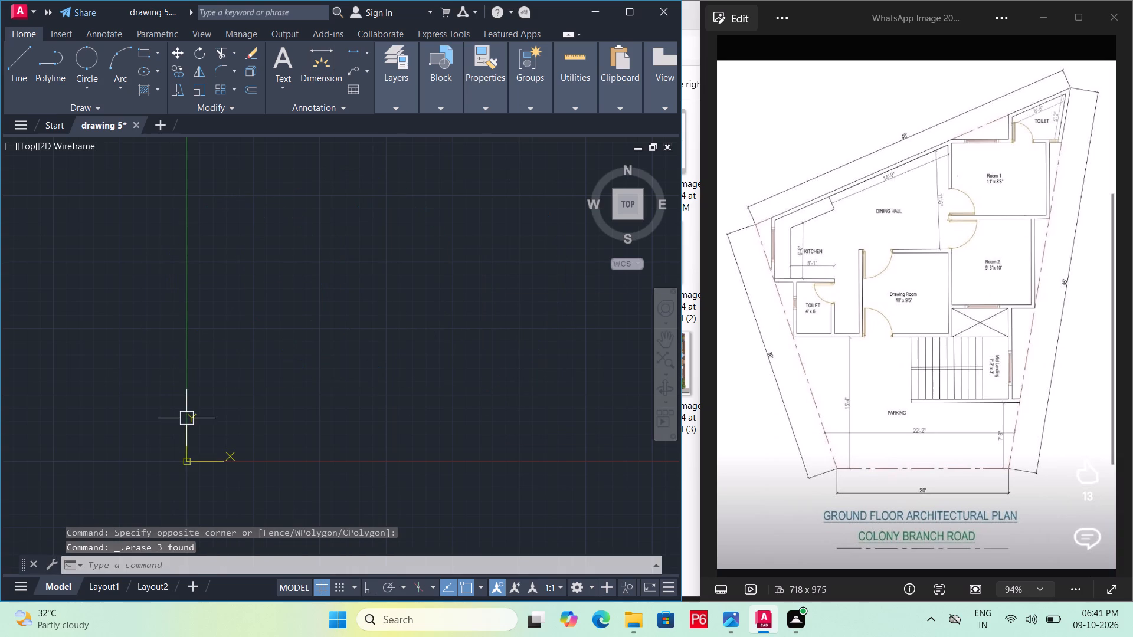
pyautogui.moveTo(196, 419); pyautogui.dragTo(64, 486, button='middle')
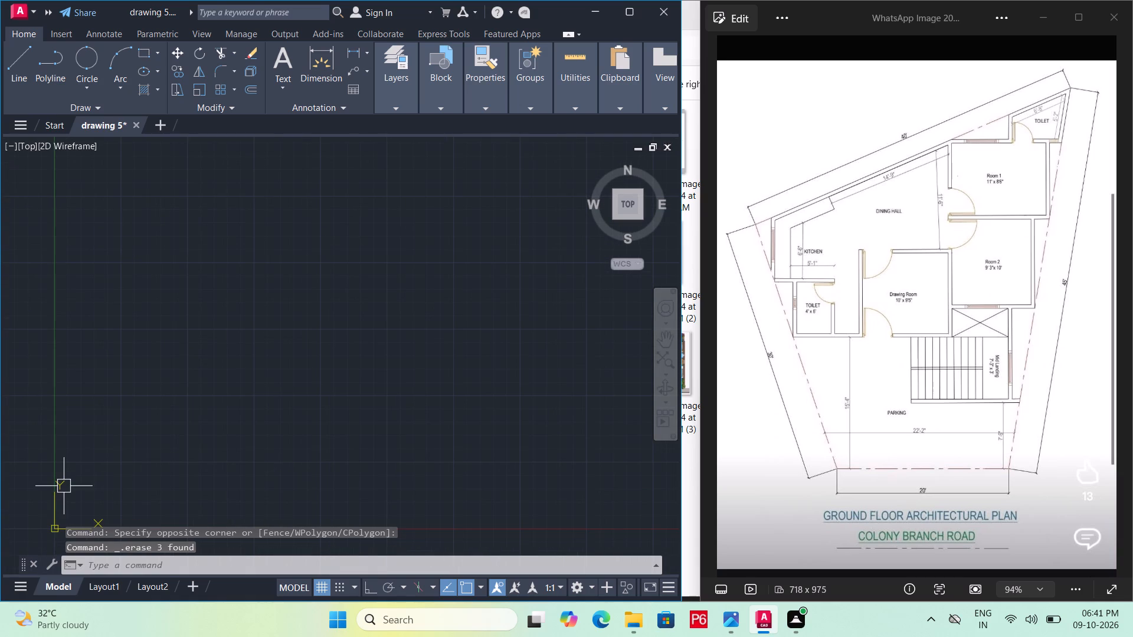
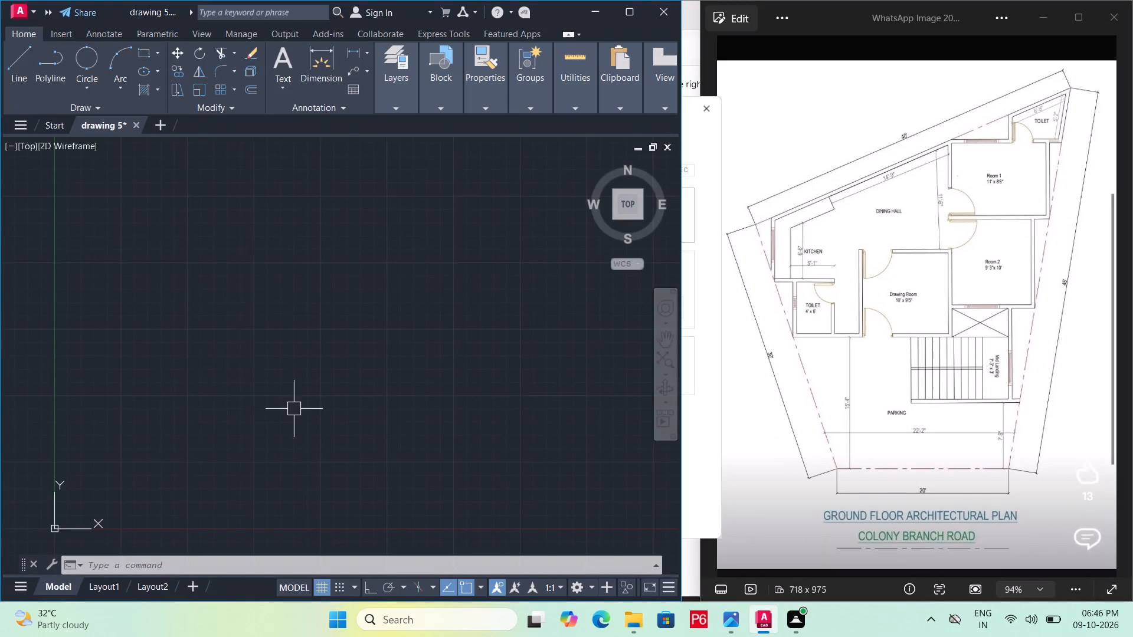
# Draw a horizontal 20' line with Ortho on, in the empty area above and to the right of the origin.
pyautogui.moveTo(290, 423); pyautogui.dragTo(207, 423, button='middle')
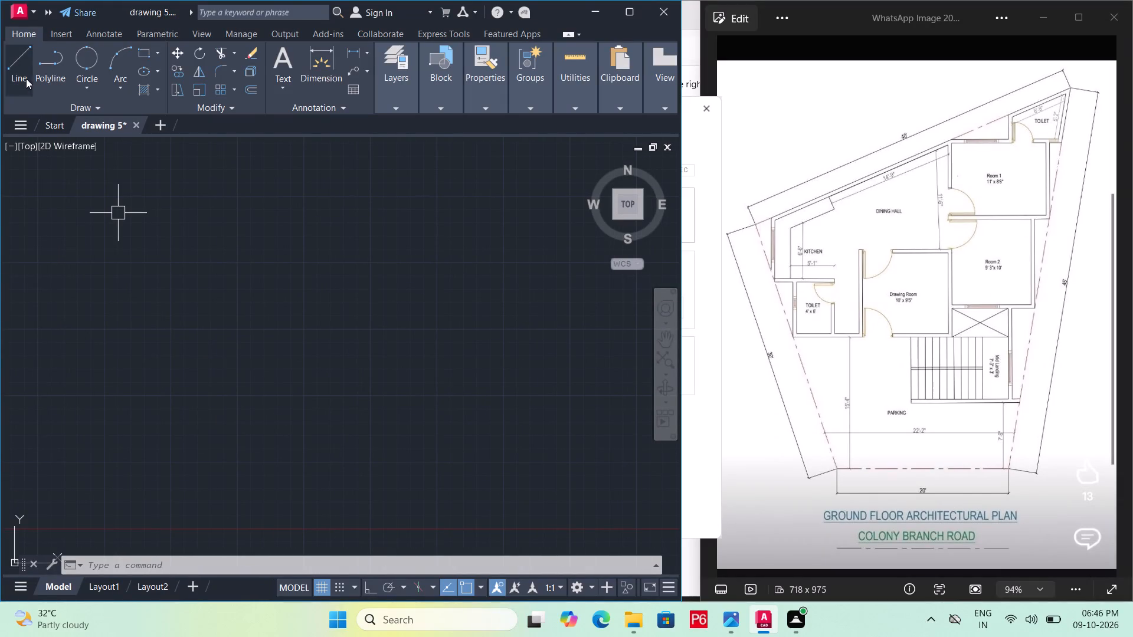
pyautogui.click(24, 78)
pyautogui.click(217, 444)
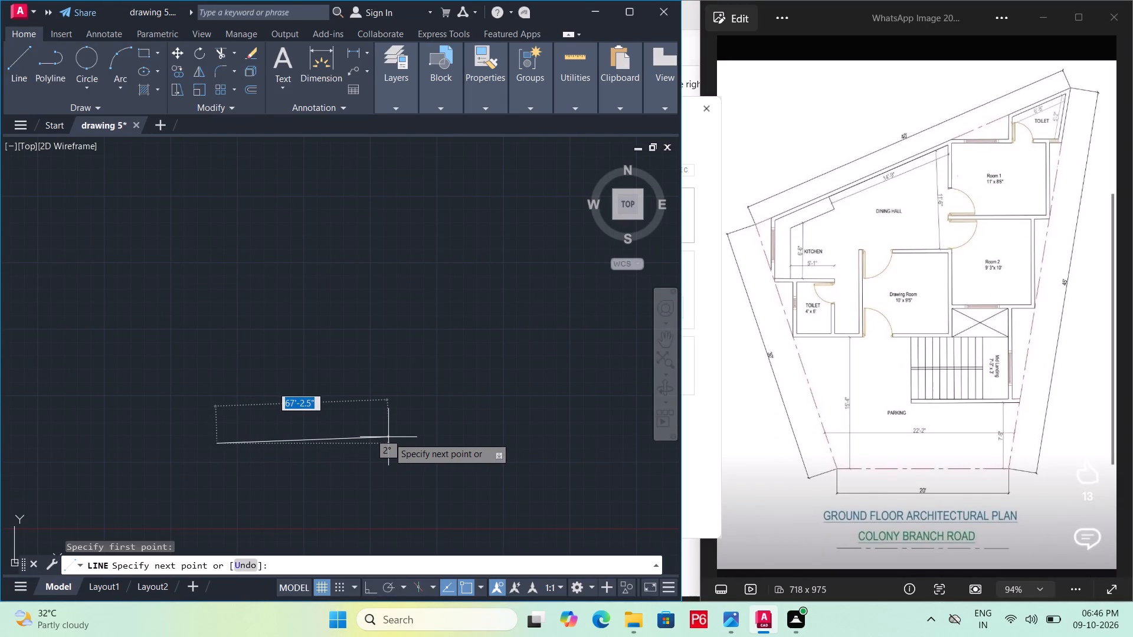
pyautogui.press('F8')
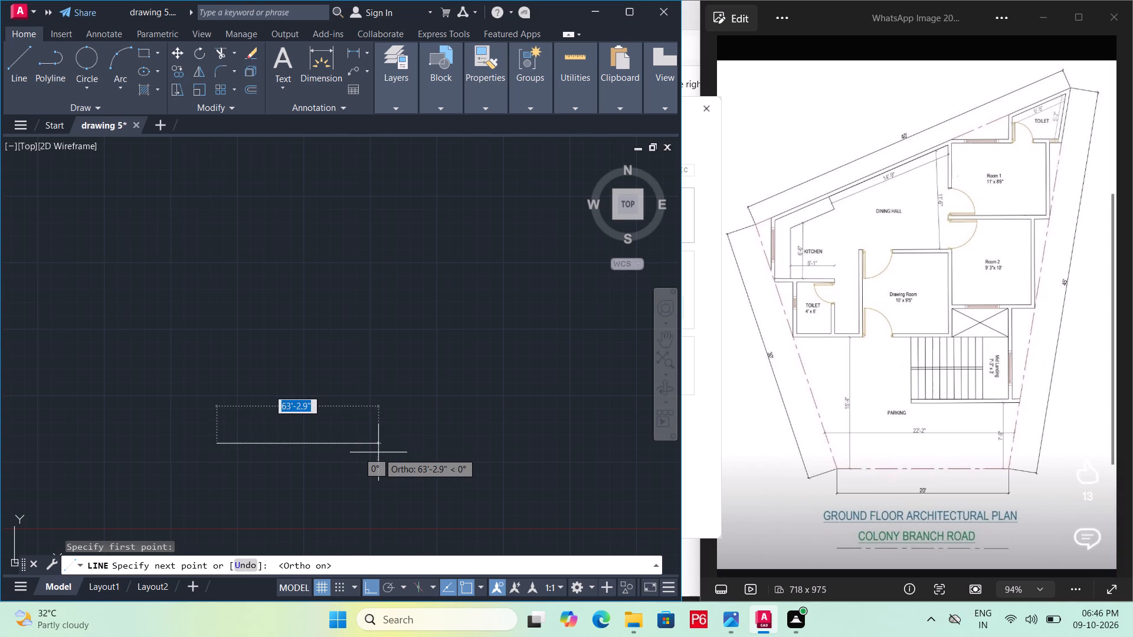
pyautogui.write("20'")
pyautogui.press('Return')
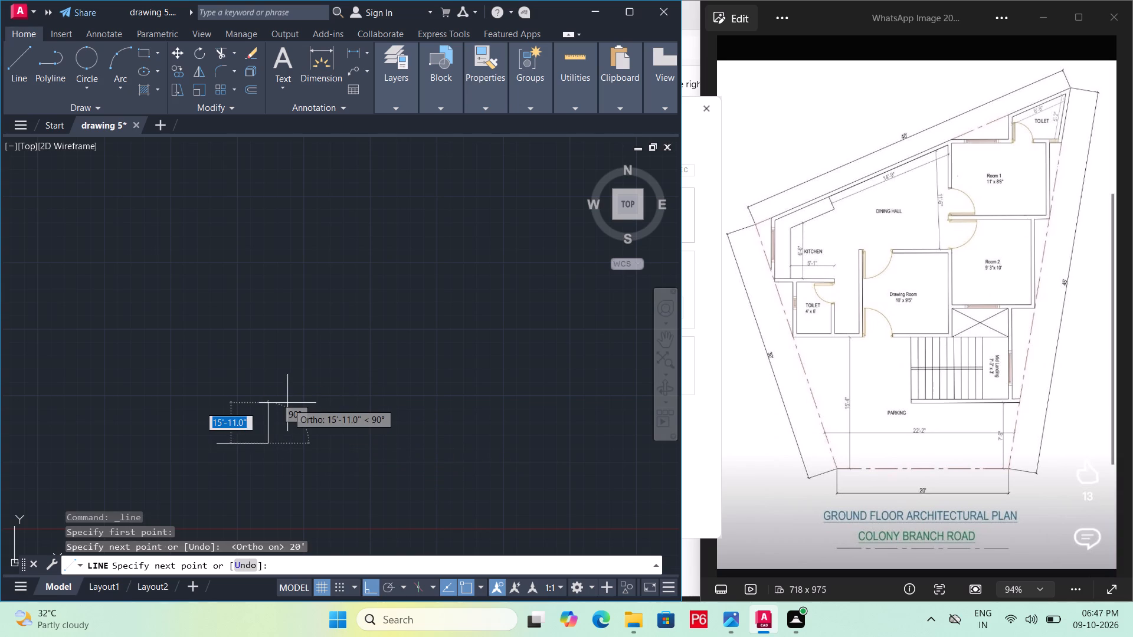
pyautogui.moveTo(287, 403); pyautogui.dragTo(315, 427, button='middle')
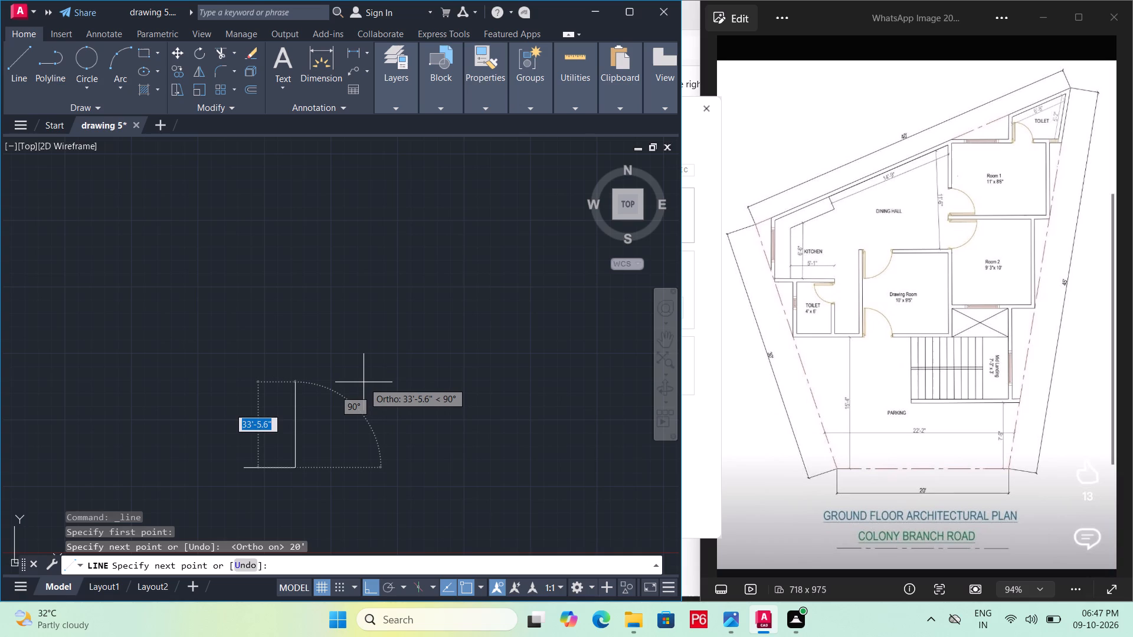
pyautogui.press('Escape')
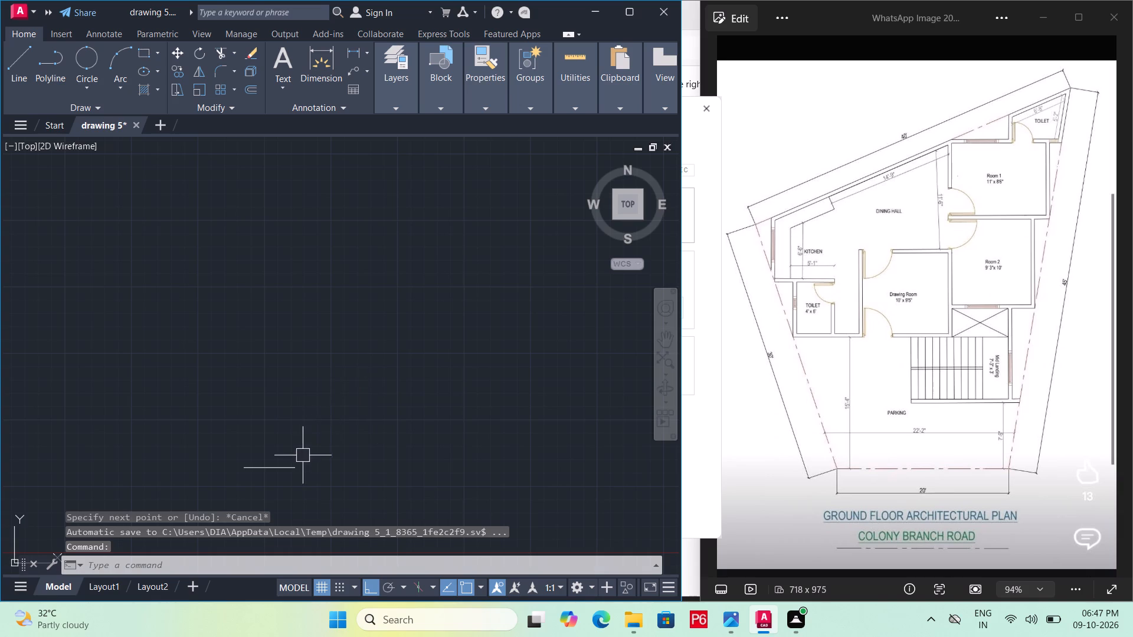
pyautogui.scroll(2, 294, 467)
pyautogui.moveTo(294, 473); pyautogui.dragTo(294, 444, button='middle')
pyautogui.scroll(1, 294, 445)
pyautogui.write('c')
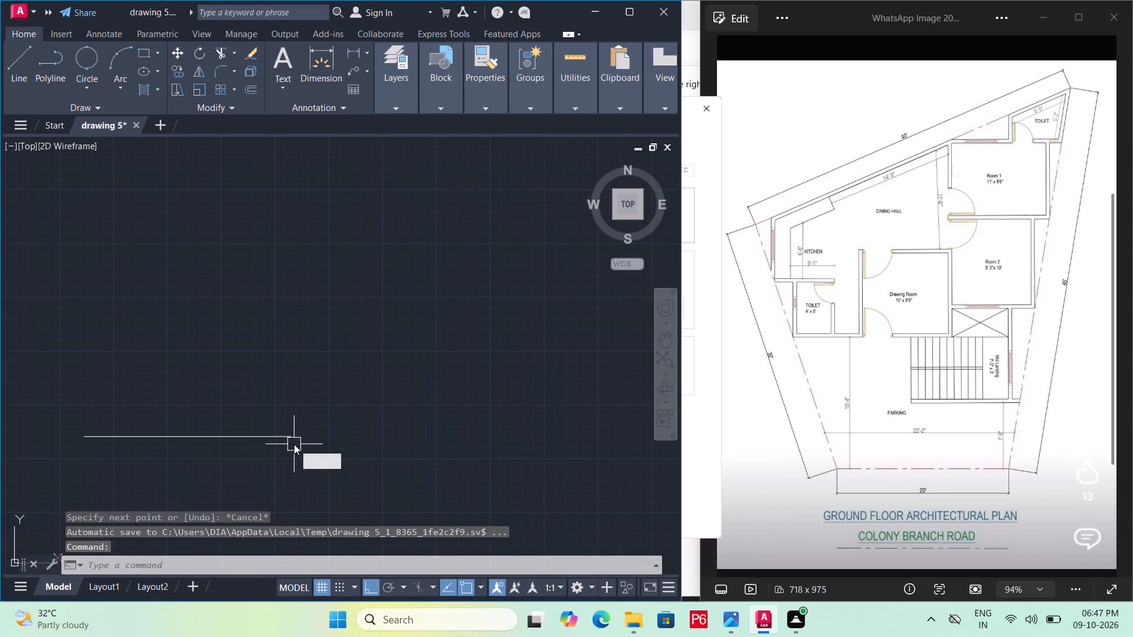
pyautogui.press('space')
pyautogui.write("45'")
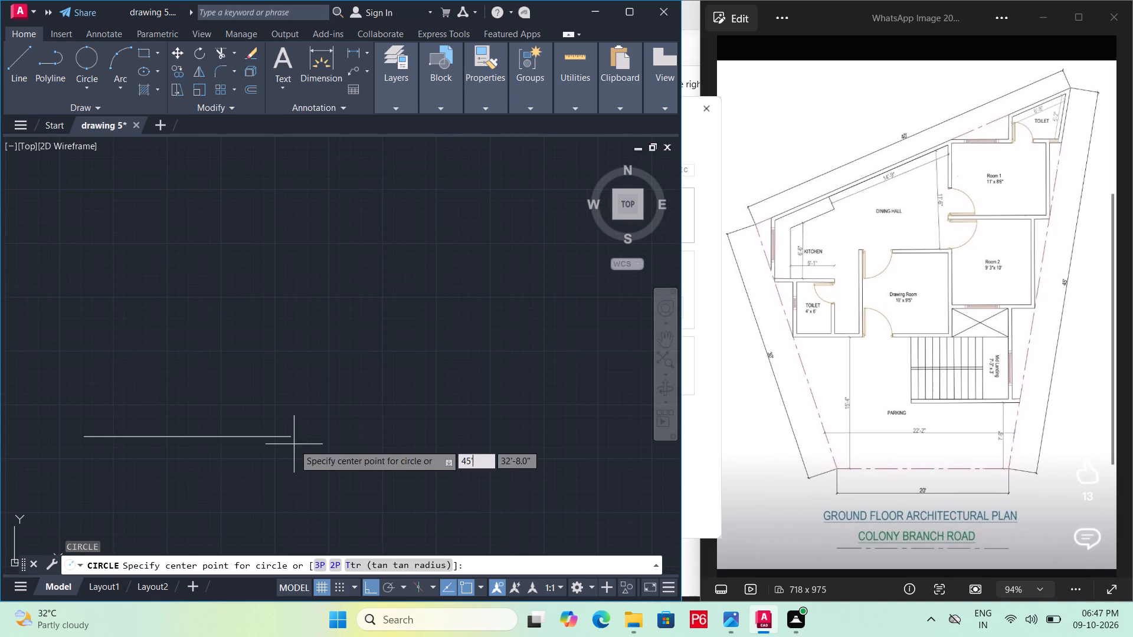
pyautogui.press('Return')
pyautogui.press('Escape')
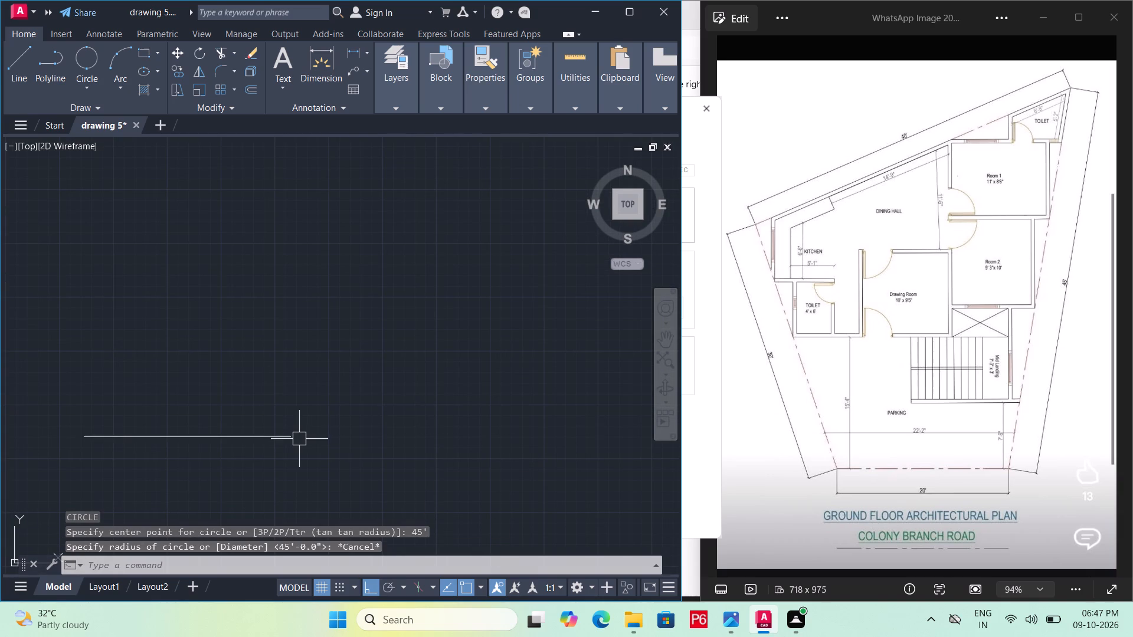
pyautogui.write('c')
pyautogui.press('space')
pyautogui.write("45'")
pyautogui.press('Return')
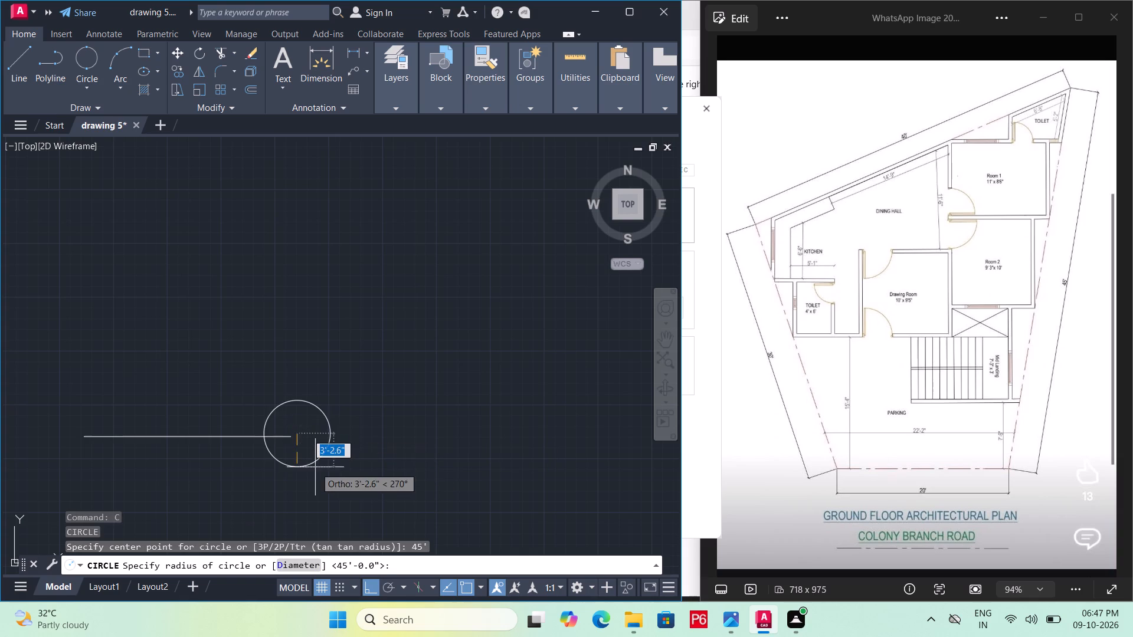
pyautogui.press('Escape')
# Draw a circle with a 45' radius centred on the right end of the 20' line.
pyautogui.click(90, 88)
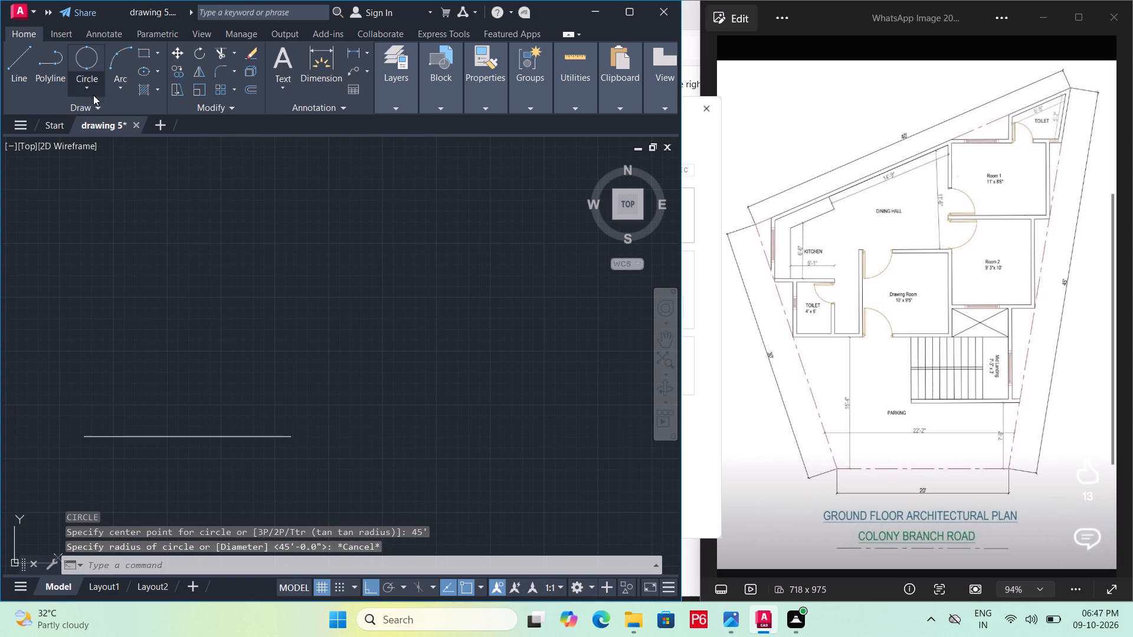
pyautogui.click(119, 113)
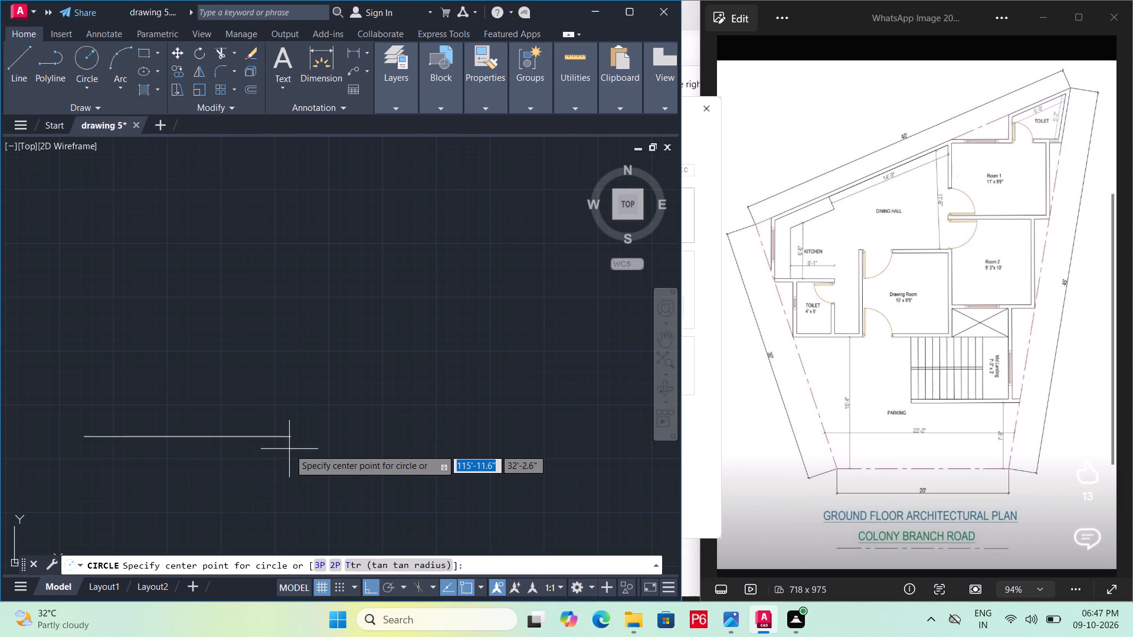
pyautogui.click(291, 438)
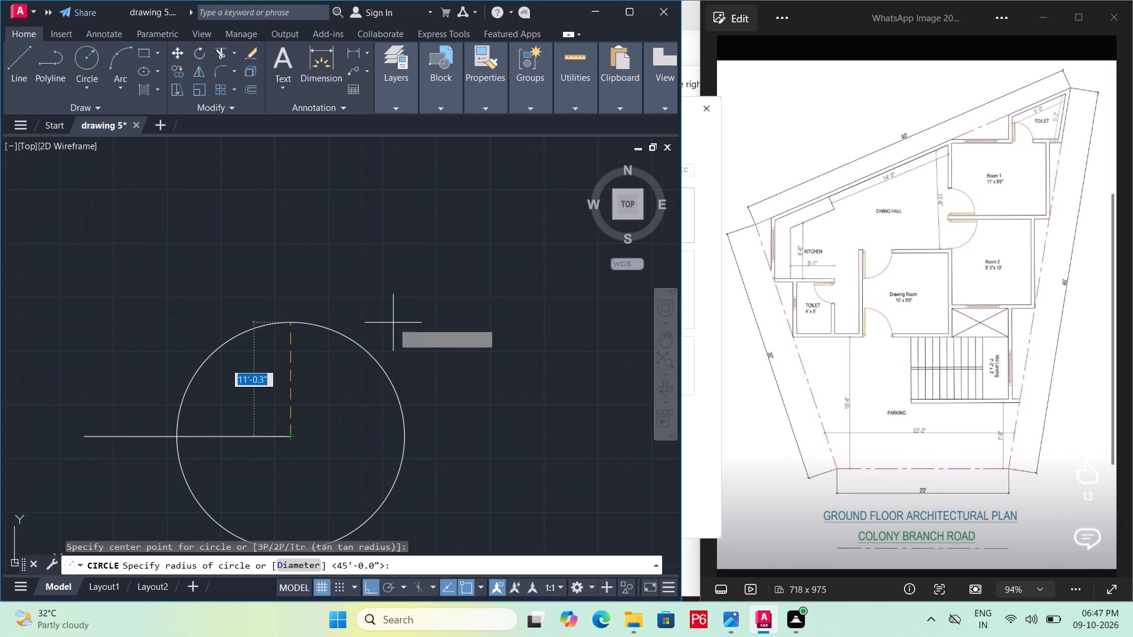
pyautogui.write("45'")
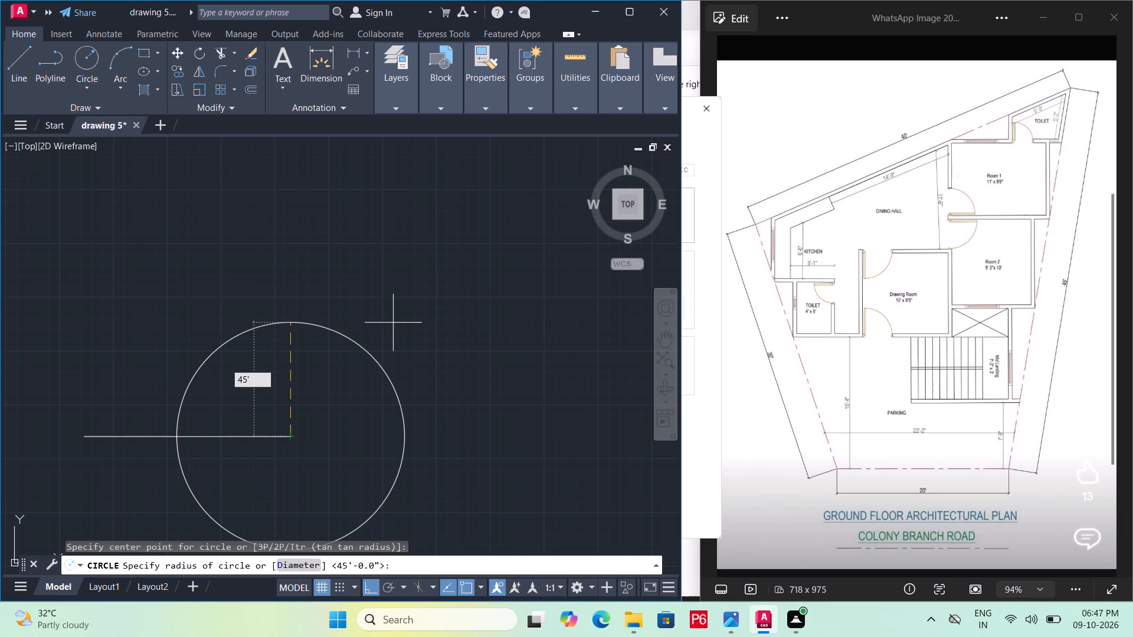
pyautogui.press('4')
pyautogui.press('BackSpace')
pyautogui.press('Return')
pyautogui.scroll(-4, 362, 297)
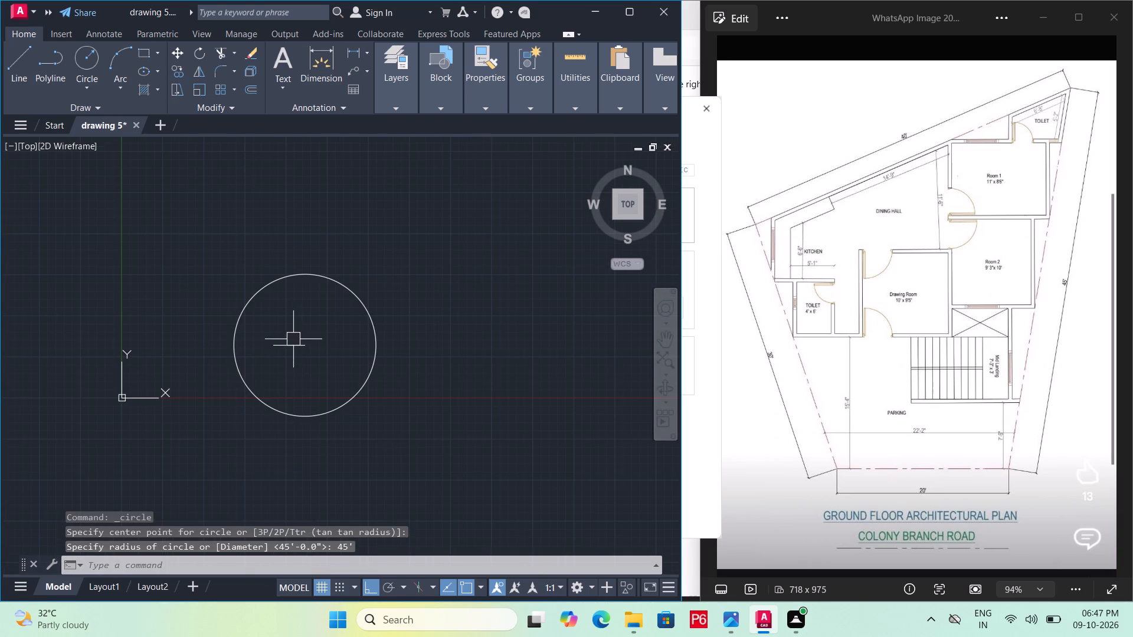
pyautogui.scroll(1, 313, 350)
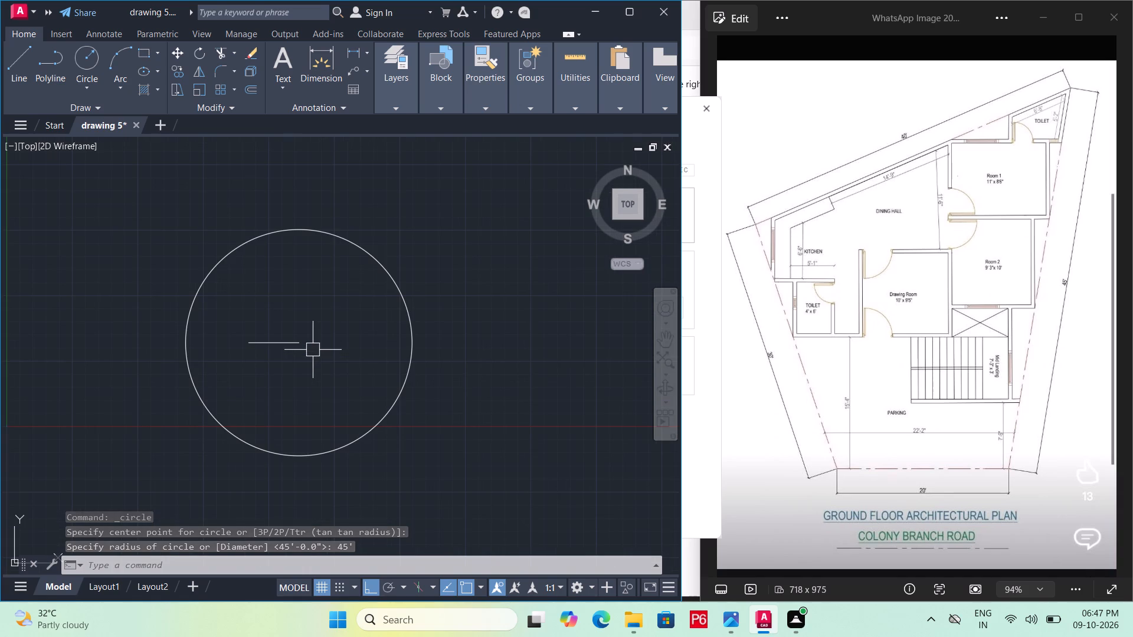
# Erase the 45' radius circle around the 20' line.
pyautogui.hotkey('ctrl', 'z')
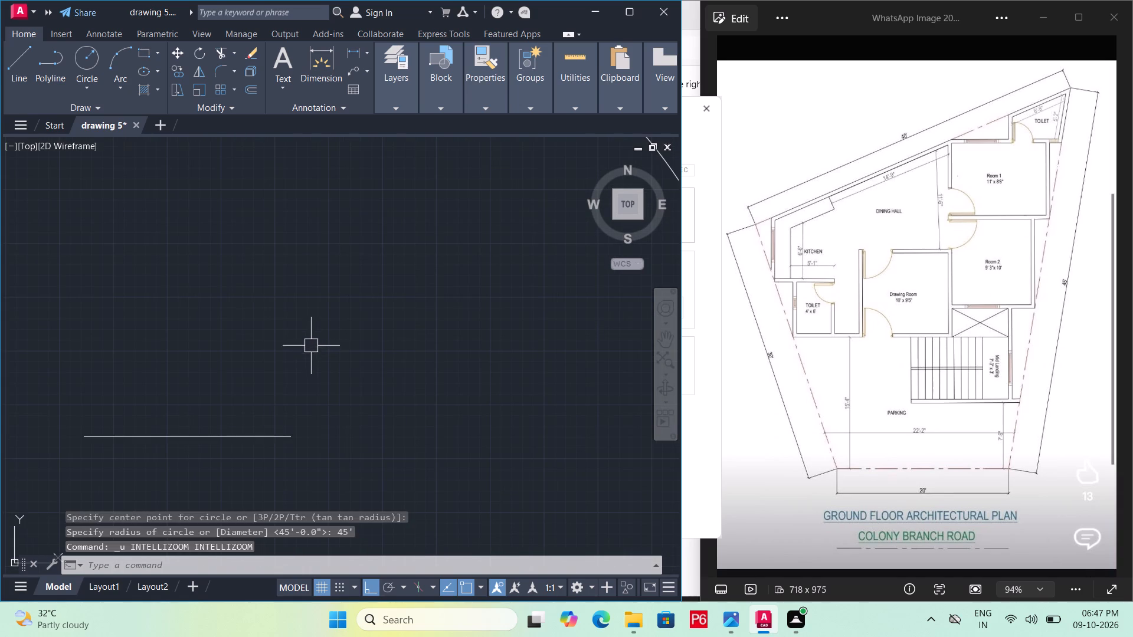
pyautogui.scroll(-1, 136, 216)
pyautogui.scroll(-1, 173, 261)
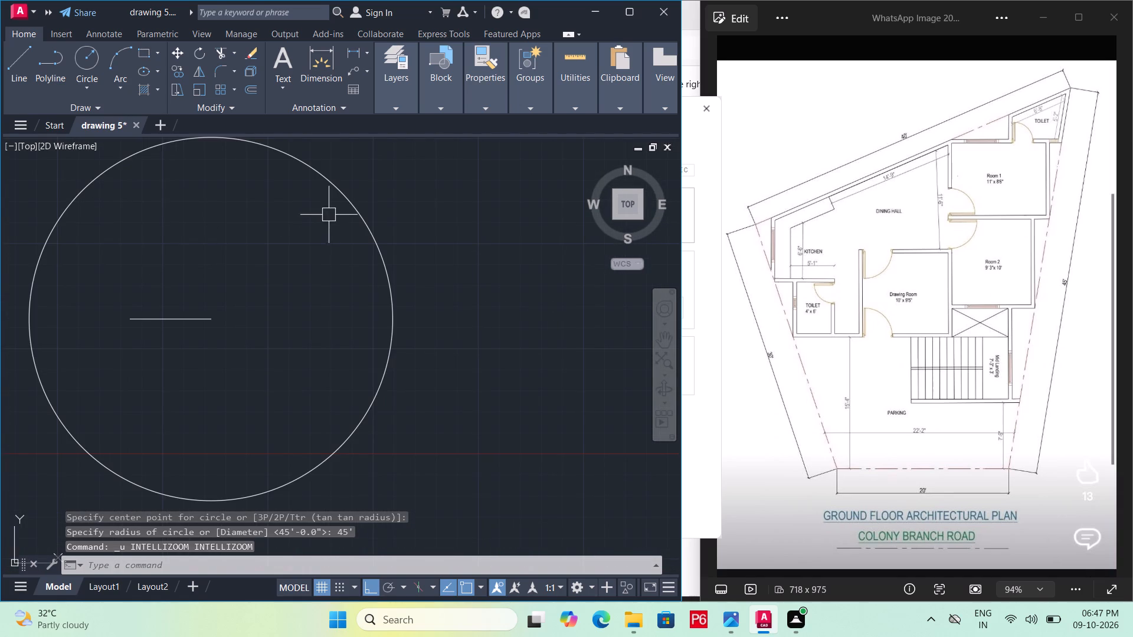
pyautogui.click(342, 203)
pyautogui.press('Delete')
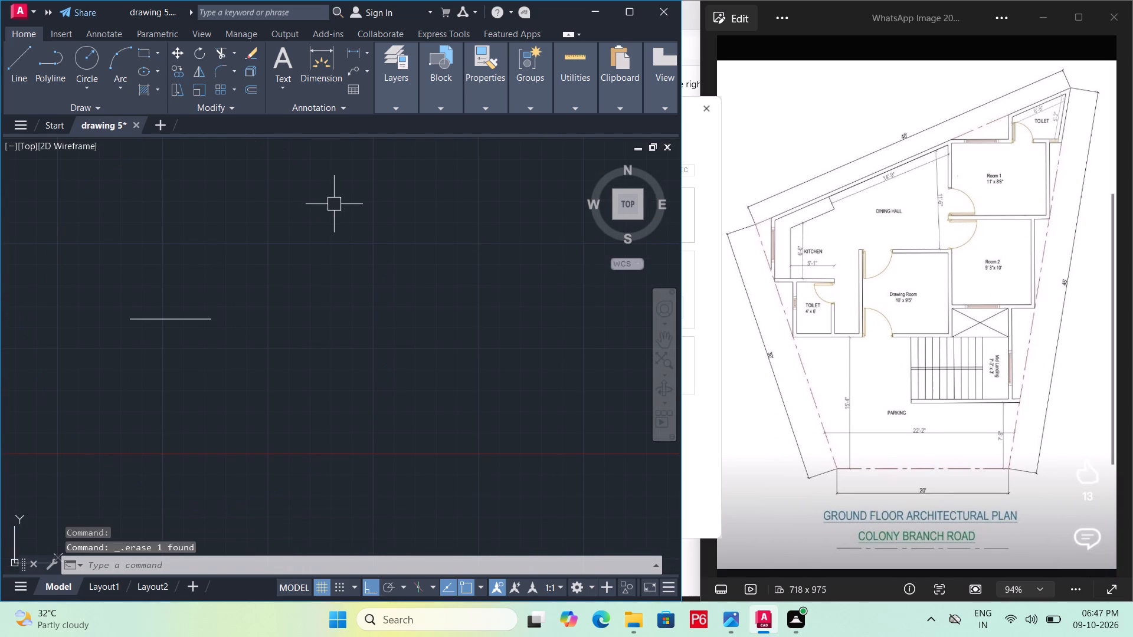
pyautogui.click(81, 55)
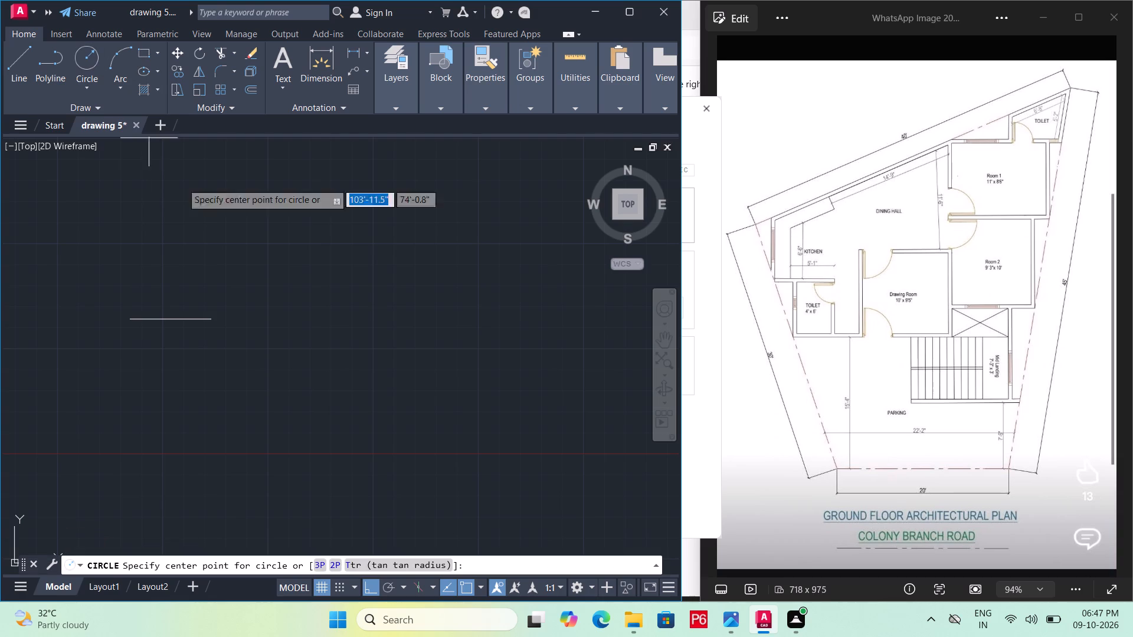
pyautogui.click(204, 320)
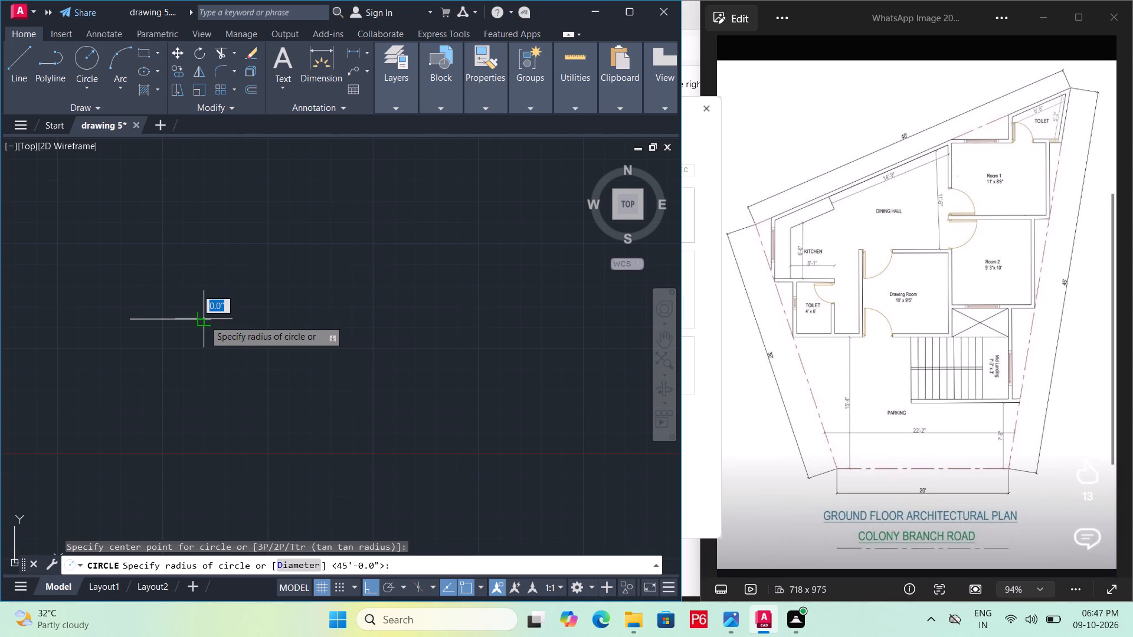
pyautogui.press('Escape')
# Draw a circle with a 45' radius centred on the right endpoint of the 20' line.
pyautogui.scroll(2, 246, 291)
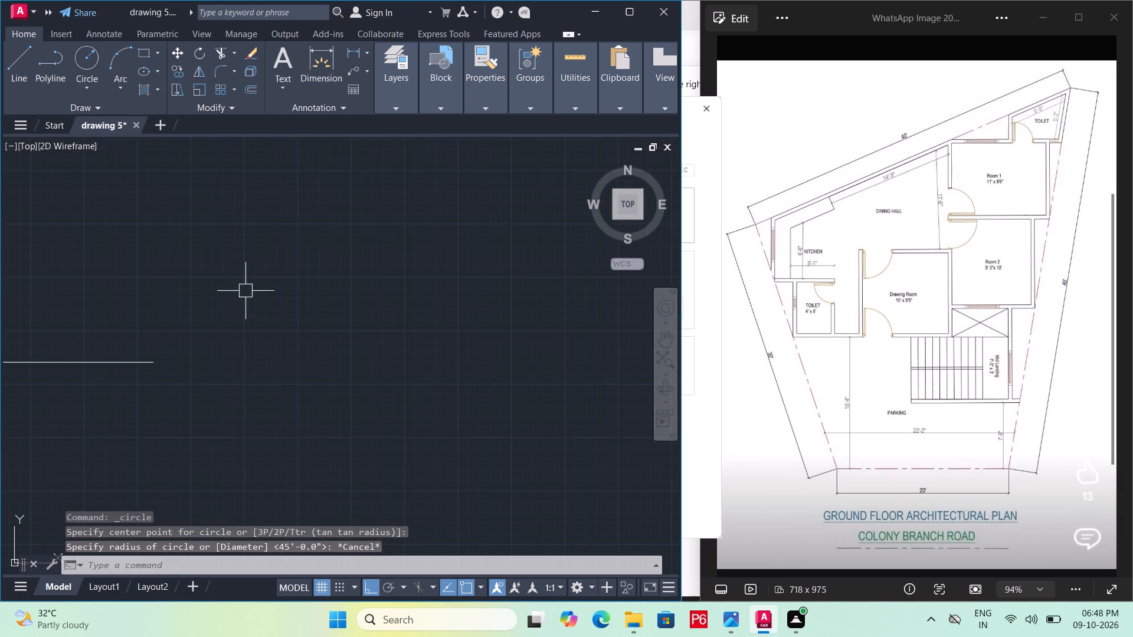
pyautogui.press('c')
pyautogui.press('space')
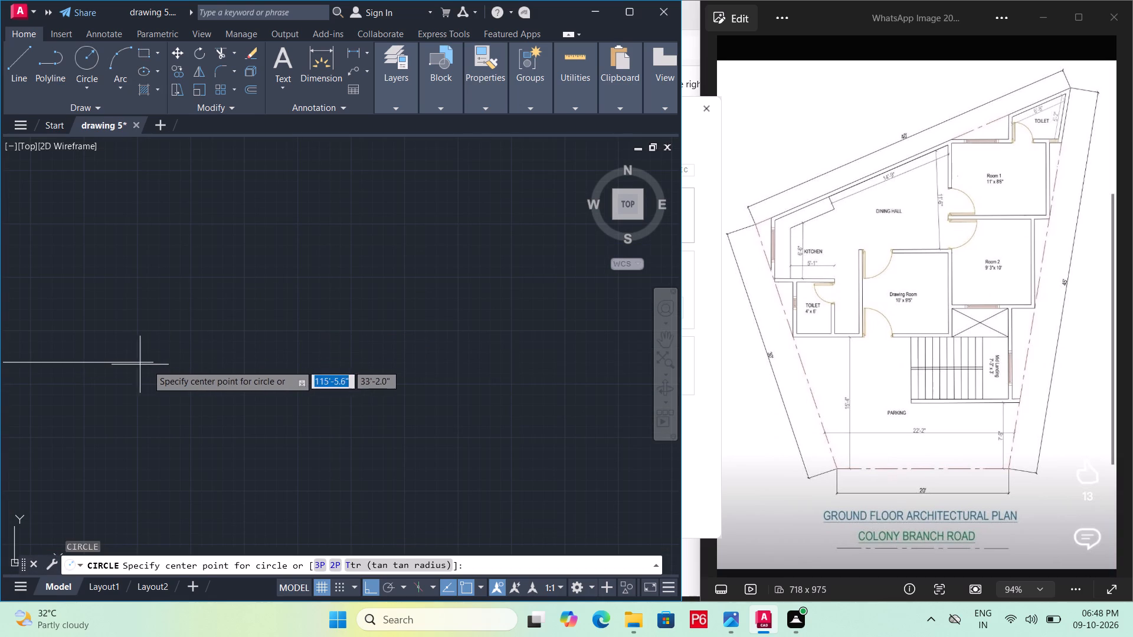
pyautogui.click(156, 360)
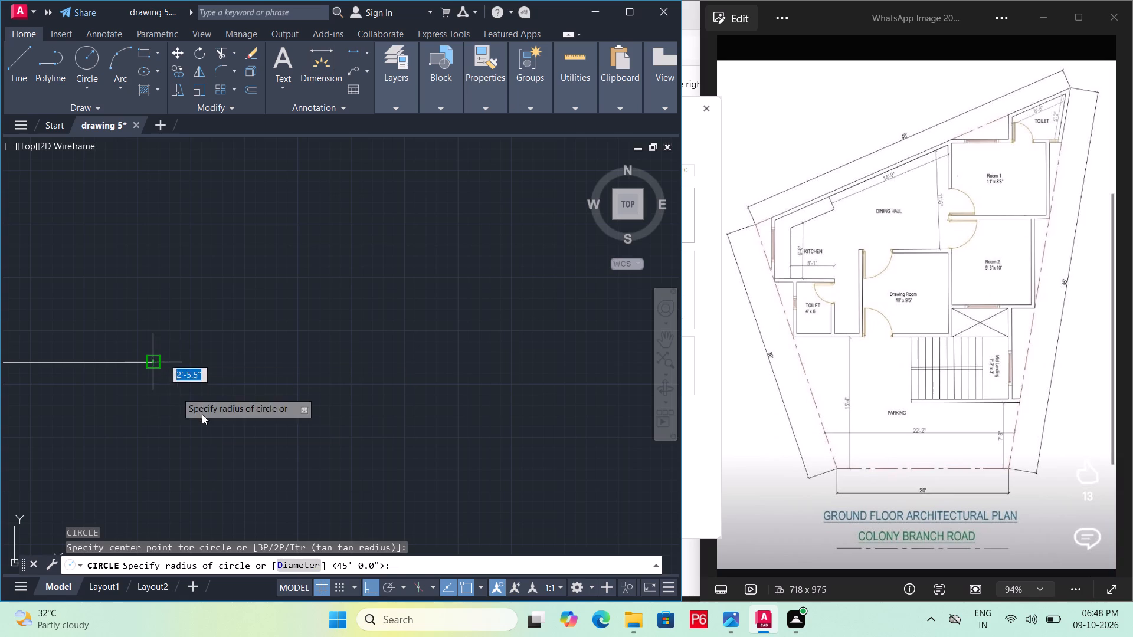
pyautogui.write("45'")
pyautogui.press('Return')
pyautogui.scroll(-3, 225, 454)
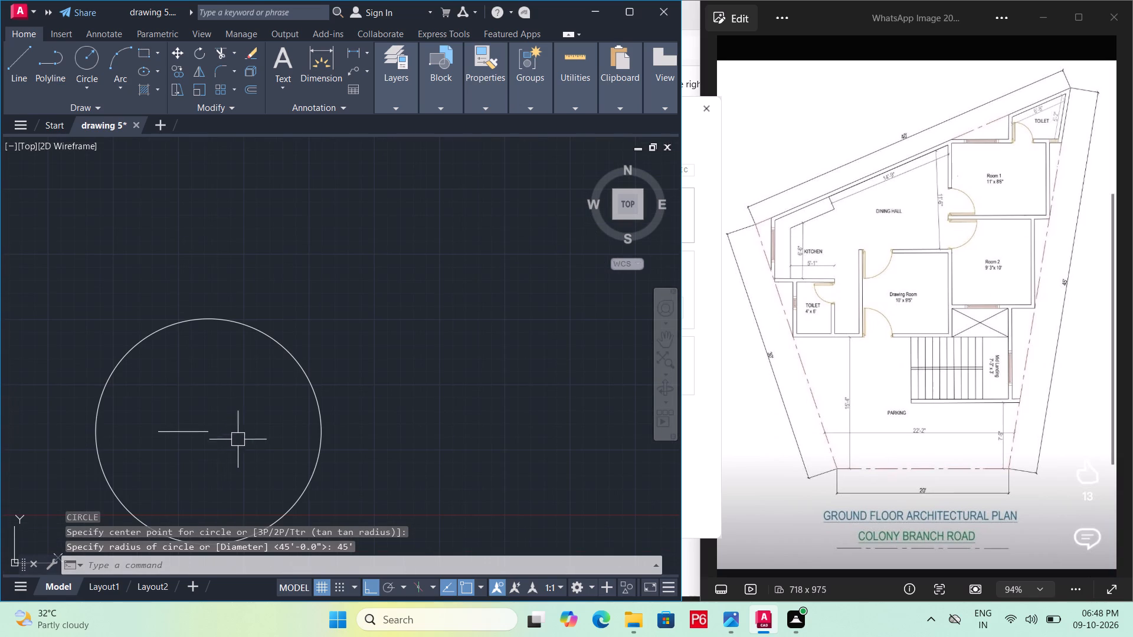
pyautogui.click(302, 367)
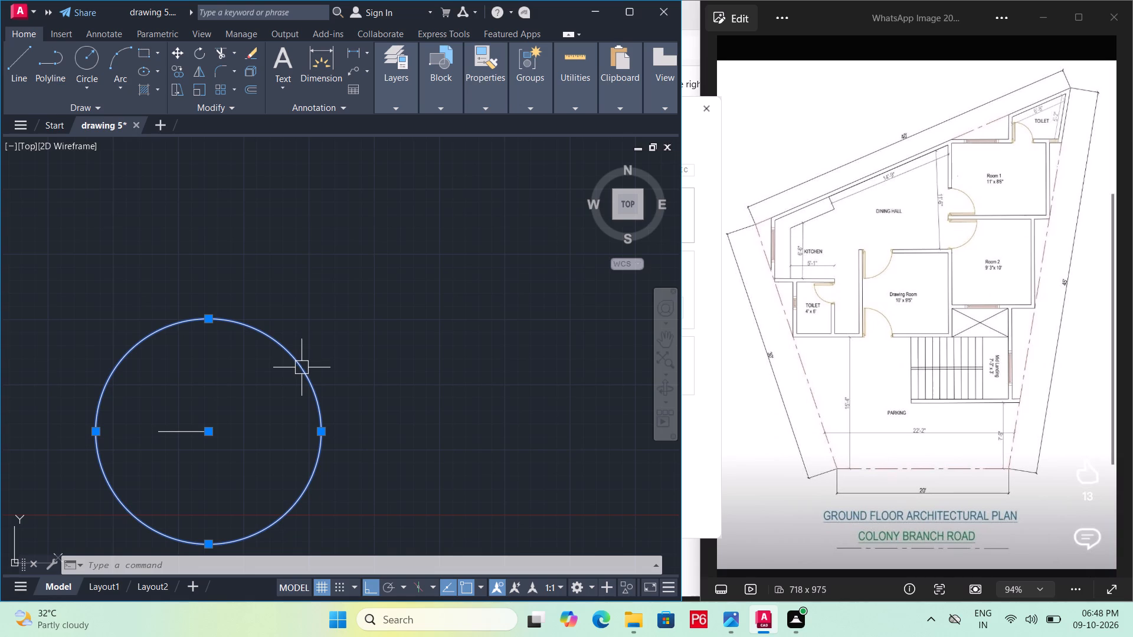
pyautogui.scroll(1, 116, 442)
pyautogui.press('Escape')
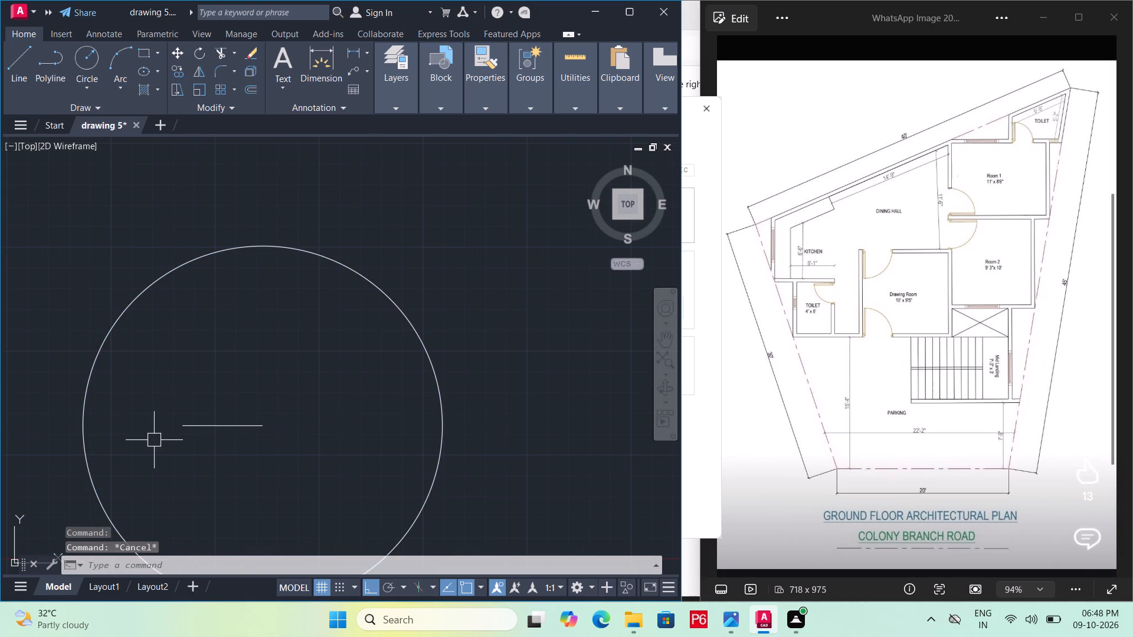
# Draw a circle with a 52'1" radius centred on the left endpoint of the 20' line.
pyautogui.write('c')
pyautogui.press('space')
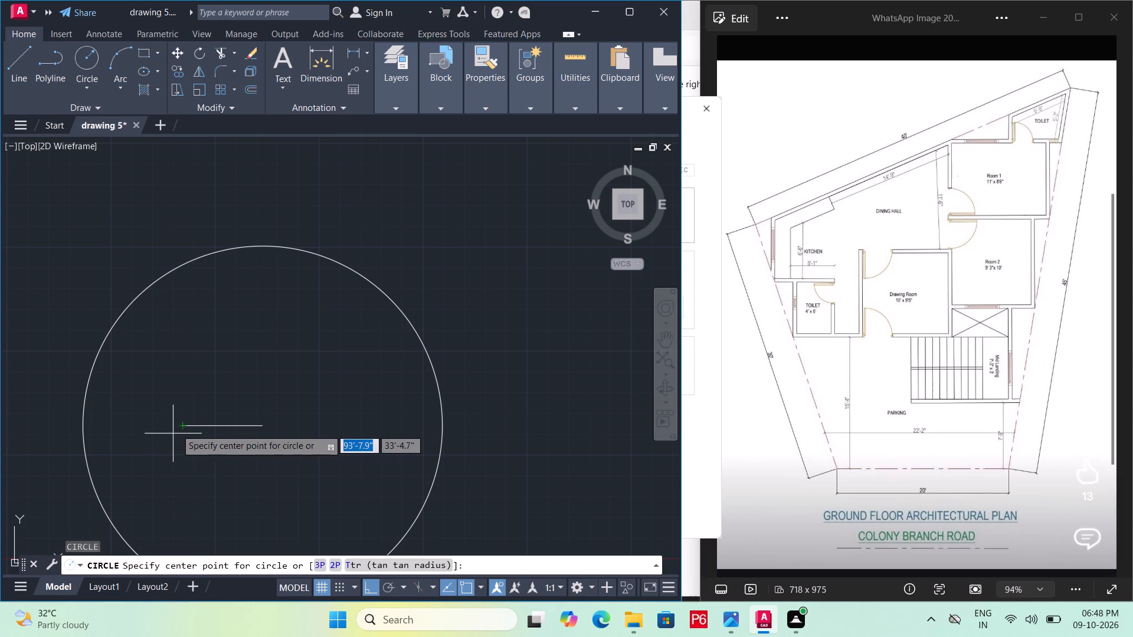
pyautogui.click(184, 425)
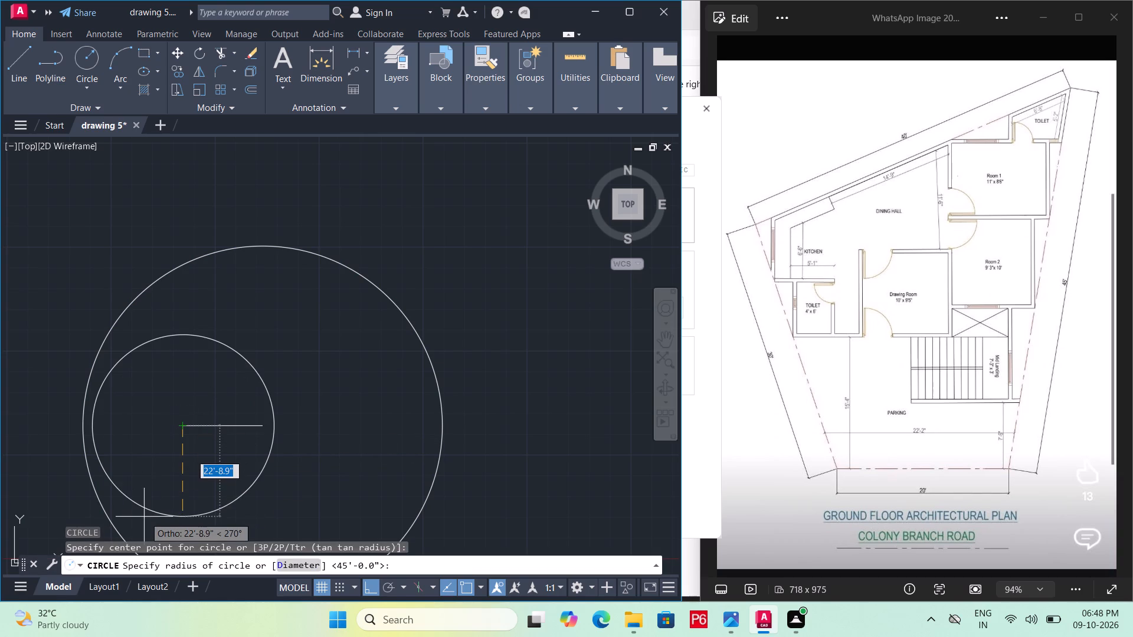
pyautogui.write('52')
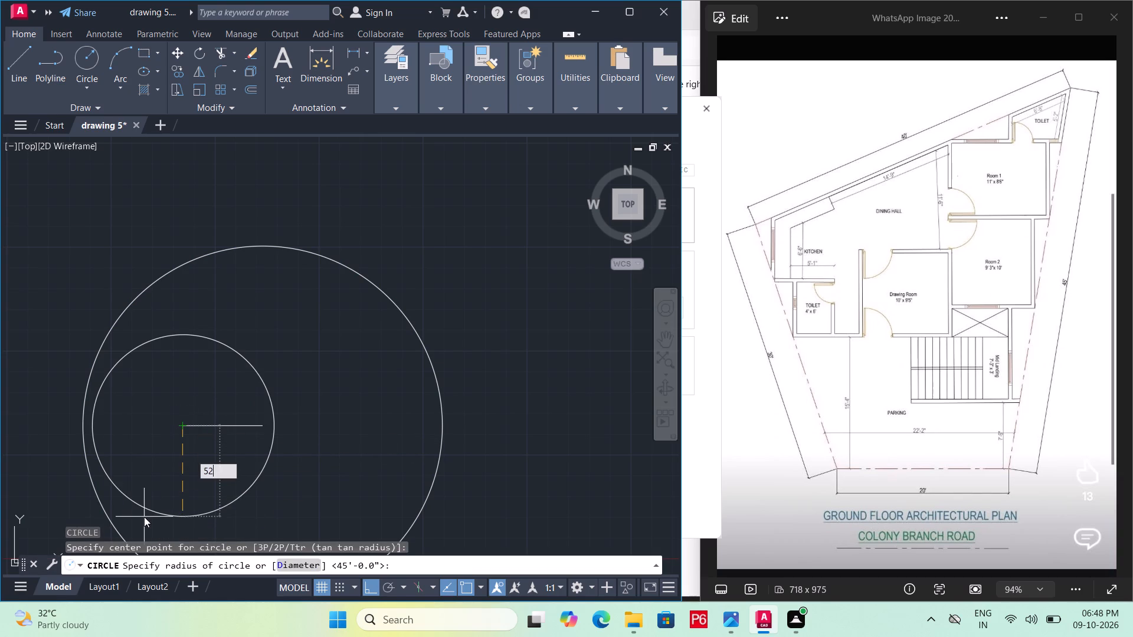
pyautogui.press("'")
pyautogui.write('1"')
pyautogui.press('Return')
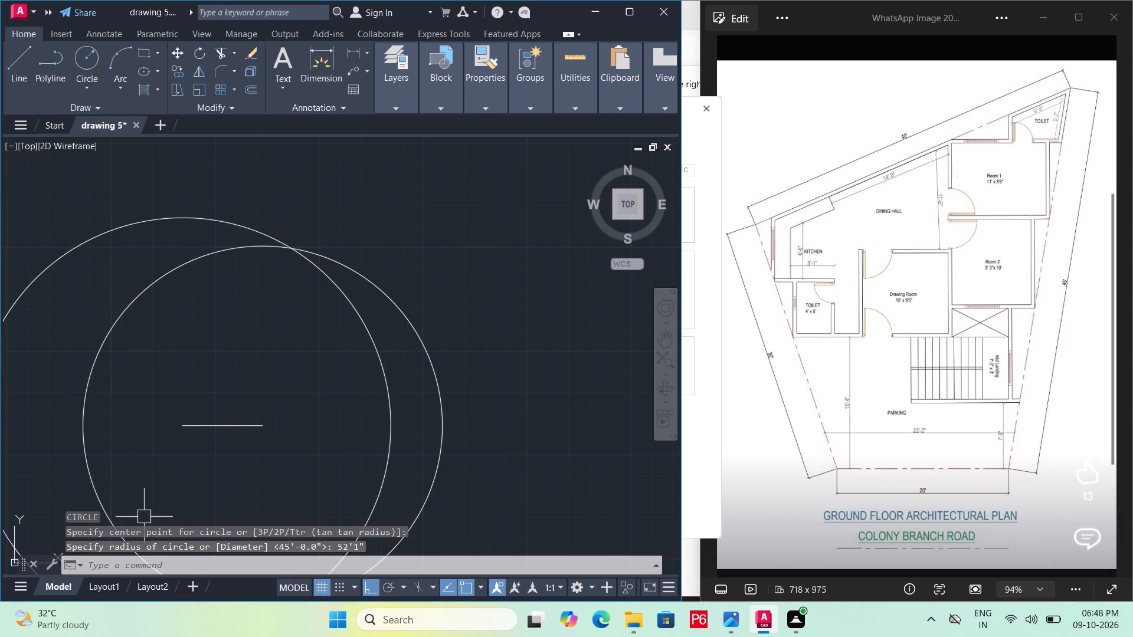
pyautogui.scroll(-1, 84, 434)
pyautogui.moveTo(115, 407); pyautogui.dragTo(231, 300, button='middle')
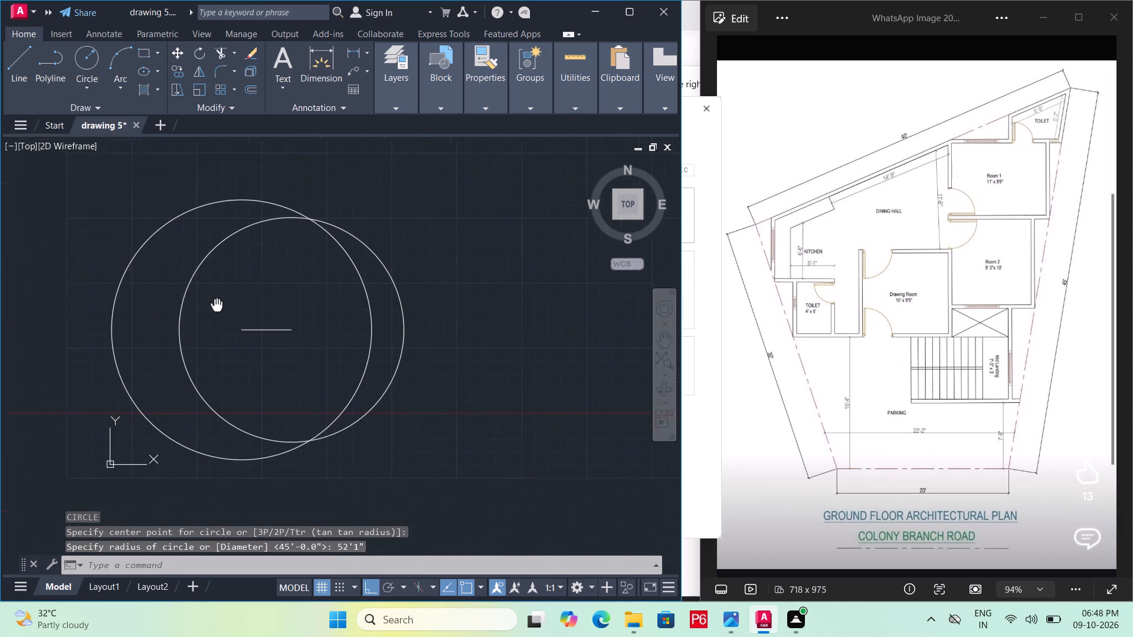
# With ortho off, draw a line from the 20' line's right endpoint to the upper intersection of the 45' and 52'1" circles.
pyautogui.moveTo(231, 300); pyautogui.dragTo(281, 312, button='middle')
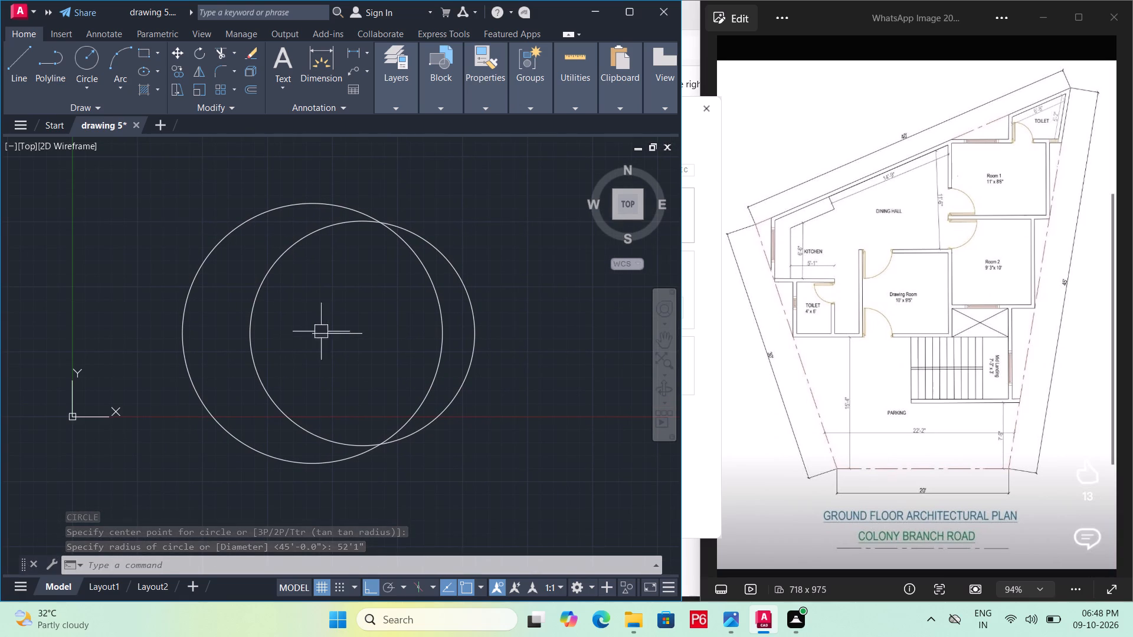
pyautogui.moveTo(365, 261); pyautogui.dragTo(369, 314, button='middle')
pyautogui.scroll(1, 369, 314)
pyautogui.press('Escape')
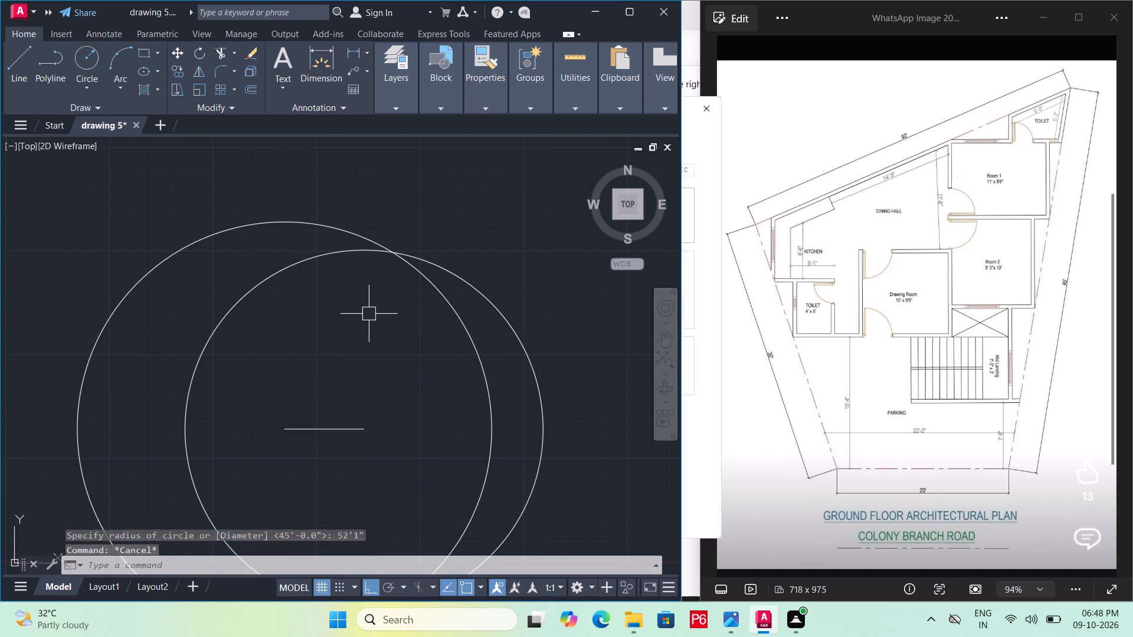
pyautogui.press('l')
pyautogui.press('space')
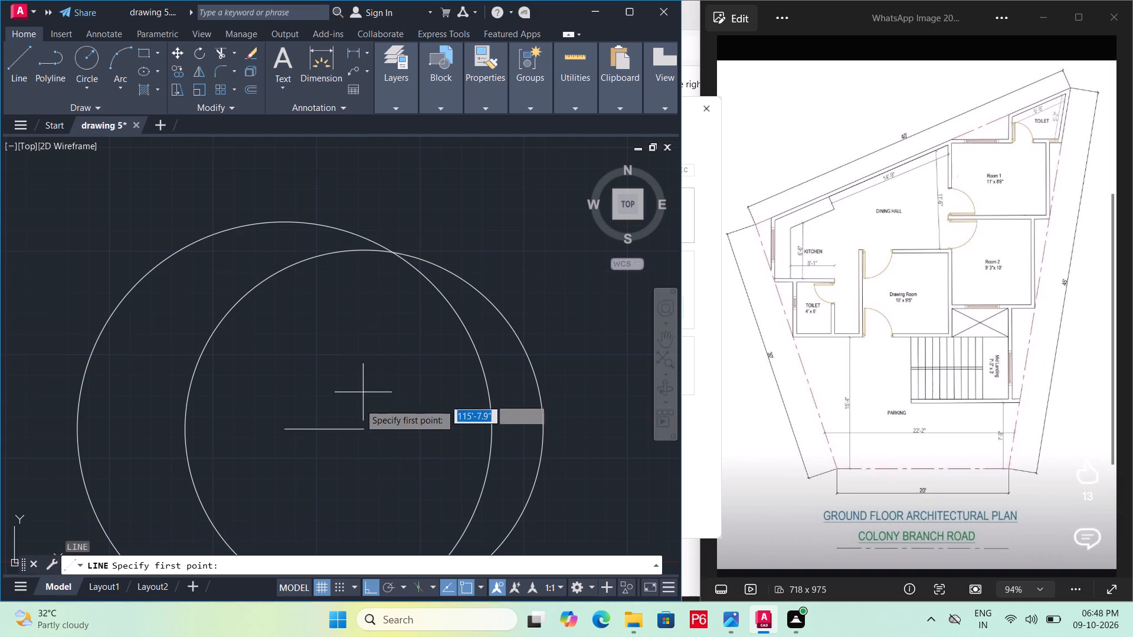
pyautogui.click(364, 428)
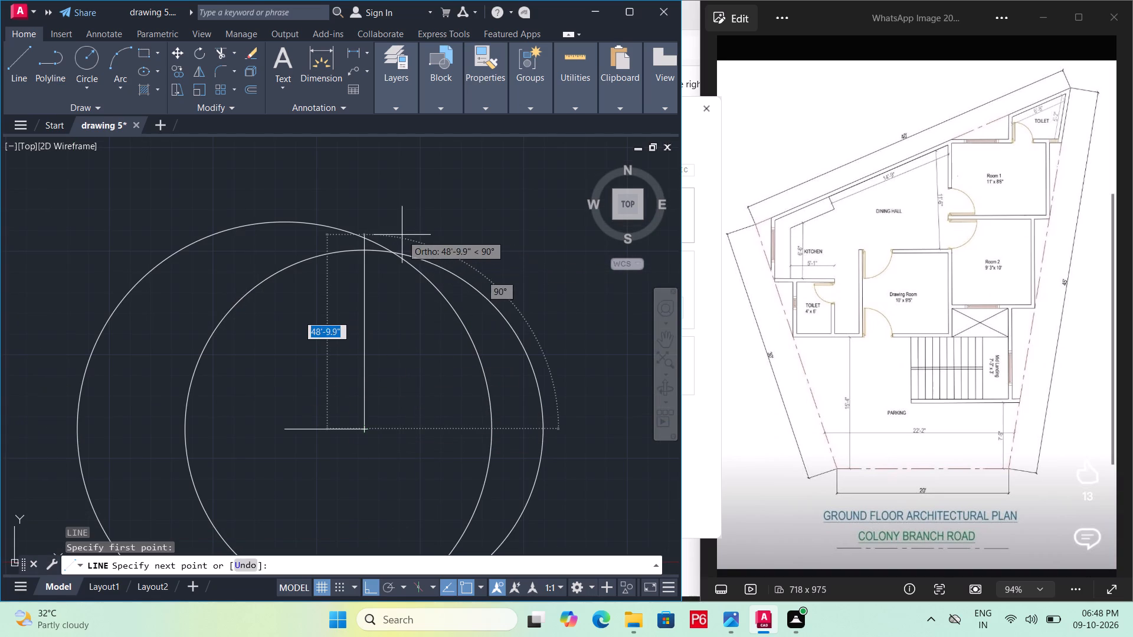
pyautogui.press('F8')
pyautogui.scroll(2, 392, 246)
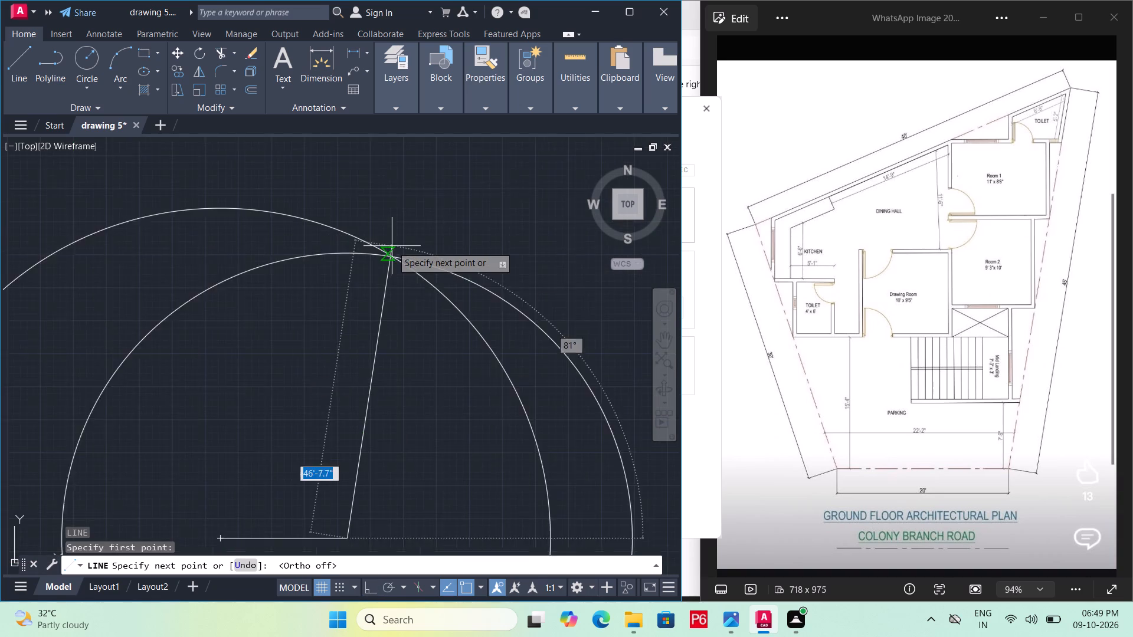
pyautogui.click(394, 263)
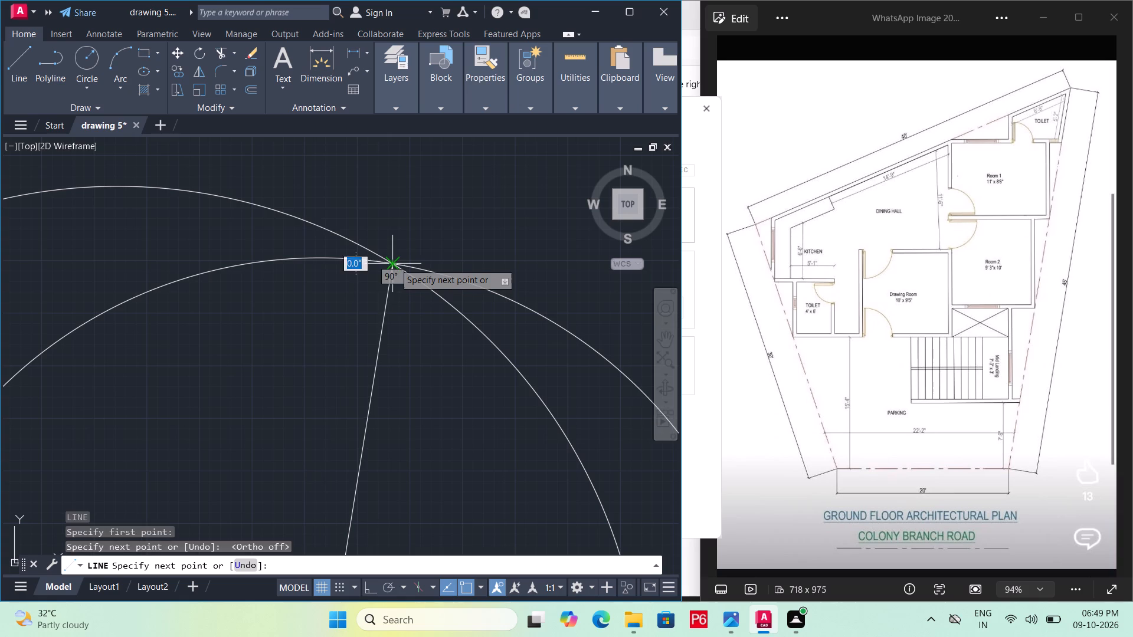
pyautogui.scroll(6, 402, 255)
pyautogui.scroll(2, 339, 290)
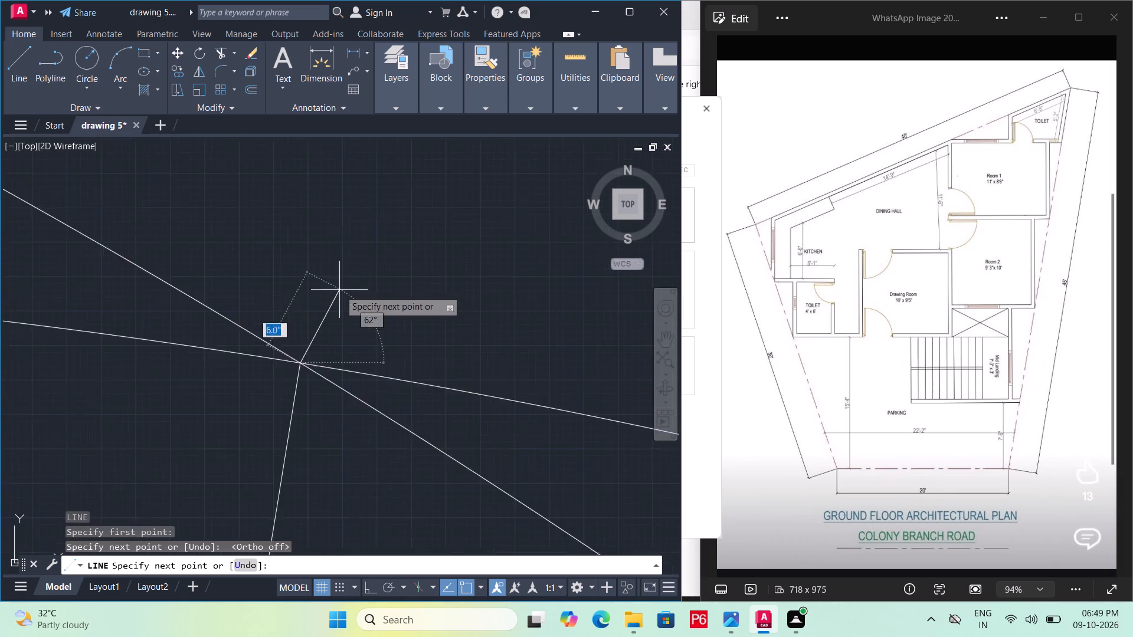
pyautogui.scroll(5, 279, 398)
pyautogui.moveTo(269, 421); pyautogui.dragTo(328, 276, button='middle')
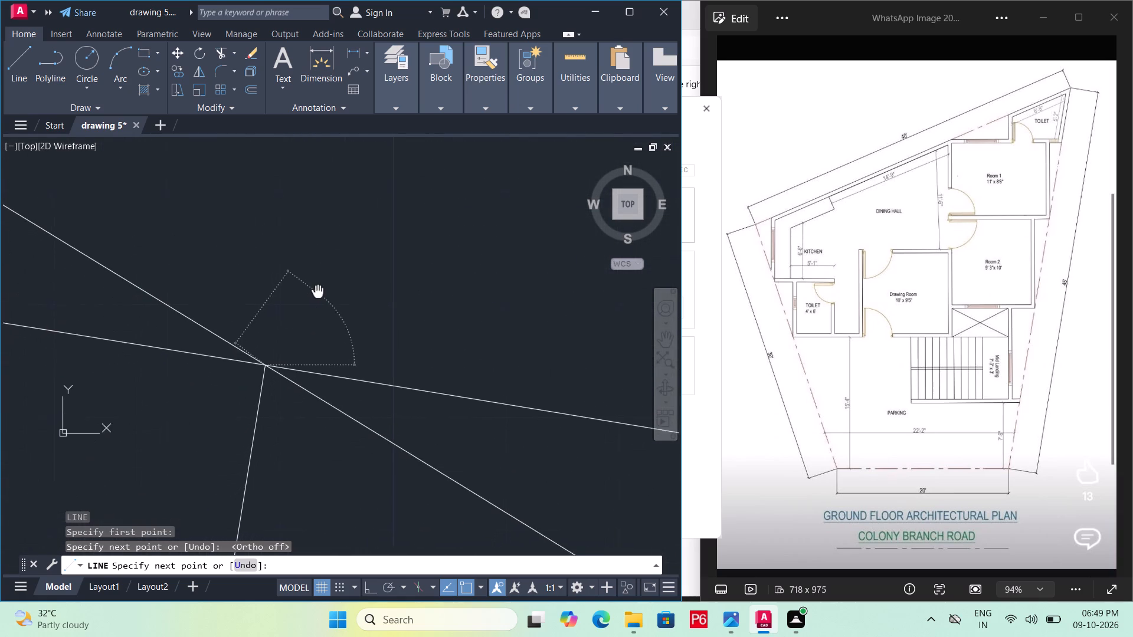
pyautogui.moveTo(328, 276); pyautogui.dragTo(346, 262, button='middle')
pyautogui.scroll(-2, 352, 263)
pyautogui.press('Escape')
# Draw a circle with a 30' radius centred on the left endpoint of the 20' line.
pyautogui.scroll(-1, 345, 266)
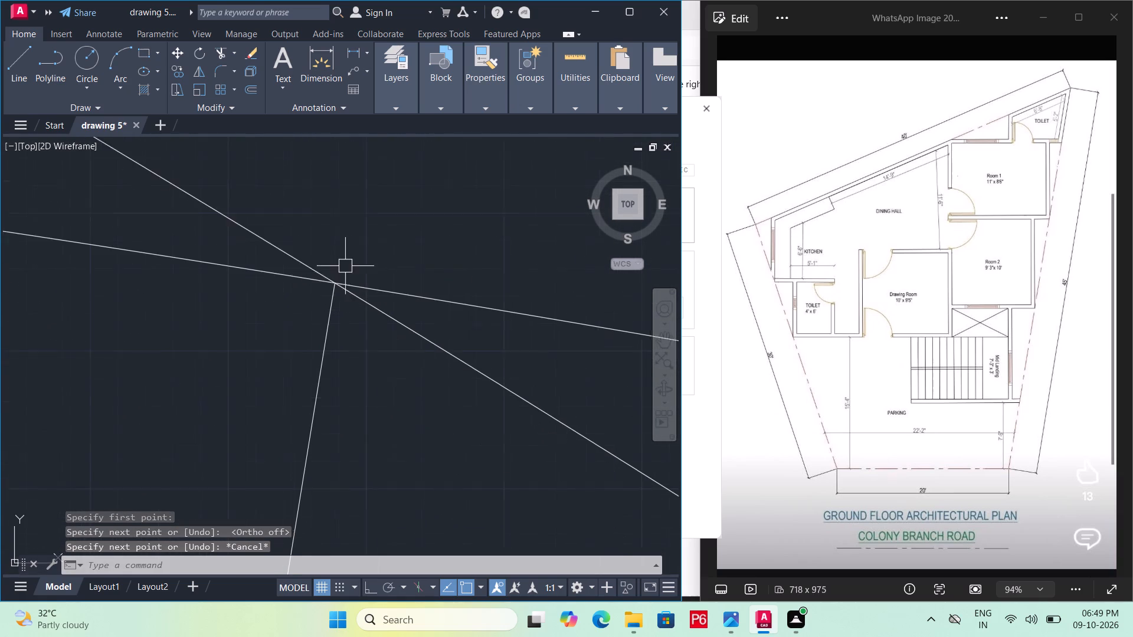
pyautogui.scroll(-12, 345, 266)
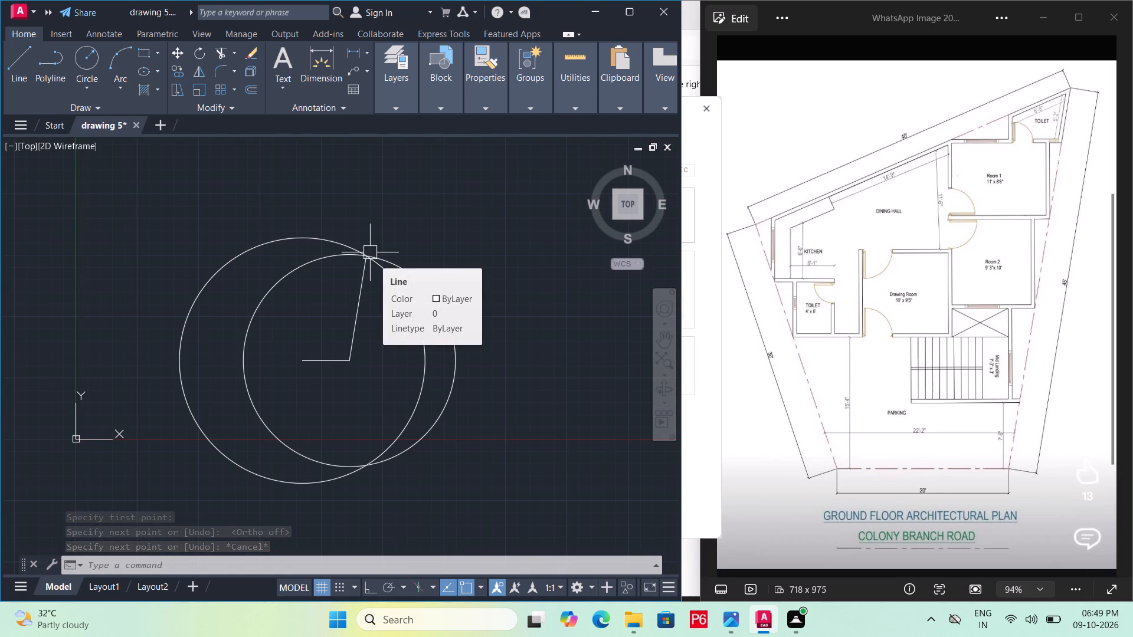
pyautogui.scroll(-1, 361, 257)
pyautogui.scroll(2, 336, 276)
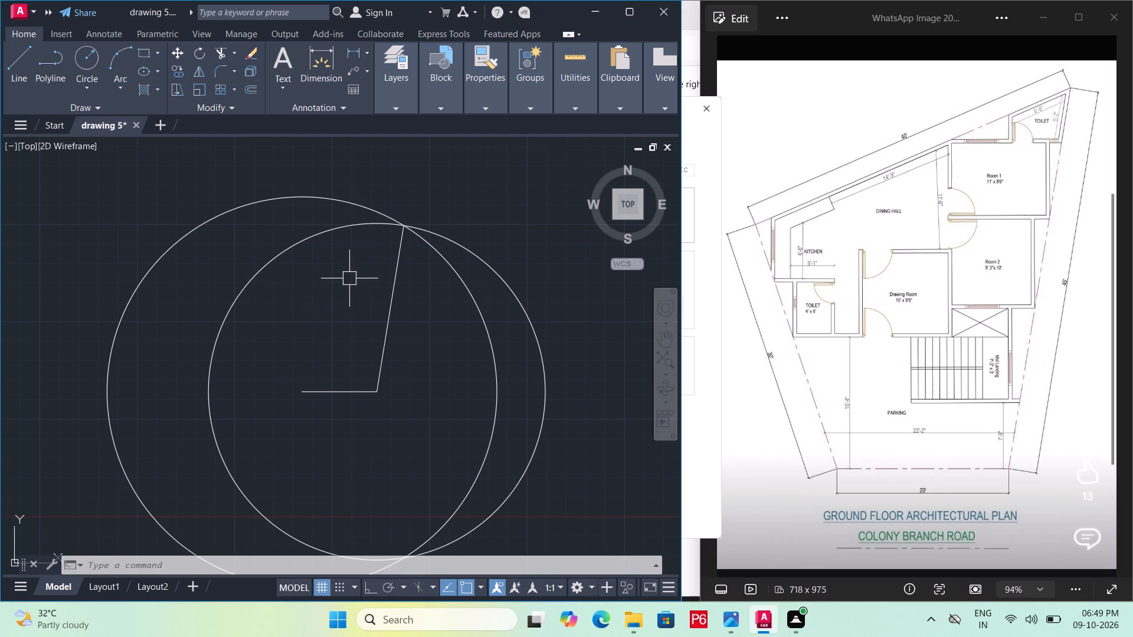
pyautogui.moveTo(349, 277); pyautogui.dragTo(394, 247, button='middle')
pyautogui.press('c')
pyautogui.press('space')
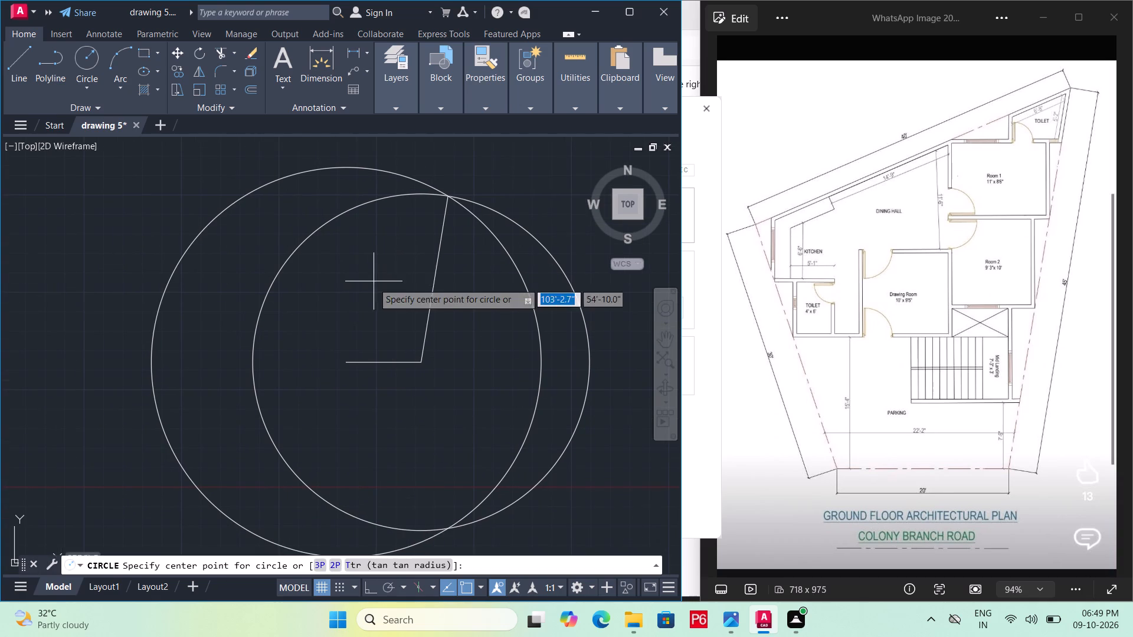
pyautogui.click(349, 360)
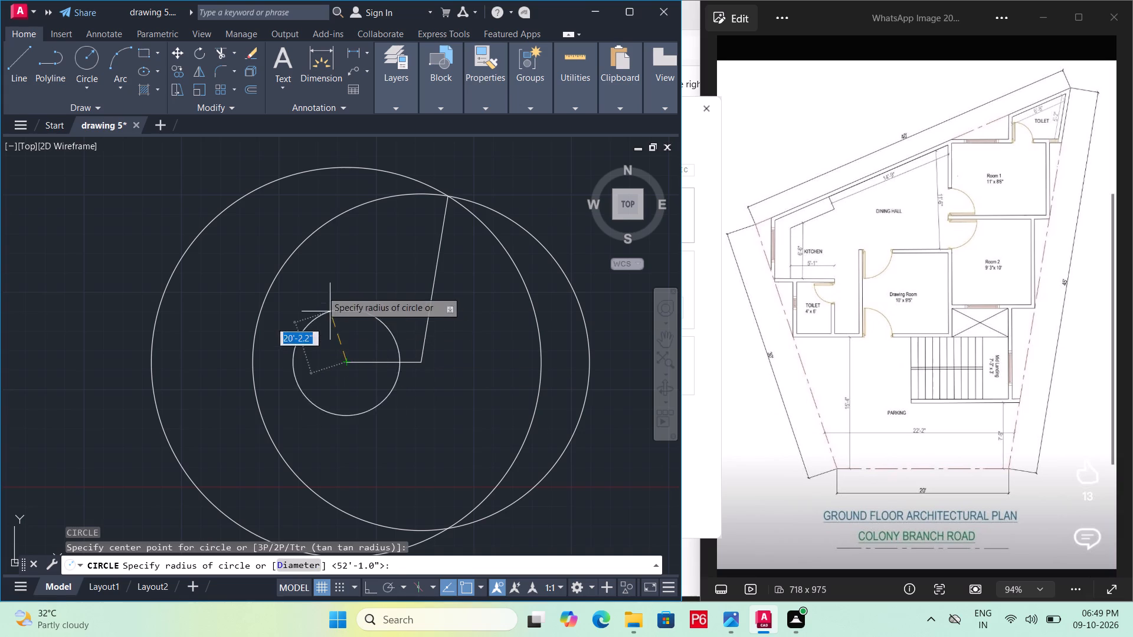
pyautogui.write("30'")
pyautogui.press('Return')
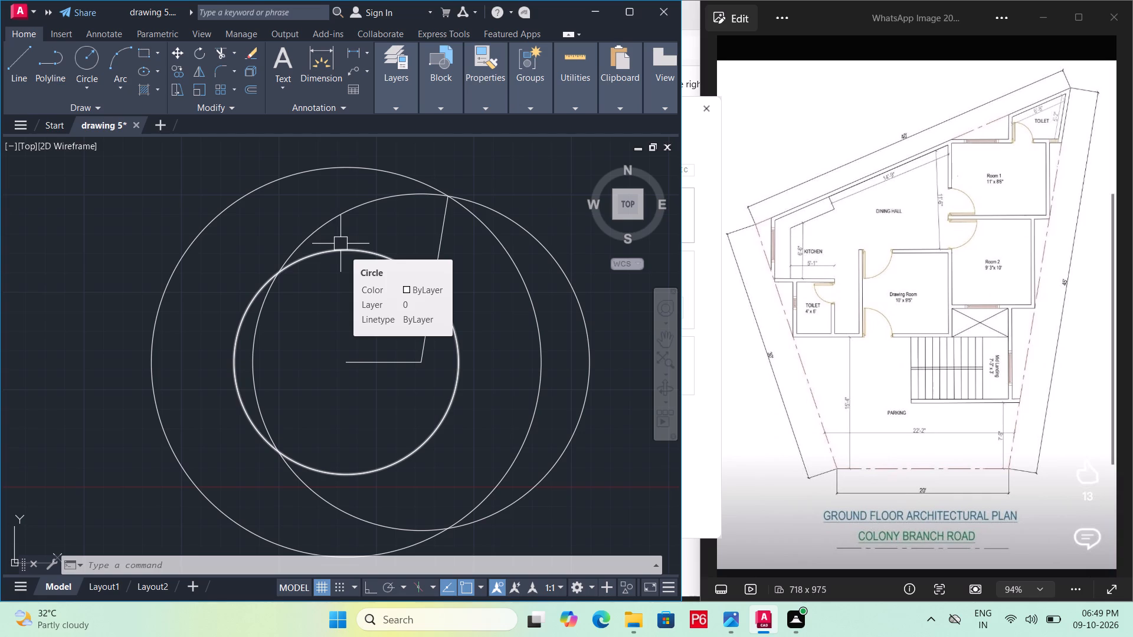
# Draw a line from the upper-left intersection of the 30' and 45' circles to the top end of the right boundary line.
pyautogui.scroll(2, 175, 173)
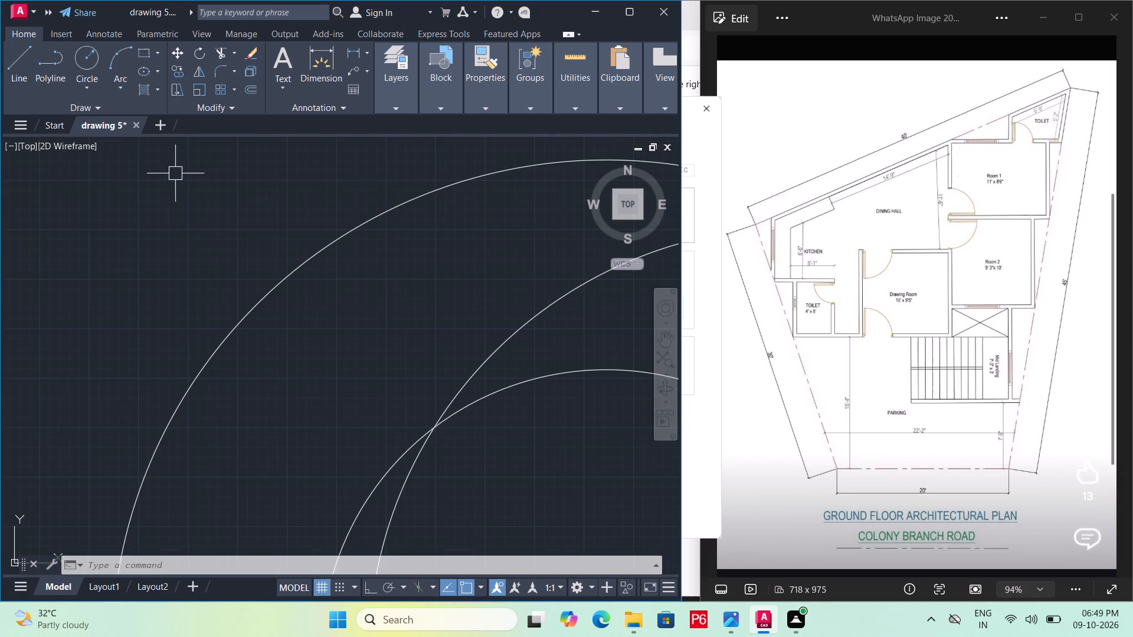
pyautogui.moveTo(175, 173); pyautogui.dragTo(96, 206, button='middle')
pyautogui.scroll(-3, 90, 236)
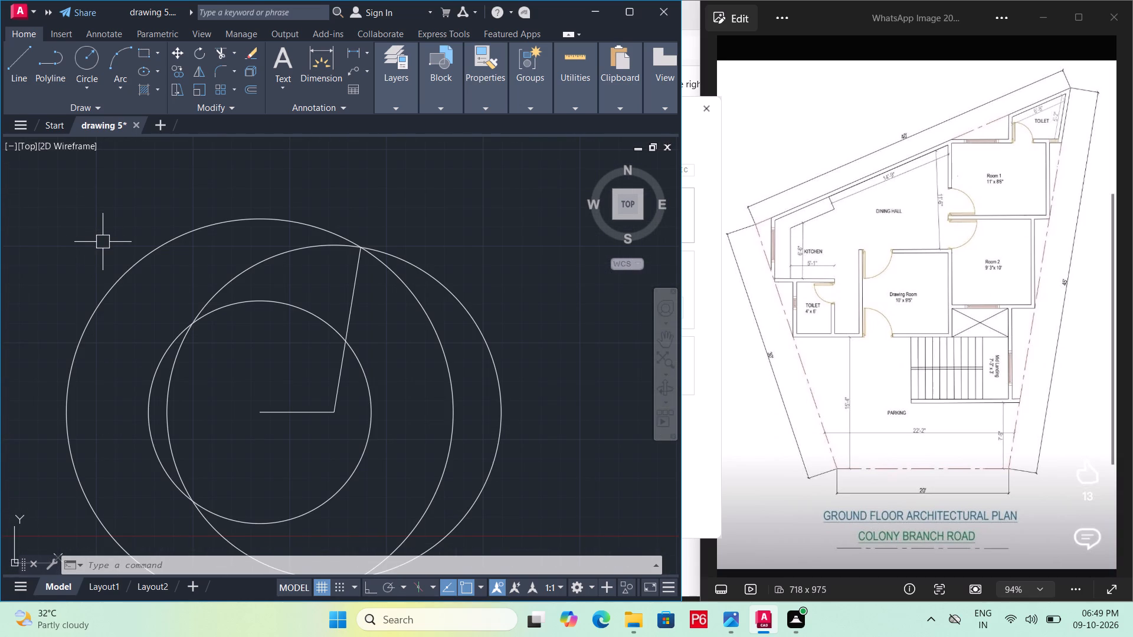
pyautogui.scroll(1, 288, 334)
pyautogui.moveTo(288, 332); pyautogui.dragTo(317, 350, button='middle')
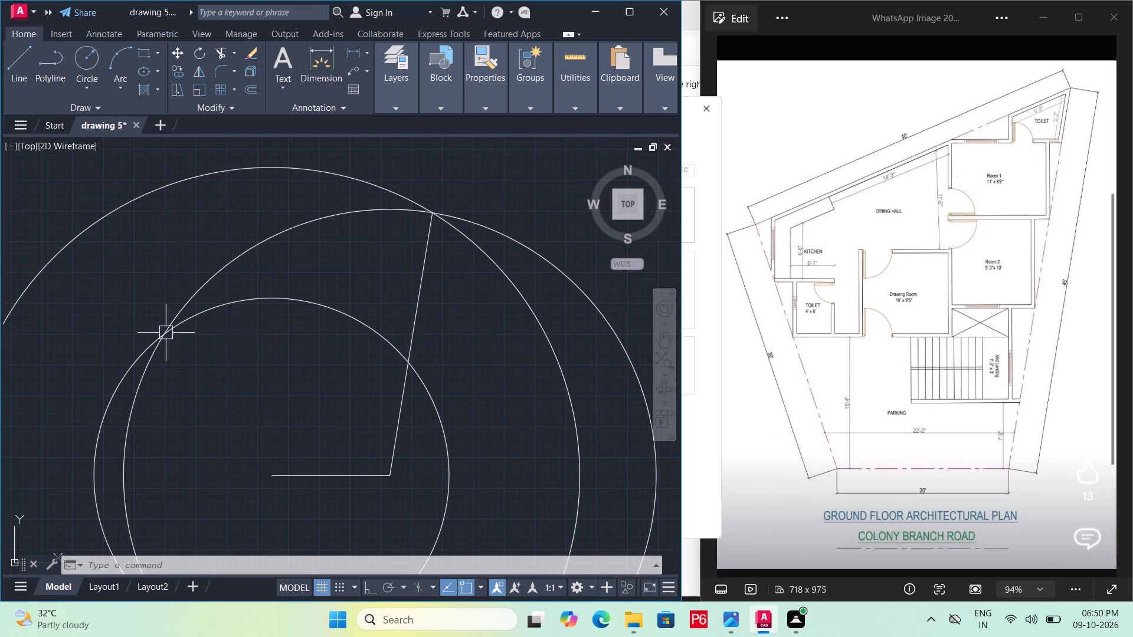
pyautogui.write('l')
pyautogui.press('space')
pyautogui.scroll(3, 157, 330)
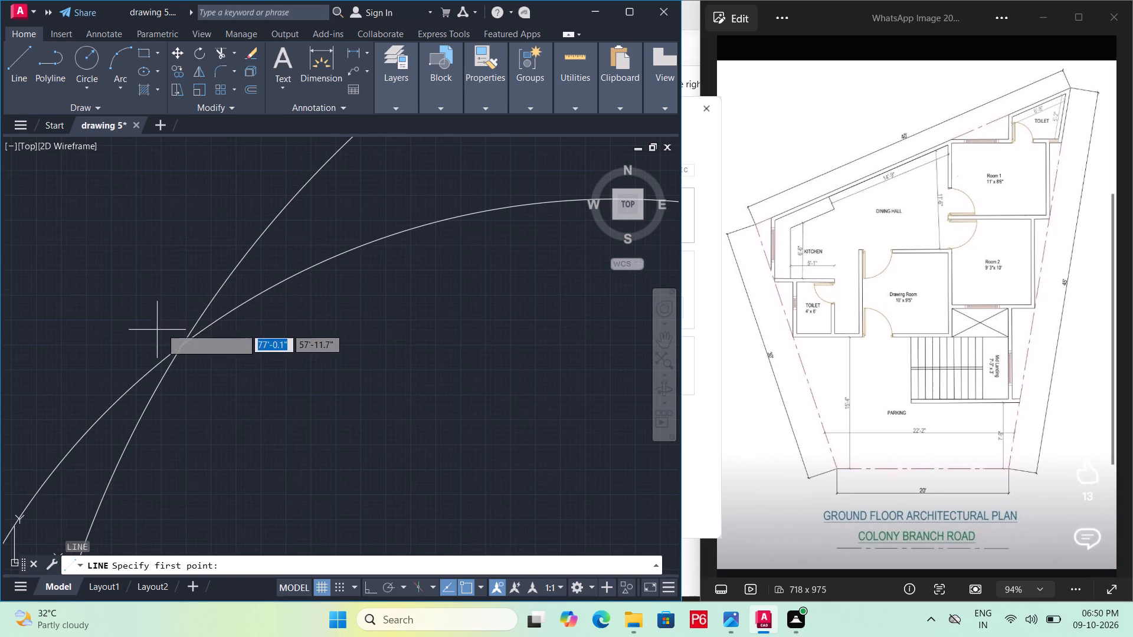
pyautogui.doubleClick(178, 344)
pyautogui.scroll(-3, 163, 301)
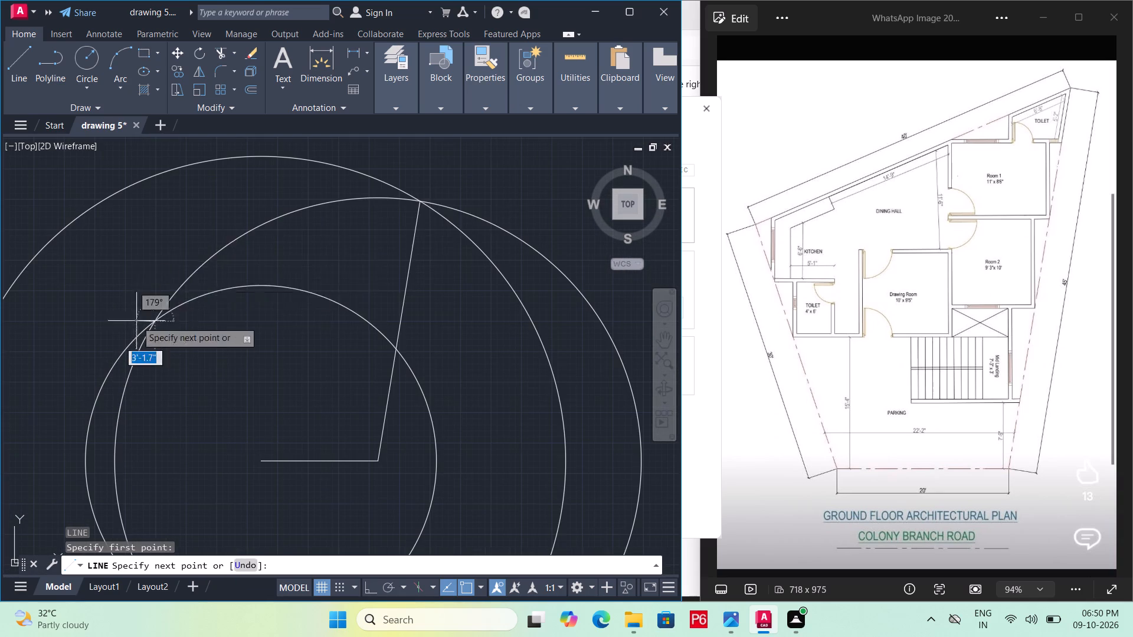
pyautogui.click(423, 199)
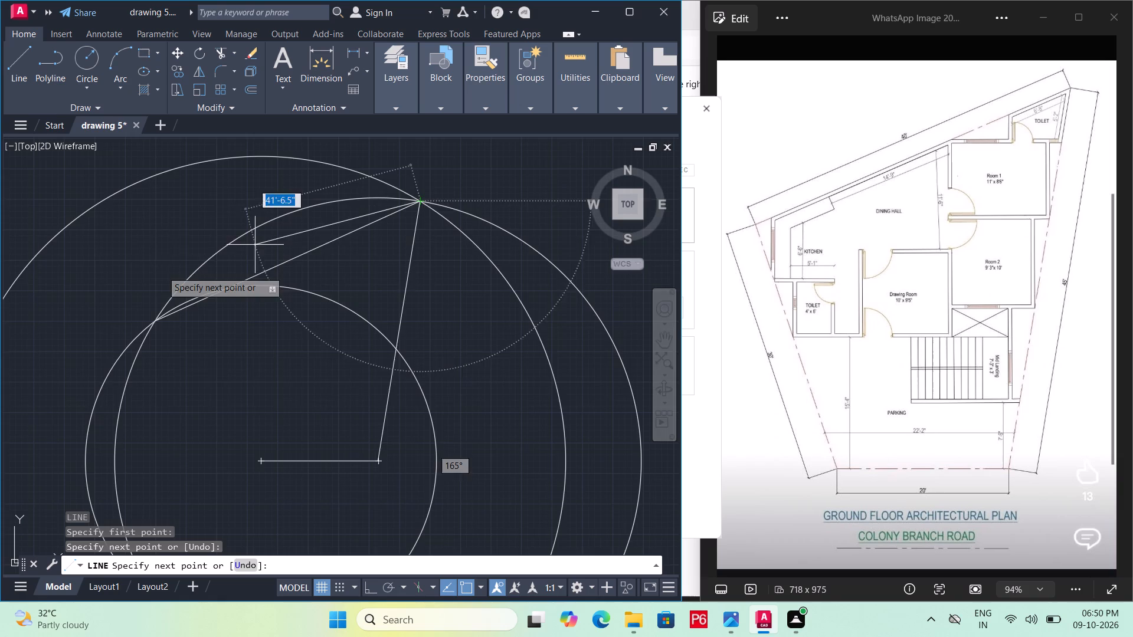
pyautogui.scroll(-1, 161, 271)
pyautogui.press('space')
# Draw the left boundary line from the 30' and 45' circle intersection to the left endpoint of the 20' line.
pyautogui.scroll(2, 134, 312)
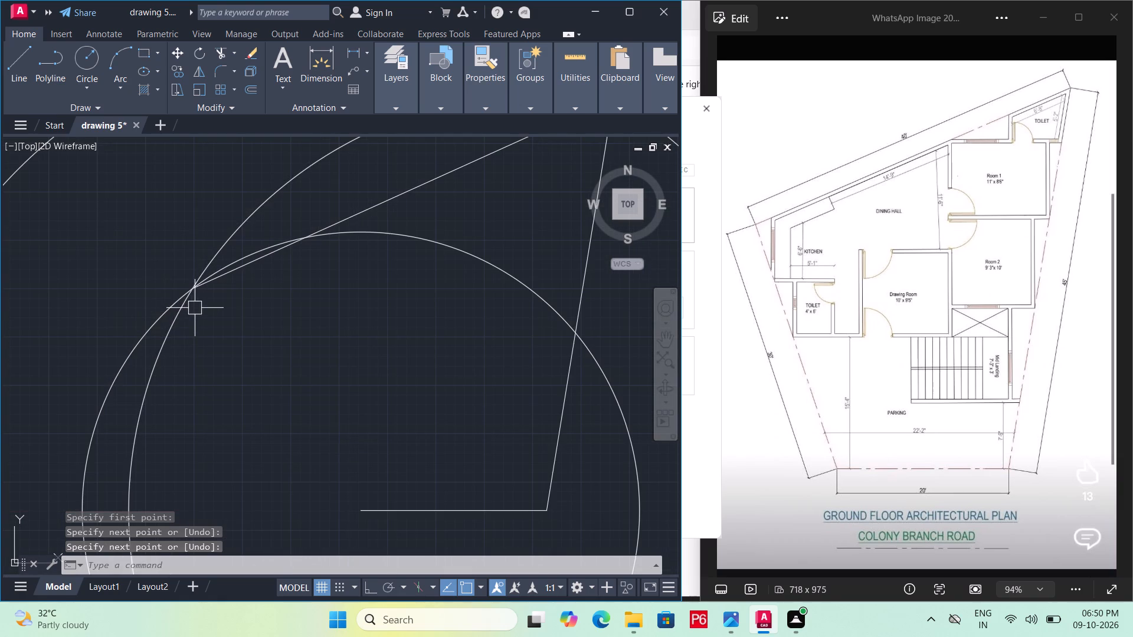
pyautogui.write('l')
pyautogui.press('space')
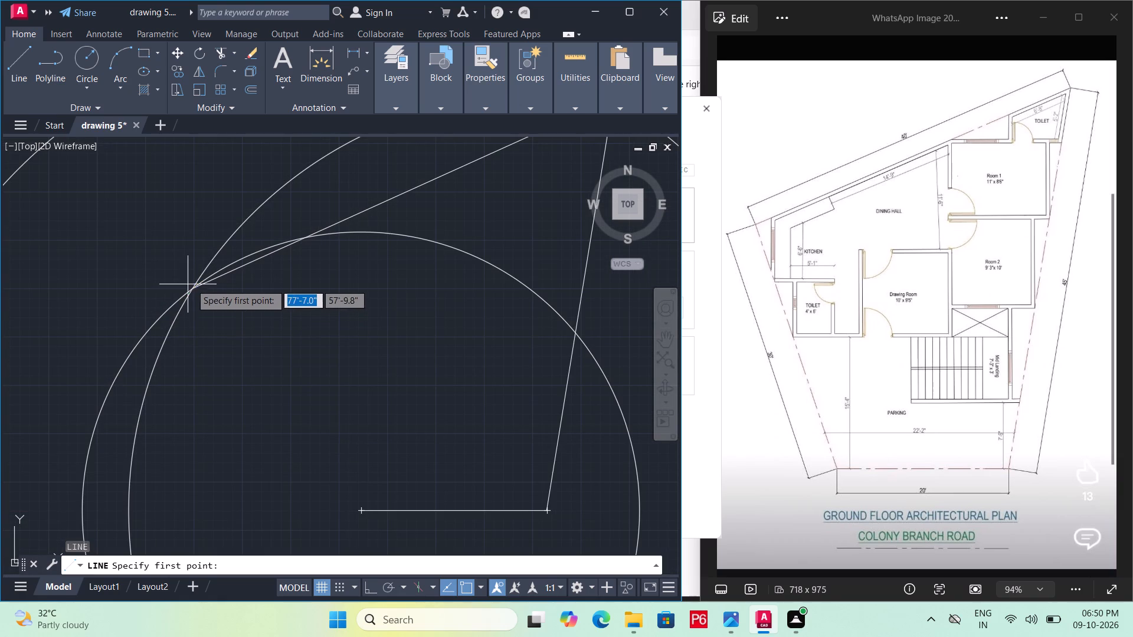
pyautogui.click(191, 284)
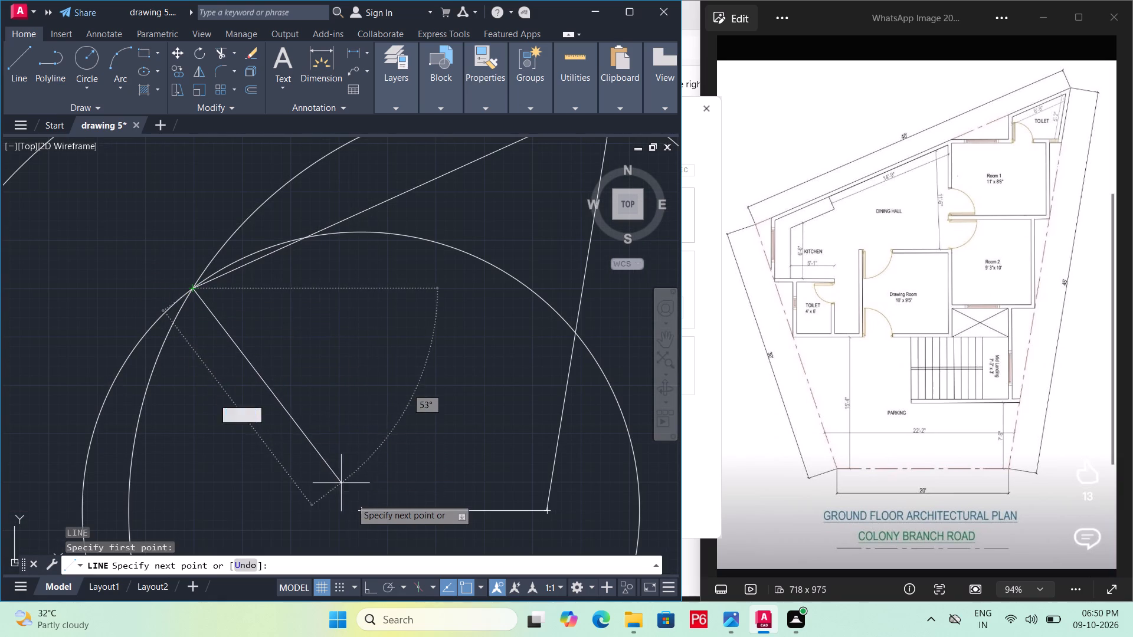
pyautogui.scroll(2, 352, 500)
pyautogui.moveTo(355, 477); pyautogui.dragTo(307, 370, button='middle')
pyautogui.scroll(-1, 352, 471)
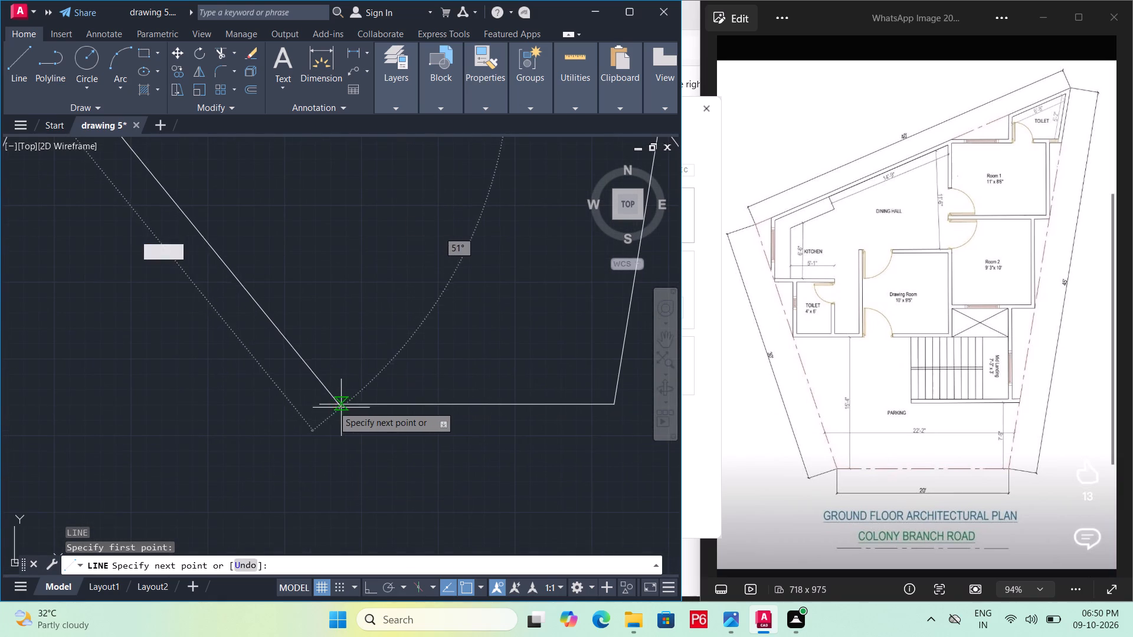
pyautogui.doubleClick(322, 406)
pyautogui.scroll(-3, 326, 423)
pyautogui.press('Escape')
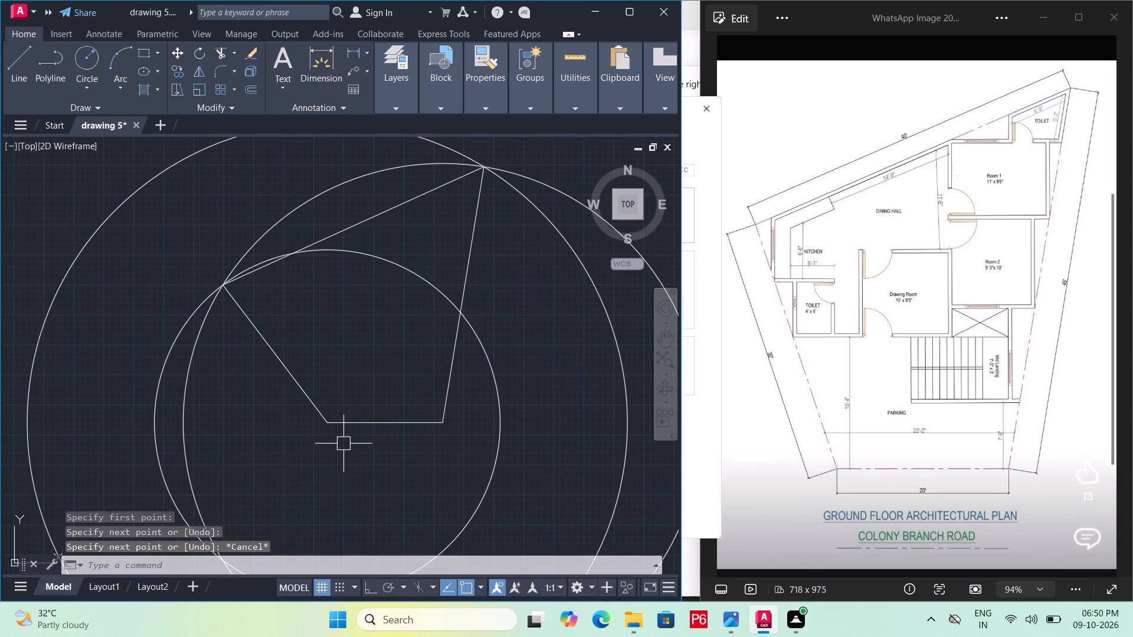
# Save the drawing.
pyautogui.hotkey('ctrl', 's')
pyautogui.hotkey('ctrl', 's')
pyautogui.hotkey('ctrl', 's')
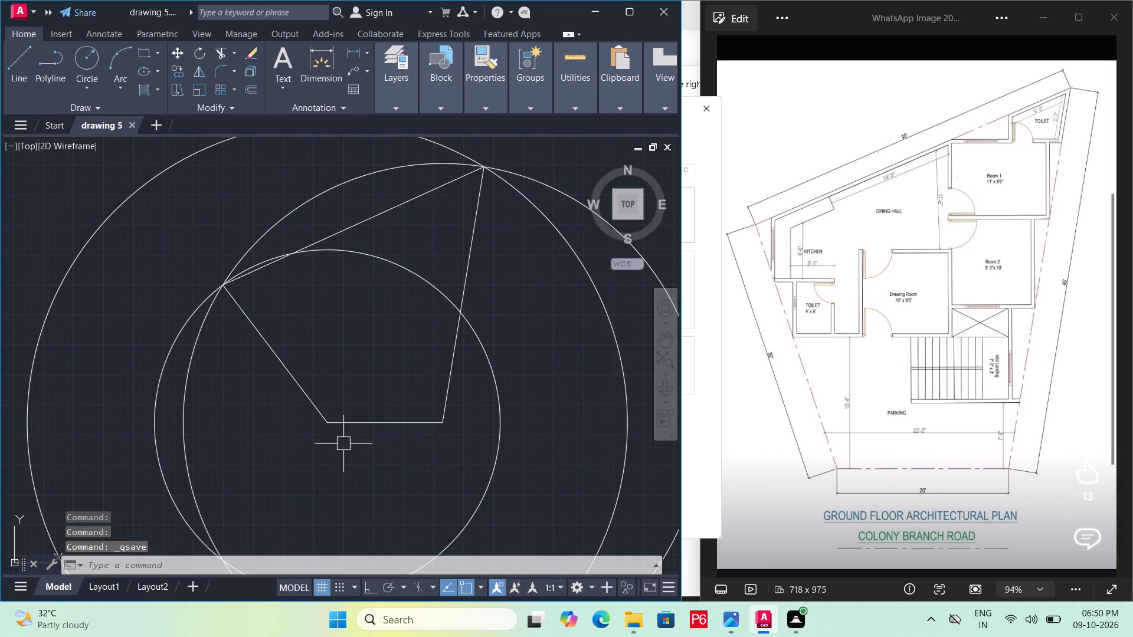
pyautogui.hotkey('ctrl', 's')
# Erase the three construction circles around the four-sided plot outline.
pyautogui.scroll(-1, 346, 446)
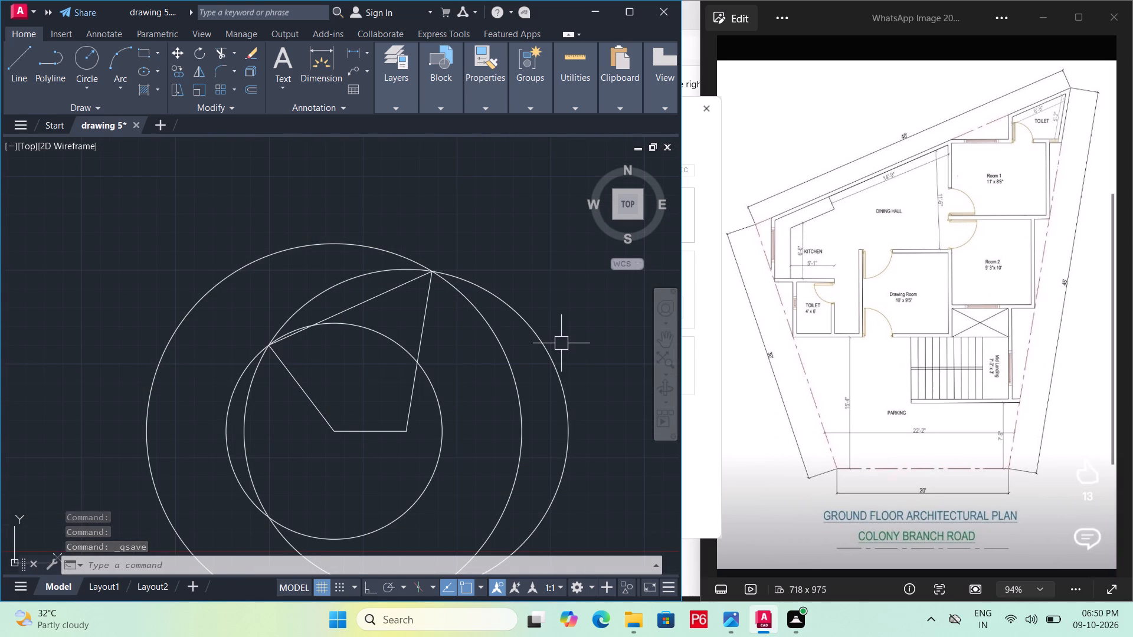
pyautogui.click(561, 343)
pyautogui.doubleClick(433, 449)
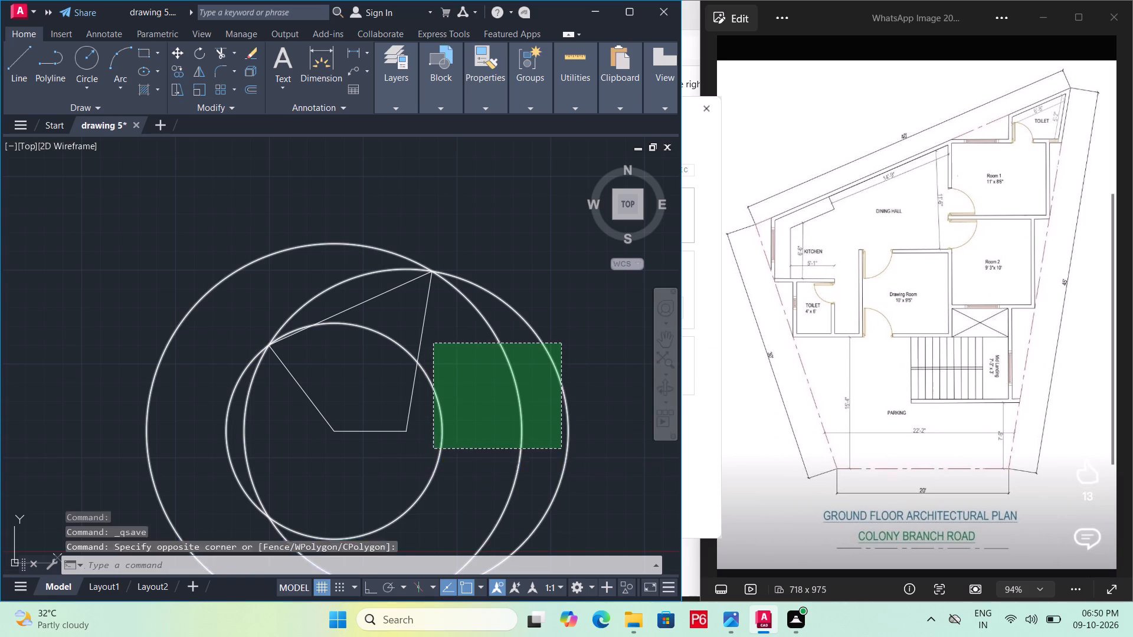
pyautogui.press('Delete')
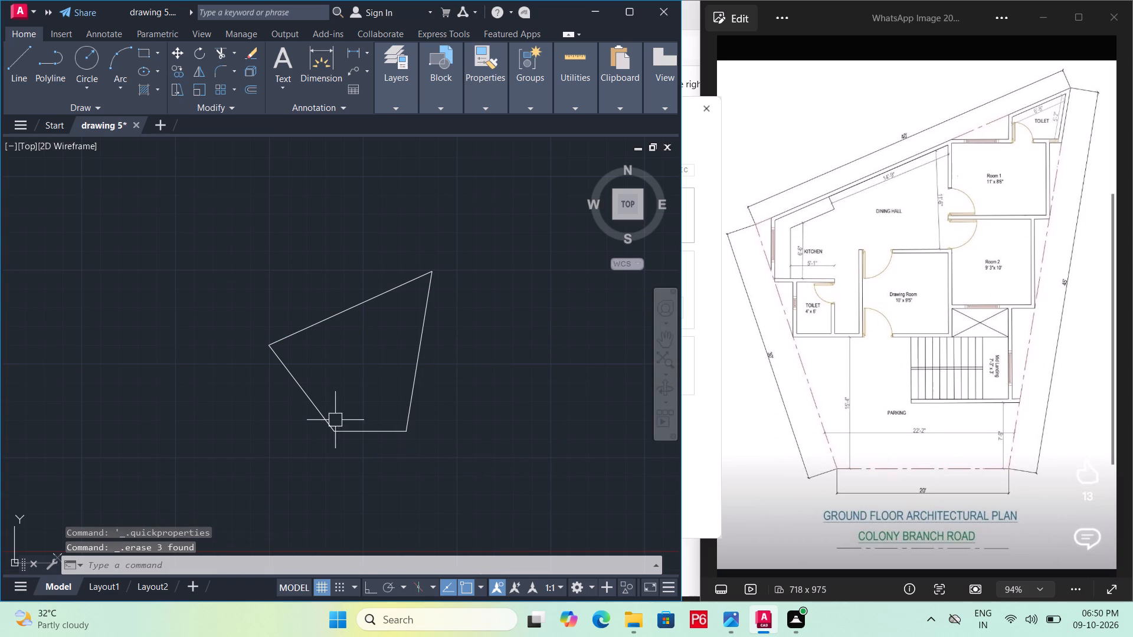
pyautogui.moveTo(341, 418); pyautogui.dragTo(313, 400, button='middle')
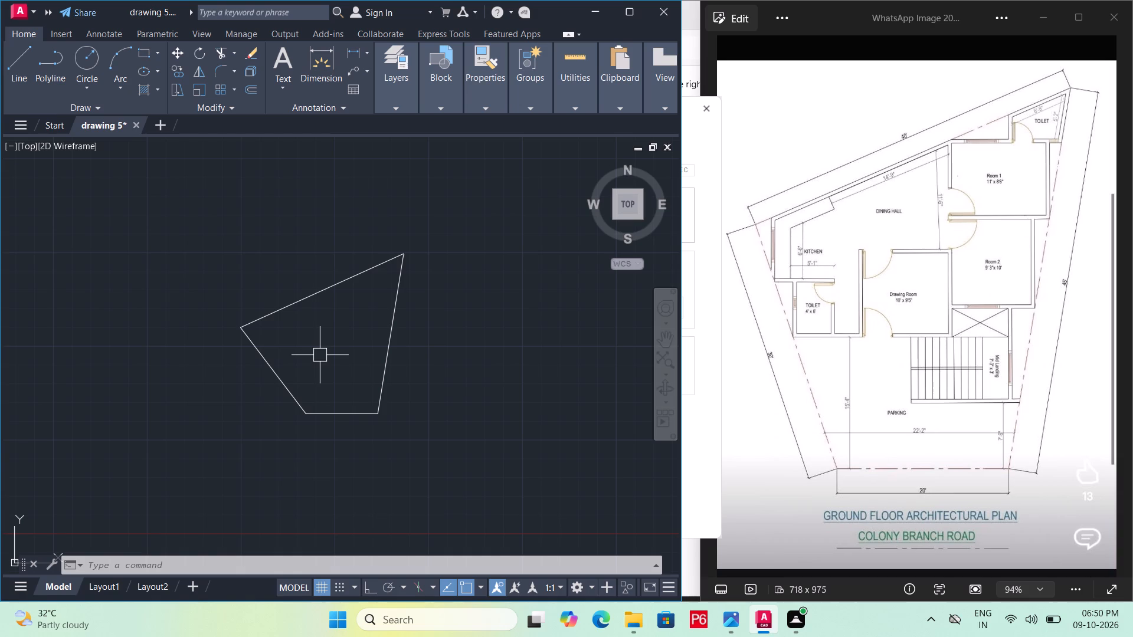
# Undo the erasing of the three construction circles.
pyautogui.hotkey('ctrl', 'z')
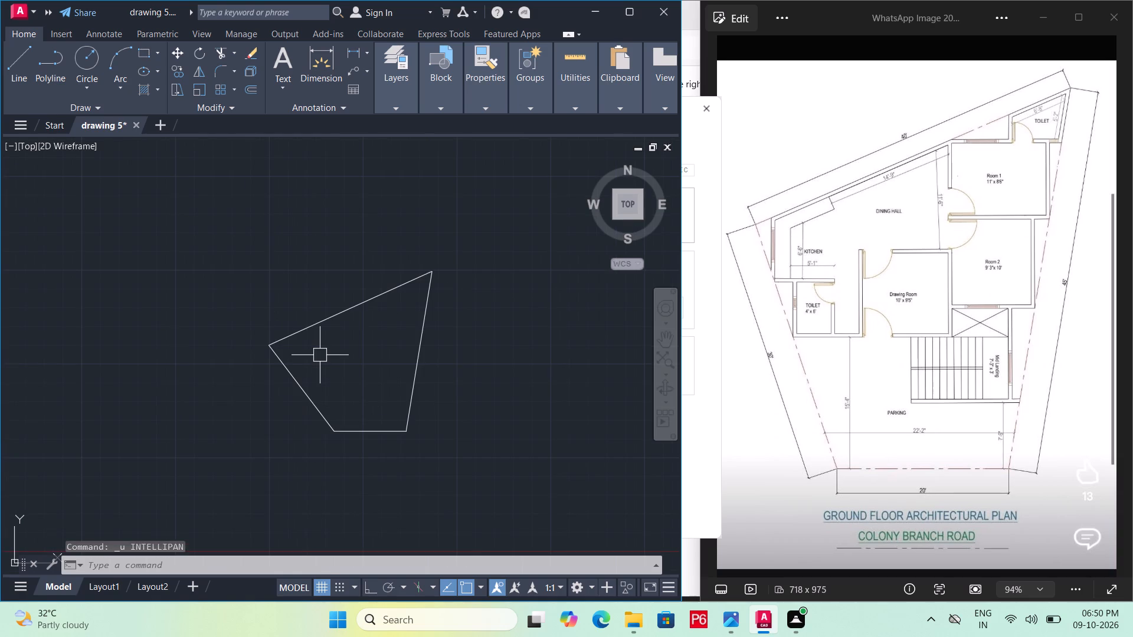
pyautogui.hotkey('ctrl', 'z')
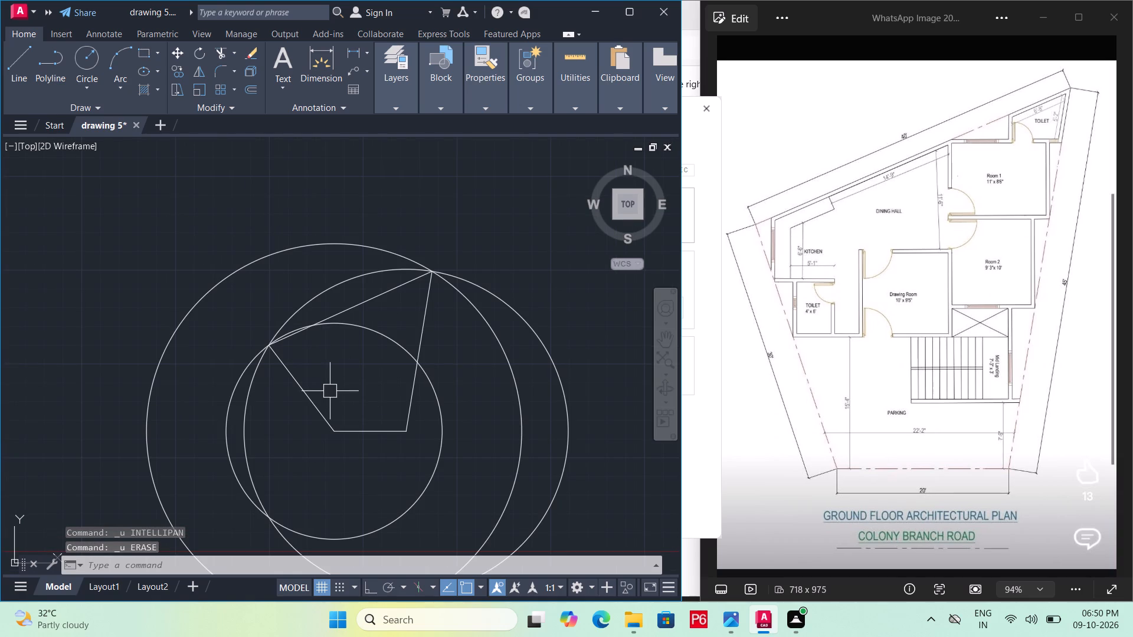
# Draw a 30' line from where the smallest circle crosses the sloping top boundary line to the left endpoint of the 20' base line.
pyautogui.scroll(1, 306, 336)
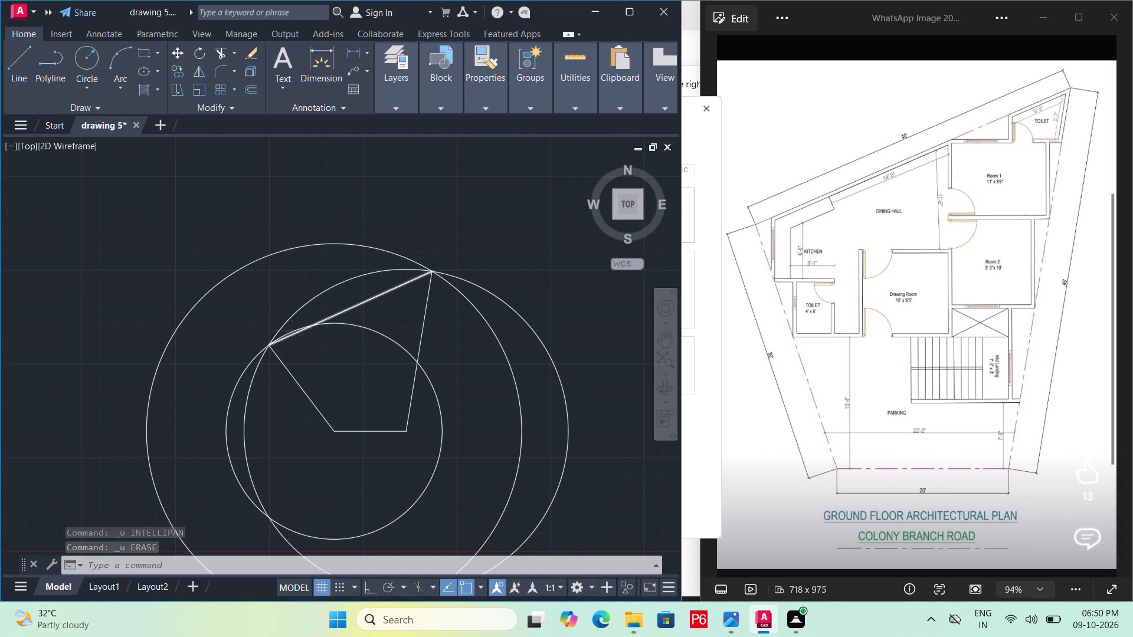
pyautogui.moveTo(310, 336); pyautogui.dragTo(282, 285, button='middle')
pyautogui.write('l')
pyautogui.press('space')
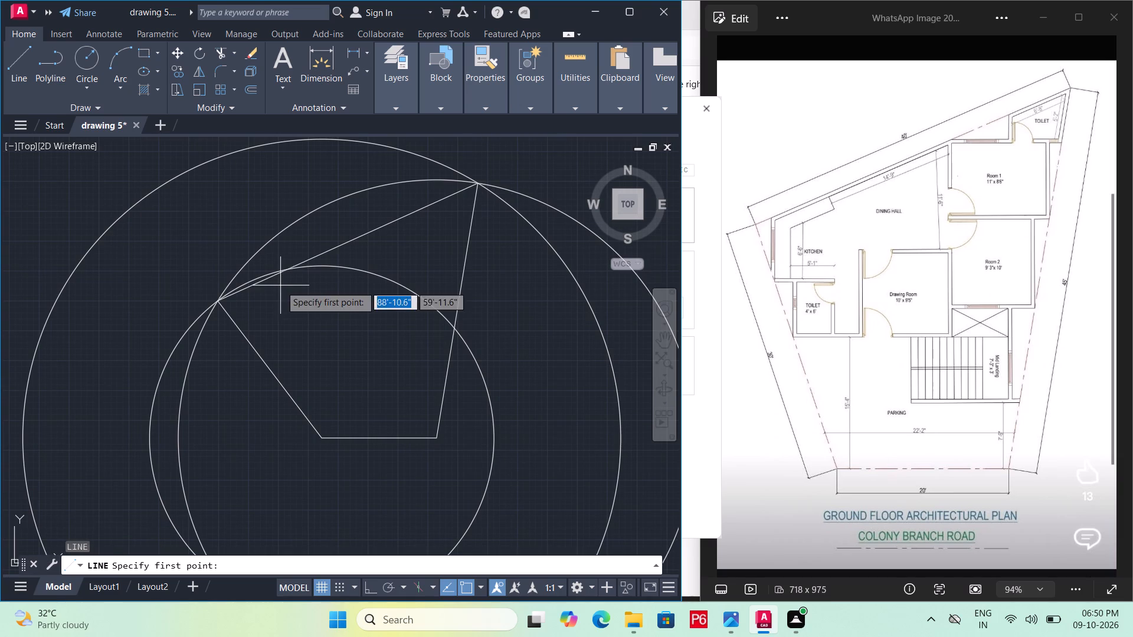
pyautogui.scroll(1, 286, 275)
pyautogui.click(289, 268)
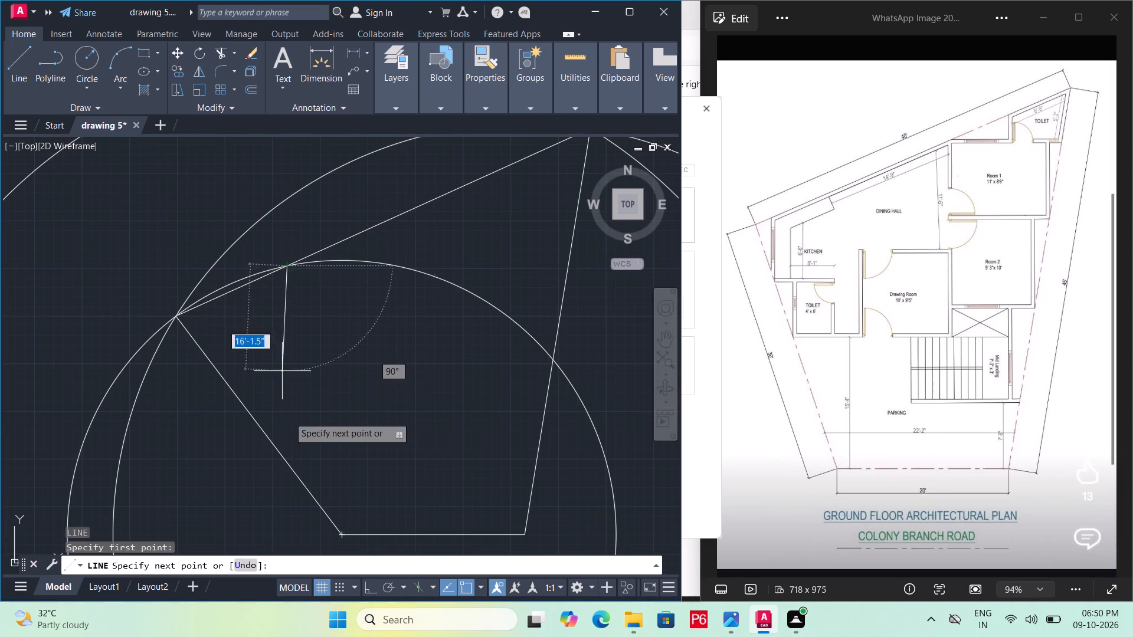
pyautogui.moveTo(290, 430); pyautogui.dragTo(282, 354, button='middle')
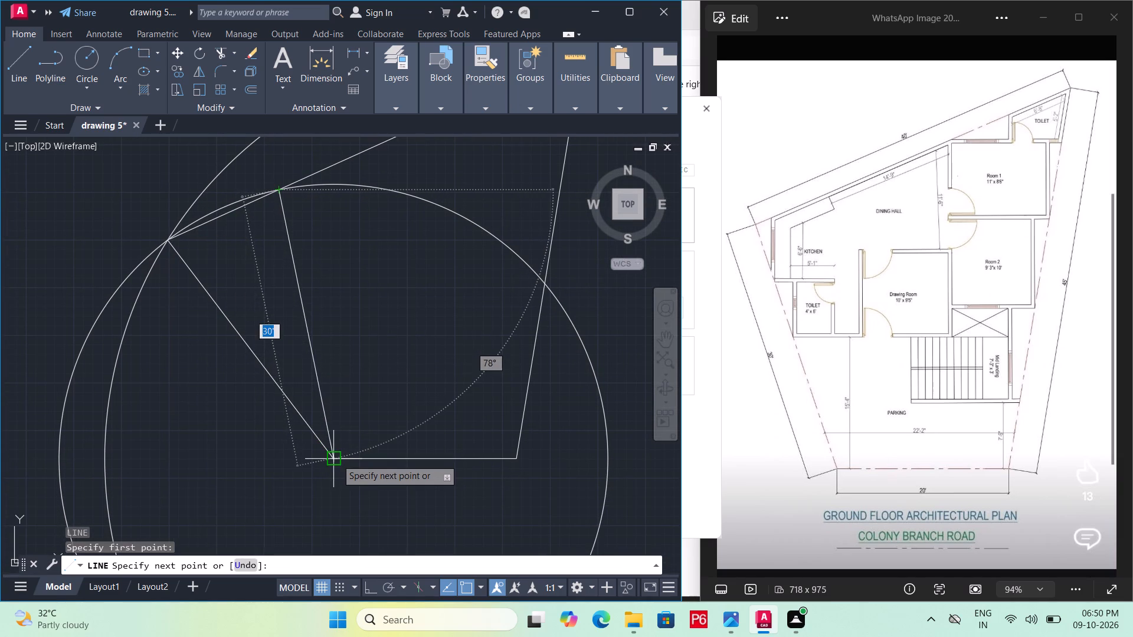
pyautogui.click(336, 459)
pyautogui.scroll(-1, 324, 458)
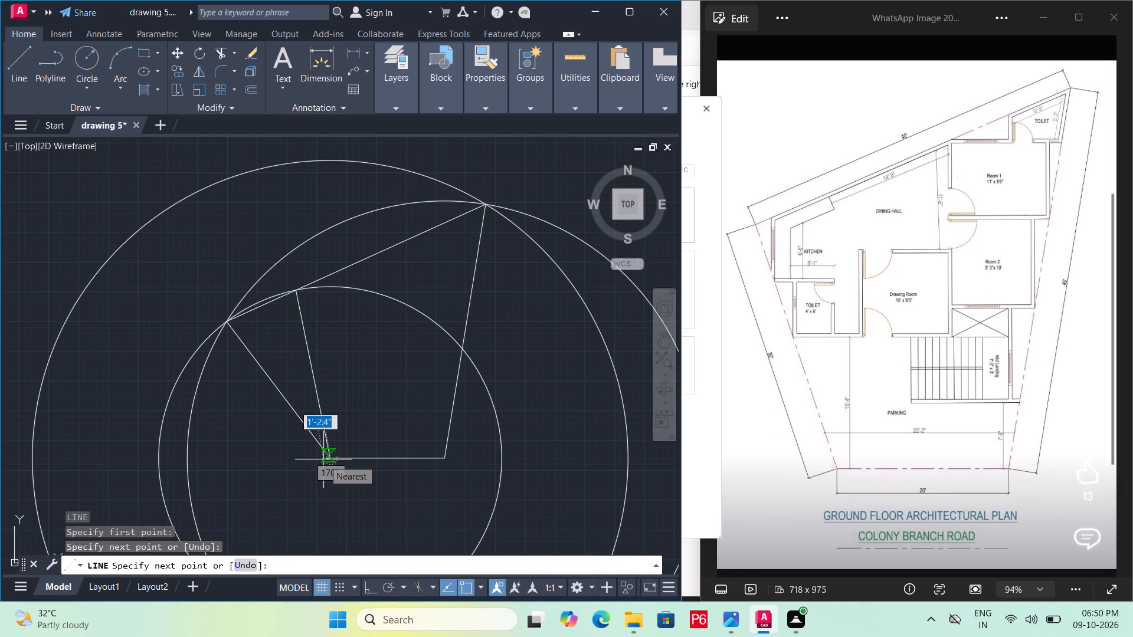
pyautogui.press('Escape')
# Stretch the sloping top line's left endpoint back to the upper end of the new left boundary line.
pyautogui.click(250, 309)
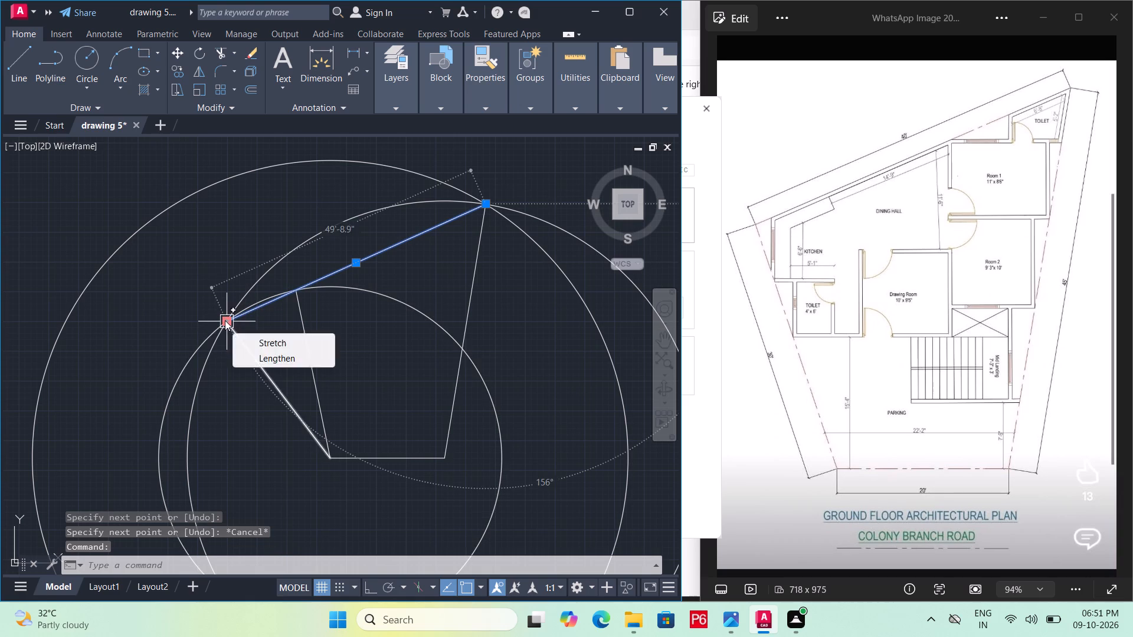
pyautogui.doubleClick(225, 320)
pyautogui.click(302, 287)
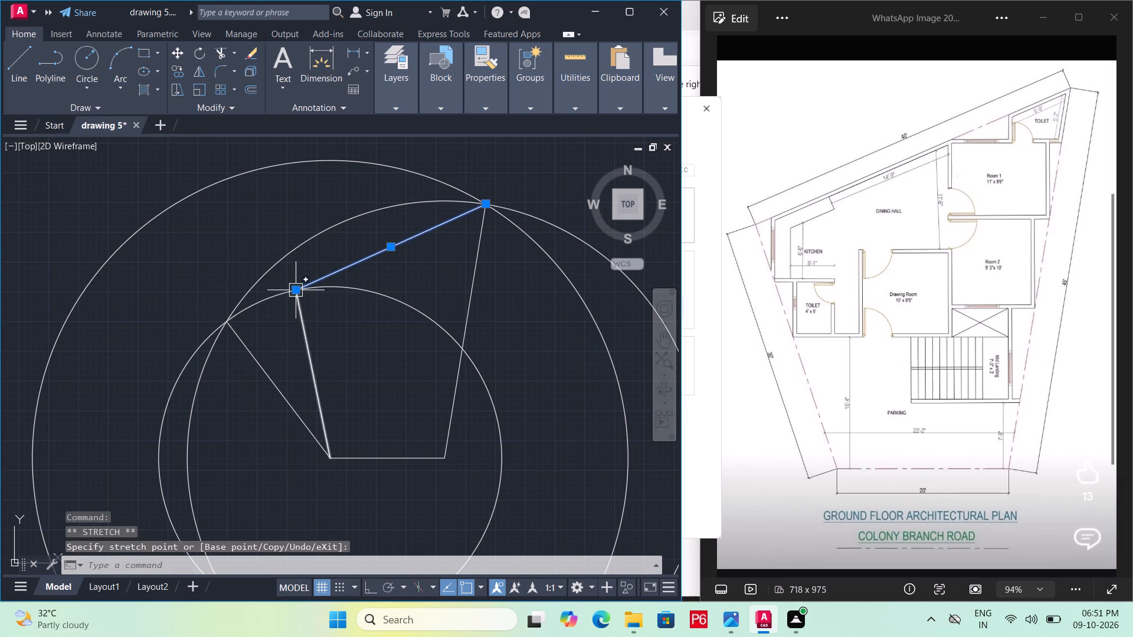
pyautogui.press('Escape')
# Erase the old outer left boundary line.
pyautogui.doubleClick(268, 380)
pyautogui.press('Delete')
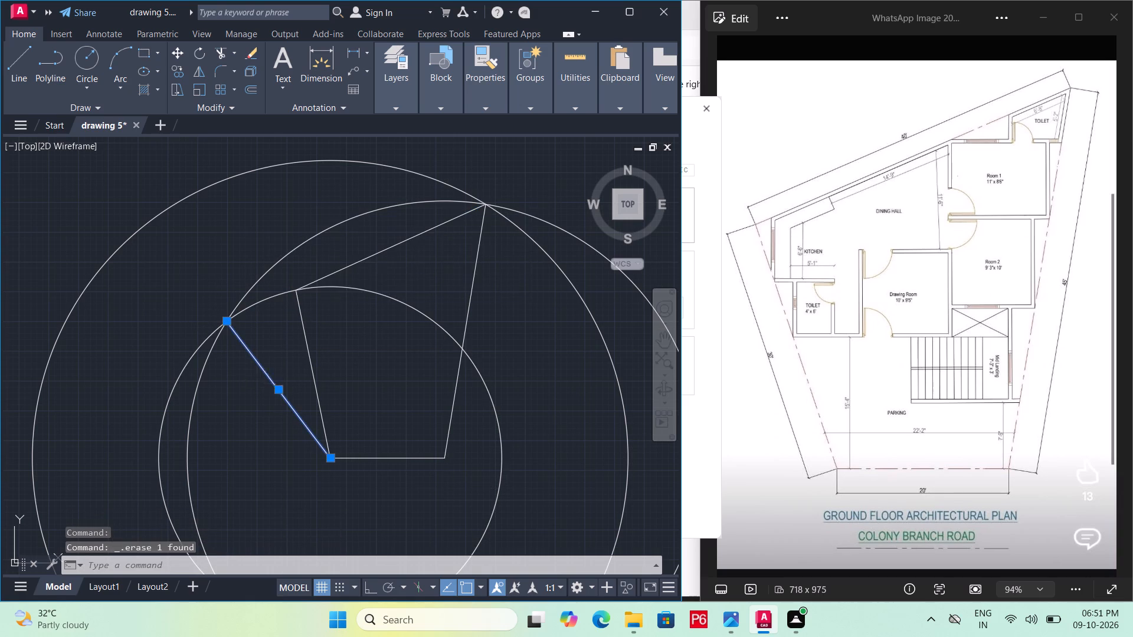
# Erase the three construction circles around the plot boundary.
pyautogui.click(180, 157)
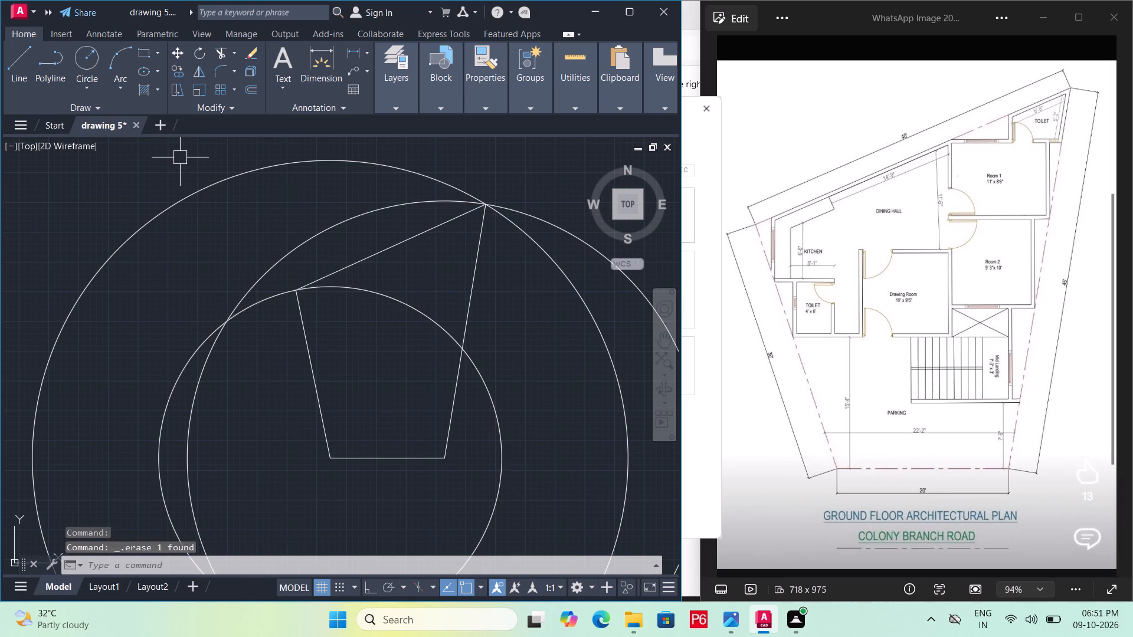
pyautogui.click(104, 434)
pyautogui.press('Delete')
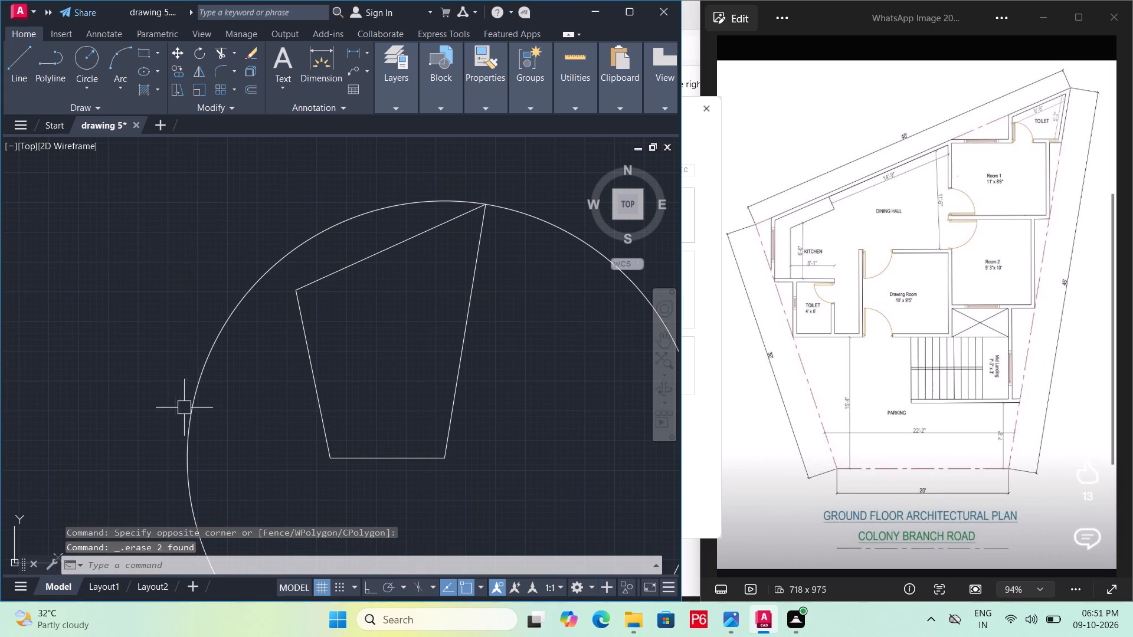
pyautogui.click(215, 403)
pyautogui.click(129, 422)
pyautogui.press('Delete')
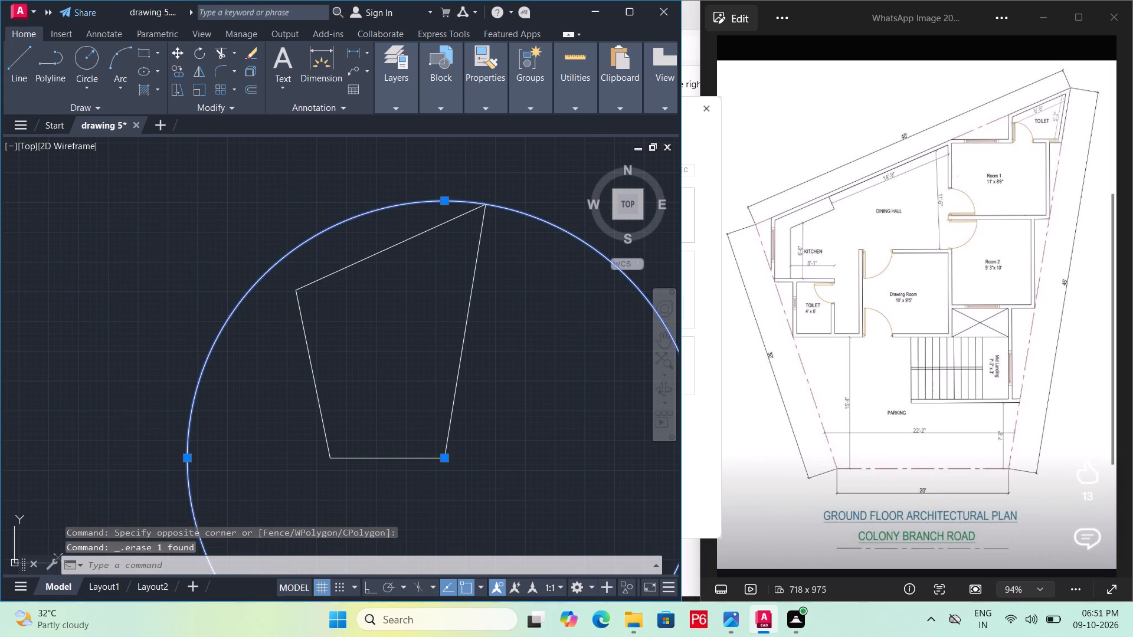
# Save the drawing.
pyautogui.moveTo(362, 419); pyautogui.dragTo(209, 429, button='middle')
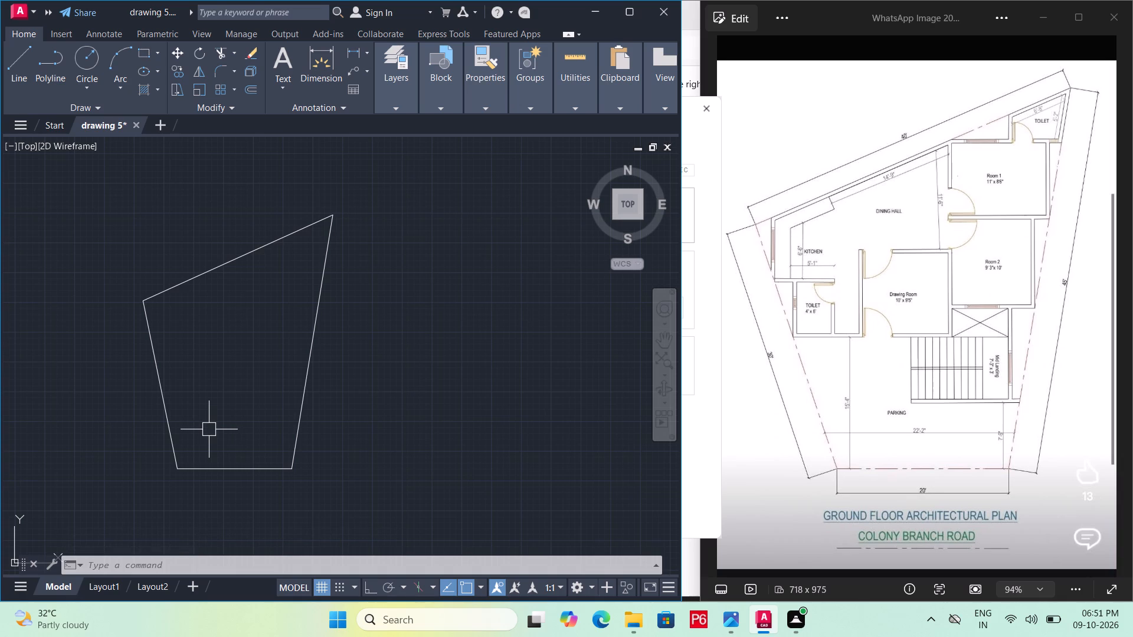
pyautogui.hotkey('ctrl', 's')
pyautogui.hotkey('ctrl', 's')
pyautogui.hotkey('ctrl', 's')
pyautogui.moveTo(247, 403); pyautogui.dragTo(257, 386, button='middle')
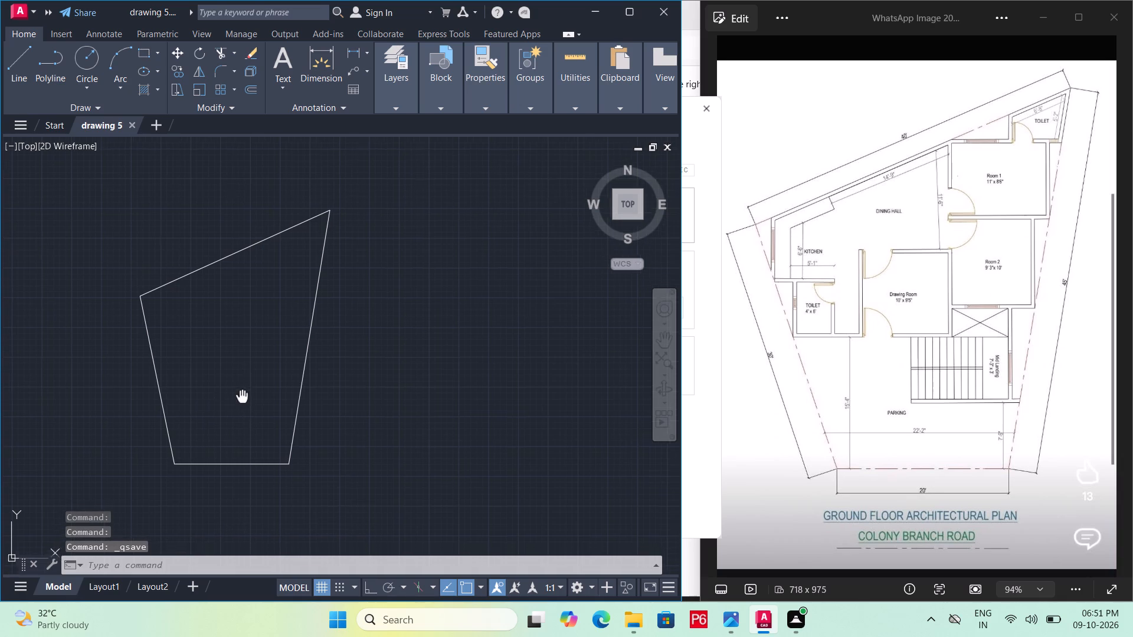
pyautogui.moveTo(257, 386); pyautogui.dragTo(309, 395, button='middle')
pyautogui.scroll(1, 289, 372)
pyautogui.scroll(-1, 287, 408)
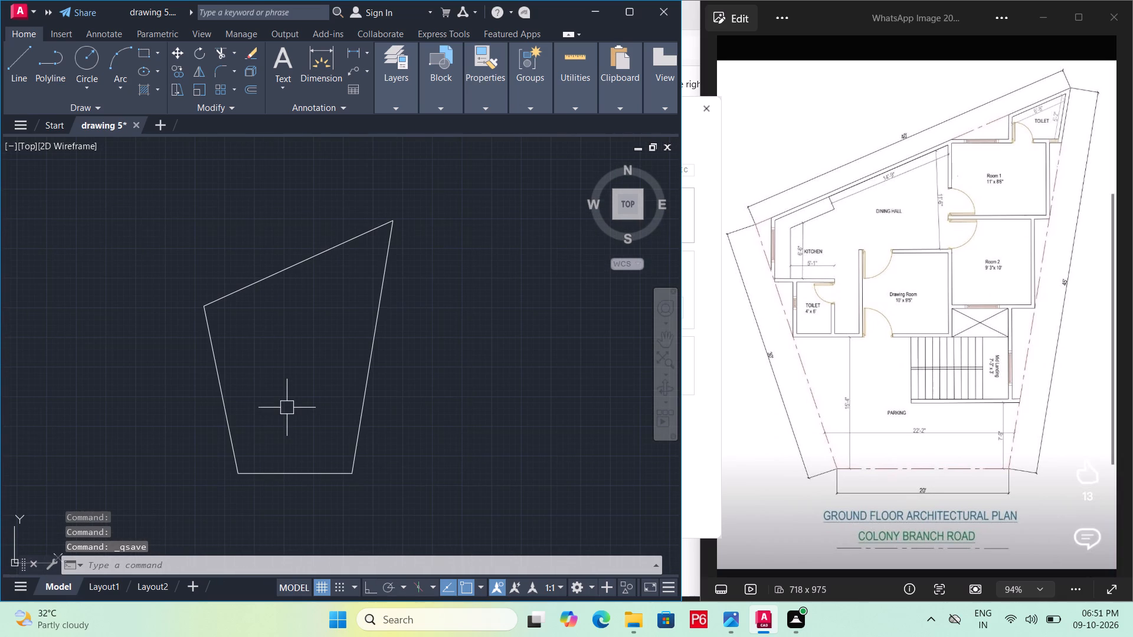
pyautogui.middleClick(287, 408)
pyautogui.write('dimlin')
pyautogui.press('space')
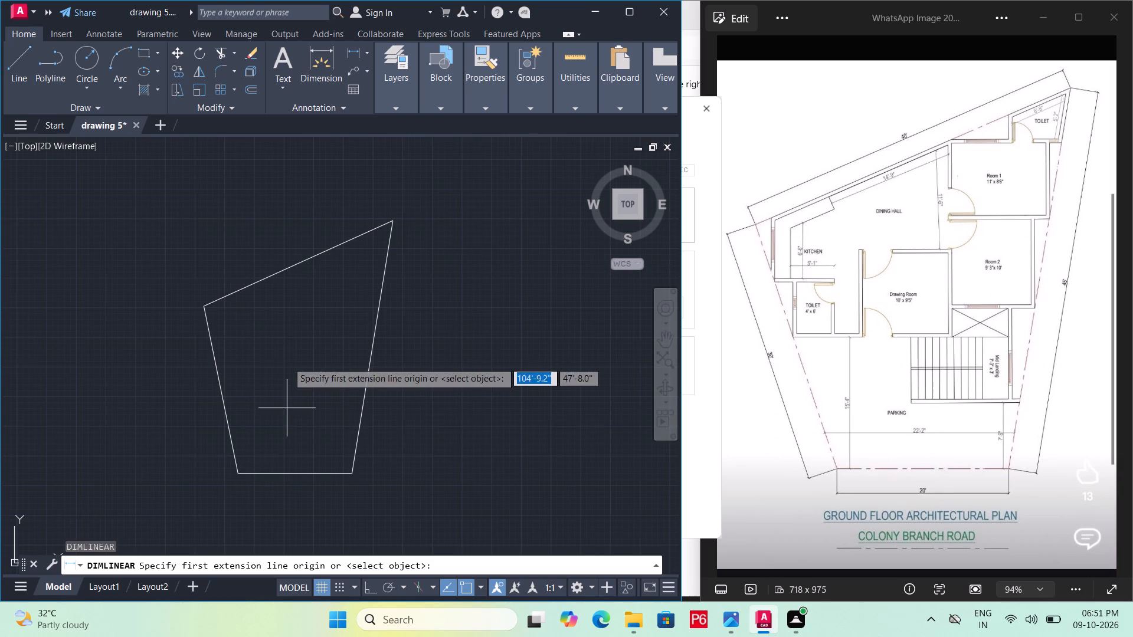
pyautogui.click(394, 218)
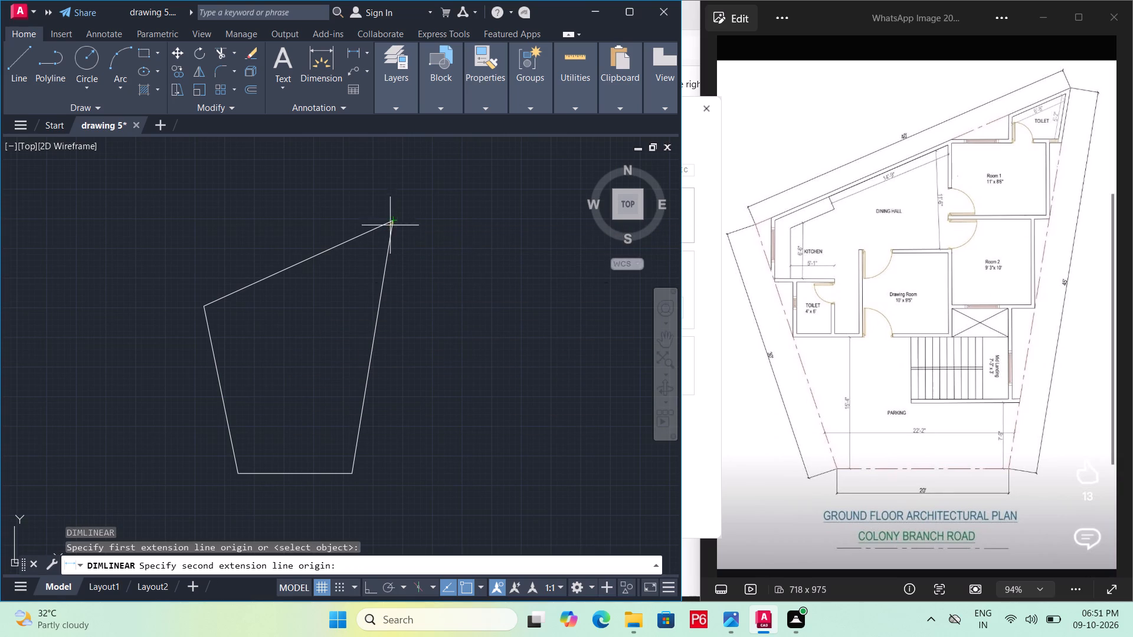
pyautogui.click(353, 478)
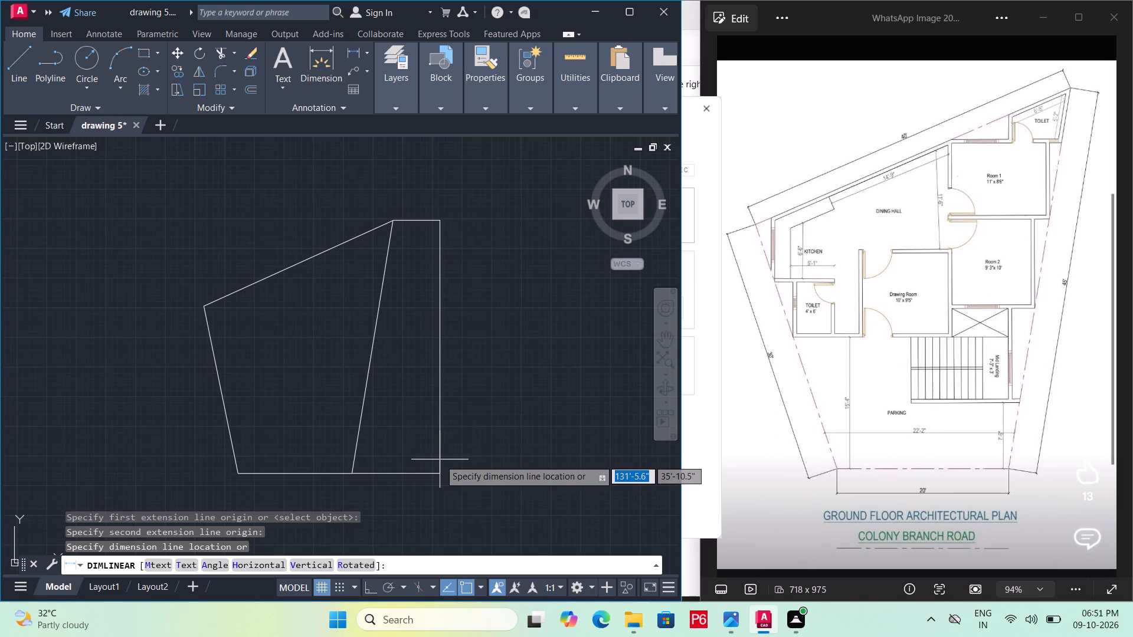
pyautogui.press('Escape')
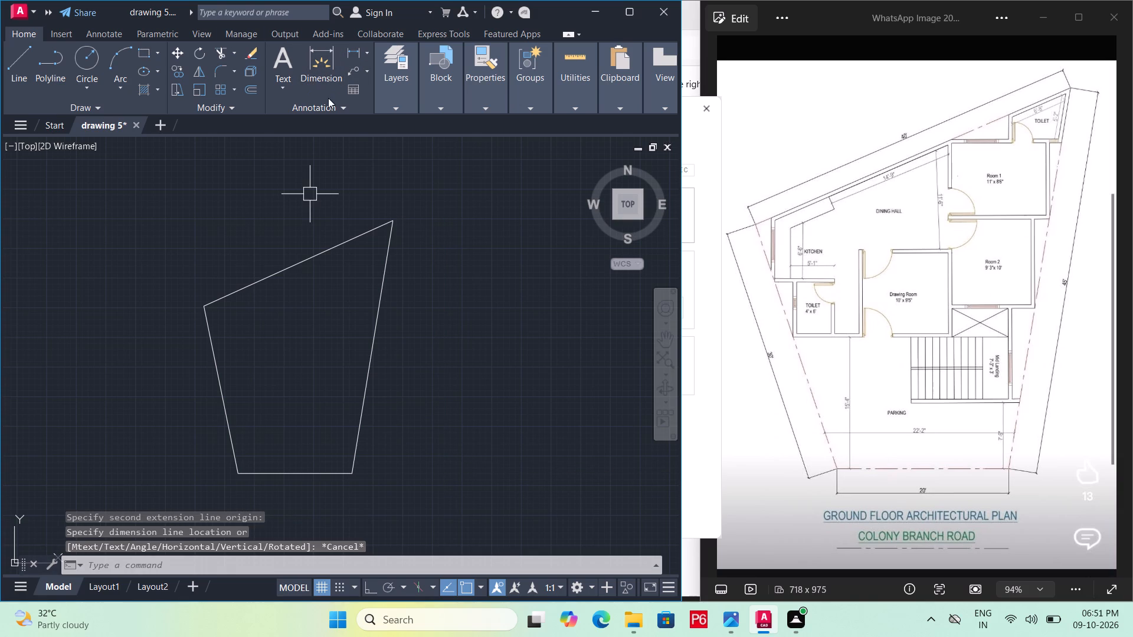
# Add an aligned dimension along the right boundary line, from its top corner to its bottom corner, placed outside the plot.
pyautogui.write('dim')
pyautogui.press('a')
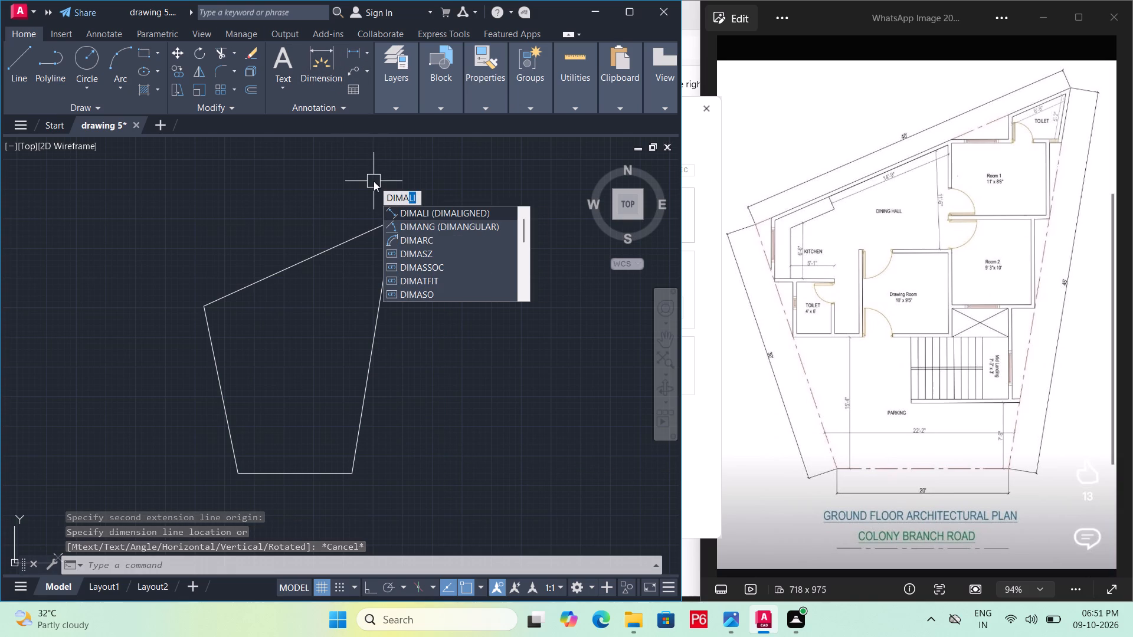
pyautogui.press('l')
pyautogui.write('i')
pyautogui.press('space')
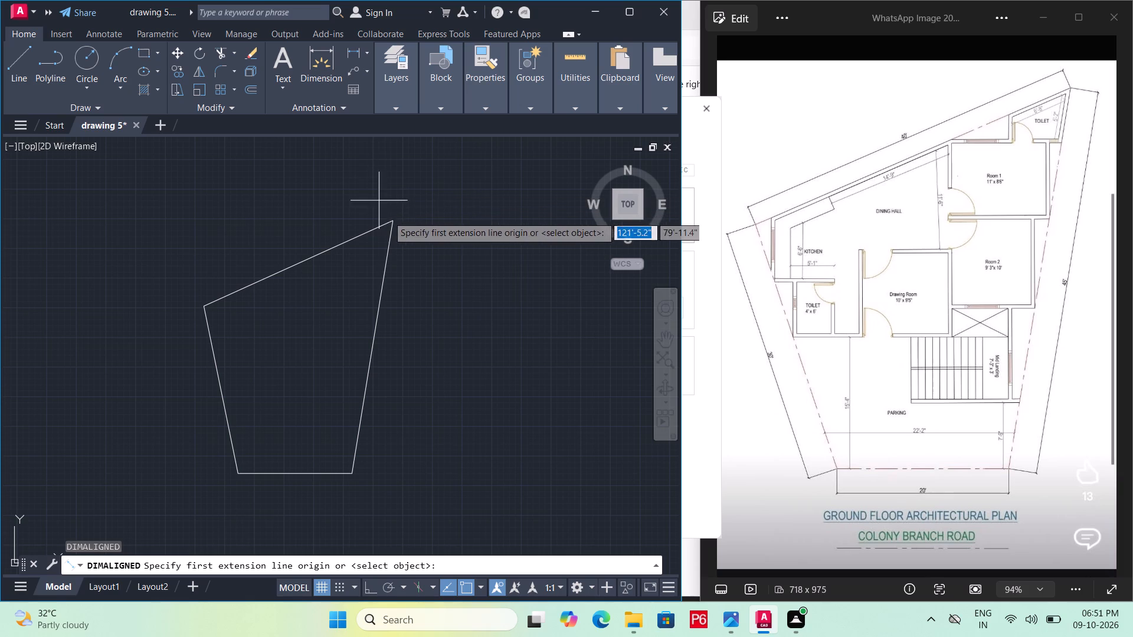
pyautogui.click(393, 220)
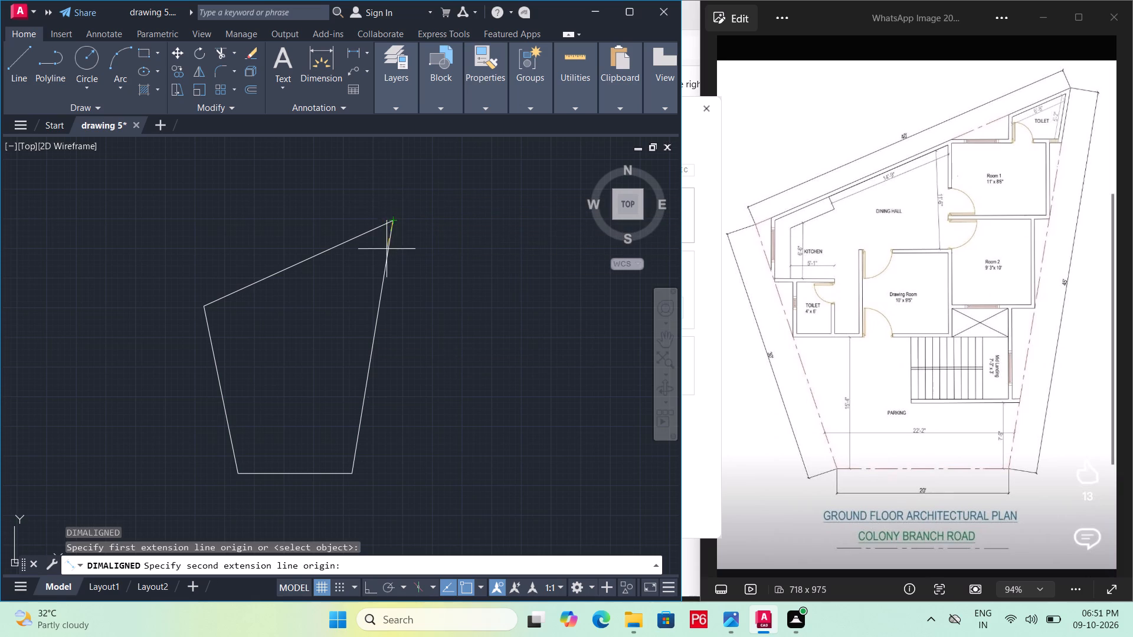
pyautogui.click(352, 477)
pyautogui.click(379, 472)
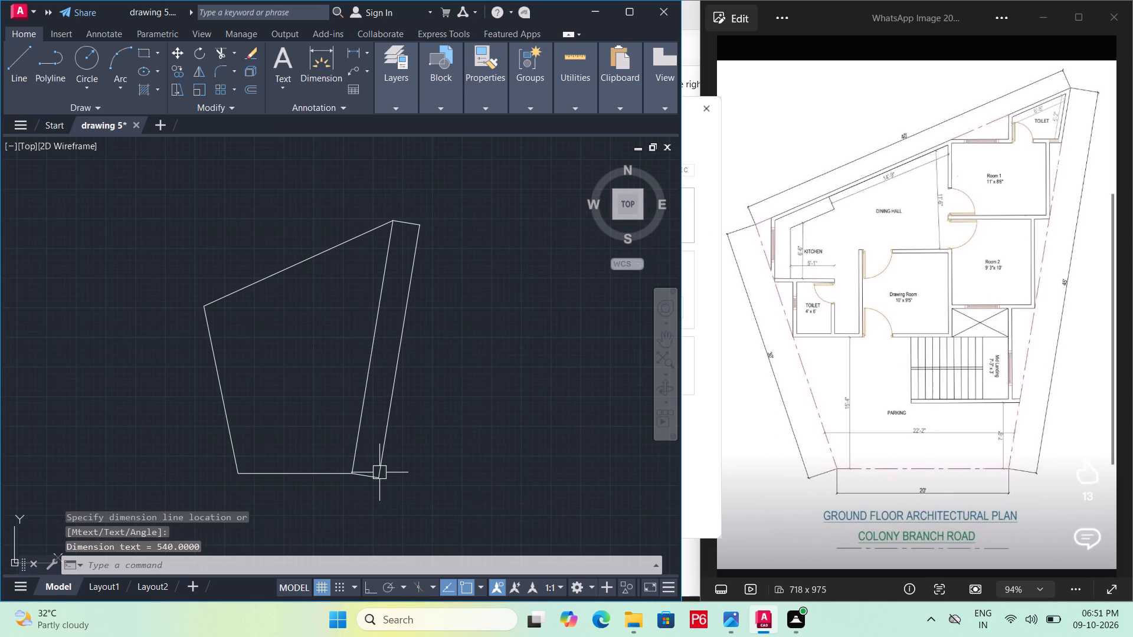
pyautogui.press('Escape')
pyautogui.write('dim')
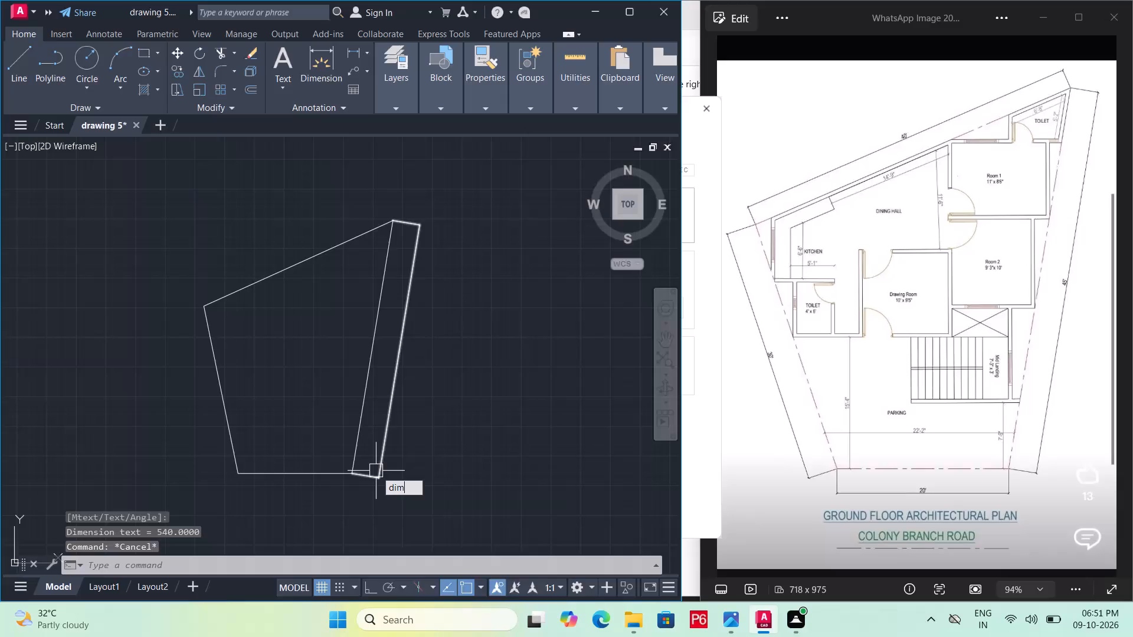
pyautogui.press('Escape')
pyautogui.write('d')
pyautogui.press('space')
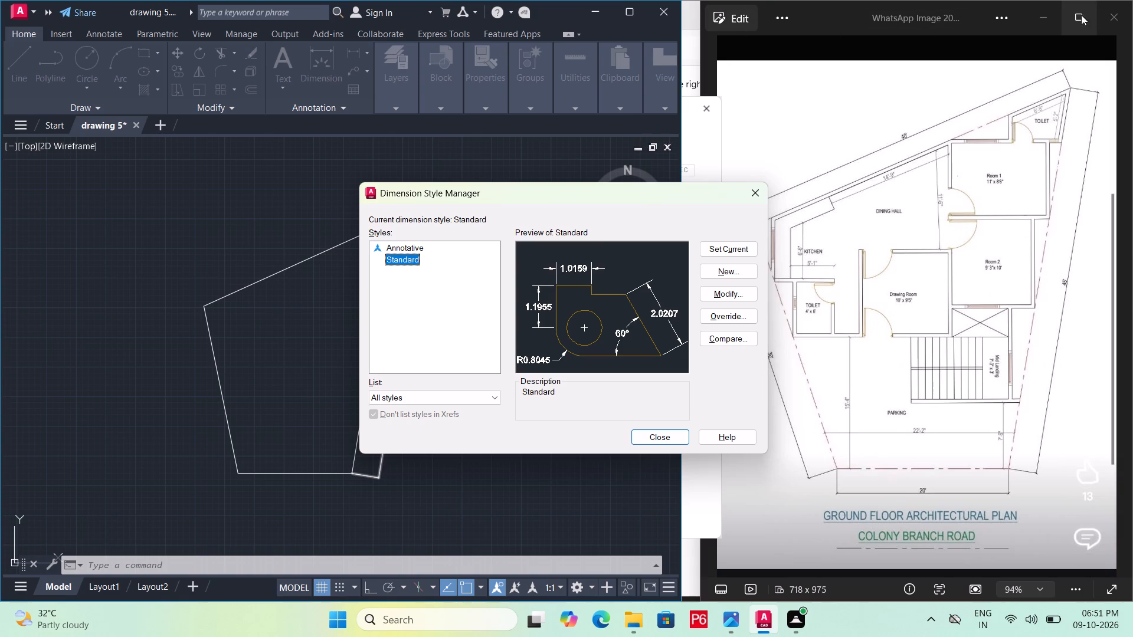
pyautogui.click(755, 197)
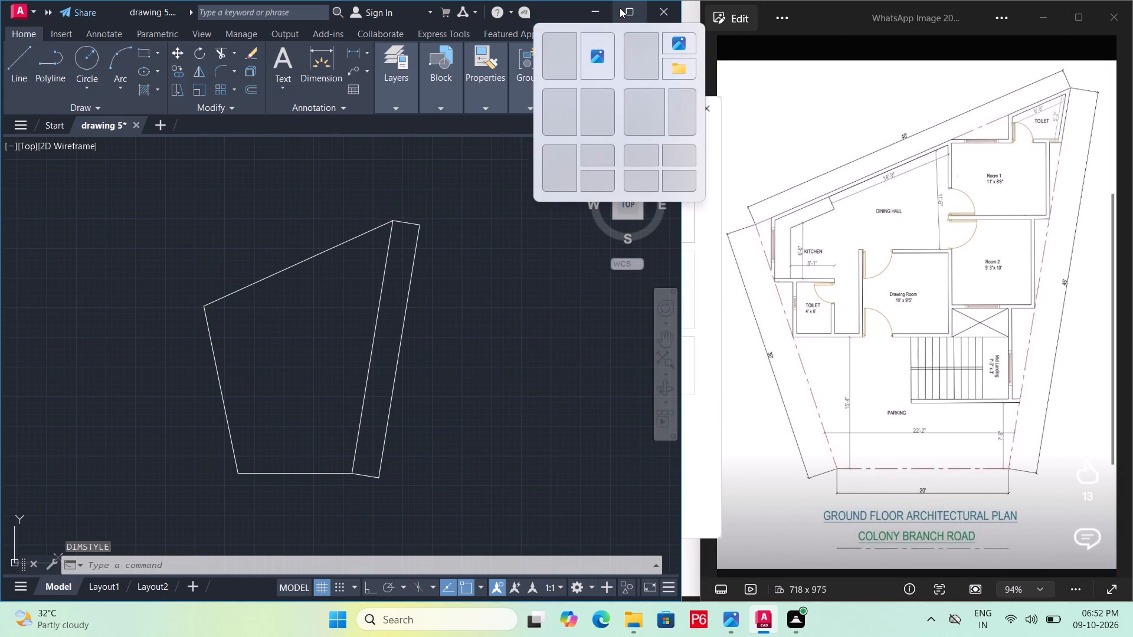
# Arrange the drawing and the reference image side by side, giving the drawing window about two thirds of the screen width.
pyautogui.click(594, 51)
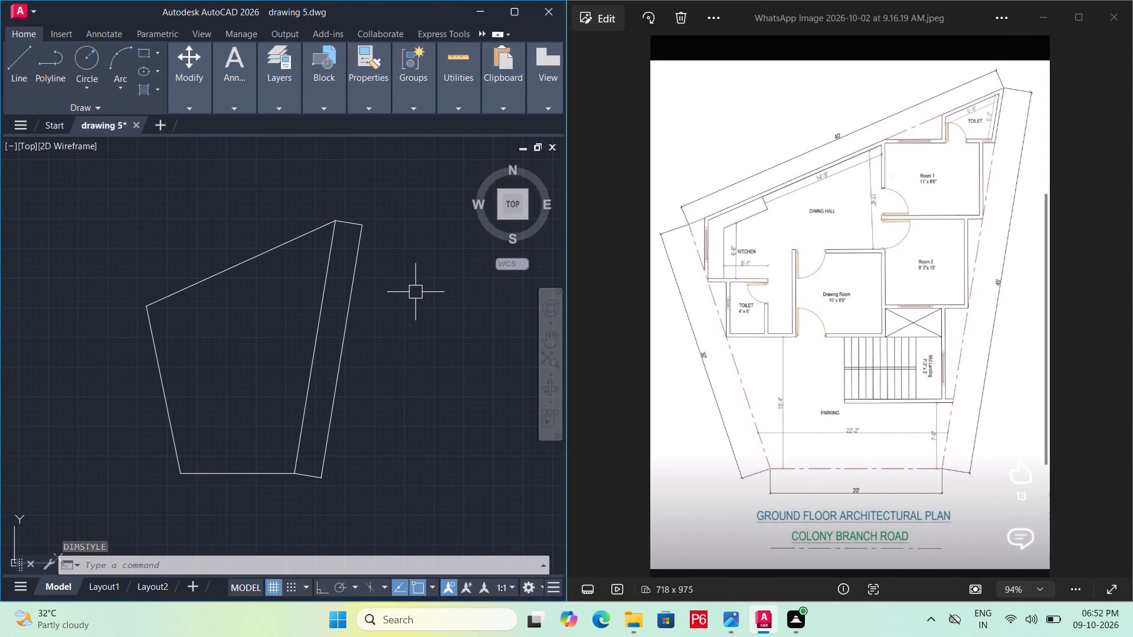
pyautogui.doubleClick(564, 246)
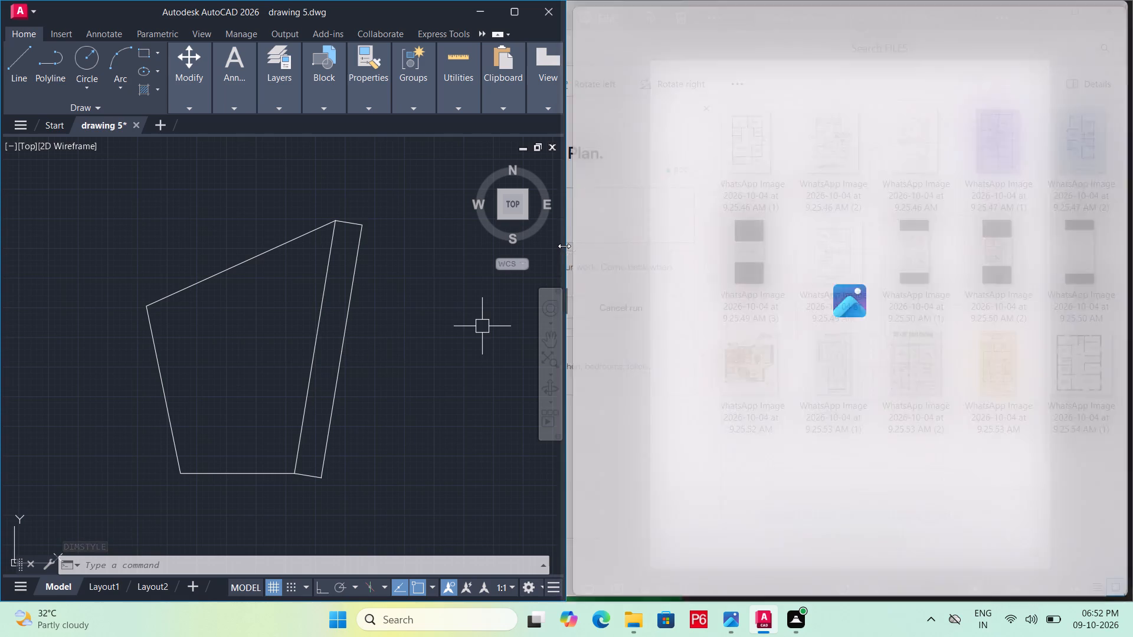
pyautogui.moveTo(564, 246); pyautogui.dragTo(742, 252)
pyautogui.click(742, 252)
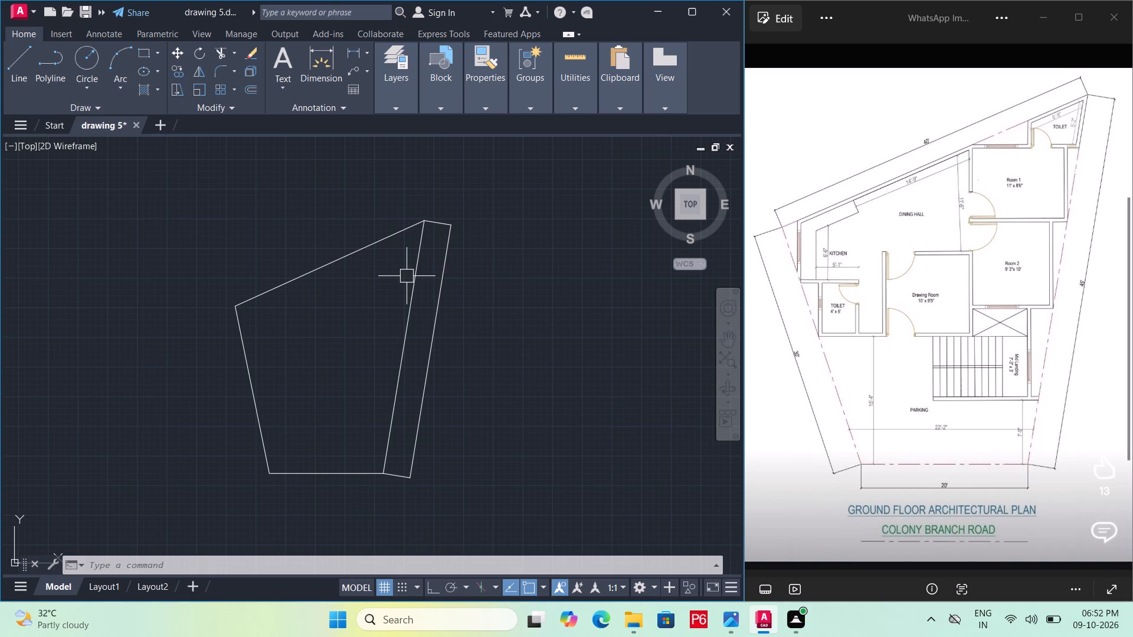
# Set the Standard dimension style's primary units to Engineering format with one decimal place of precision.
pyautogui.scroll(1, 349, 288)
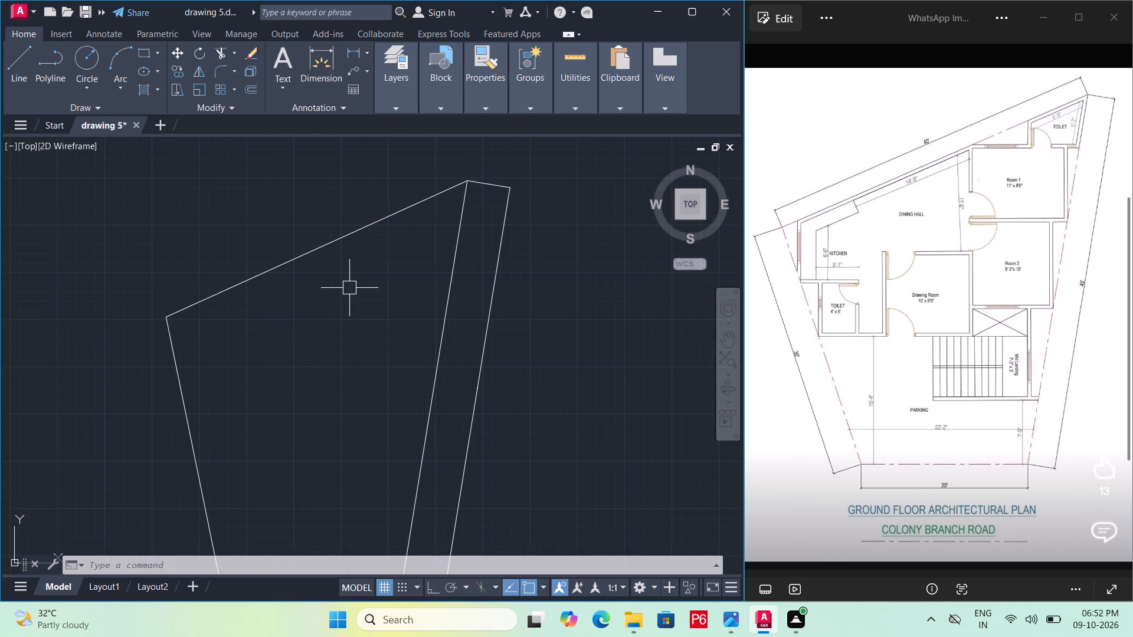
pyautogui.scroll(-1, 349, 288)
pyautogui.write('d')
pyautogui.press('space')
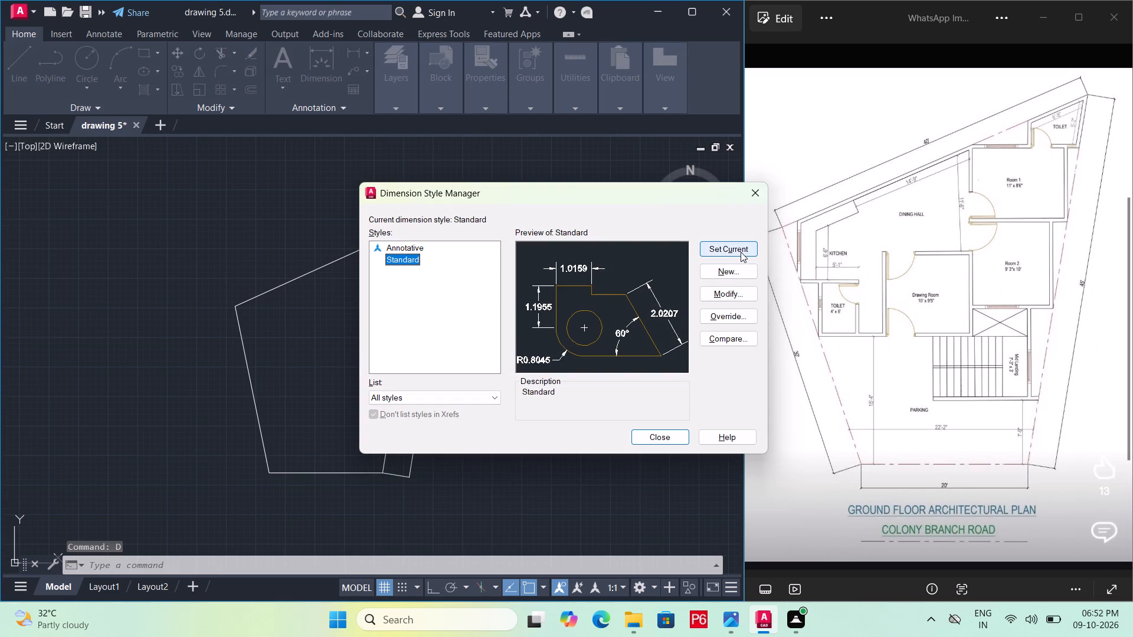
pyautogui.click(725, 296)
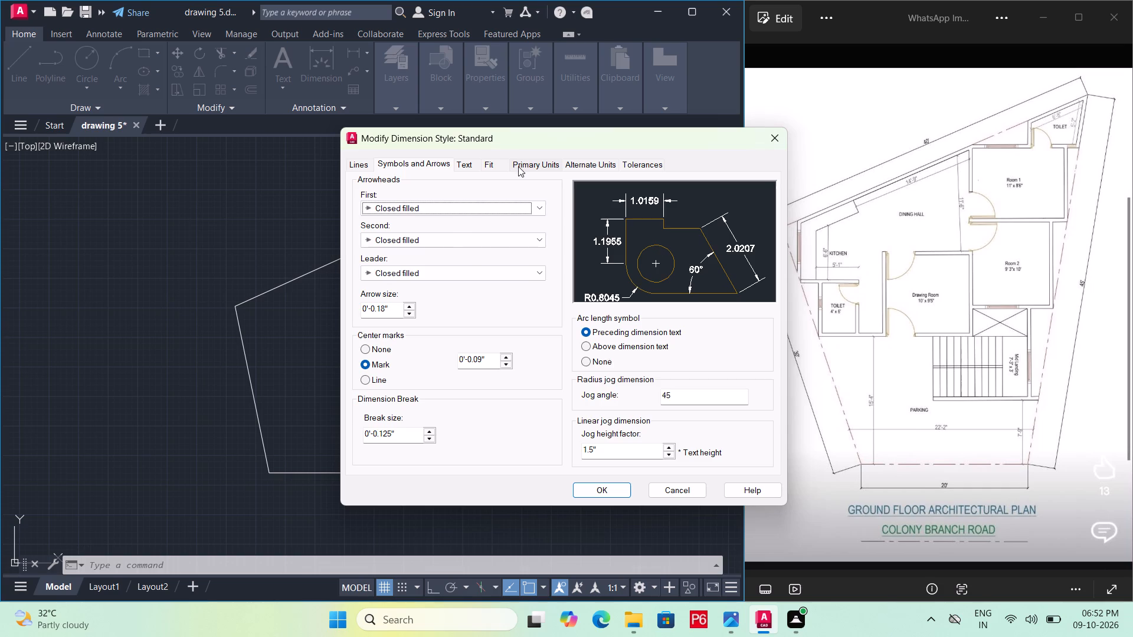
pyautogui.click(518, 166)
pyautogui.click(521, 191)
pyautogui.click(516, 224)
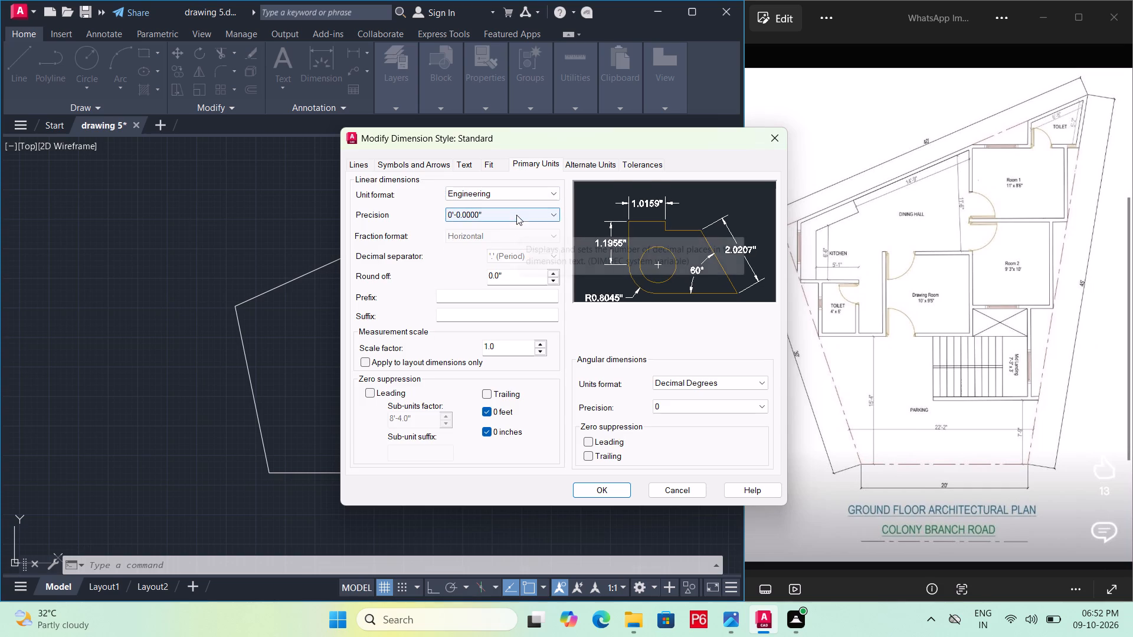
pyautogui.click(516, 215)
pyautogui.click(481, 237)
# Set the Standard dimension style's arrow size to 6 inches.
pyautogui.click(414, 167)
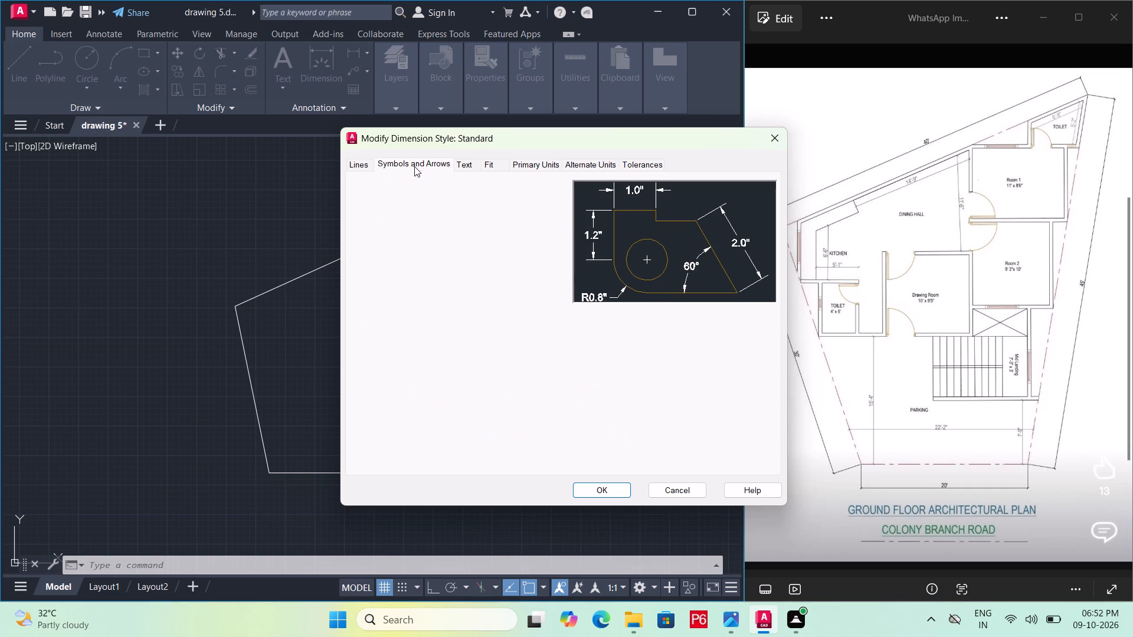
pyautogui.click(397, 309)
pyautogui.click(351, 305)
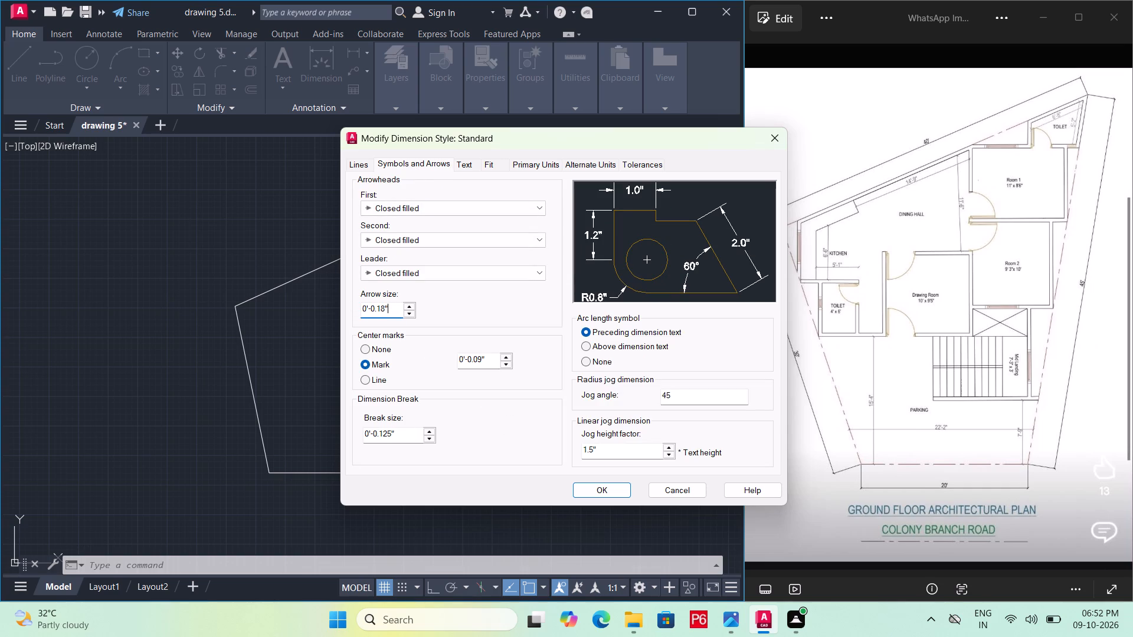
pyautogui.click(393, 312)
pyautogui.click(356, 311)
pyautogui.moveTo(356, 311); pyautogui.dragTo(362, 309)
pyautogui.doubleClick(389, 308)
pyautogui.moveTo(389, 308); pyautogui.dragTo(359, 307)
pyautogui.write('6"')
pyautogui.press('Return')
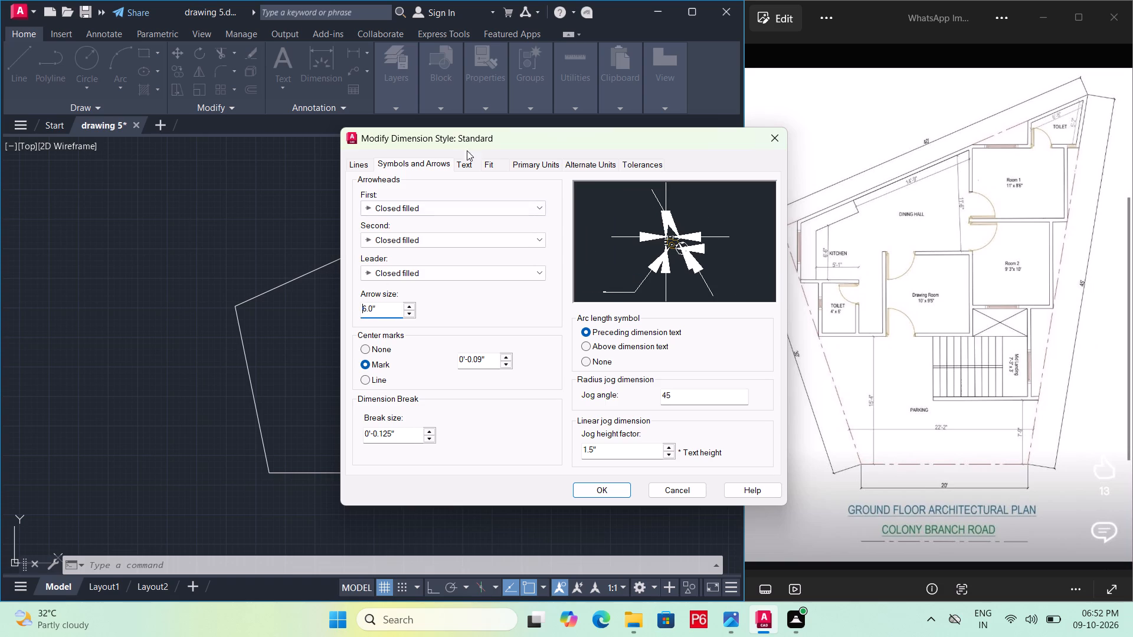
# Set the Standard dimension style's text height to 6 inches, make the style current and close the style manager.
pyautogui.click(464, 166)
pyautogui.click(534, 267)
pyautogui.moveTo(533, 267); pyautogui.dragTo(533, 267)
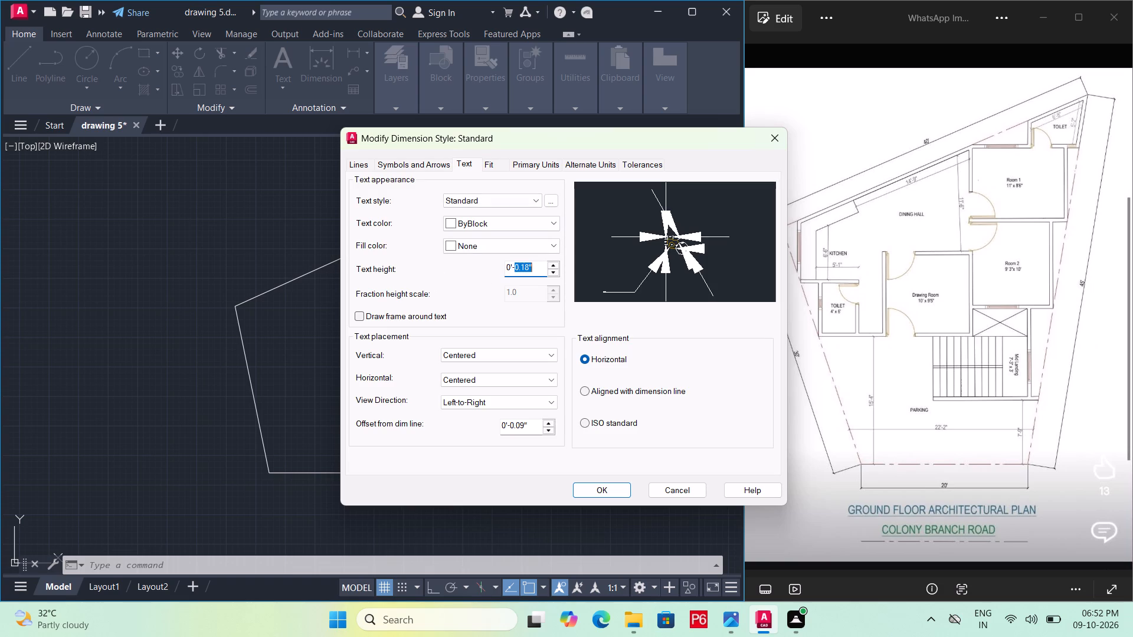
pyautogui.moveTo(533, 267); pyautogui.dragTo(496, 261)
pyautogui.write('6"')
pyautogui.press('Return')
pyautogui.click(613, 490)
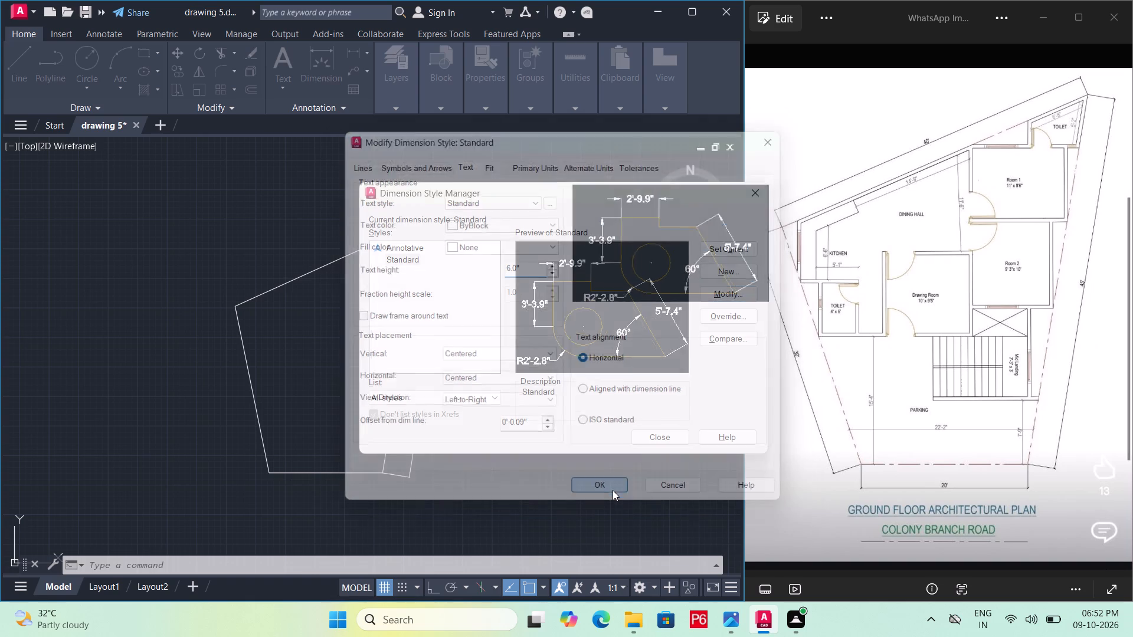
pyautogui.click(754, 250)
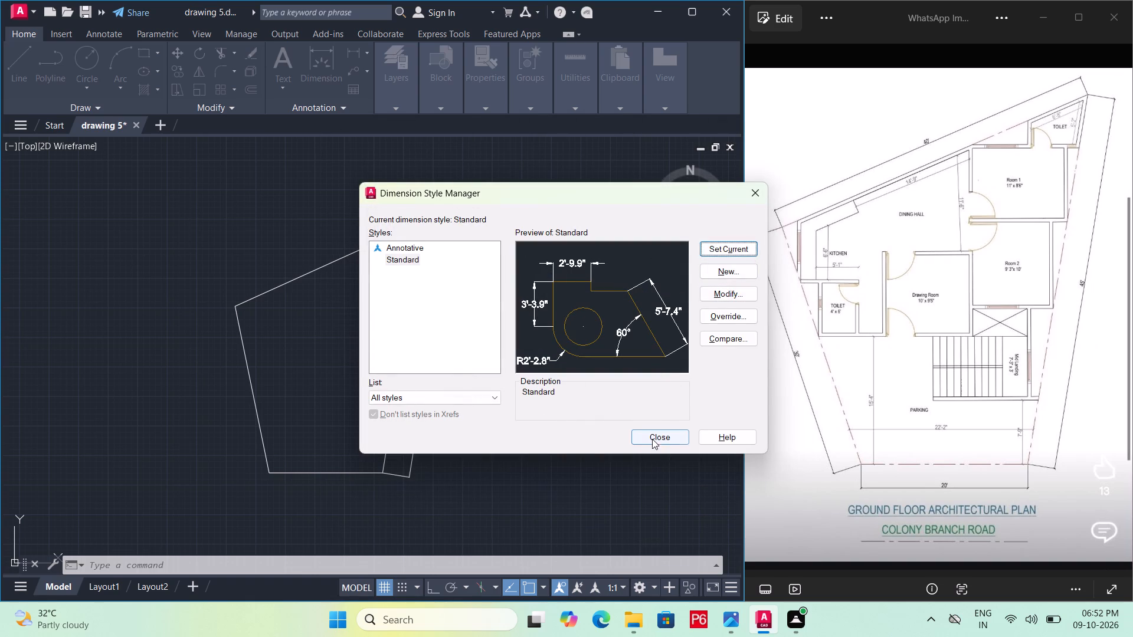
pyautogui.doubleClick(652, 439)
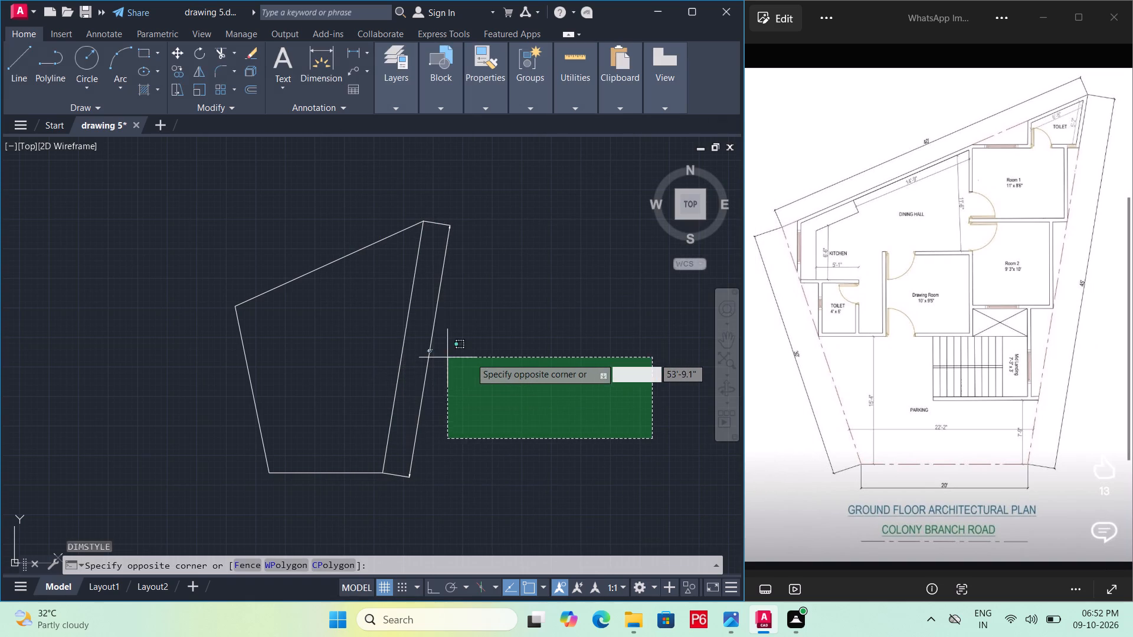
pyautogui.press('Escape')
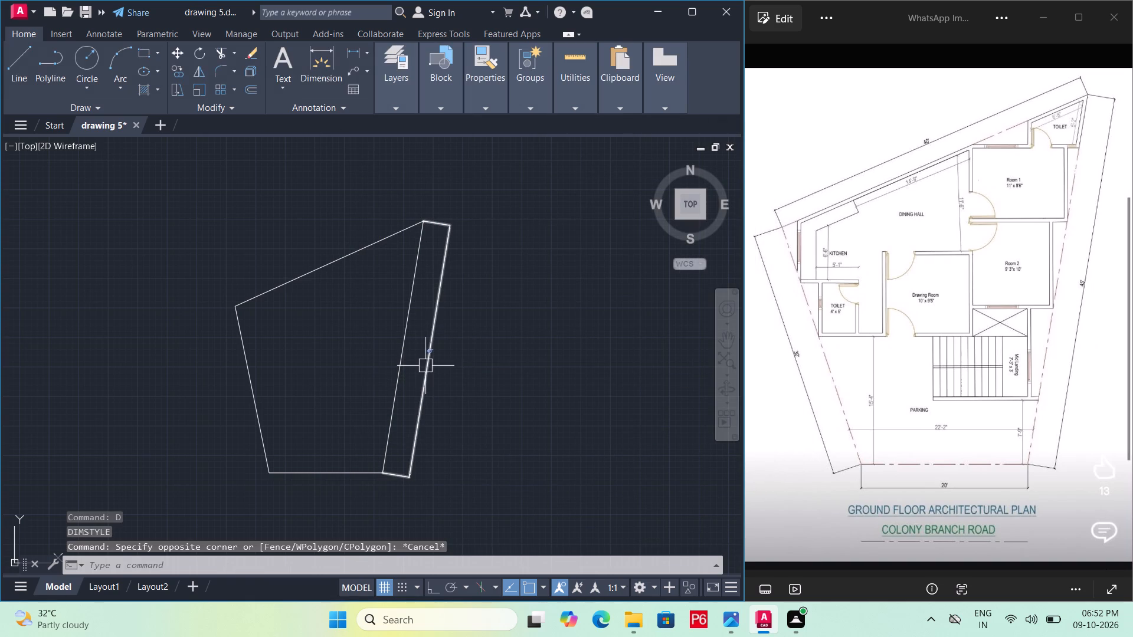
# Reopen the Standard dimension style for modification and set its arrow size to 1 foot.
pyautogui.press('d')
pyautogui.press('space')
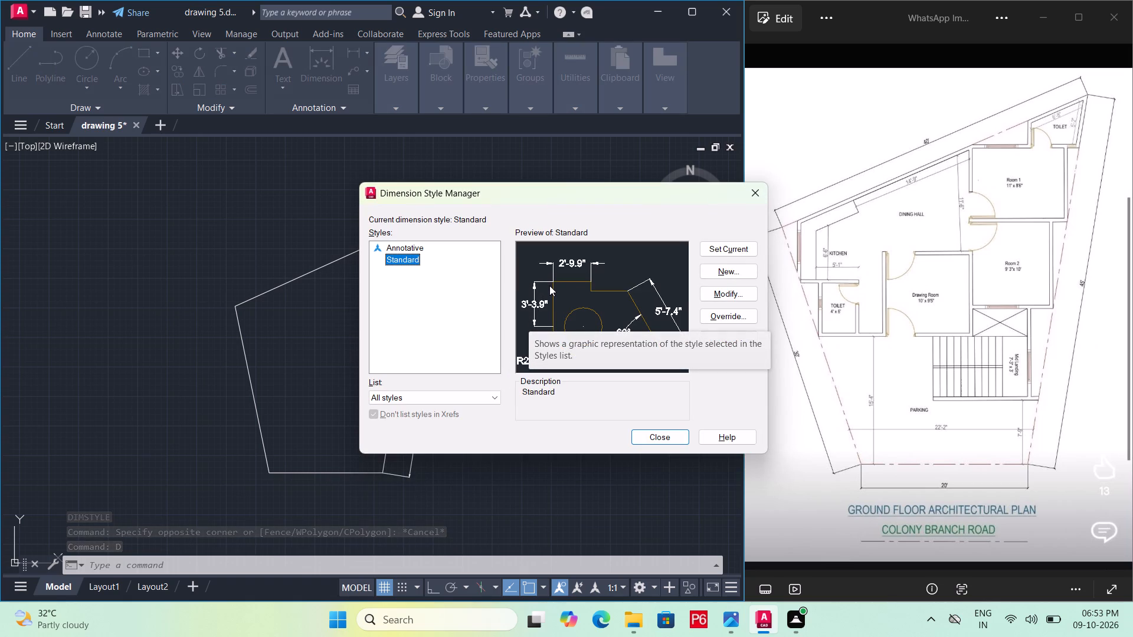
pyautogui.rightClick(511, 306)
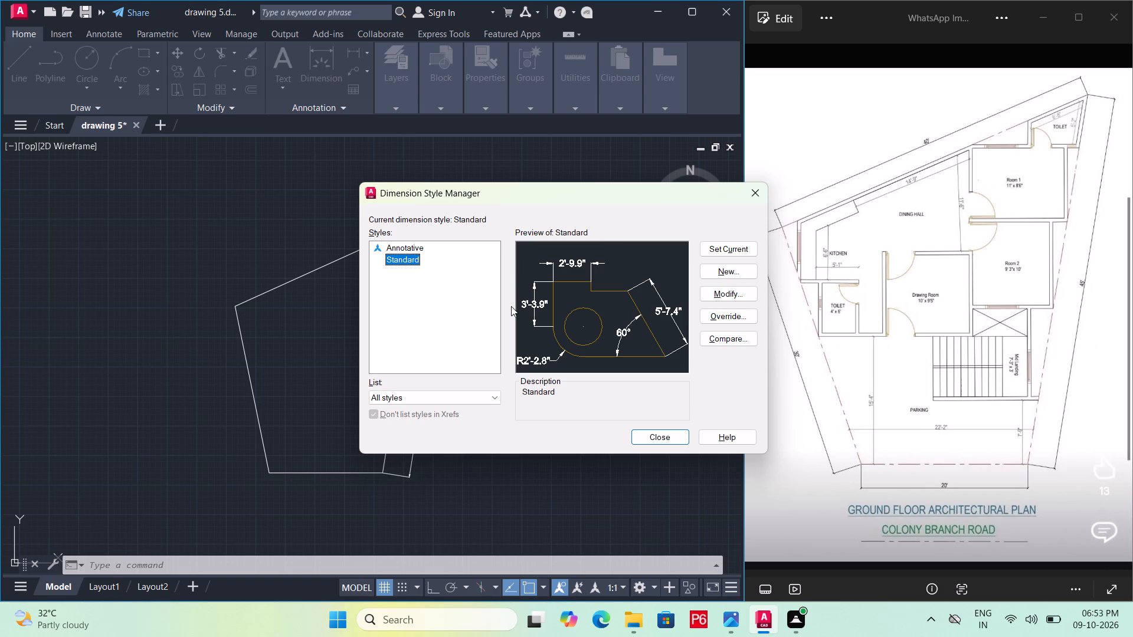
pyautogui.click(719, 290)
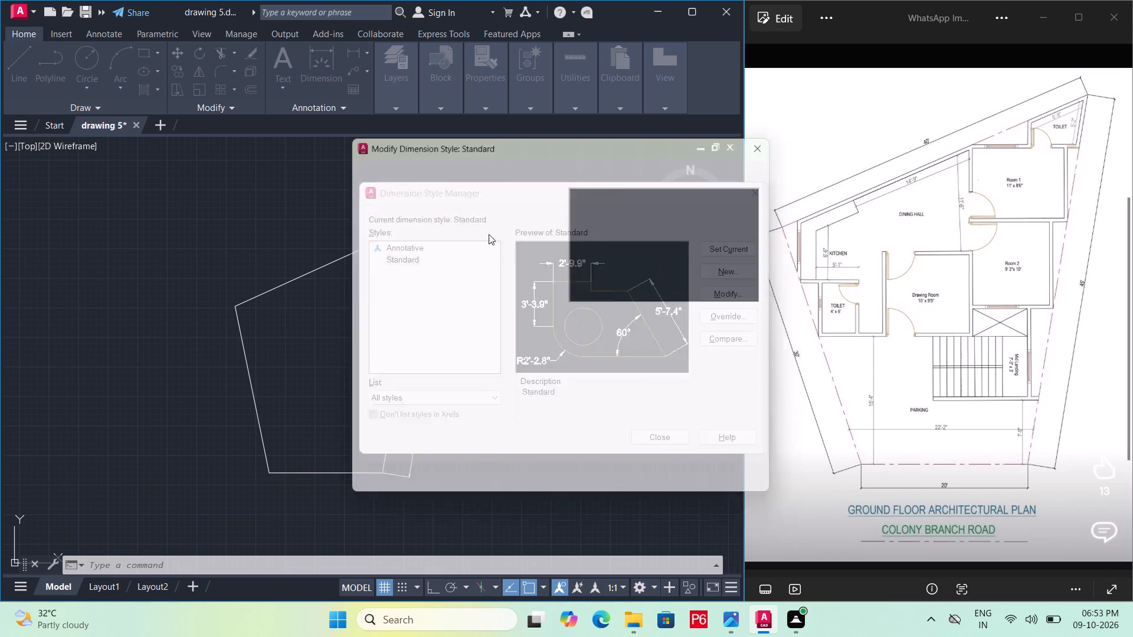
pyautogui.click(533, 168)
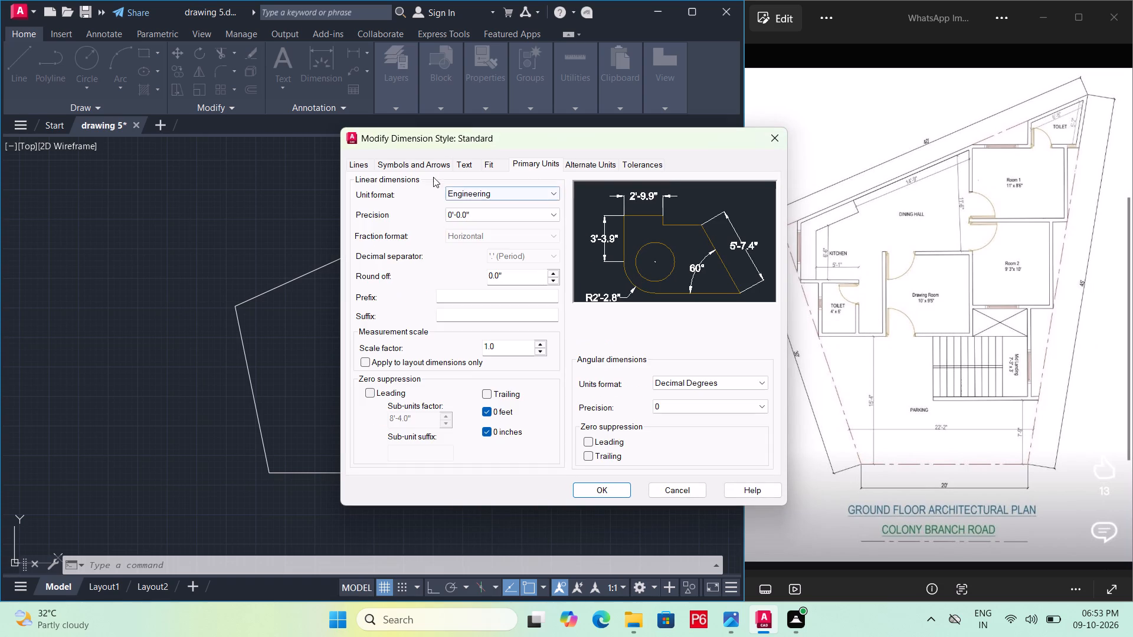
pyautogui.click(410, 169)
pyautogui.doubleClick(385, 312)
pyautogui.moveTo(376, 310); pyautogui.dragTo(348, 307)
pyautogui.doubleClick(331, 305)
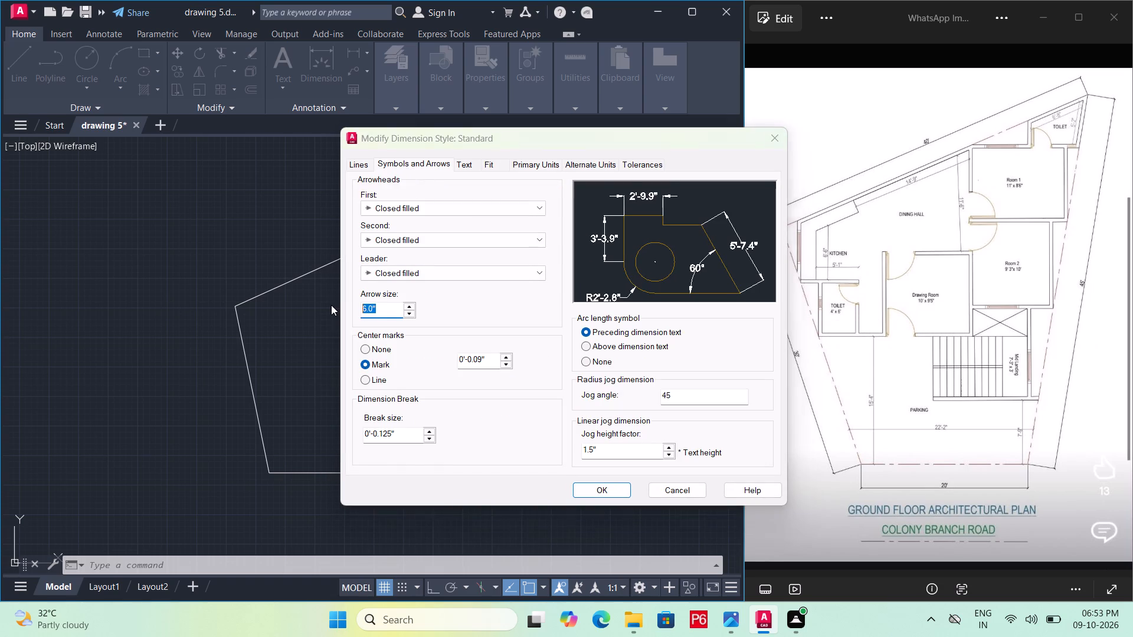
pyautogui.write("1'")
pyautogui.press('Return')
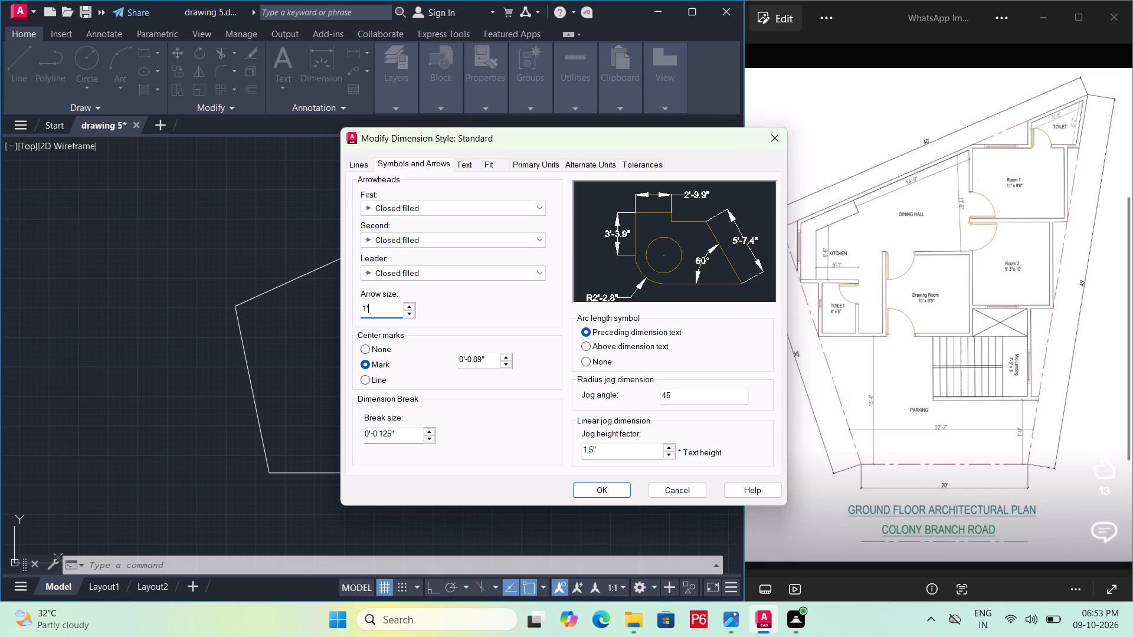
# Set the Standard dimension style's text height to 1 foot, make the style current and close the style manager.
pyautogui.click(467, 165)
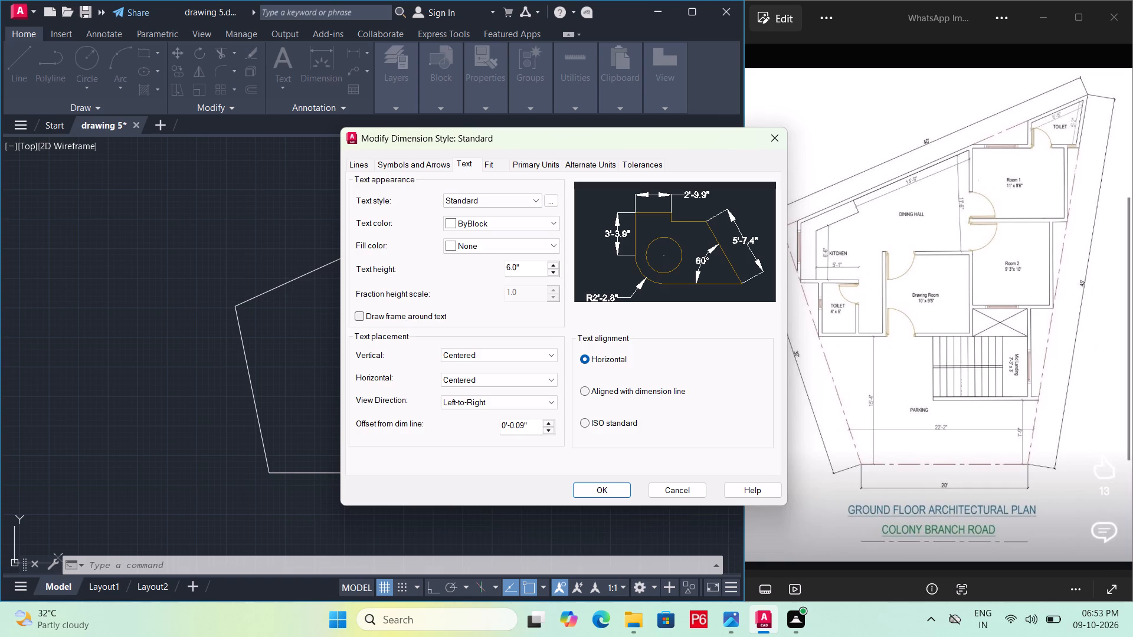
pyautogui.click(523, 269)
pyautogui.moveTo(516, 268); pyautogui.dragTo(508, 268)
pyautogui.doubleClick(508, 268)
pyautogui.moveTo(521, 269); pyautogui.dragTo(506, 271)
pyautogui.write("1'")
pyautogui.press('Return')
pyautogui.doubleClick(617, 487)
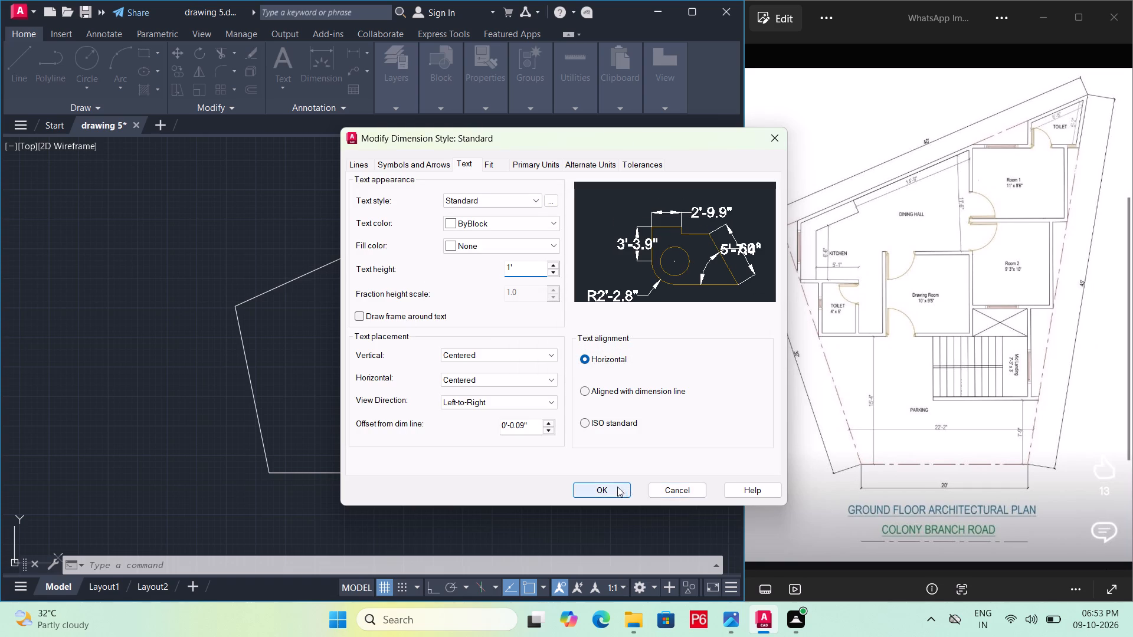
pyautogui.click(748, 251)
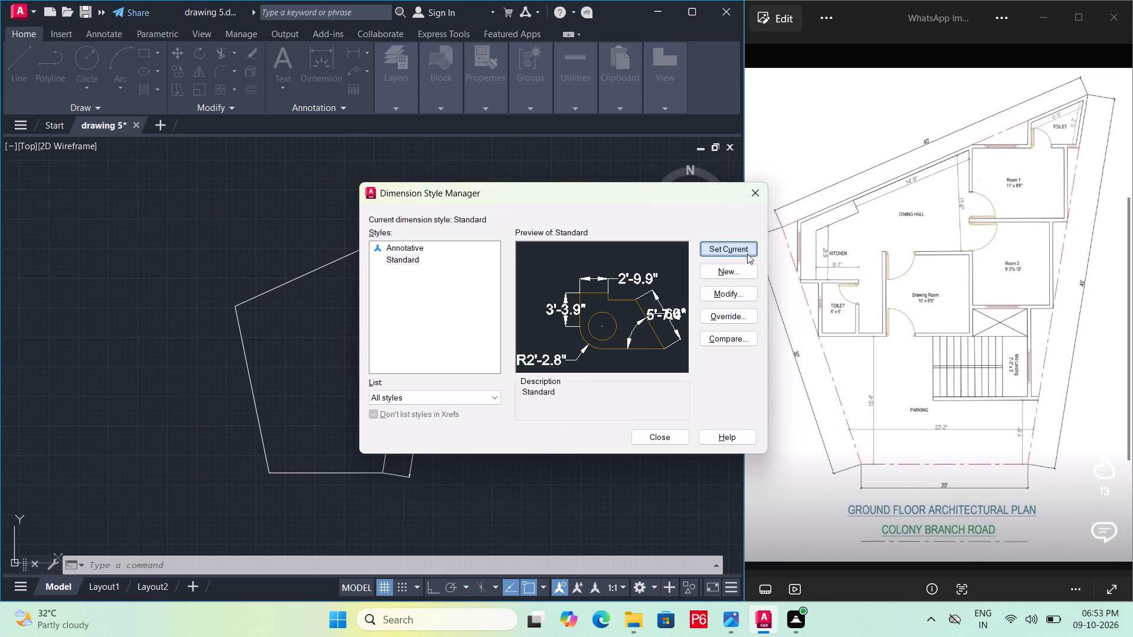
pyautogui.click(668, 442)
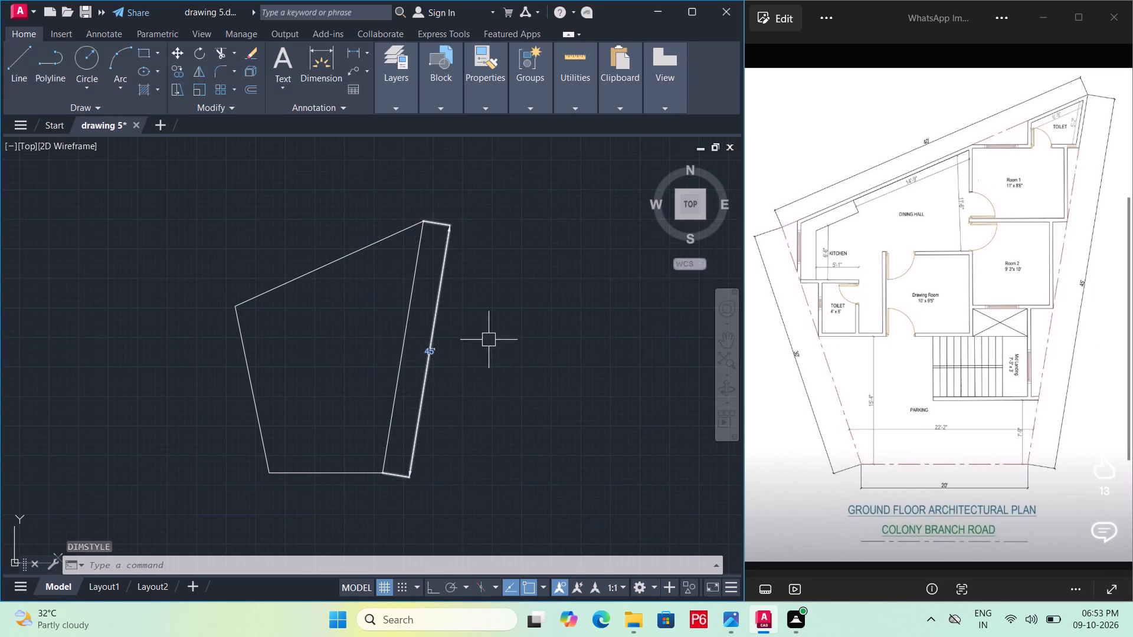
pyautogui.press('Escape')
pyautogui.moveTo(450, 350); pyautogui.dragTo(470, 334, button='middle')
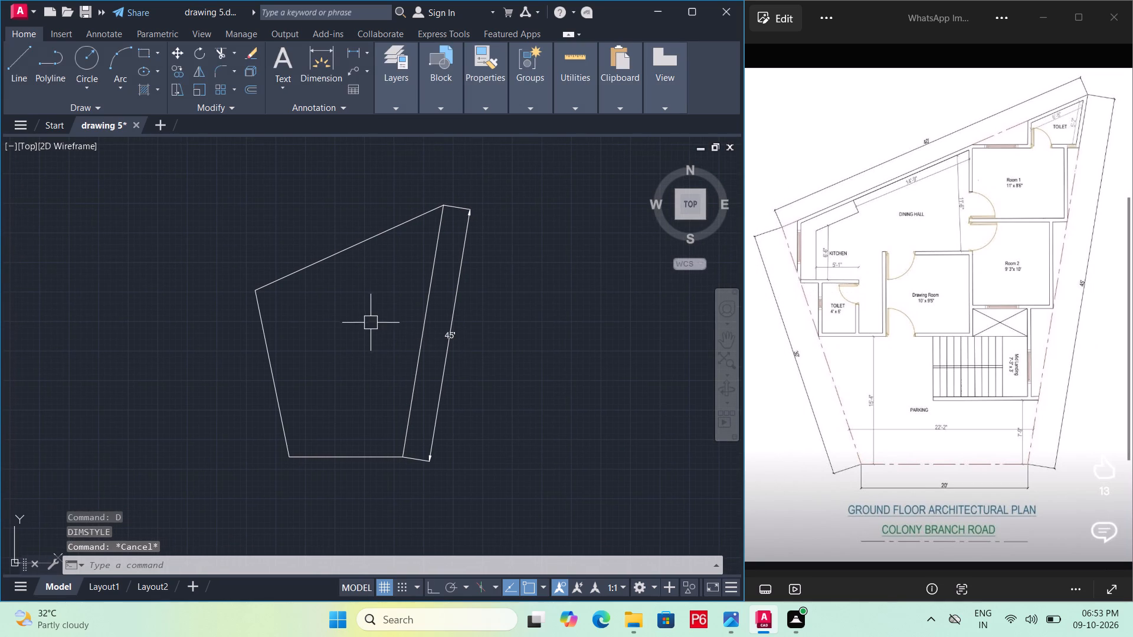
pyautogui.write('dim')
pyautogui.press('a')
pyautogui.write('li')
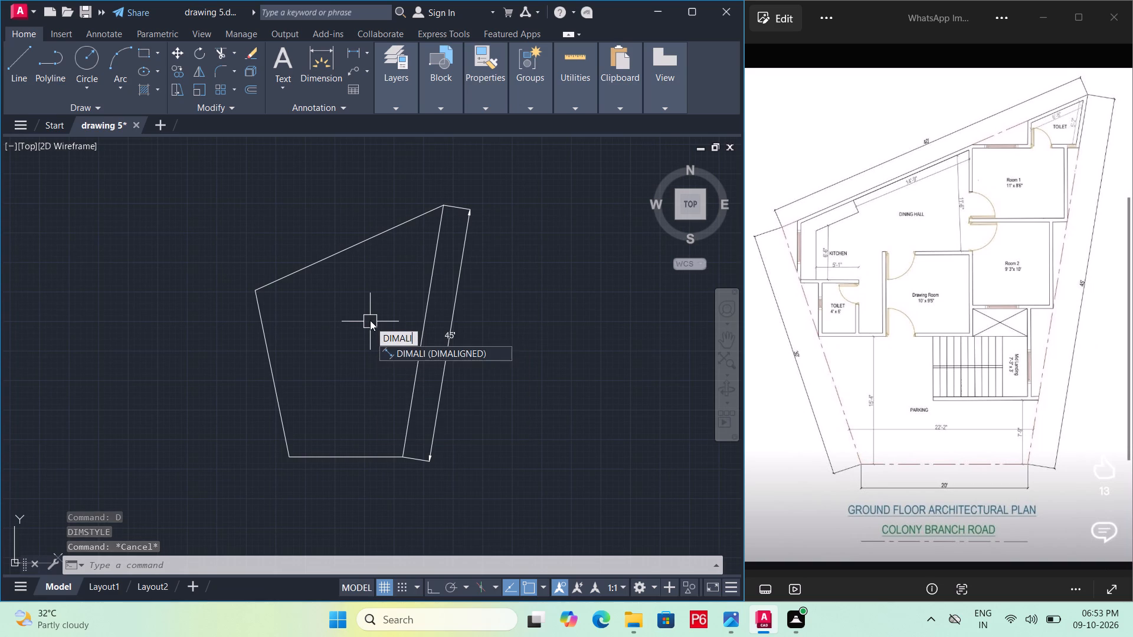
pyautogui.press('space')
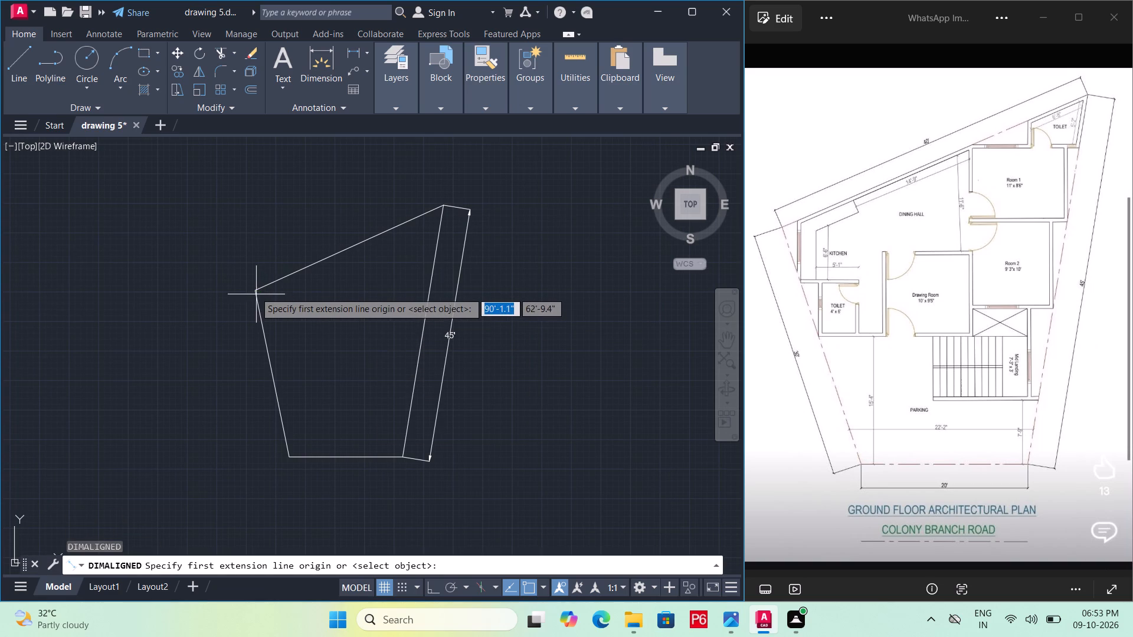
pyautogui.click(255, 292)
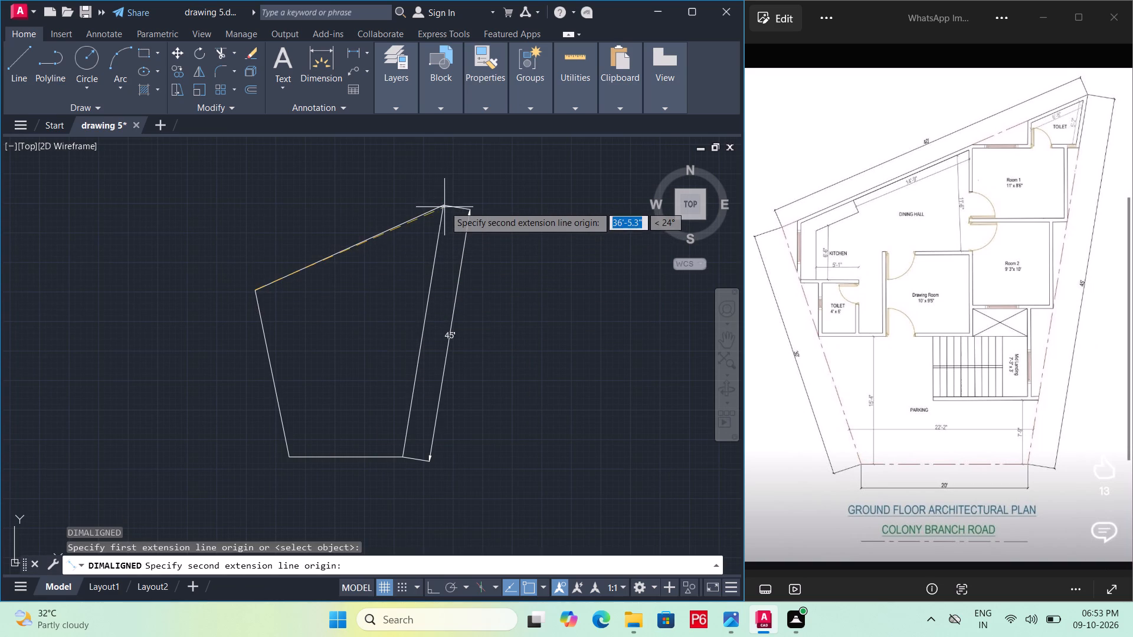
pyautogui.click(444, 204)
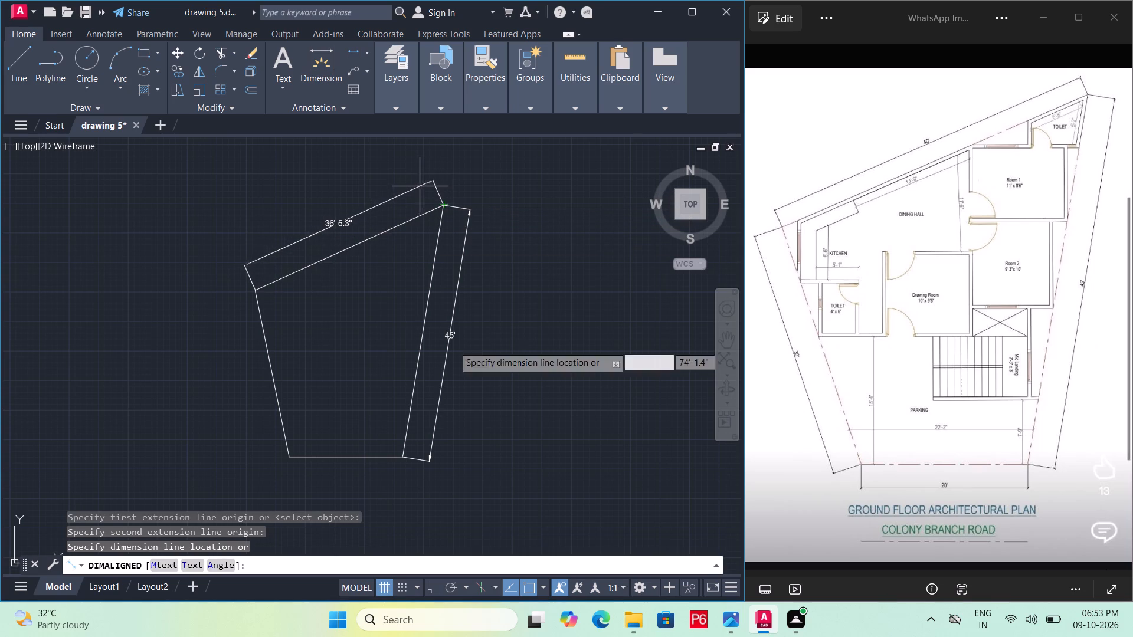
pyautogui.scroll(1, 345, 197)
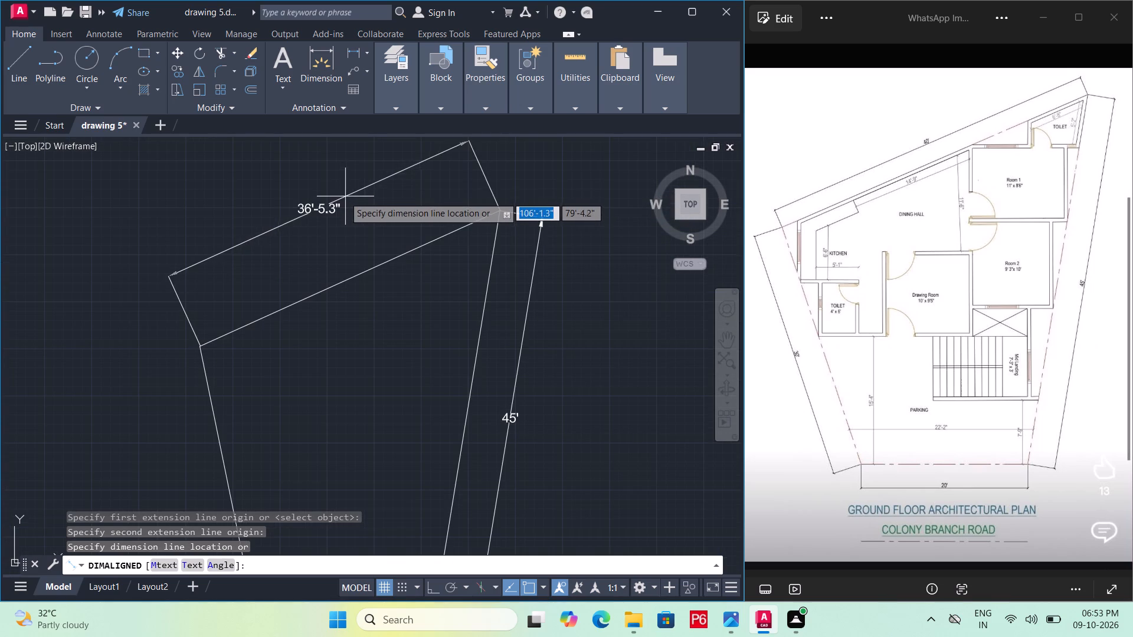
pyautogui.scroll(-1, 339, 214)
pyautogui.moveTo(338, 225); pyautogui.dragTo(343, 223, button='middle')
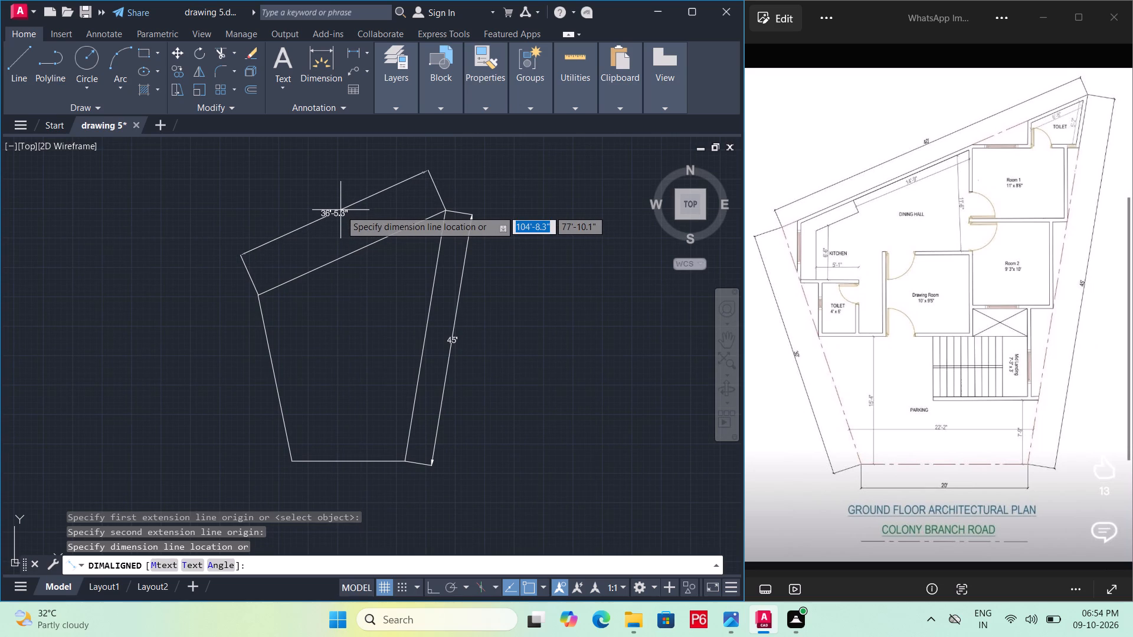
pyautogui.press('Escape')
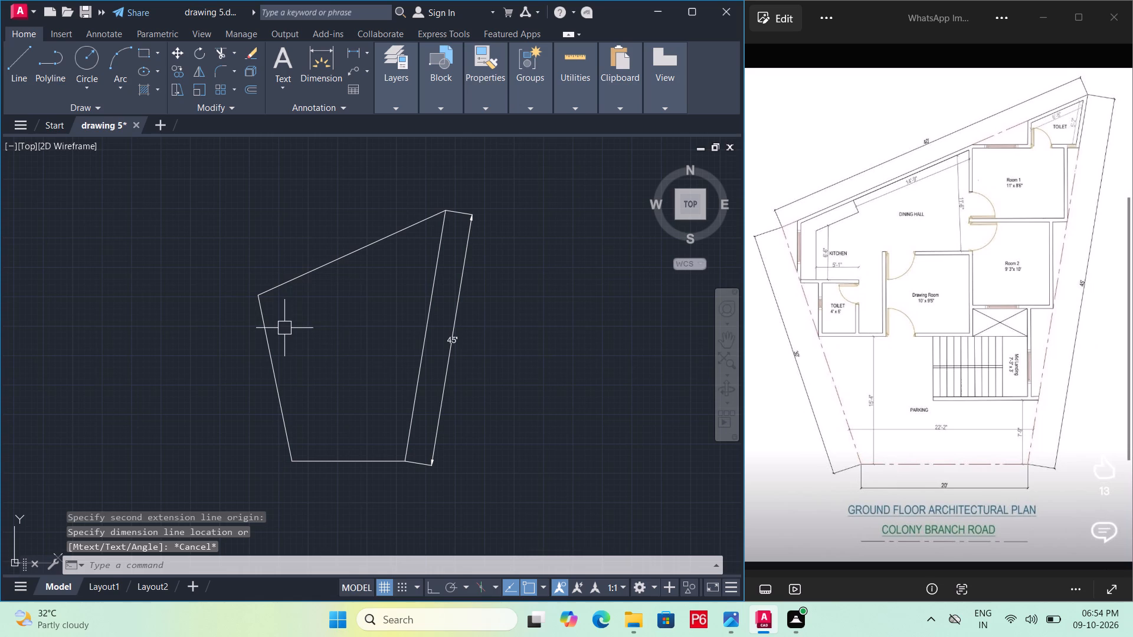
# Add an aligned dimension along the plot's left boundary line, from its top corner to its bottom corner, placed outside the plot.
pyautogui.write('dim')
pyautogui.write('al')
pyautogui.write('i')
pyautogui.press('space')
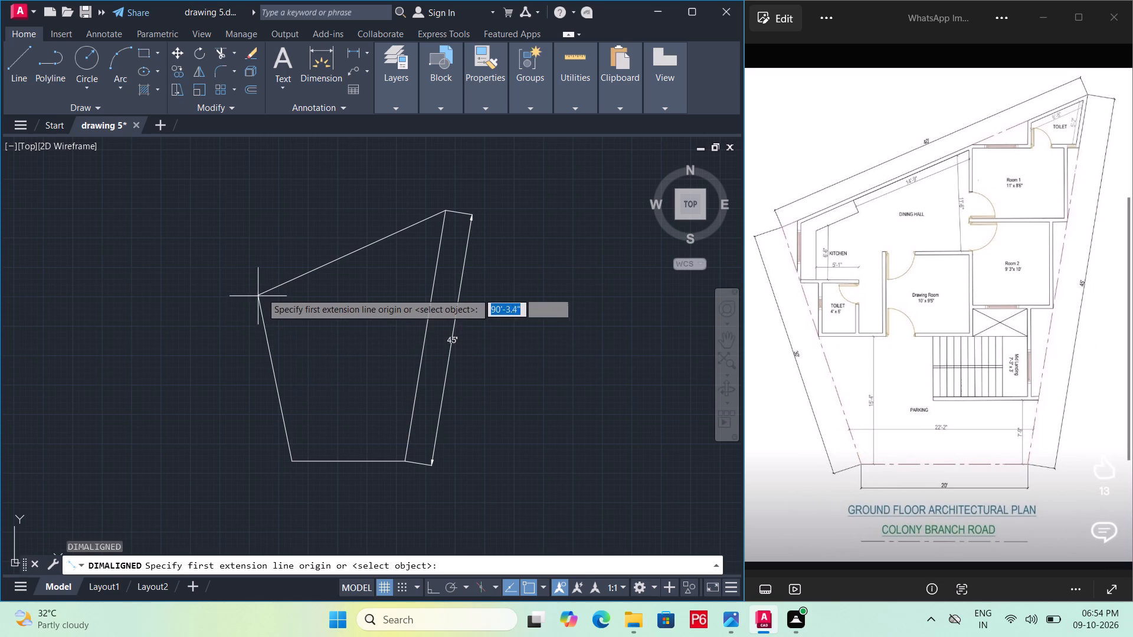
pyautogui.click(261, 291)
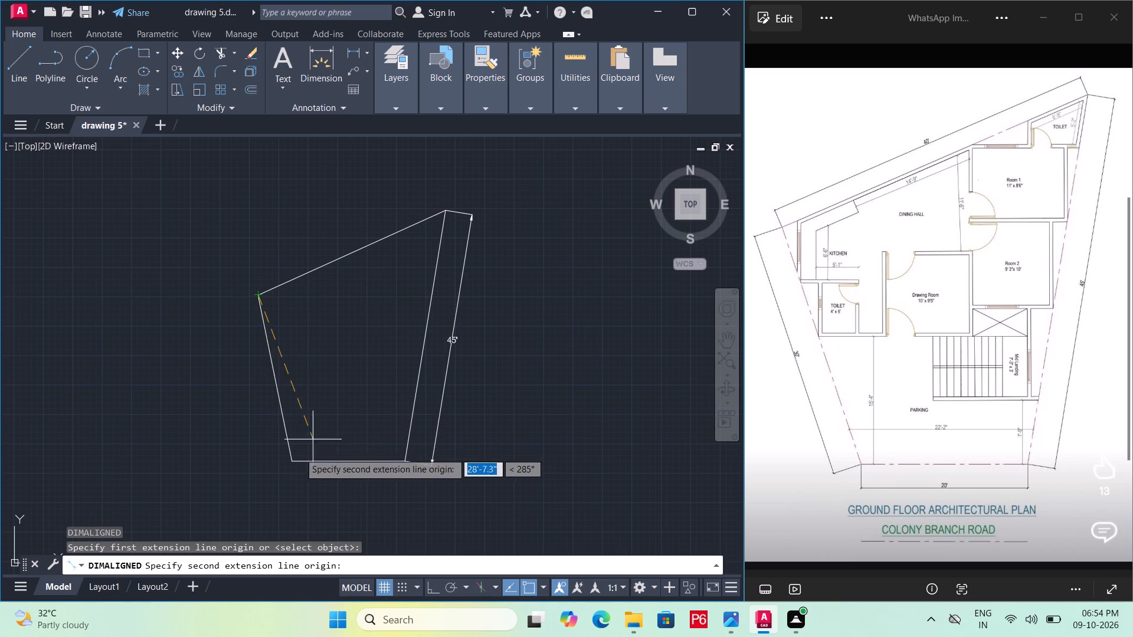
pyautogui.click(293, 461)
pyautogui.click(248, 467)
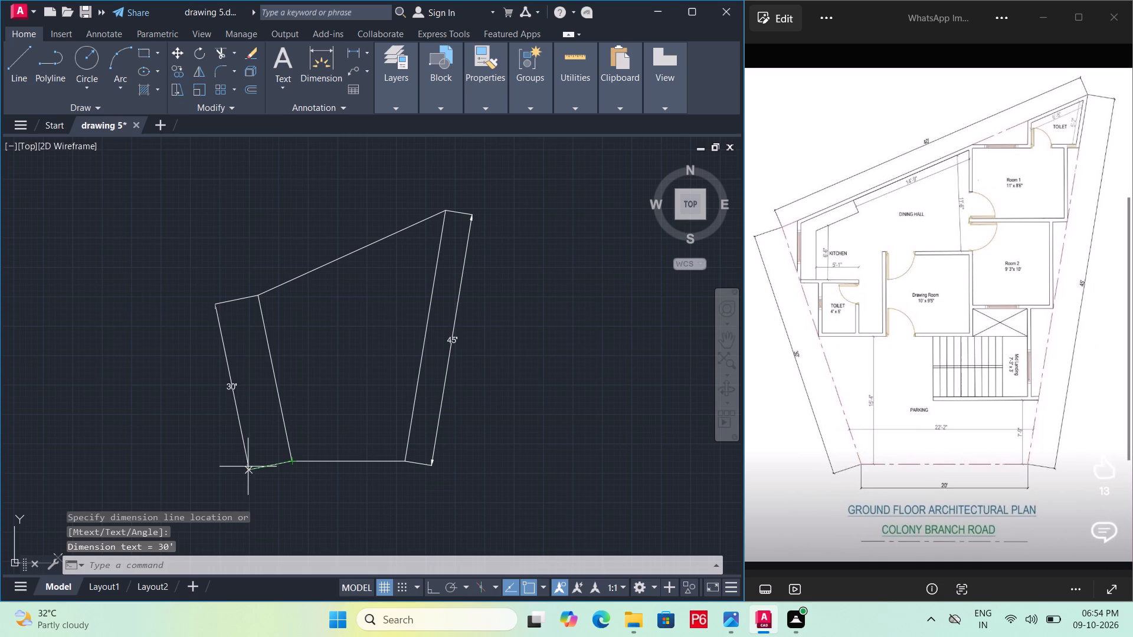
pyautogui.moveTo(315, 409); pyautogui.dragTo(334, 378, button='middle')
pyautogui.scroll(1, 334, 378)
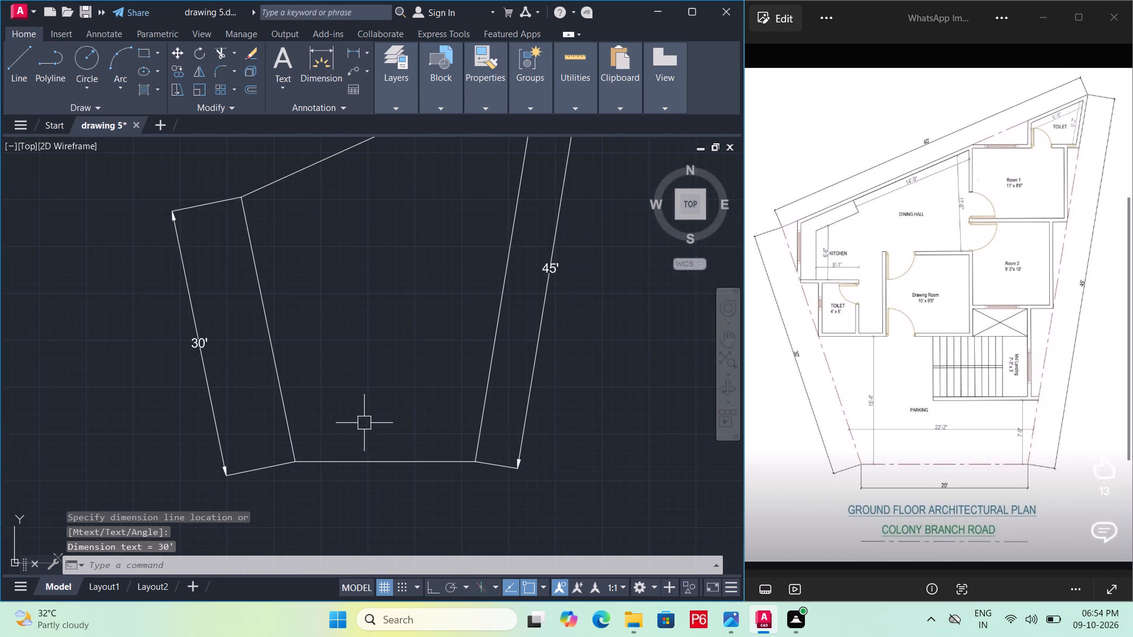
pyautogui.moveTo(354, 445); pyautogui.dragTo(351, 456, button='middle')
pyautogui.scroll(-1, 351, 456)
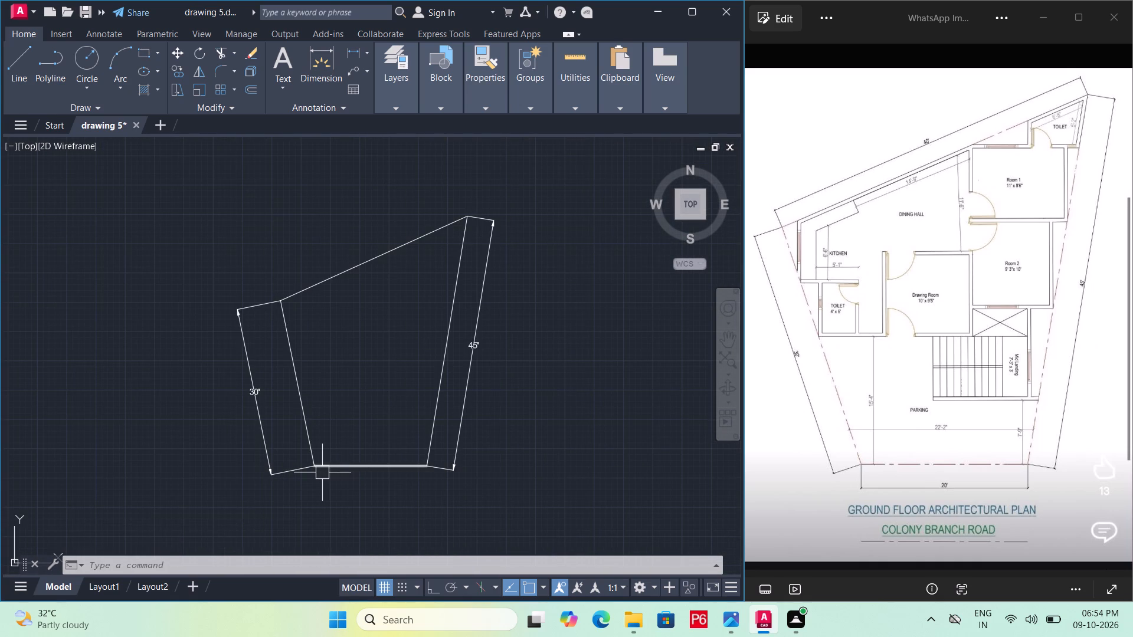
# Add a linear dimension along the plot's bottom boundary line, from its left corner to its right corner, placed below the plot.
pyautogui.press('a')
pyautogui.press('Escape')
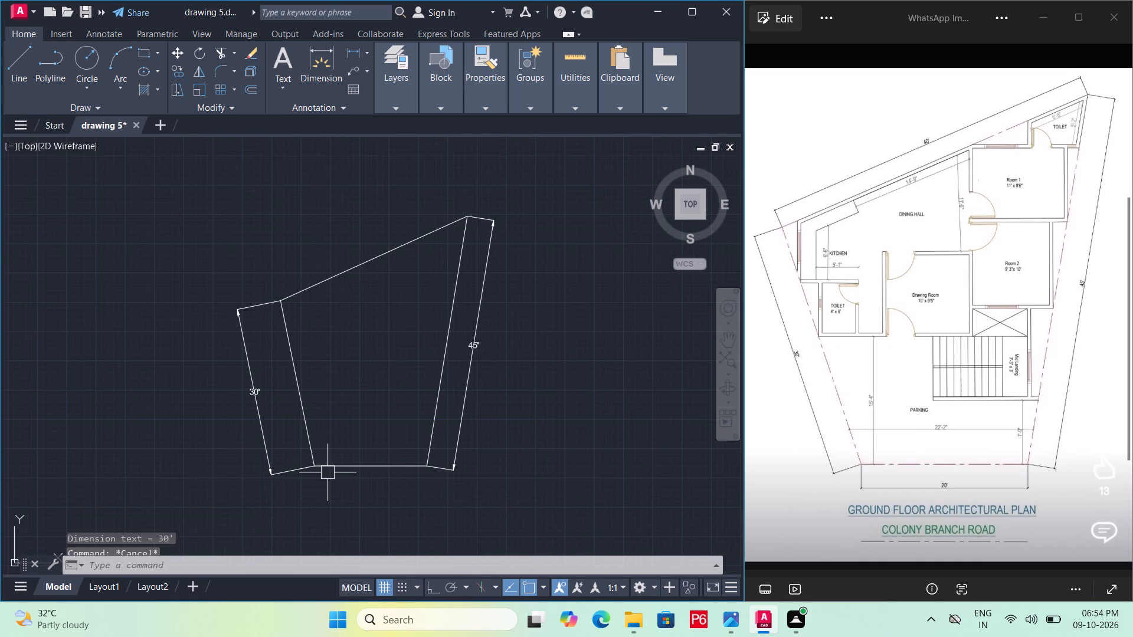
pyautogui.write('dim')
pyautogui.write('lin')
pyautogui.press('BackSpace')
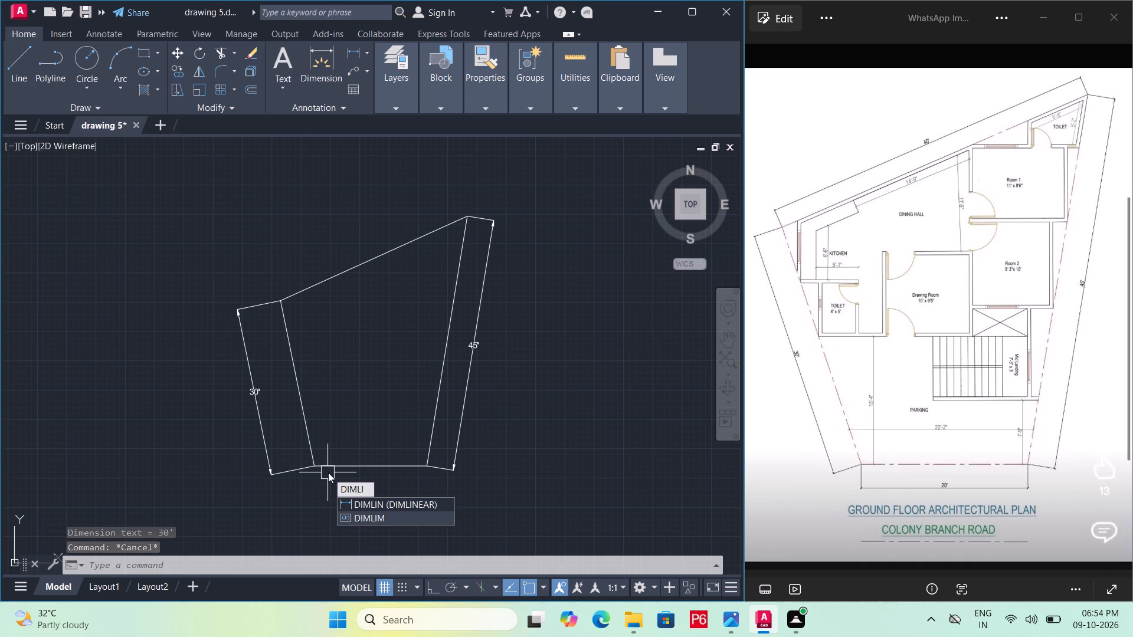
pyautogui.write('n')
pyautogui.press('space')
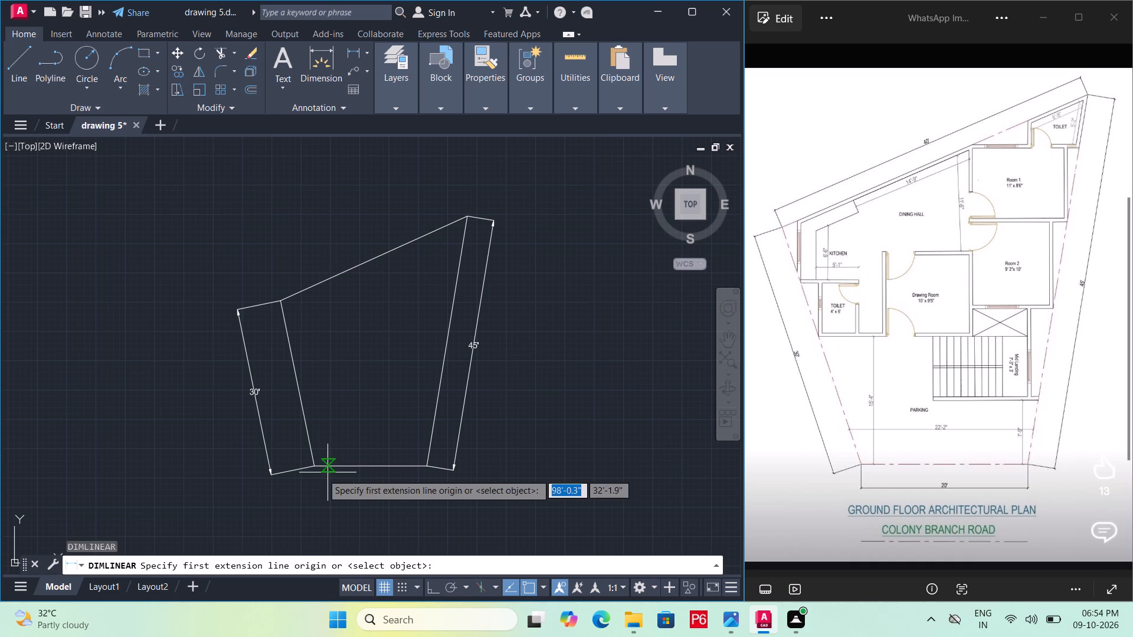
pyautogui.click(317, 468)
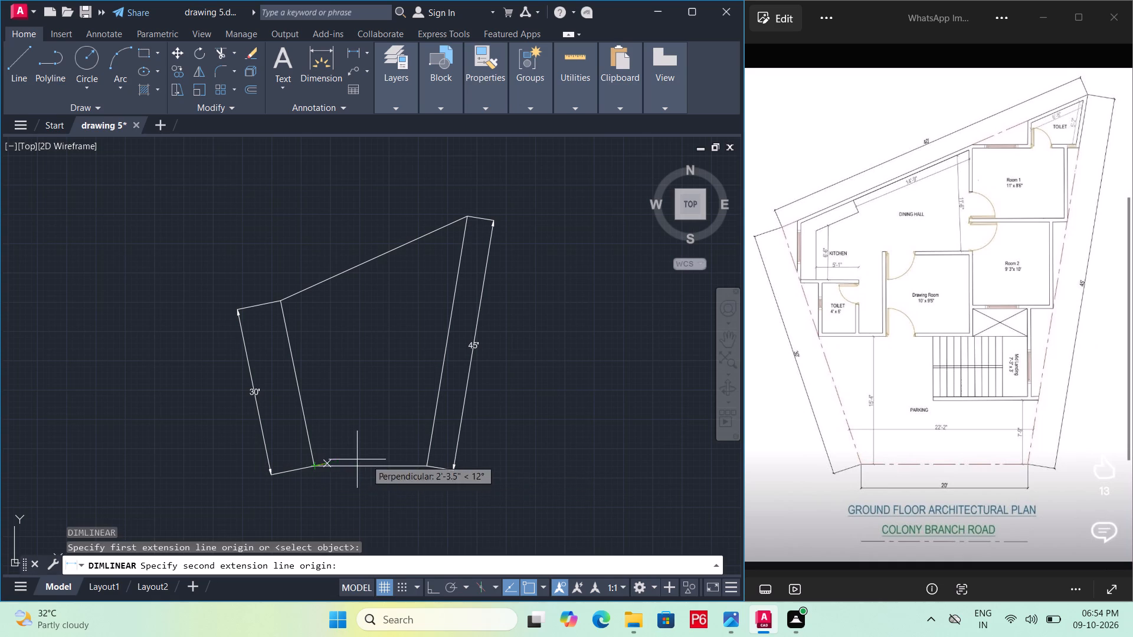
pyautogui.click(424, 463)
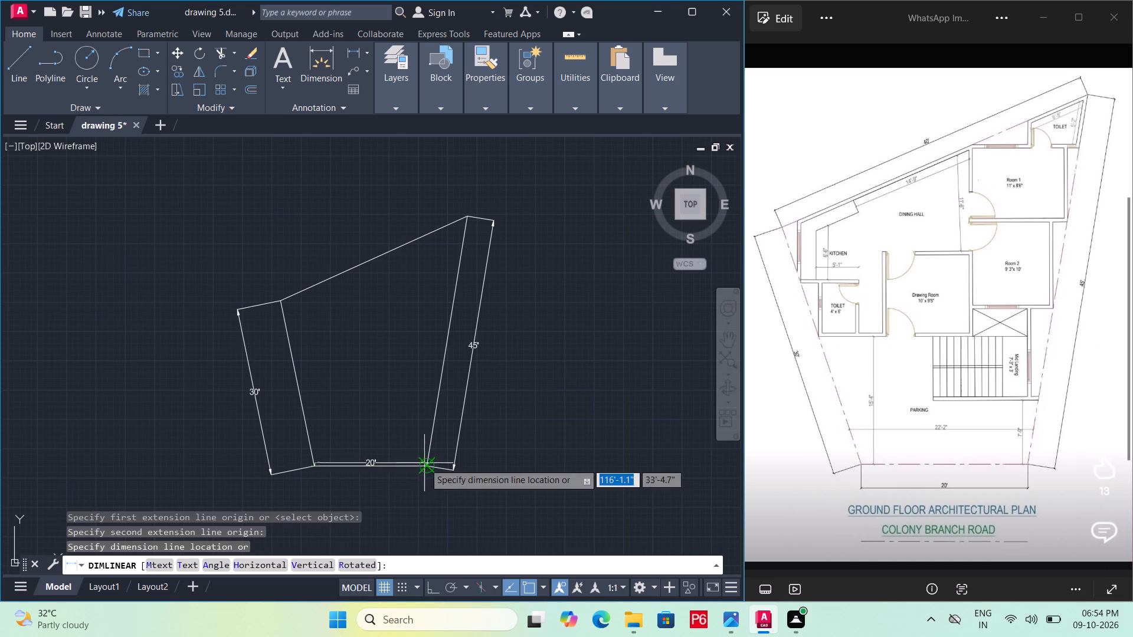
pyautogui.click(421, 488)
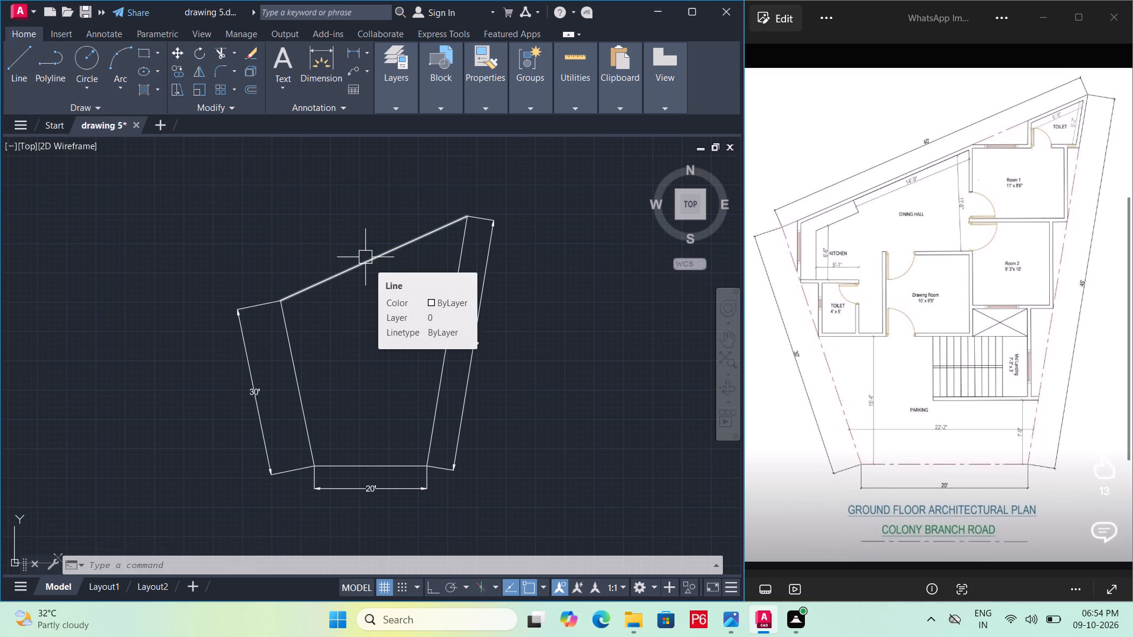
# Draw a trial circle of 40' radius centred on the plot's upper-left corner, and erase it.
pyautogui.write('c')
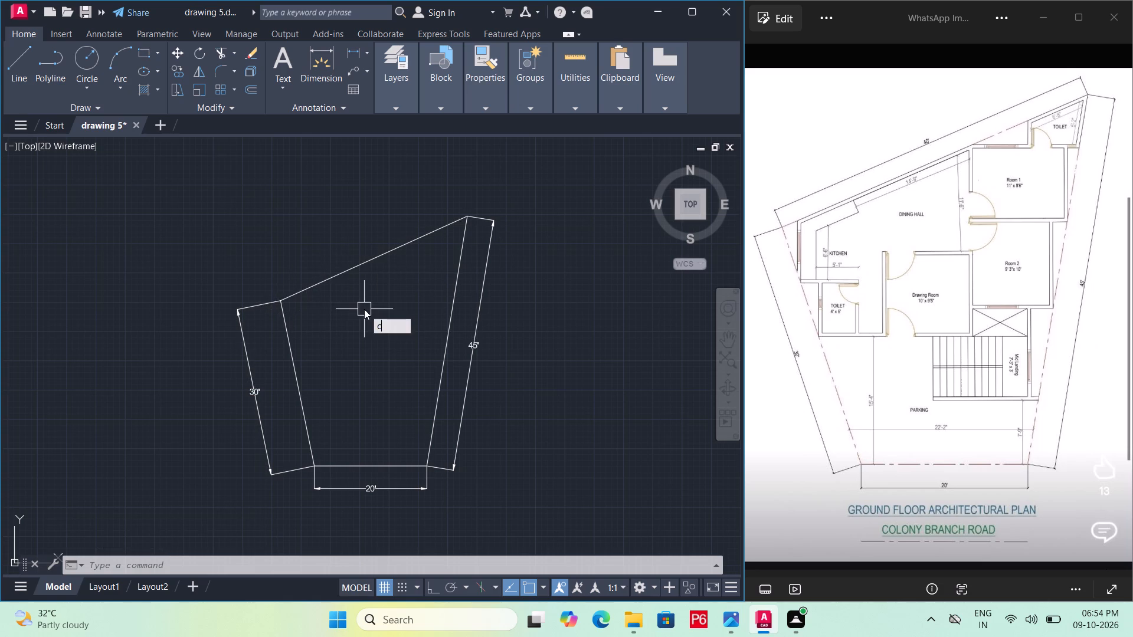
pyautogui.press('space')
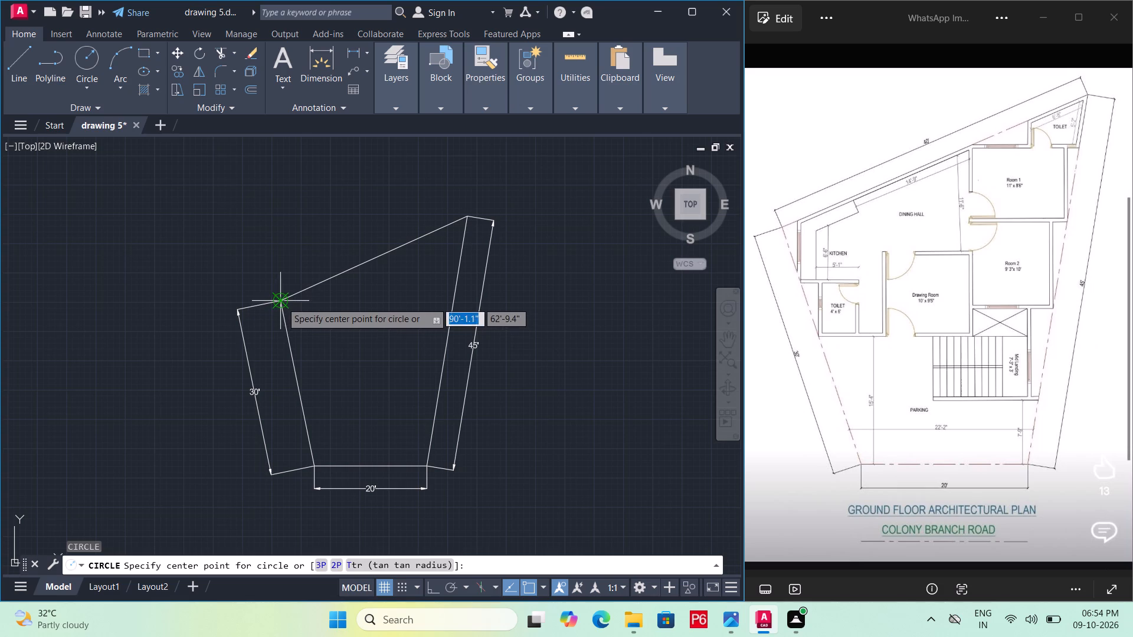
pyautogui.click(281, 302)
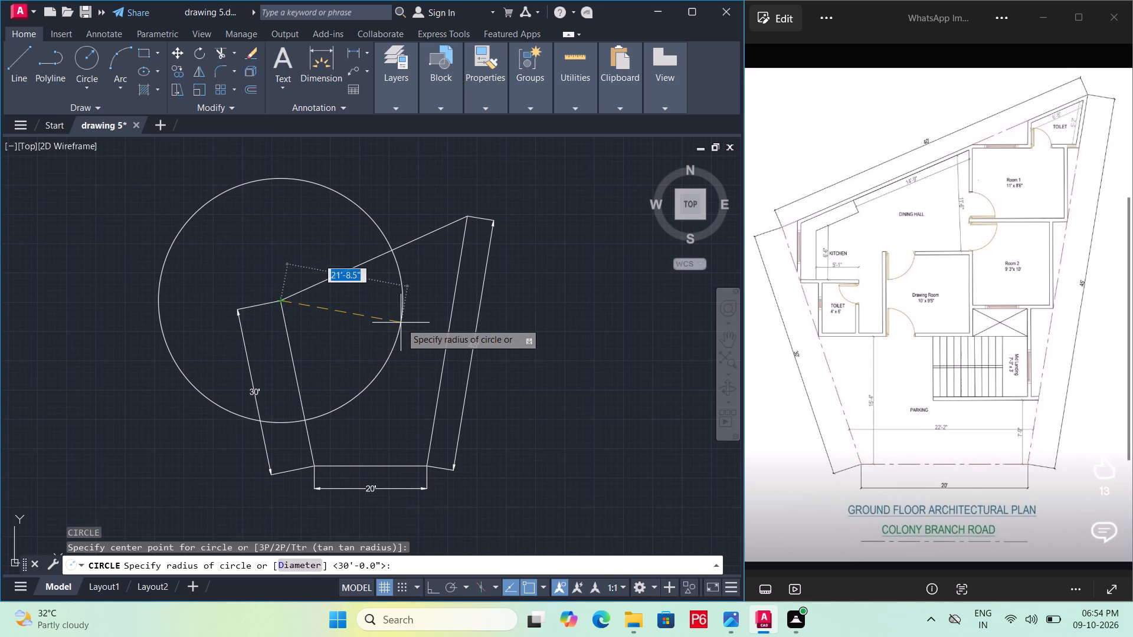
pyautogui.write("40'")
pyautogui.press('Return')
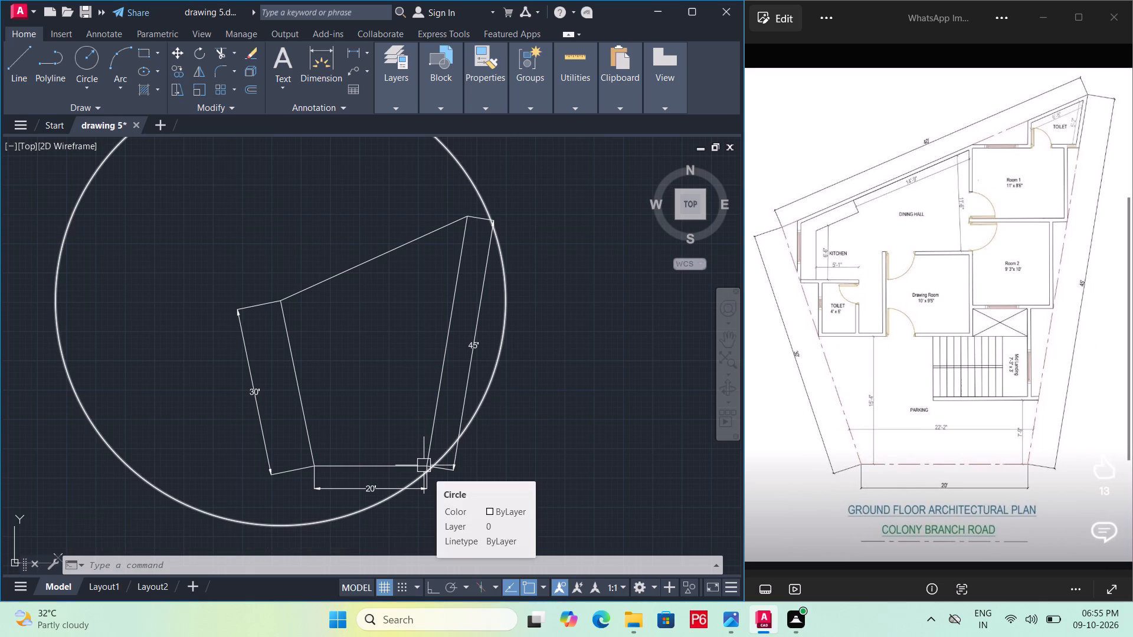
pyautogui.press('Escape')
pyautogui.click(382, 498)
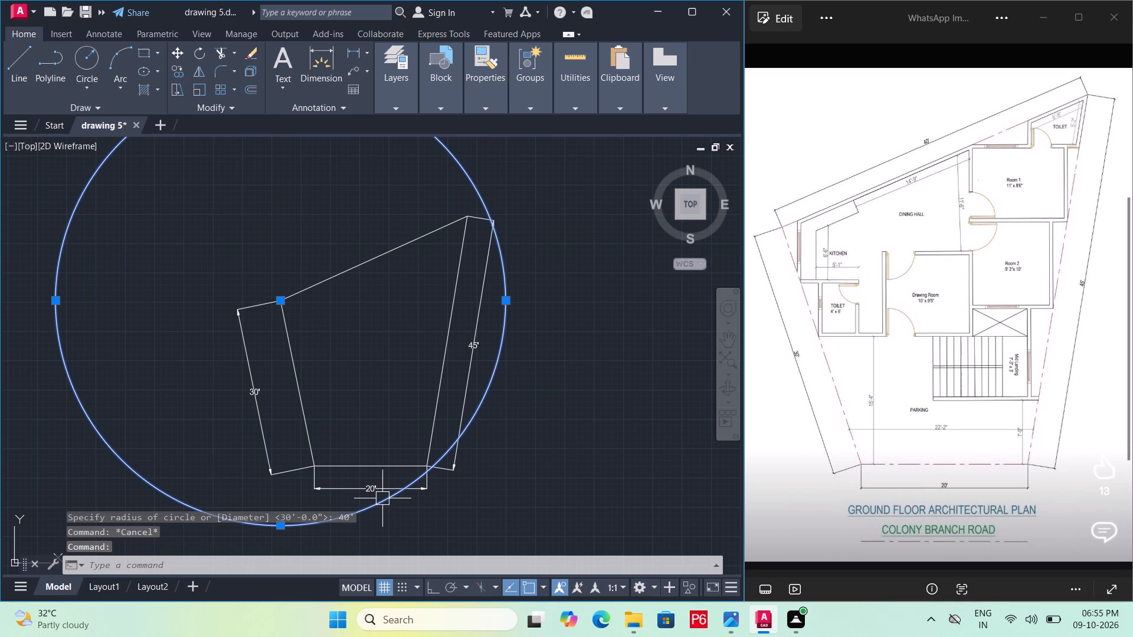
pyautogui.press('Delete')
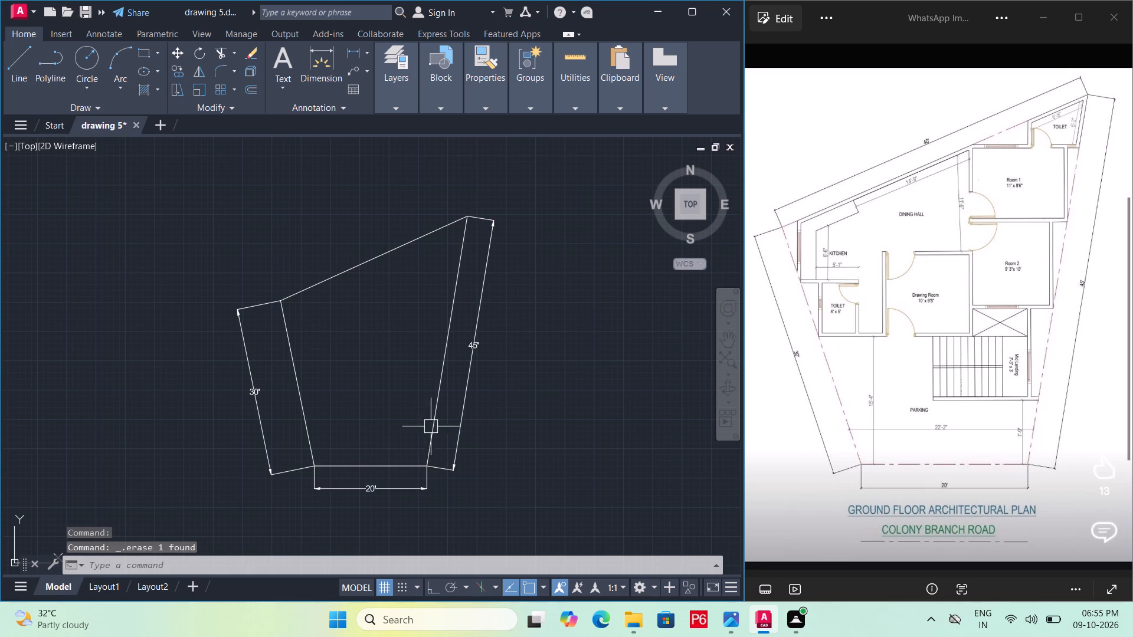
# Delete the sloping top boundary line of the plot.
pyautogui.click(292, 300)
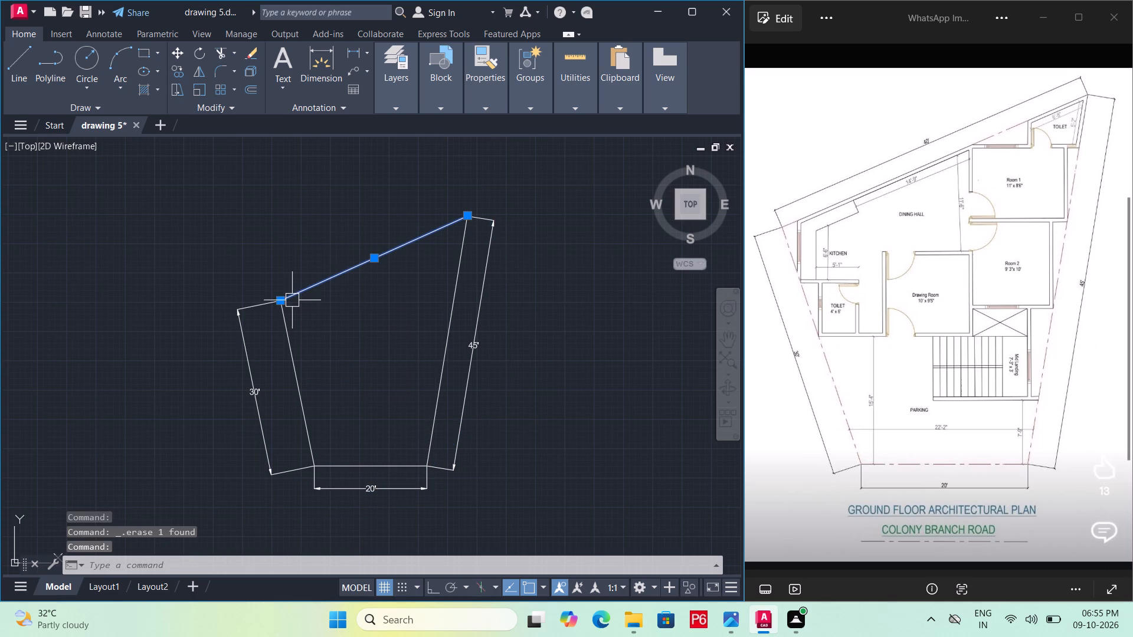
pyautogui.press('Delete')
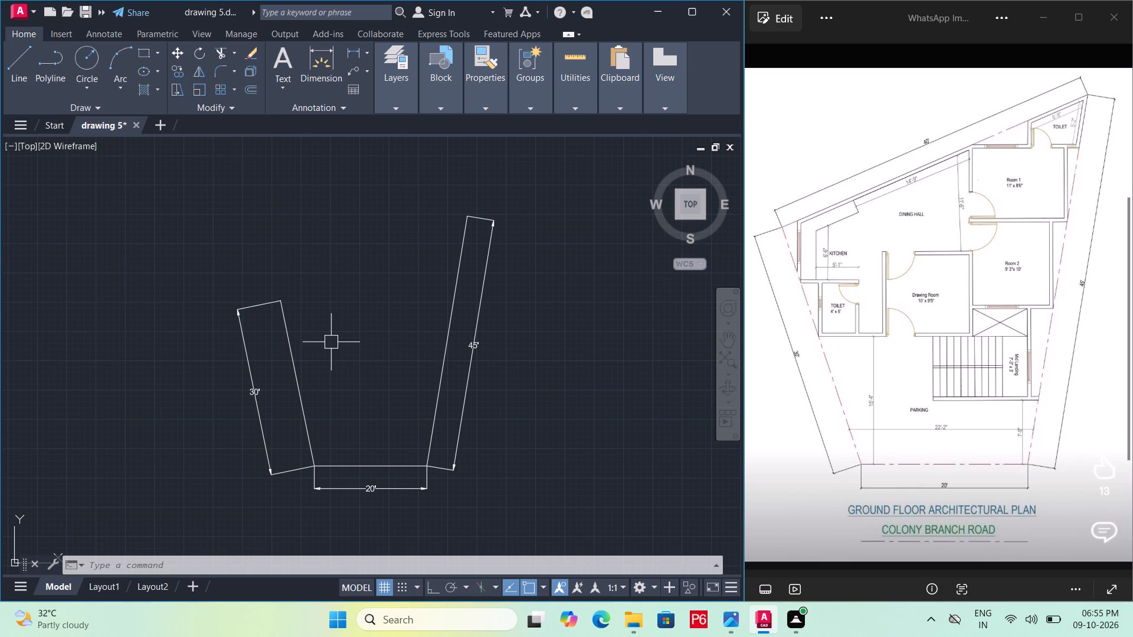
# Draw a separate 20' horizontal line in the empty space to the right of the plot, with Ortho on.
pyautogui.moveTo(331, 342); pyautogui.dragTo(346, 365, button='middle')
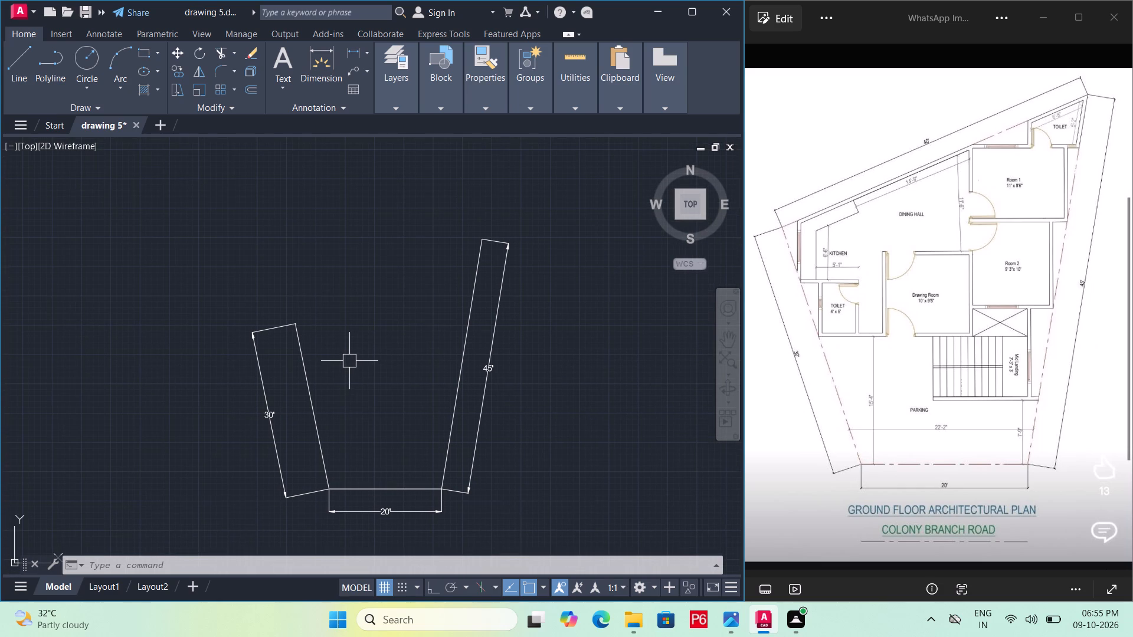
pyautogui.moveTo(432, 367); pyautogui.dragTo(140, 354, button='middle')
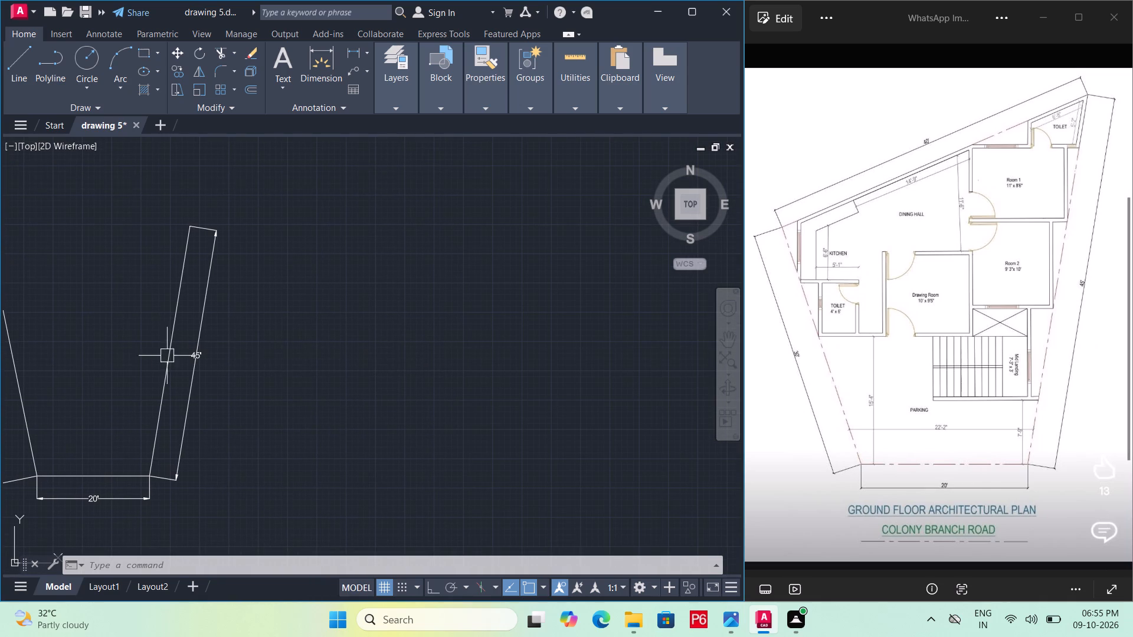
pyautogui.press('l')
pyautogui.press('space')
pyautogui.click(407, 434)
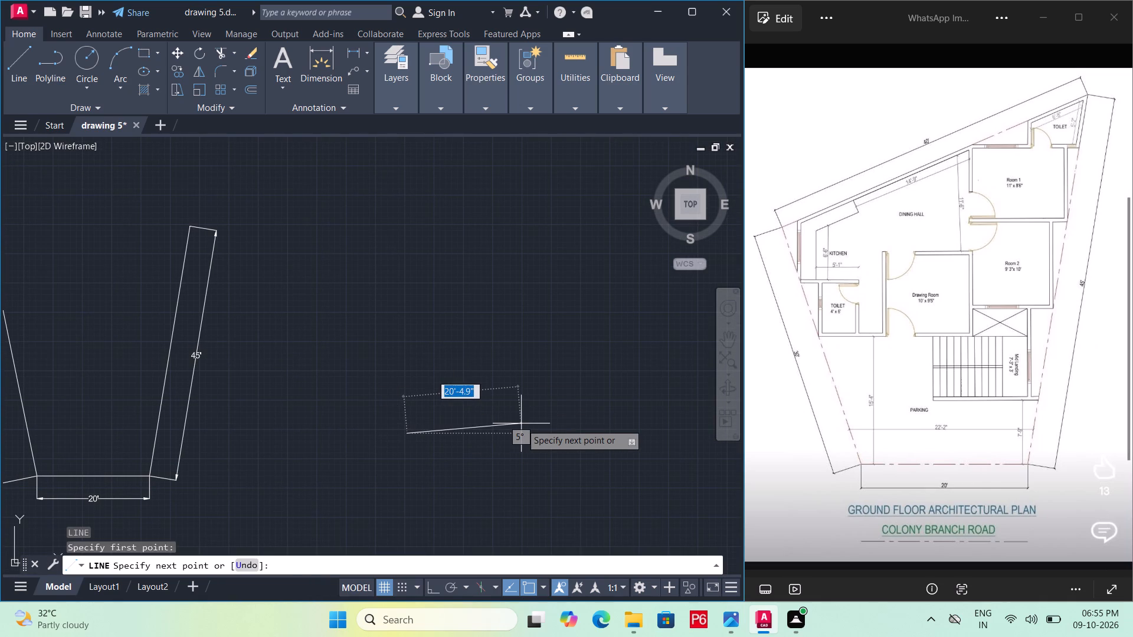
pyautogui.press('F8')
pyautogui.write("20'")
pyautogui.press('Return')
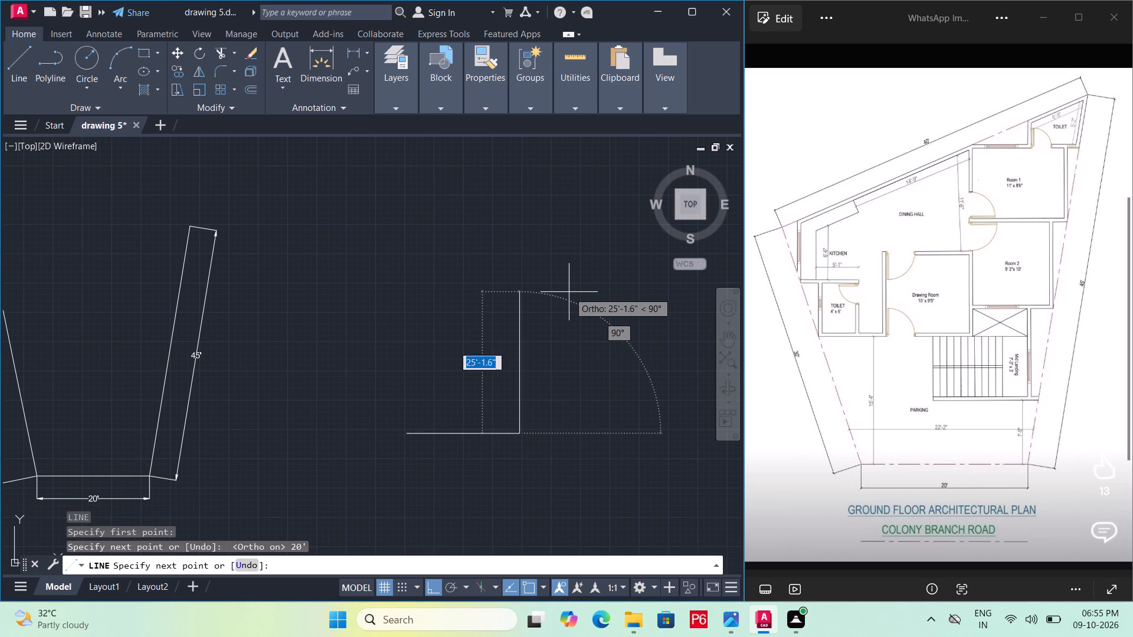
pyautogui.press('Escape')
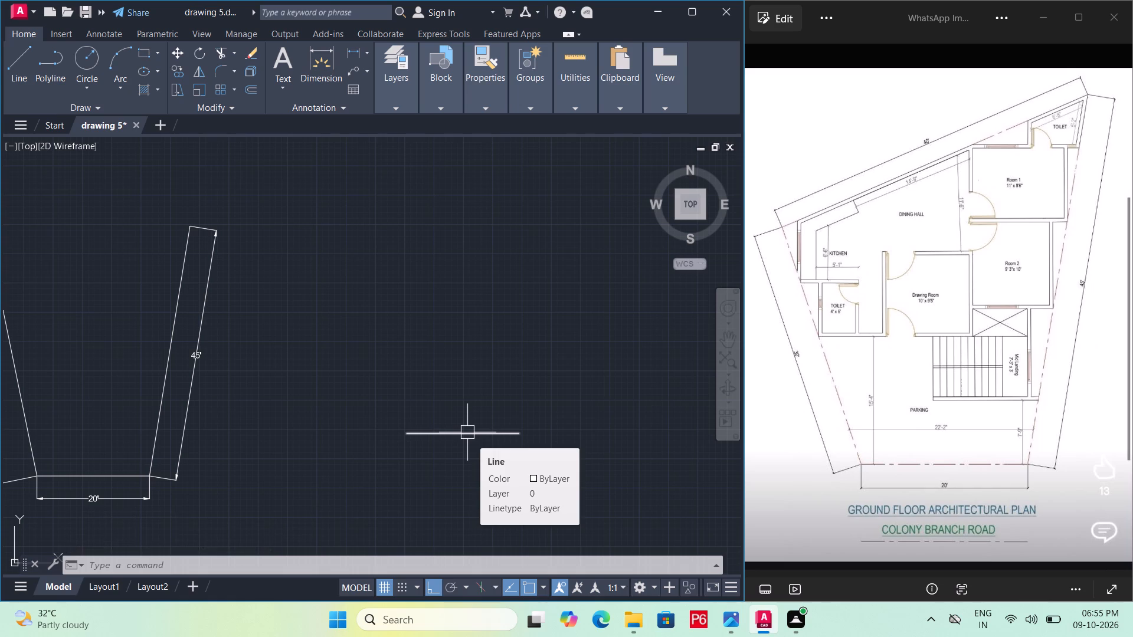
# Draw a construction circle of 52'1" radius centred on the left endpoint of the new 20' line.
pyautogui.press('c')
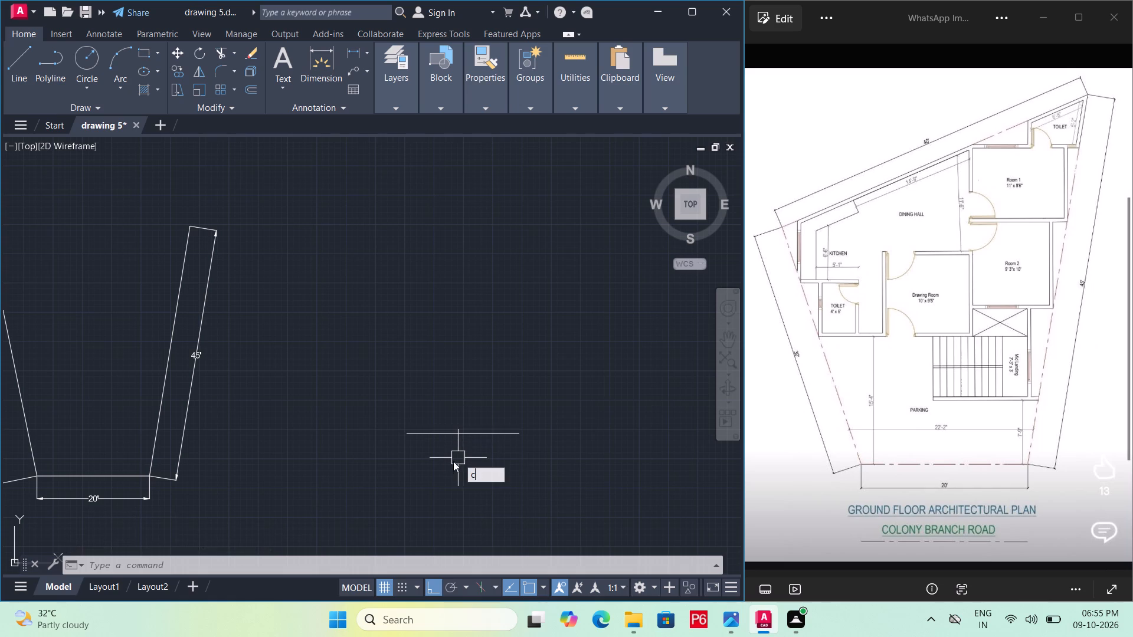
pyautogui.press('space')
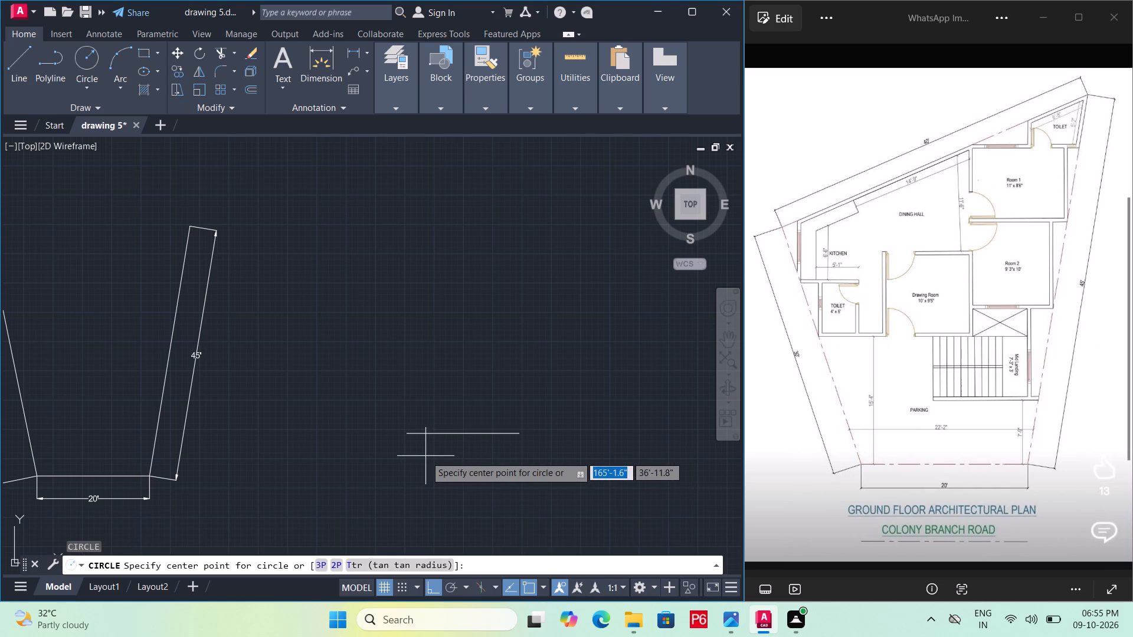
pyautogui.click(408, 431)
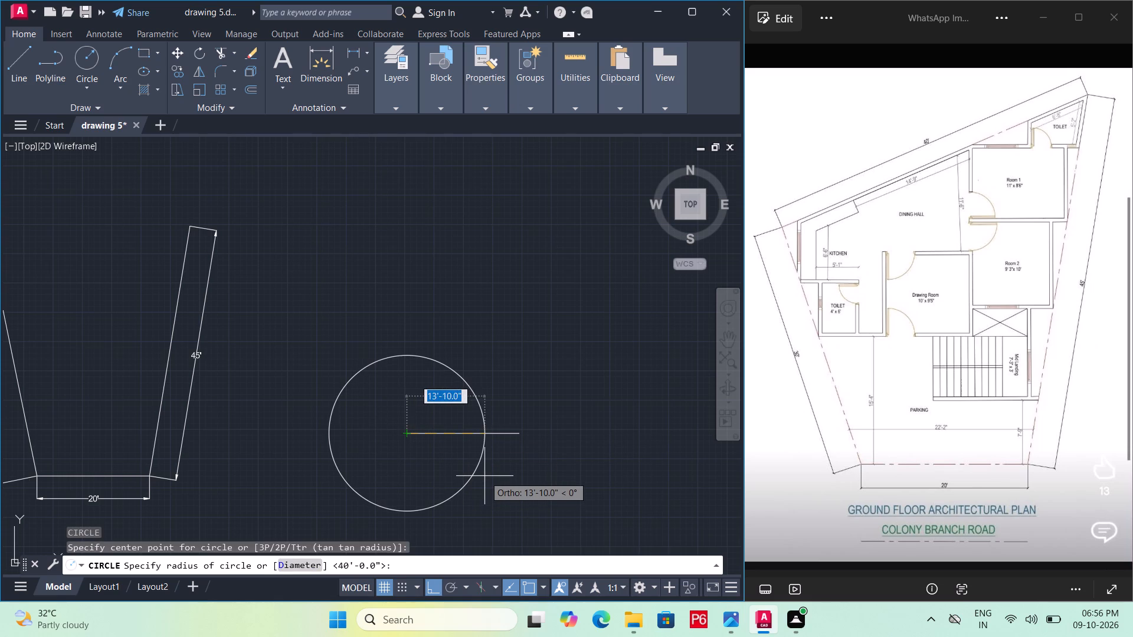
pyautogui.write('52')
pyautogui.write("'1")
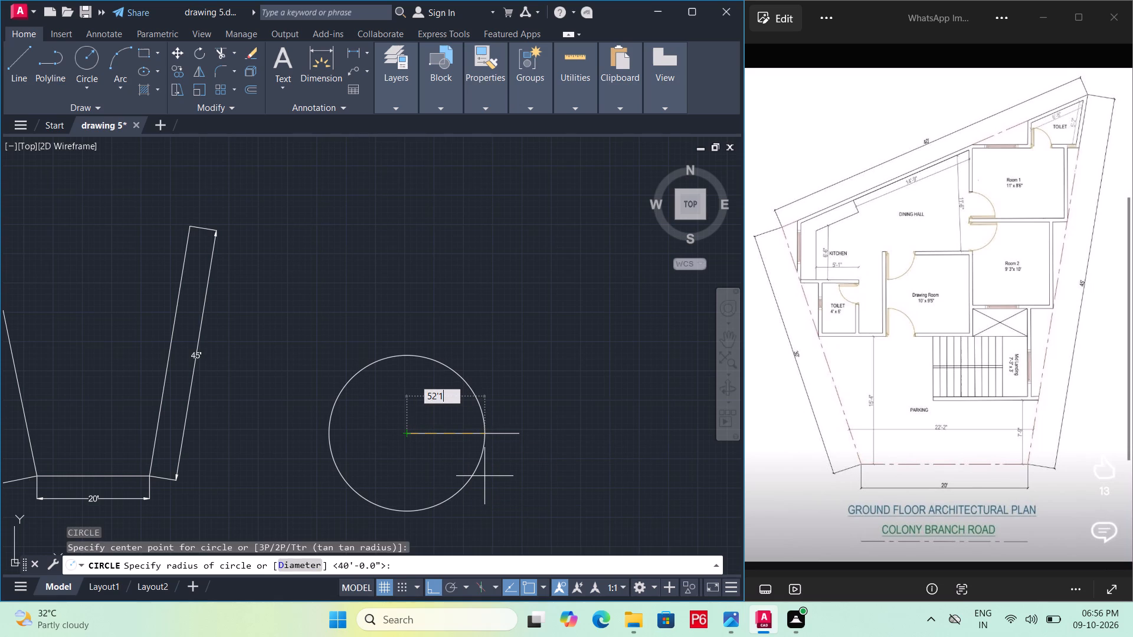
pyautogui.hotkey('shift', '"')
pyautogui.press('Return')
# Draw a construction circle of 45' radius centred on the right endpoint of the new 20' line.
pyautogui.scroll(-1, 469, 395)
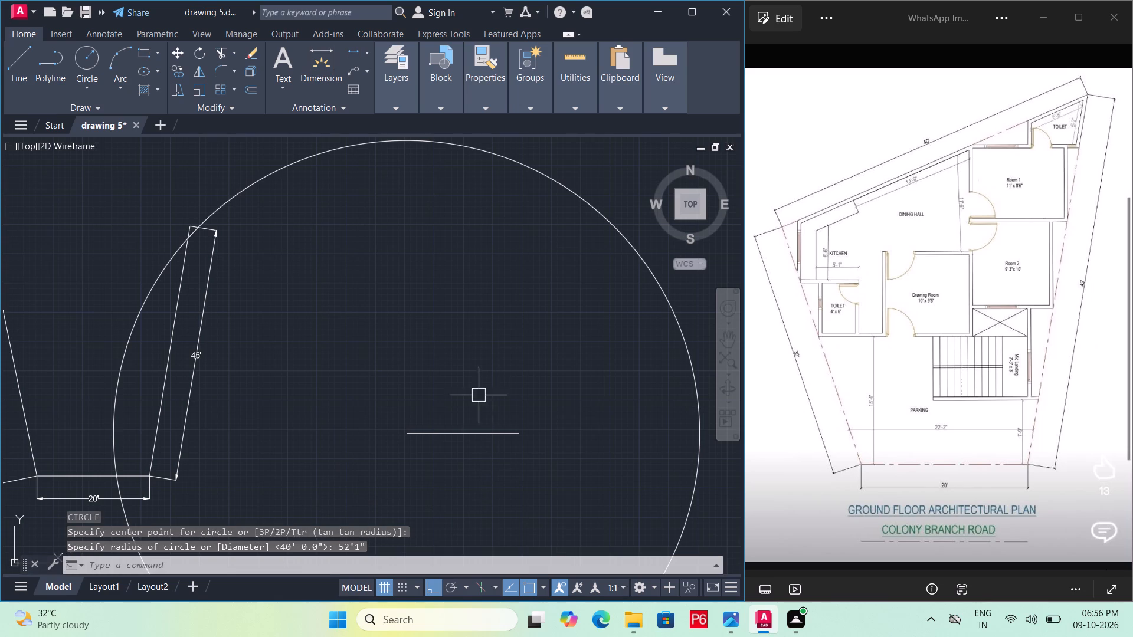
pyautogui.moveTo(447, 390); pyautogui.dragTo(389, 357, button='middle')
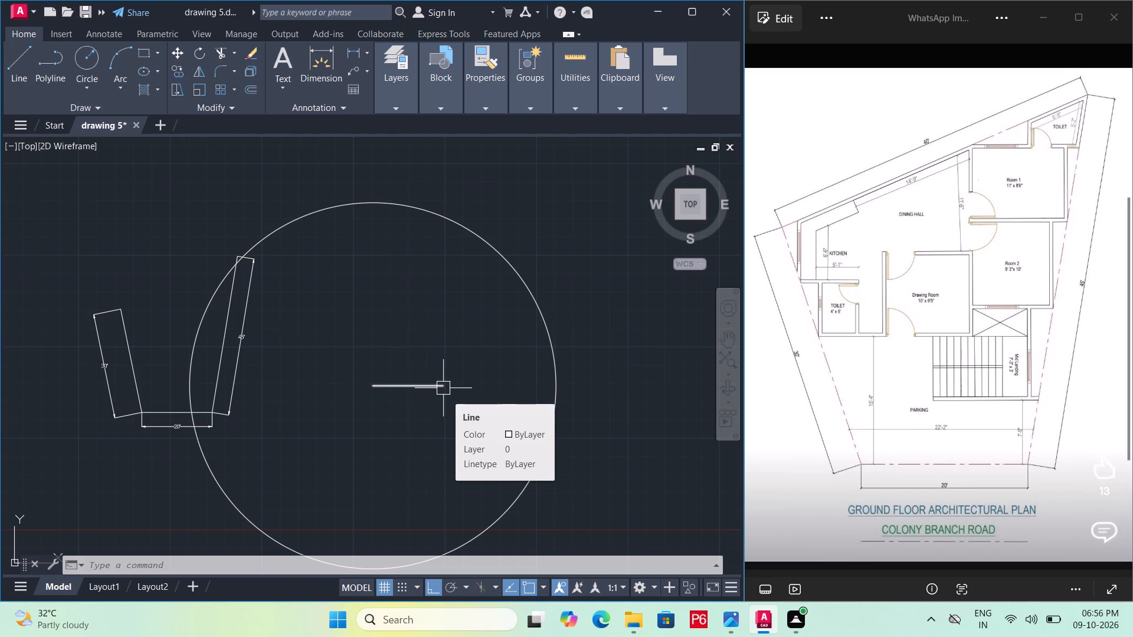
pyautogui.write('c')
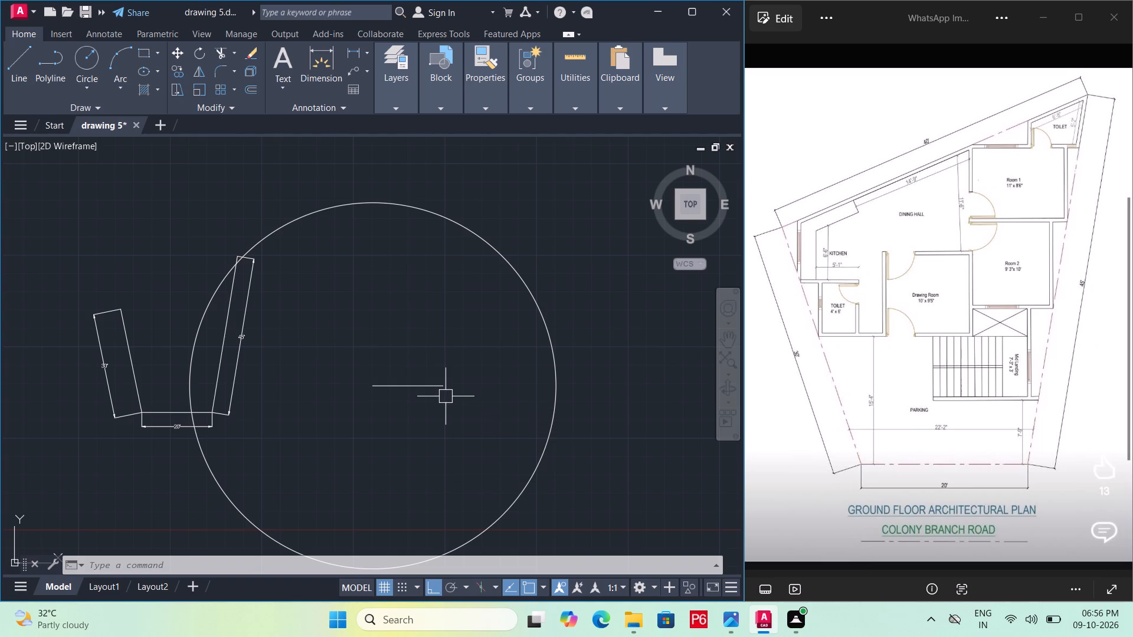
pyautogui.press('space')
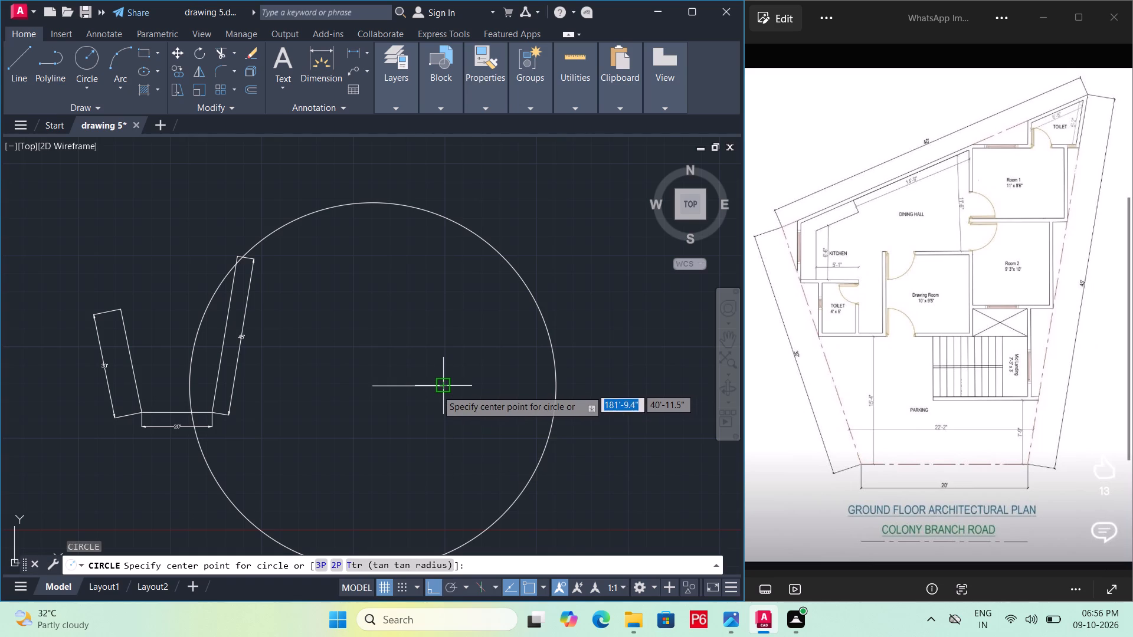
pyautogui.scroll(2, 437, 390)
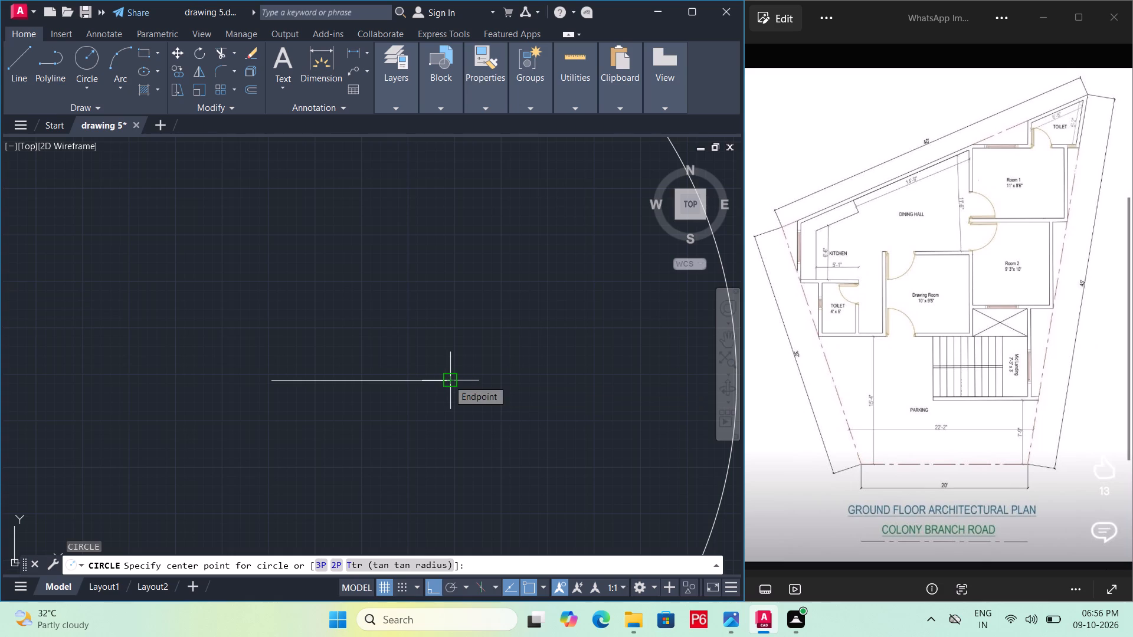
pyautogui.click(448, 380)
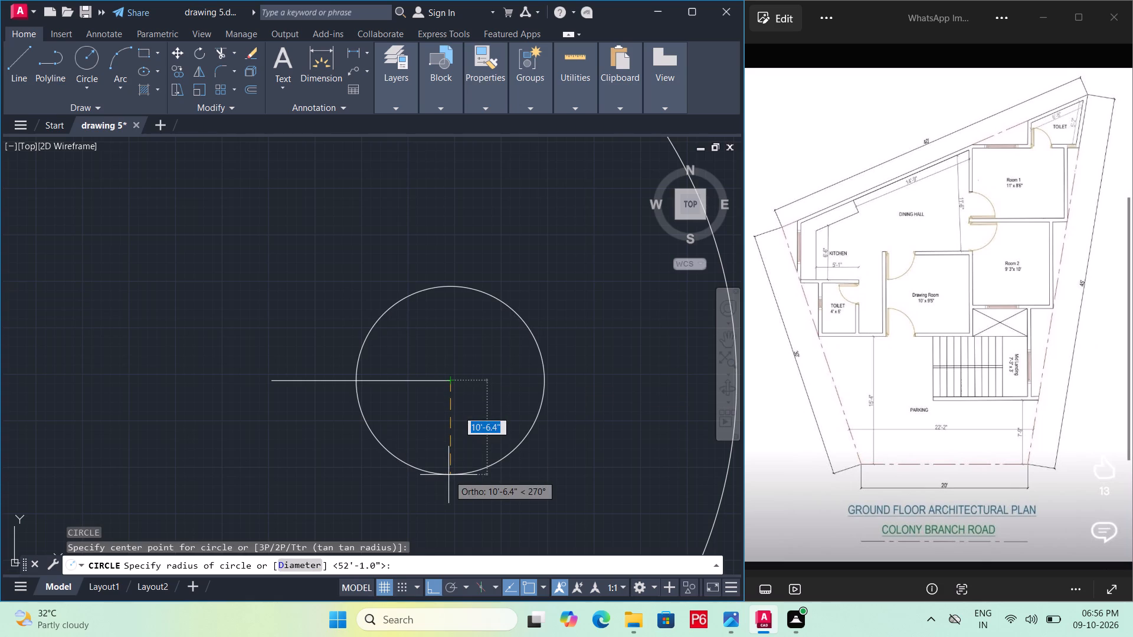
pyautogui.write("45'")
pyautogui.press('Return')
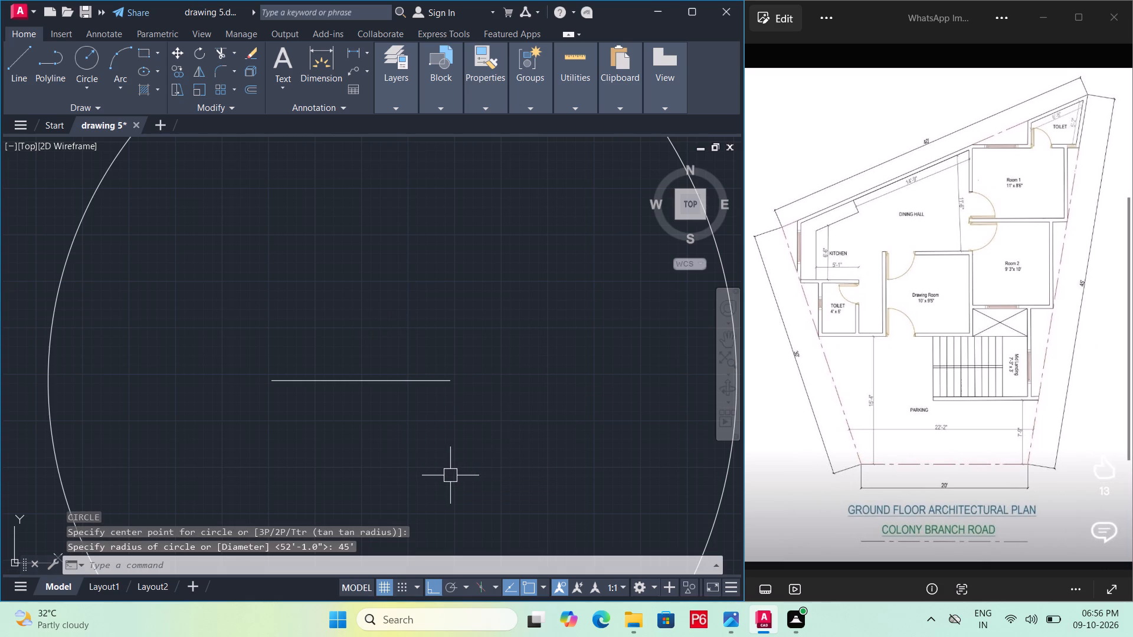
# With Ortho off, draw a line from the right endpoint of the new 20' line to the circles' upper intersection.
pyautogui.scroll(-2, 455, 459)
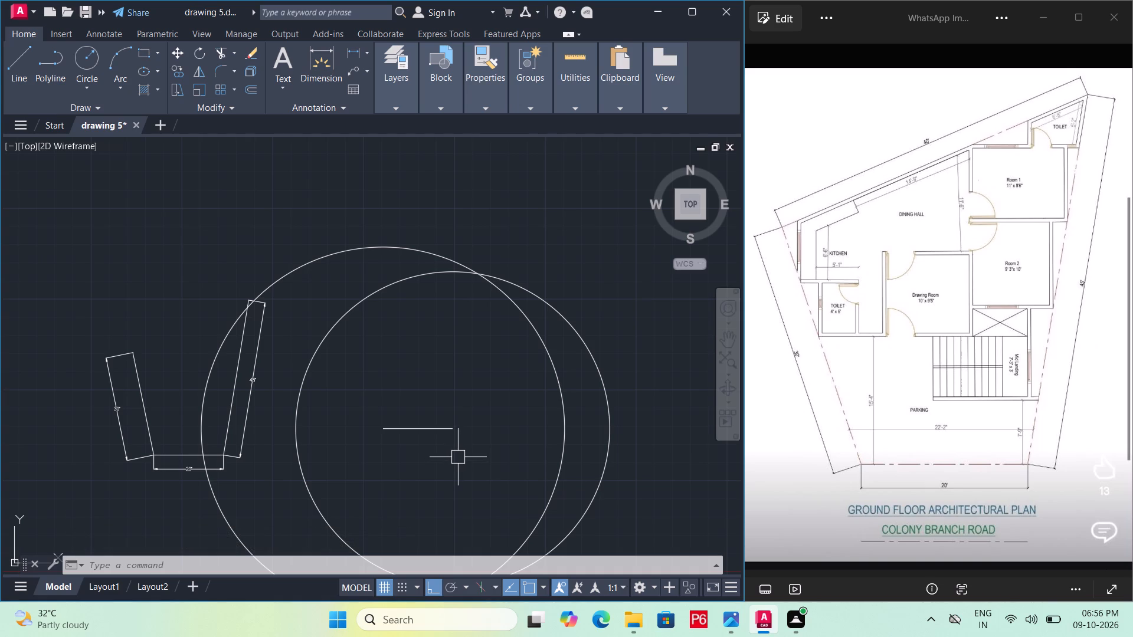
pyautogui.write('l')
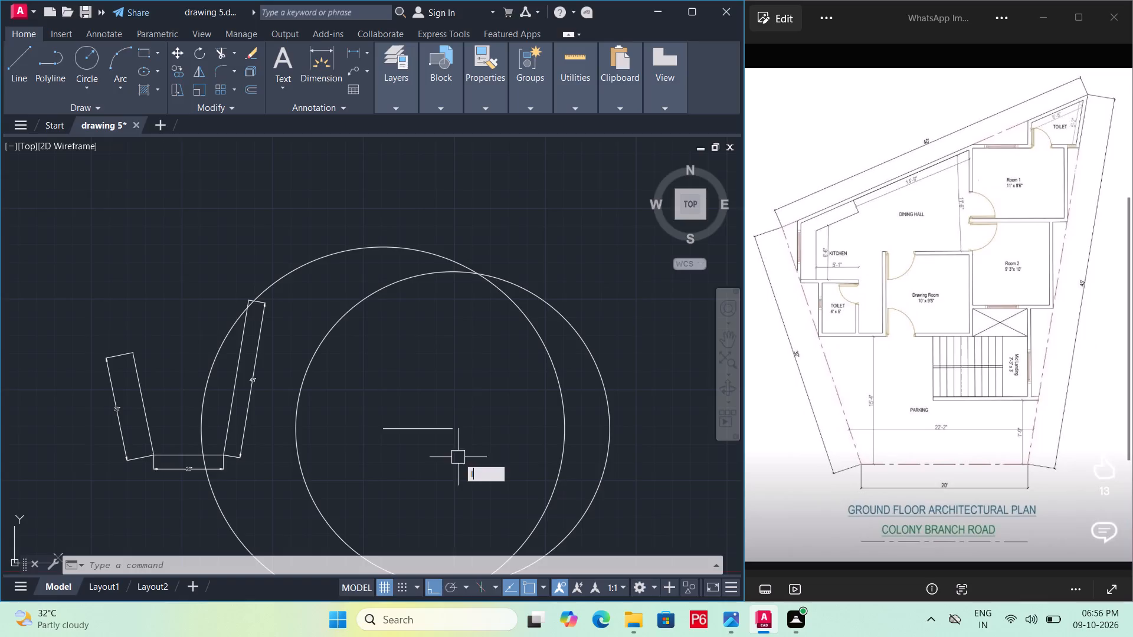
pyautogui.press('space')
pyautogui.click(454, 431)
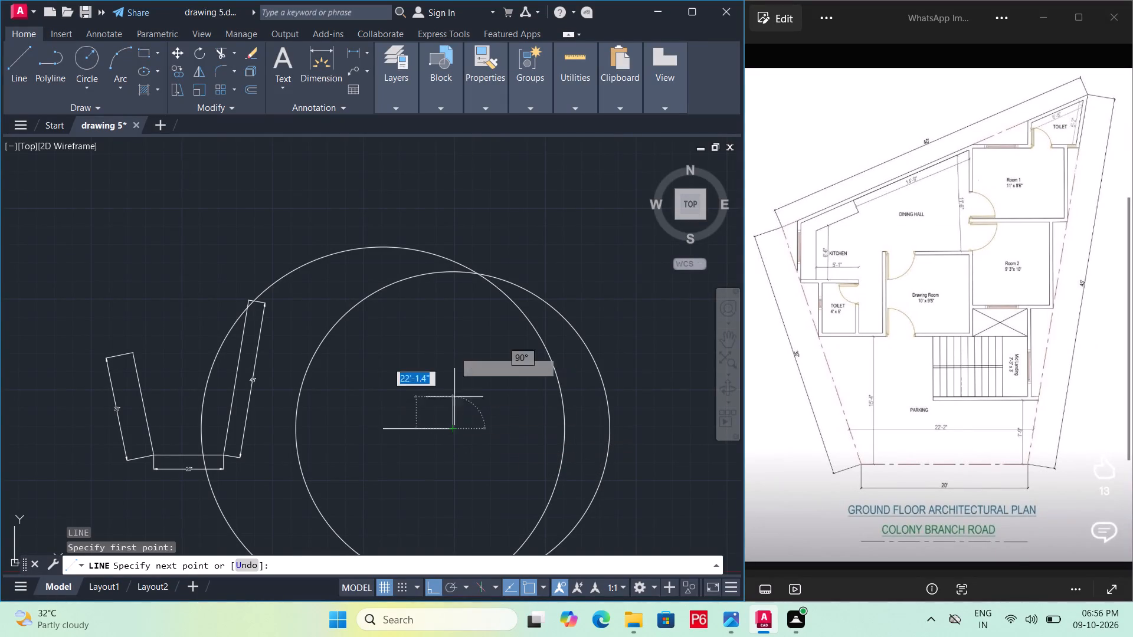
pyautogui.scroll(5, 482, 267)
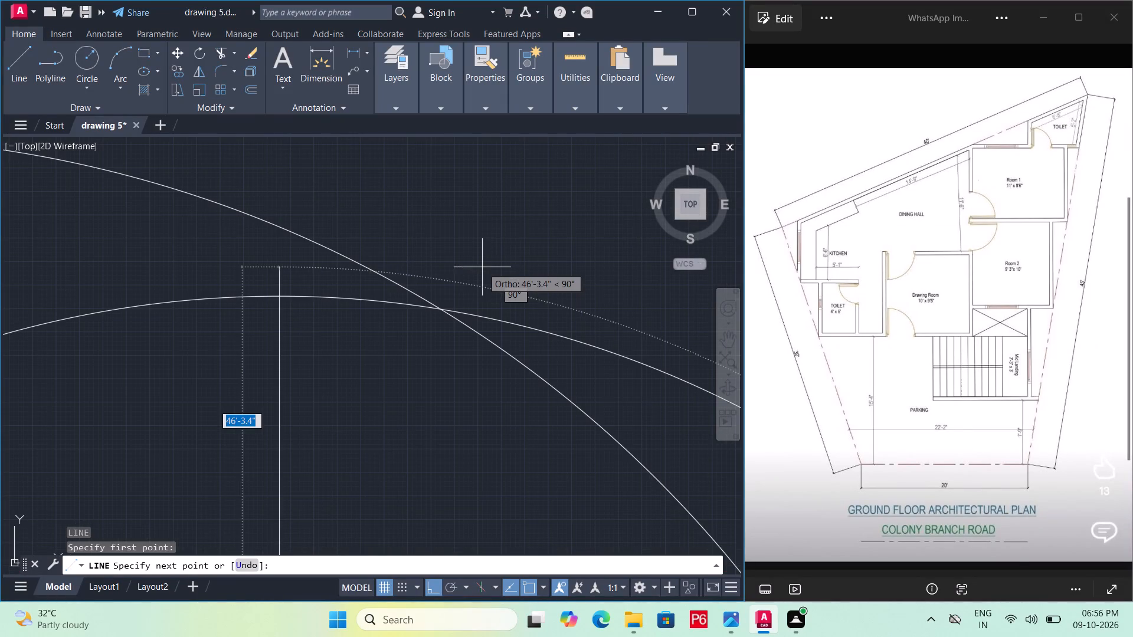
pyautogui.press('F8')
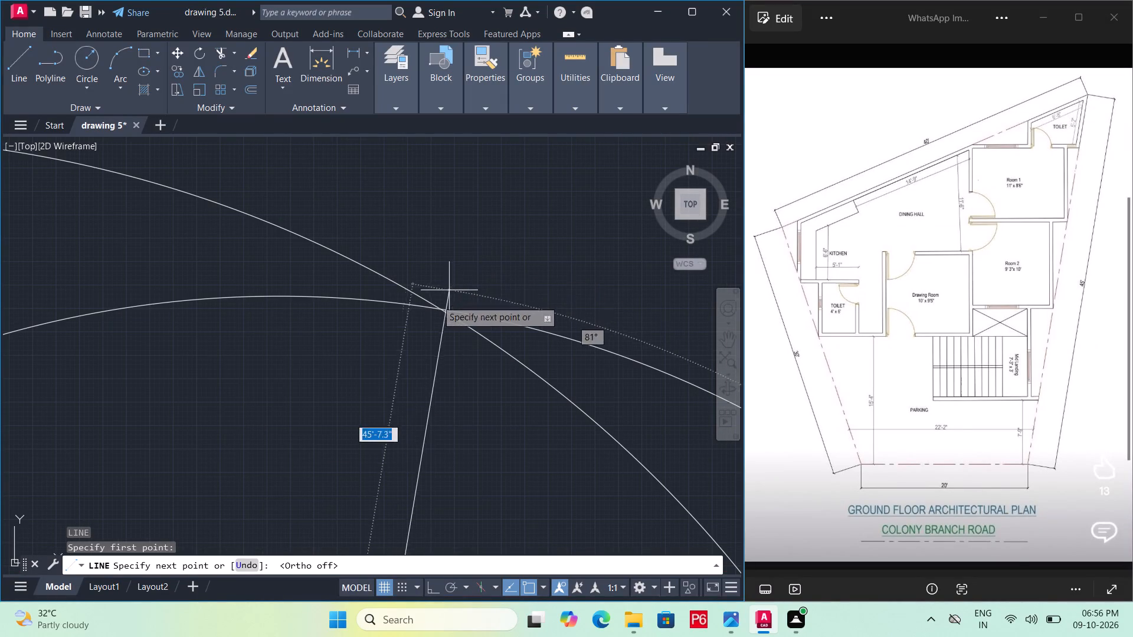
pyautogui.scroll(4, 394, 332)
pyautogui.moveTo(488, 310); pyautogui.dragTo(240, 399, button='middle')
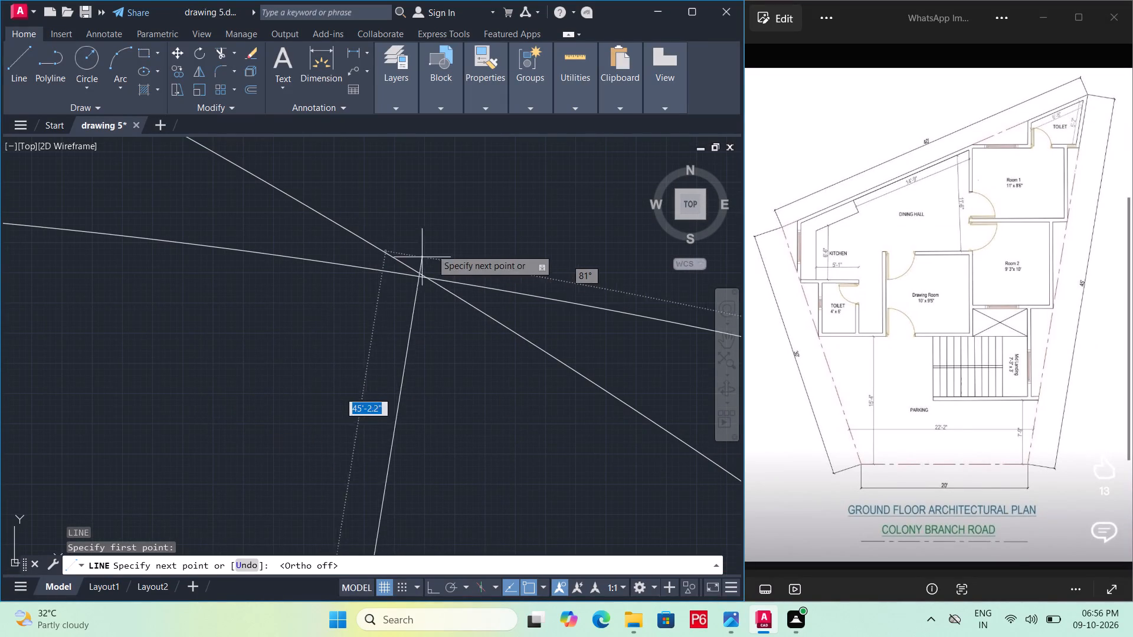
pyautogui.scroll(4, 423, 256)
pyautogui.scroll(3, 443, 344)
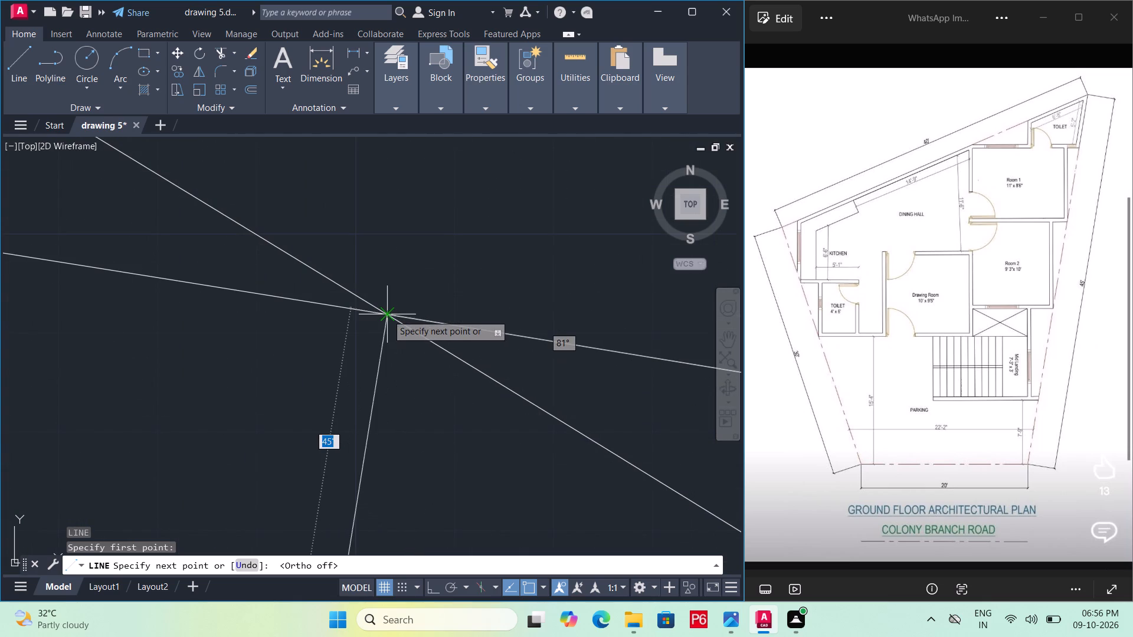
pyautogui.click(387, 314)
pyautogui.scroll(-12, 456, 226)
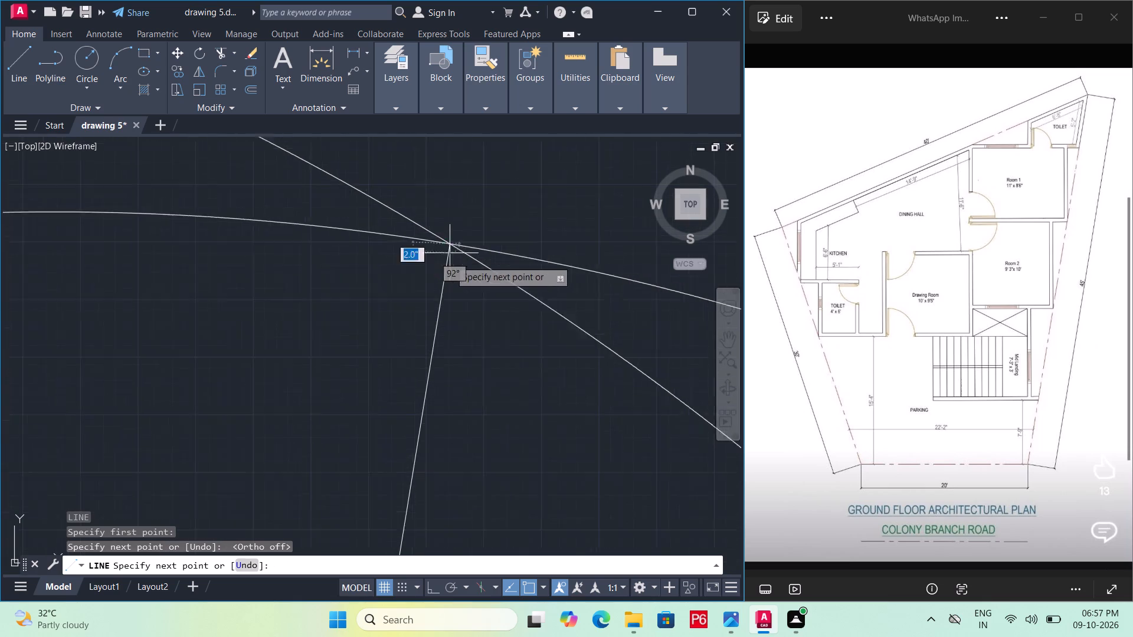
pyautogui.scroll(-9, 450, 260)
pyautogui.press('Escape')
# Save the drawing.
pyautogui.hotkey('ctrl', 's')
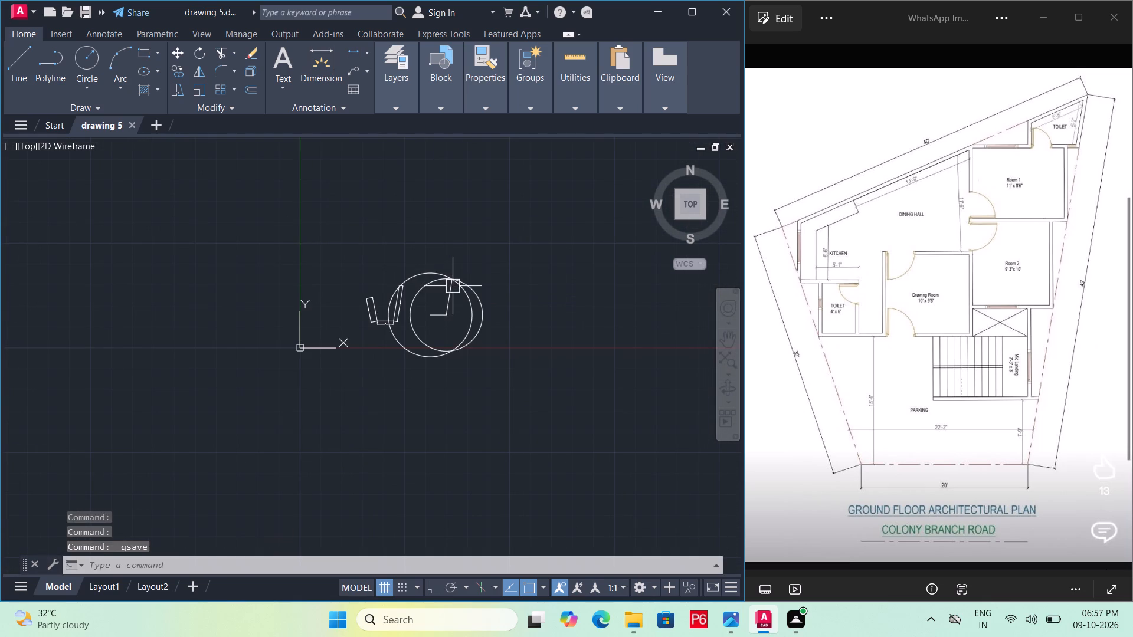
pyautogui.hotkey('ctrl', 's')
pyautogui.hotkey('ctrl', 's')
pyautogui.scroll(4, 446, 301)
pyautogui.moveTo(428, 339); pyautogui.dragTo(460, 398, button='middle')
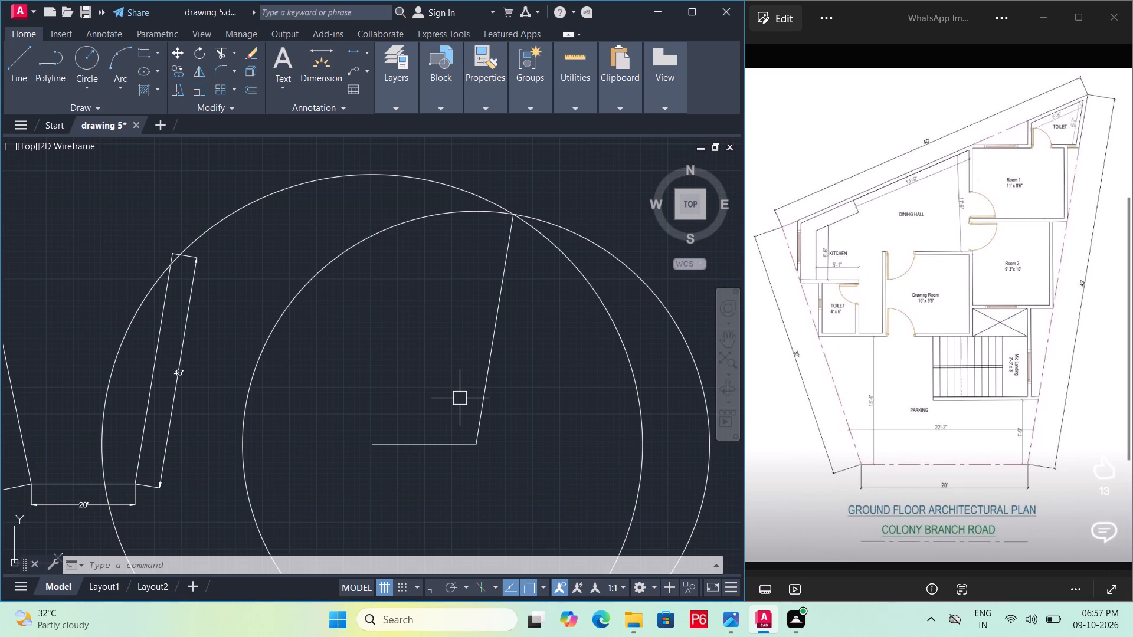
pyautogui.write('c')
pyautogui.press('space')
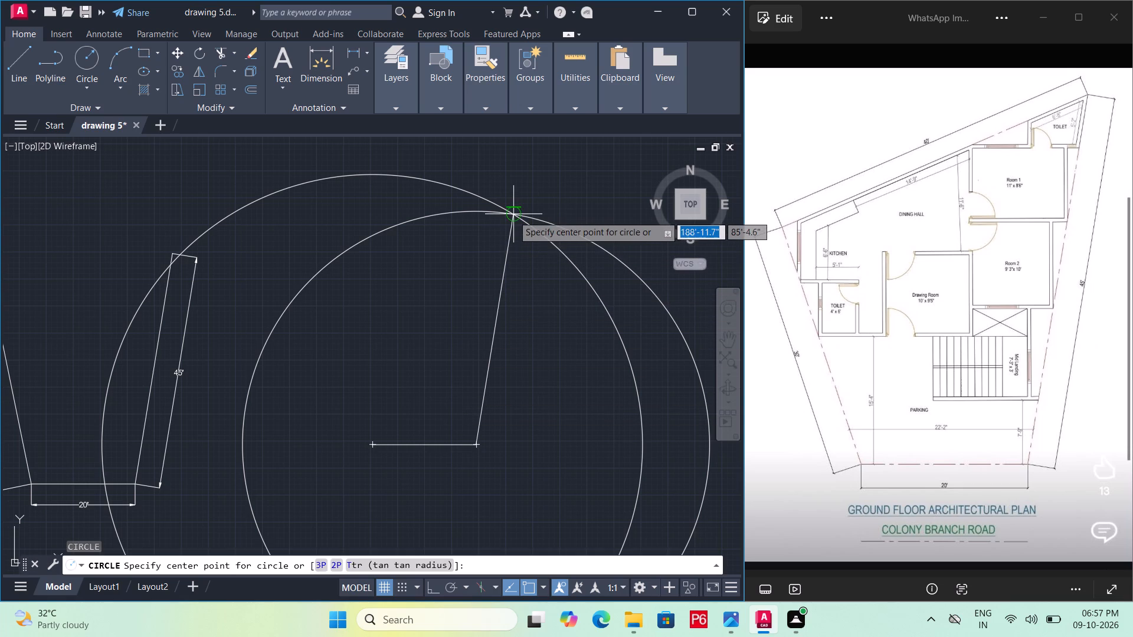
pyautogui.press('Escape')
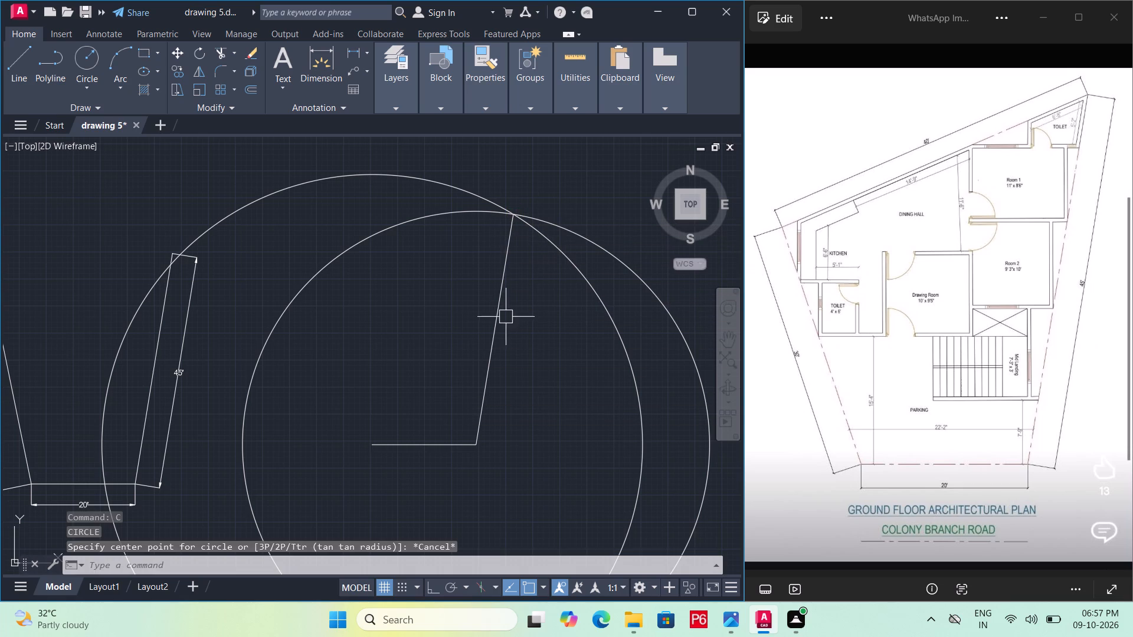
# Delete both construction circles around the new 20' base line.
pyautogui.click(568, 270)
pyautogui.press('Delete')
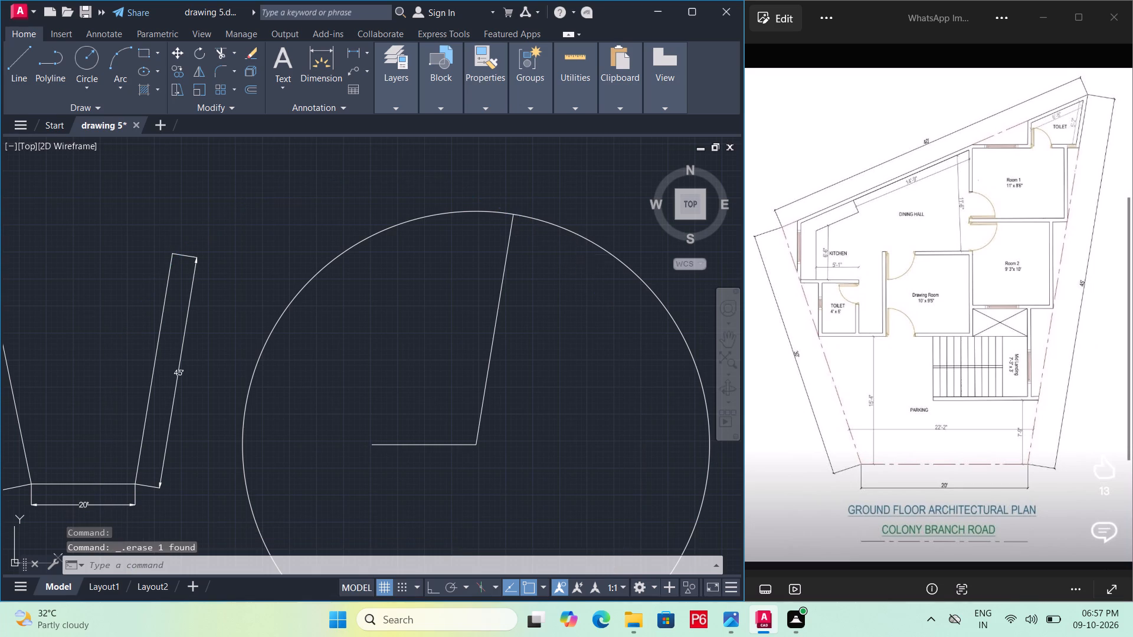
pyautogui.click(594, 239)
pyautogui.press('Delete')
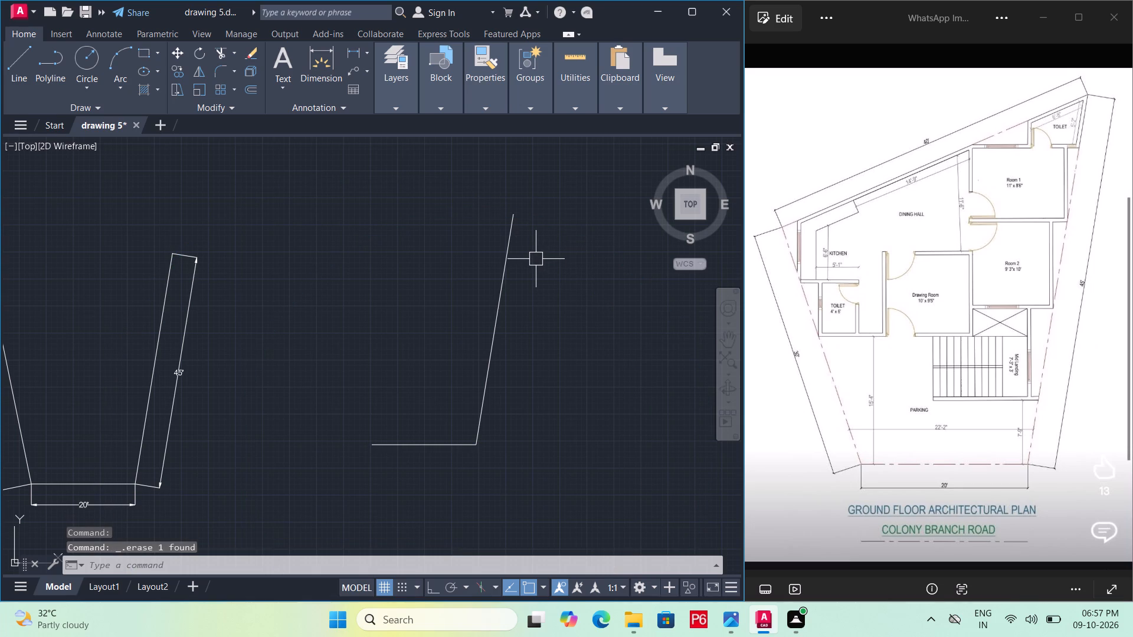
# Draw a construction circle of 40' radius centred on the top endpoint of the sloping right side line.
pyautogui.write('c')
pyautogui.press('space')
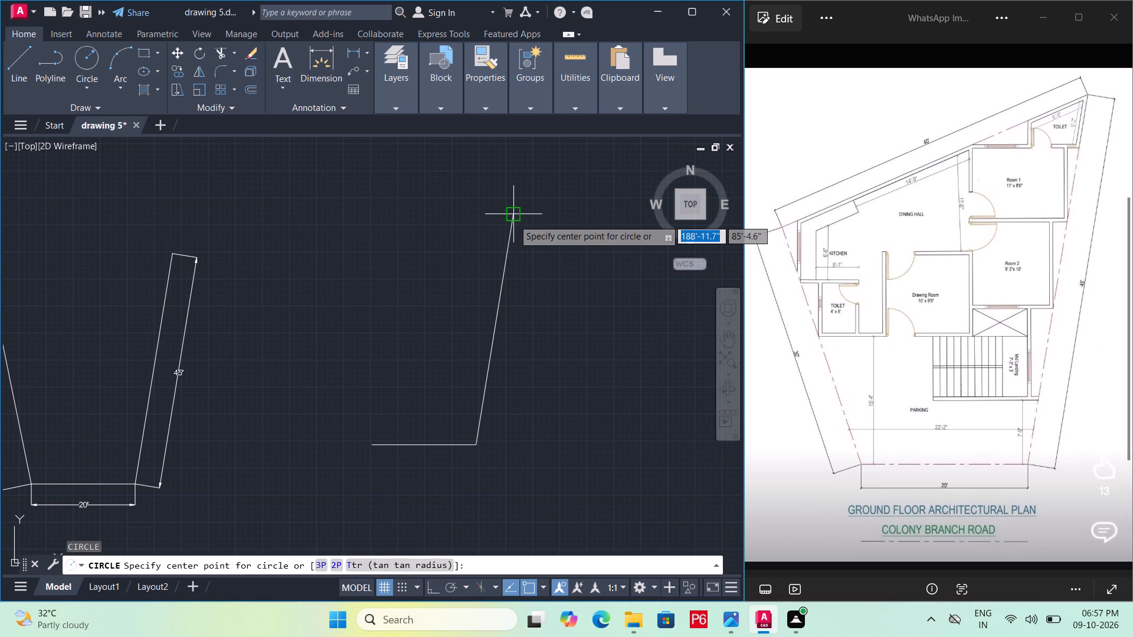
pyautogui.click(512, 220)
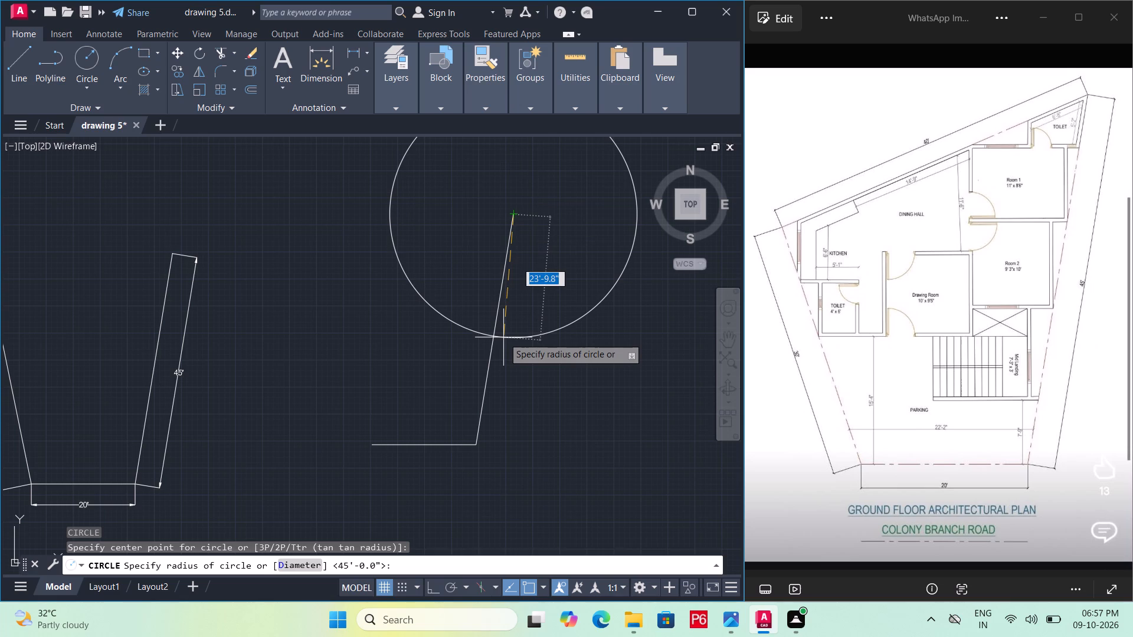
pyautogui.write("40'")
pyautogui.press('Return')
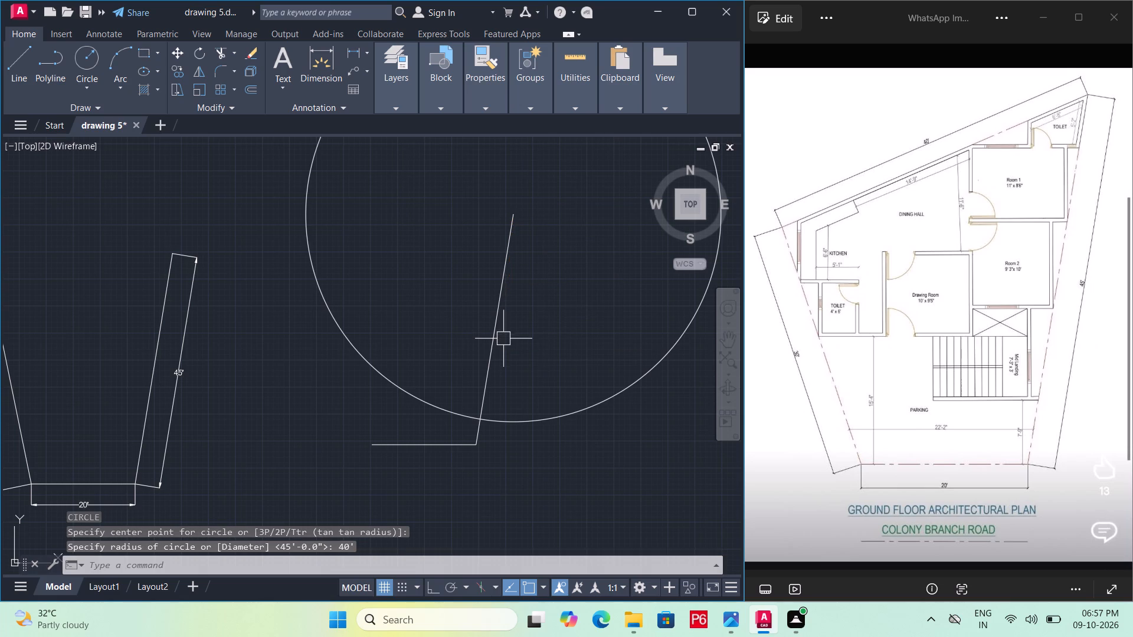
# Draw a construction circle of 30' radius centred on the left endpoint of the 20' base line.
pyautogui.write('c')
pyautogui.press('space')
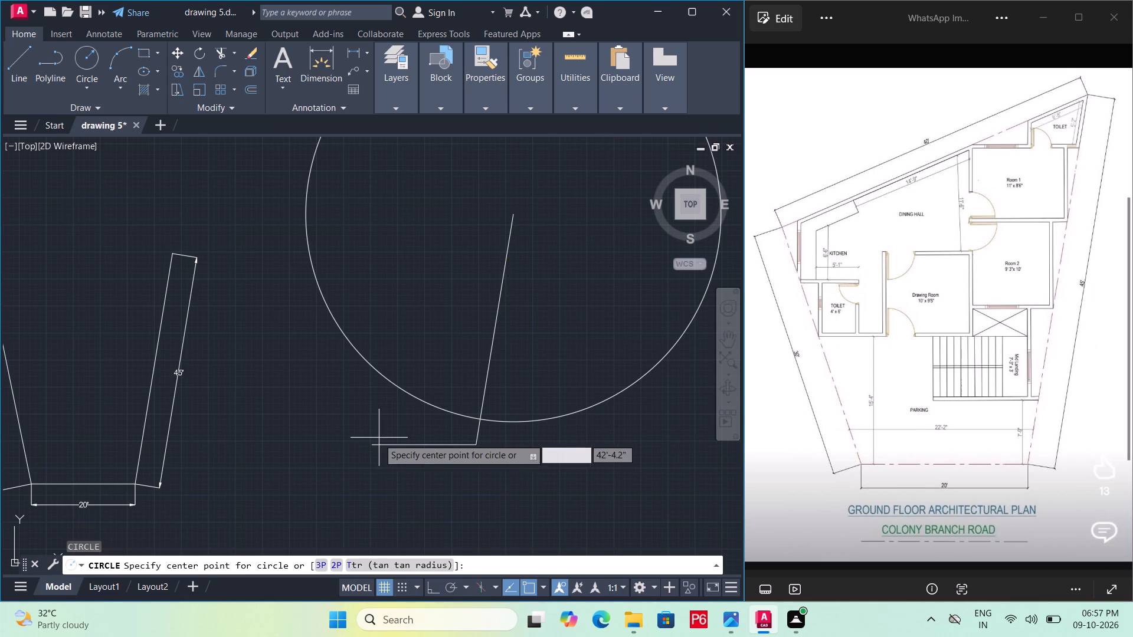
pyautogui.click(375, 441)
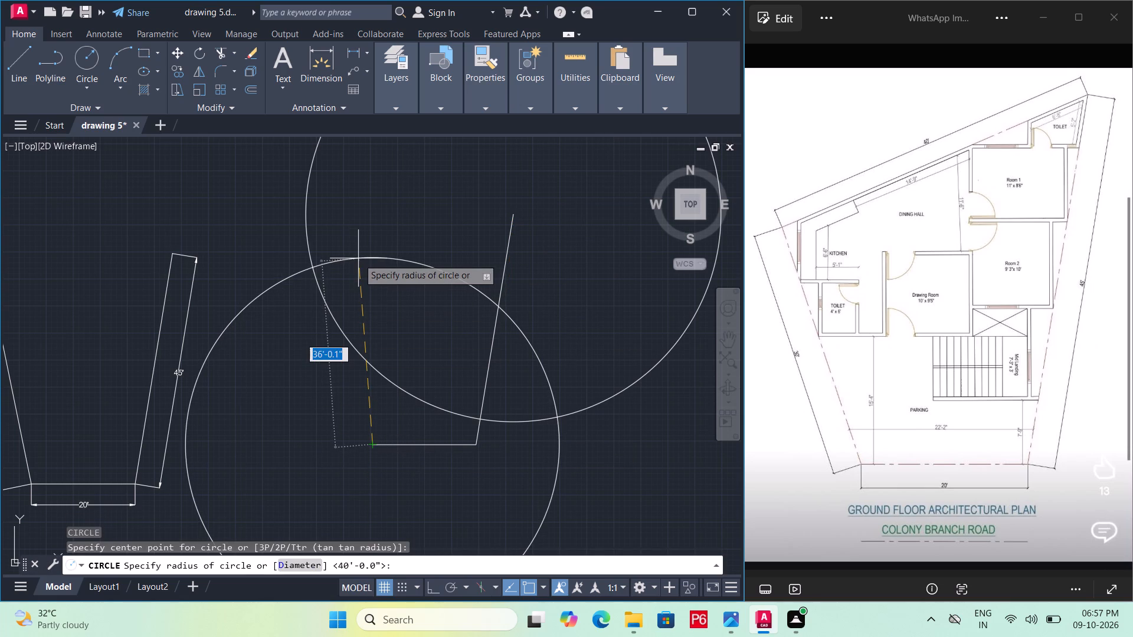
pyautogui.write("30'")
pyautogui.press('Return')
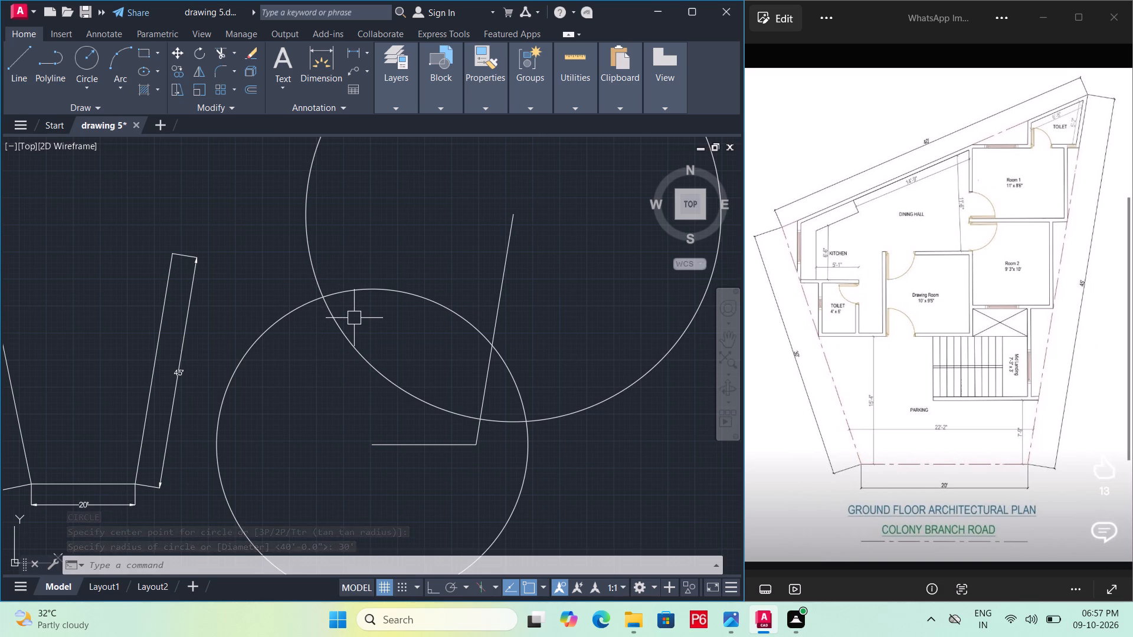
# Draw the left side line from the base line's left endpoint to the upper-left intersection of the two circles.
pyautogui.press('l')
pyautogui.press('space')
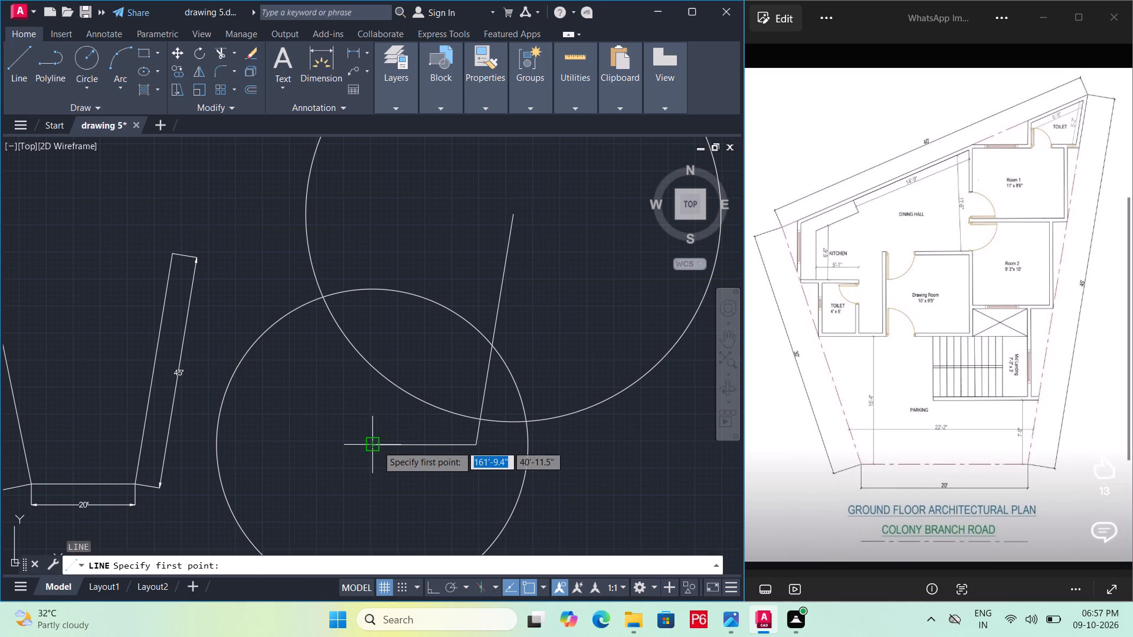
pyautogui.click(377, 445)
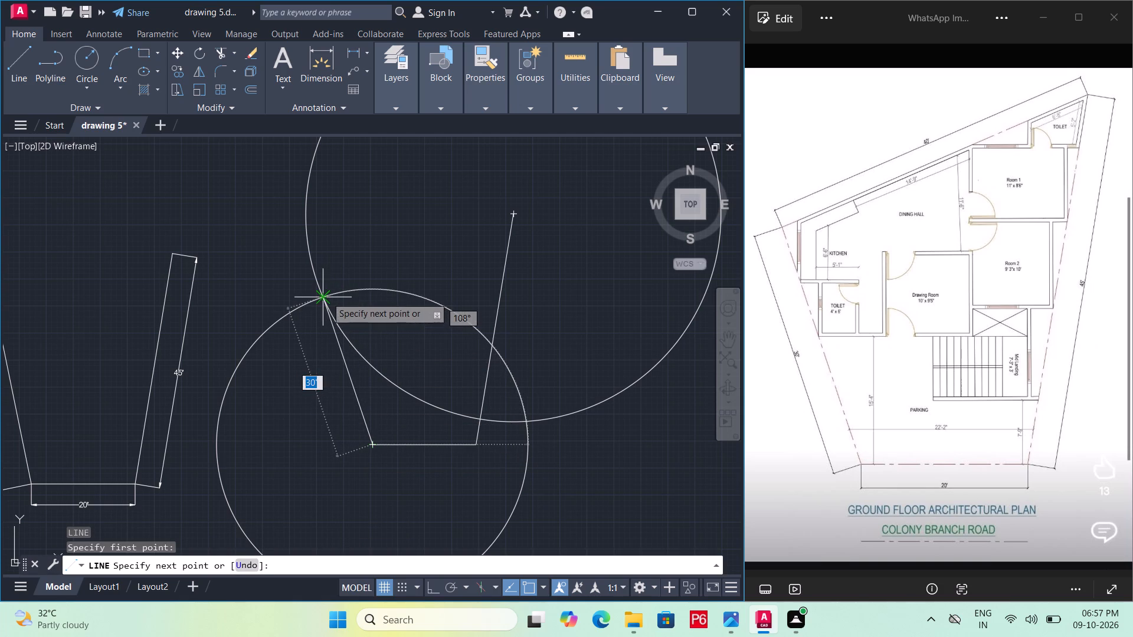
pyautogui.click(325, 300)
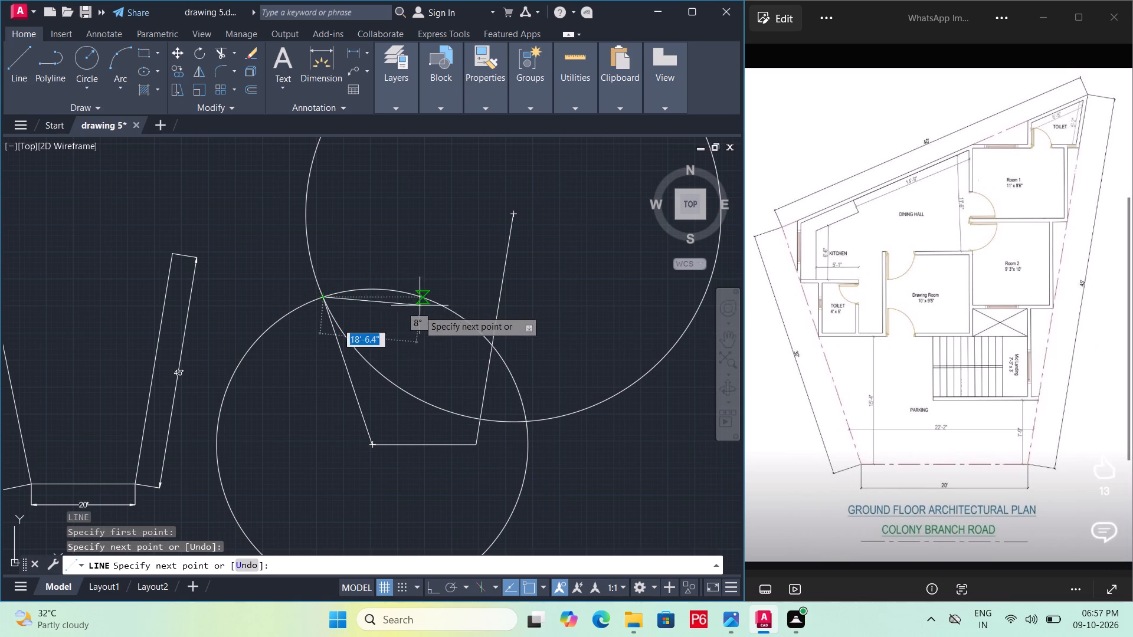
pyautogui.press('space')
# Close the plot boundary with a line from the left side's top endpoint to the right side's top endpoint.
pyautogui.press('space')
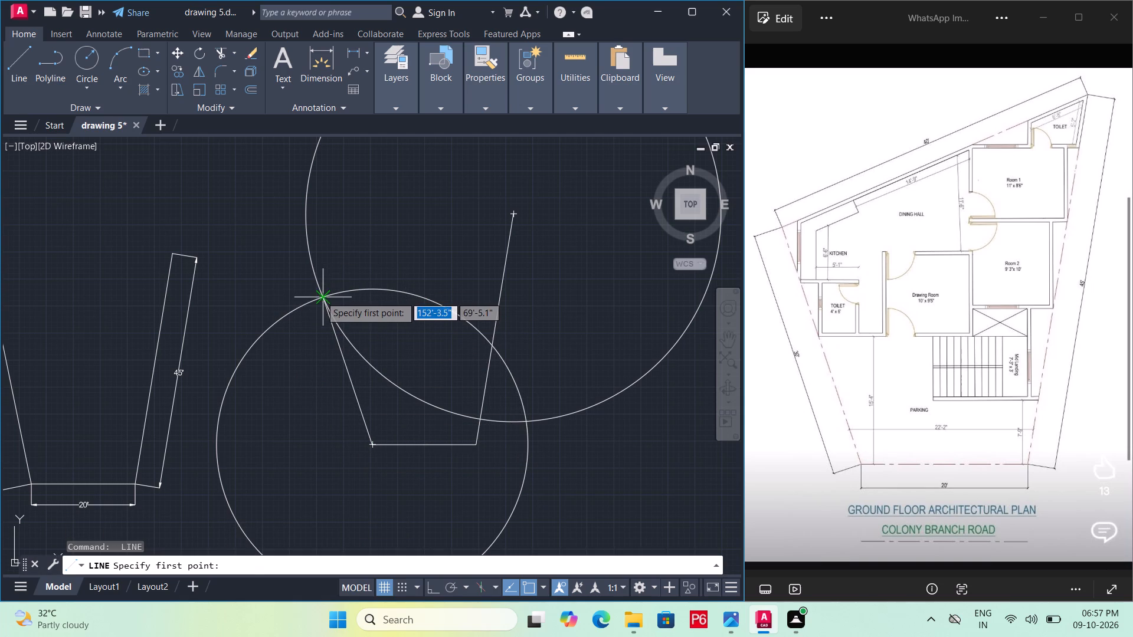
pyautogui.click(320, 296)
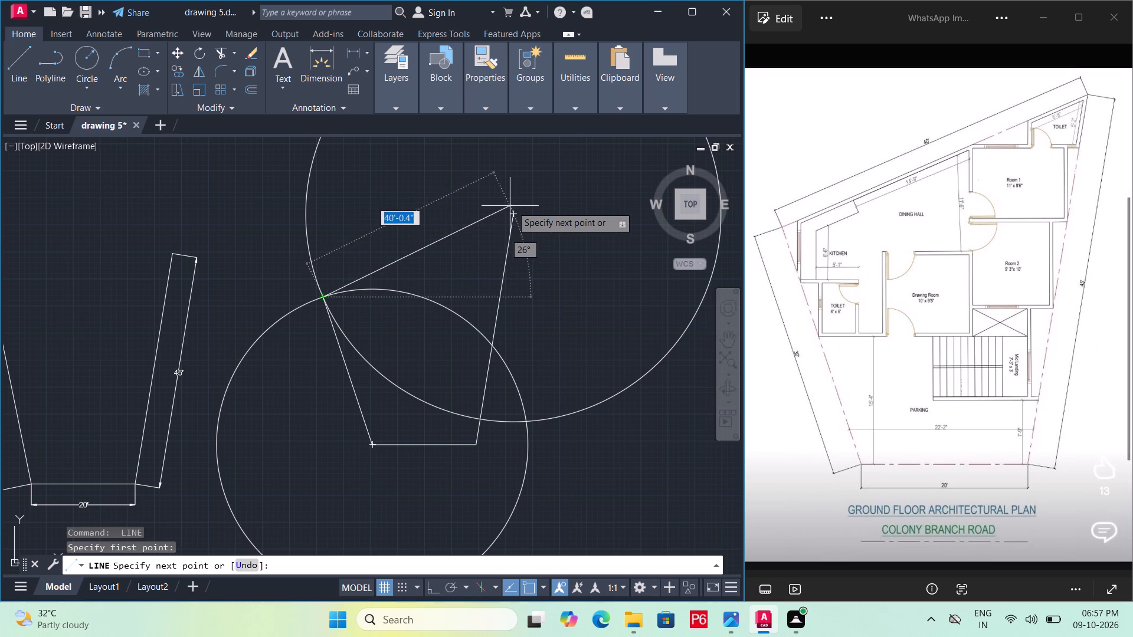
pyautogui.click(513, 210)
pyautogui.scroll(-1, 385, 353)
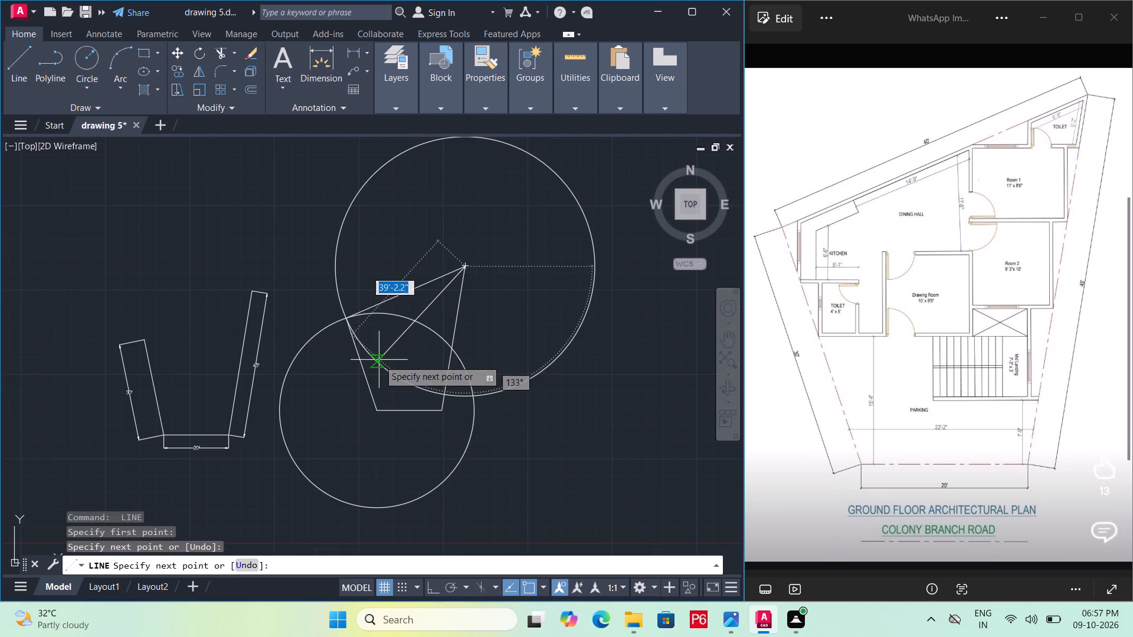
pyautogui.press('Escape')
# Delete the 40' and 30' radius construction circles from the new plot outline.
pyautogui.click(574, 347)
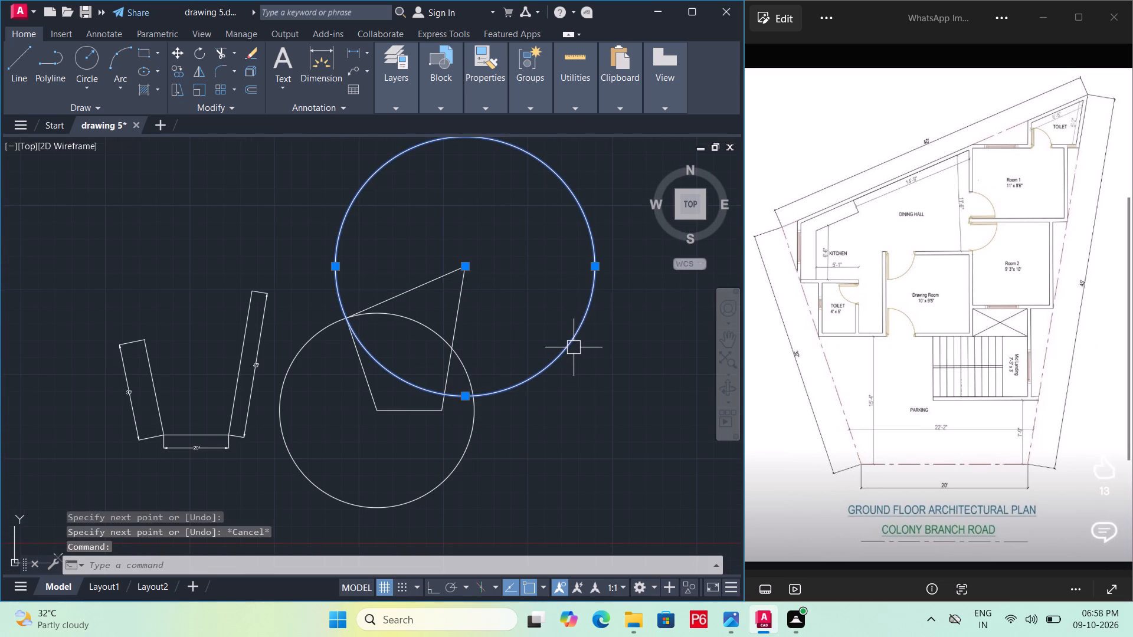
pyautogui.press('Delete')
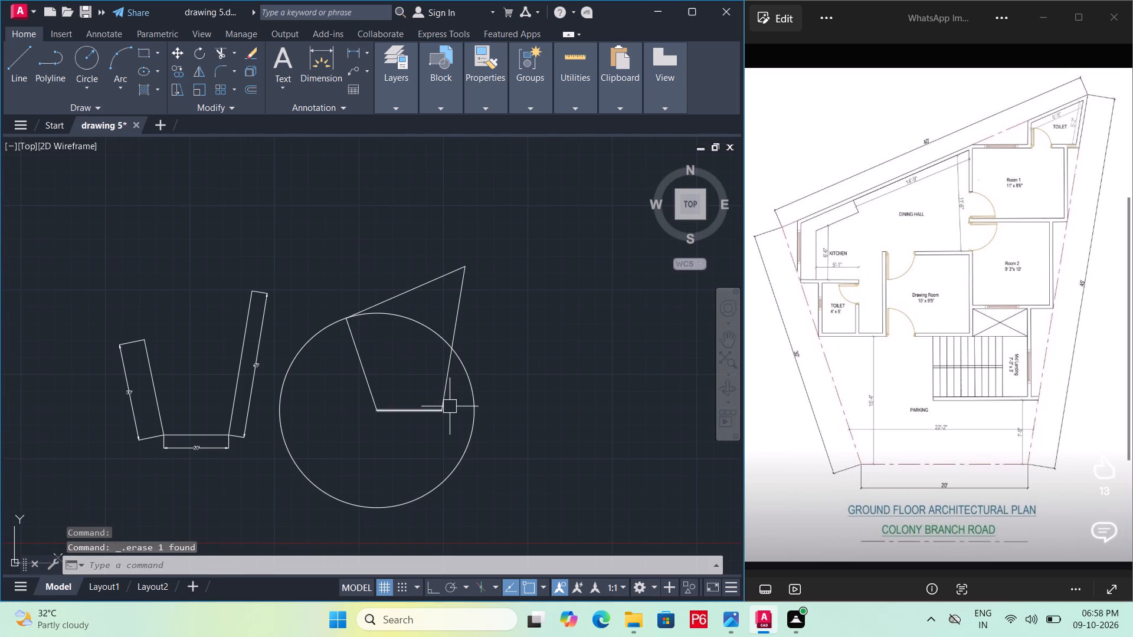
pyautogui.click(474, 403)
pyautogui.press('Delete')
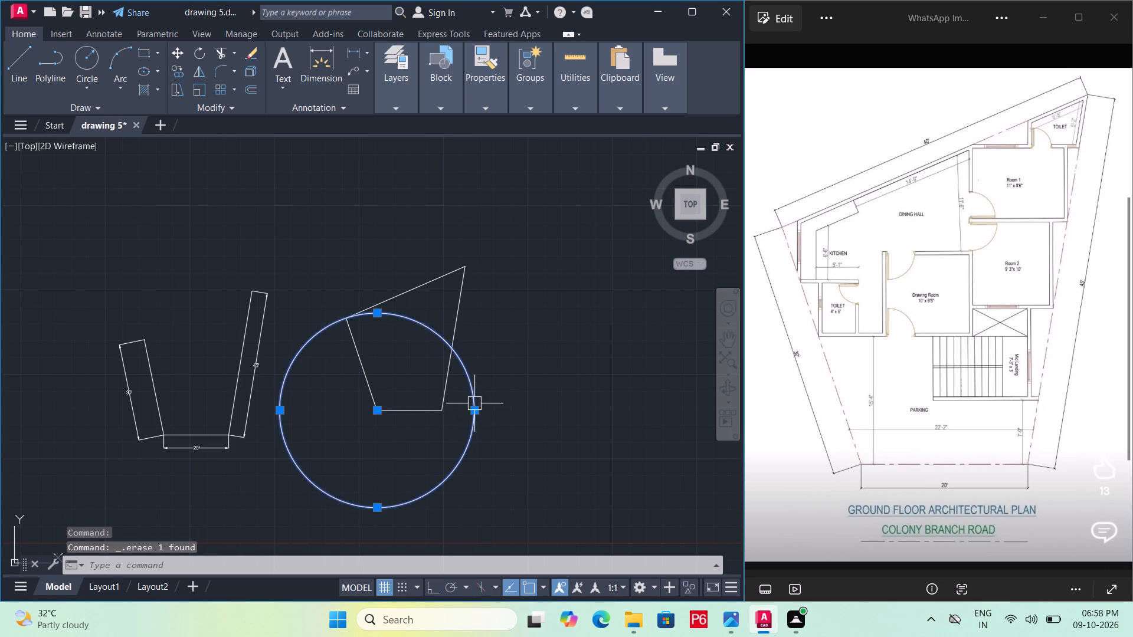
# Add an aligned dimension to the right side of the new plot boundary, placed outside the outline.
pyautogui.press('d')
pyautogui.write('imal')
pyautogui.write('i')
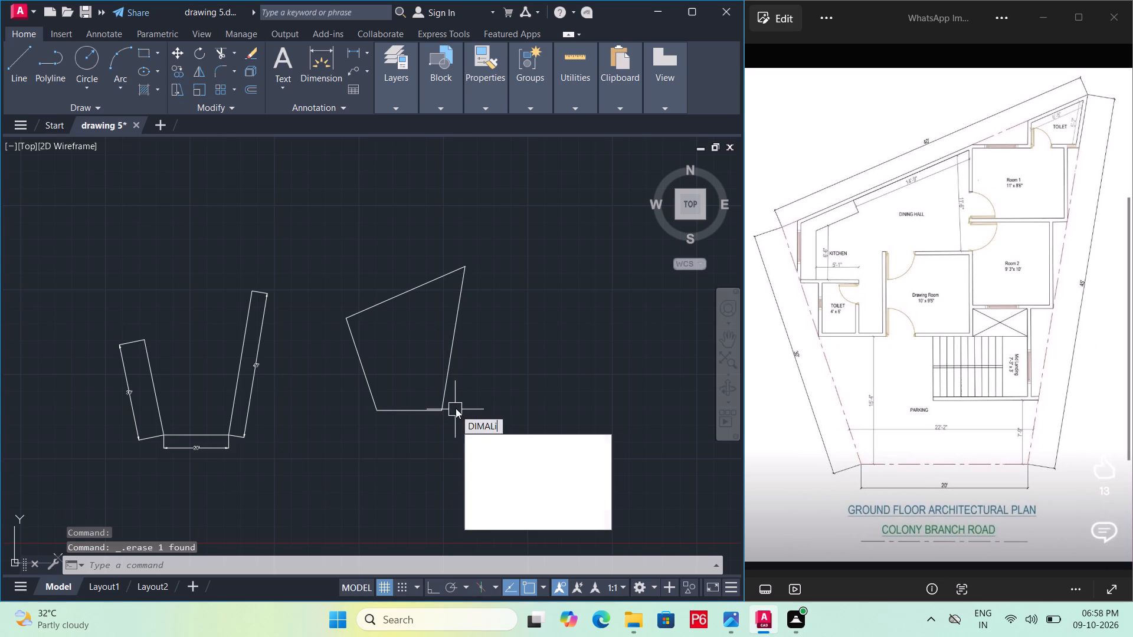
pyautogui.press('space')
pyautogui.scroll(1, 445, 392)
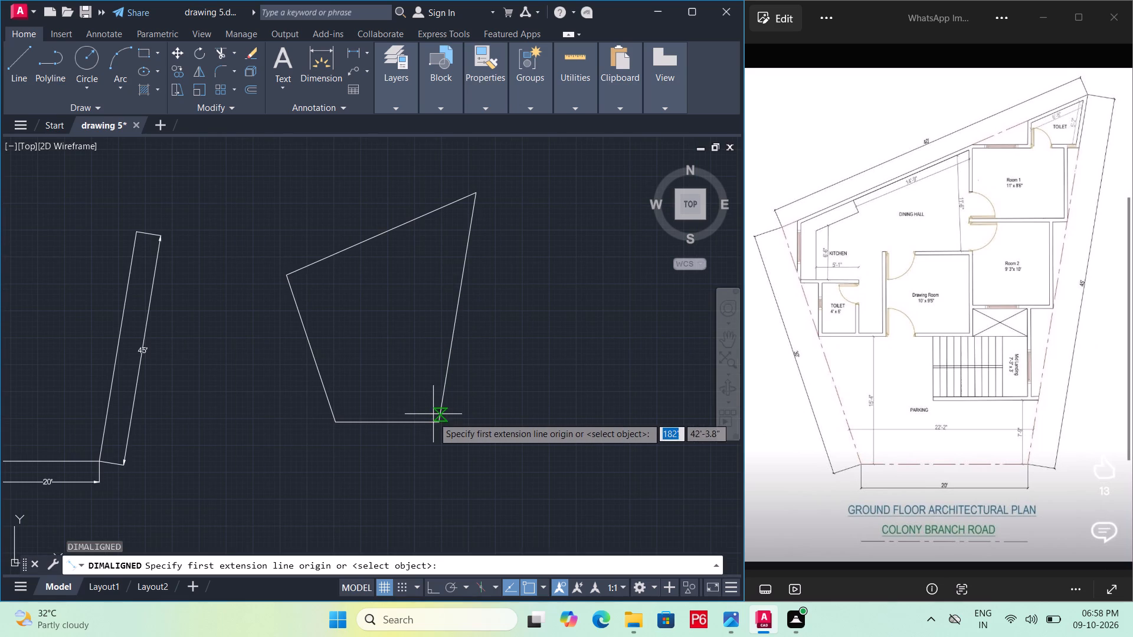
pyautogui.click(433, 420)
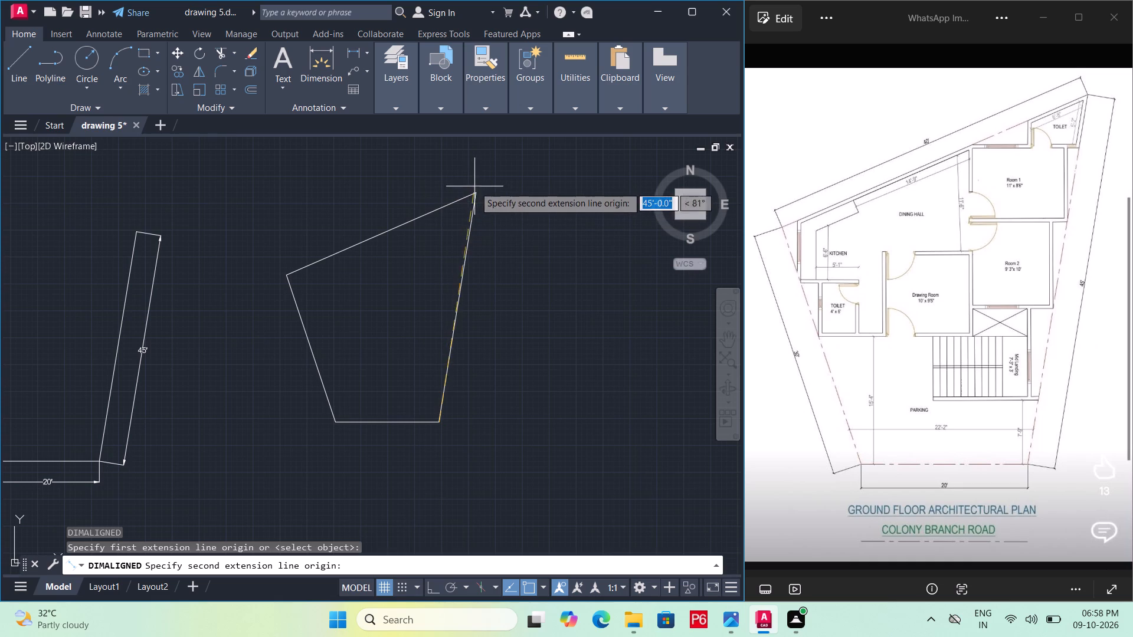
pyautogui.click(476, 188)
pyautogui.click(523, 218)
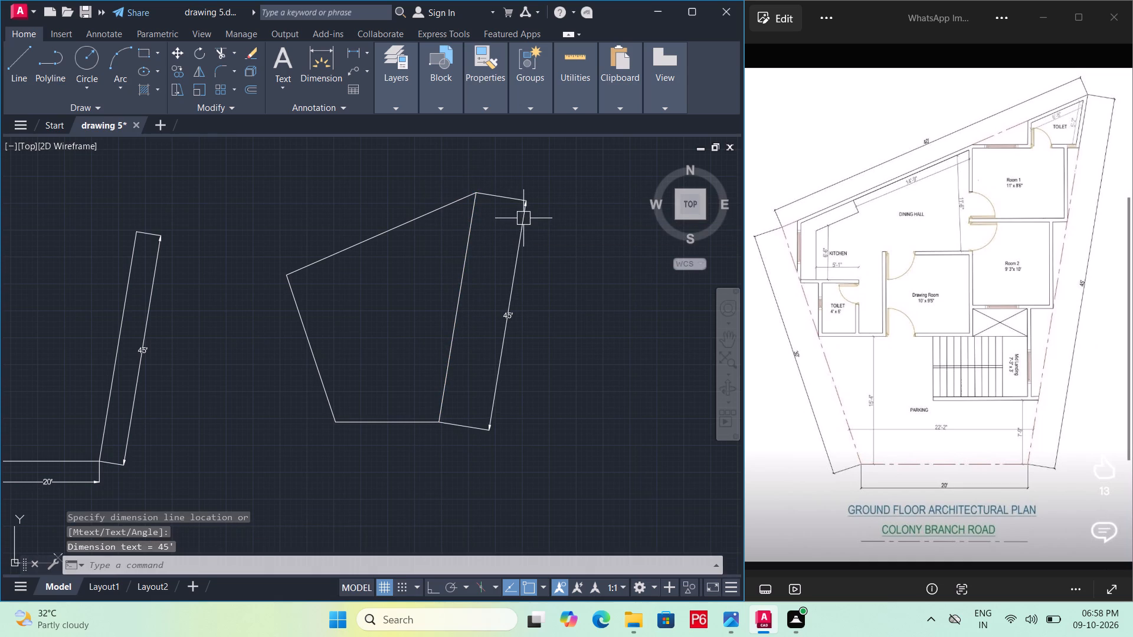
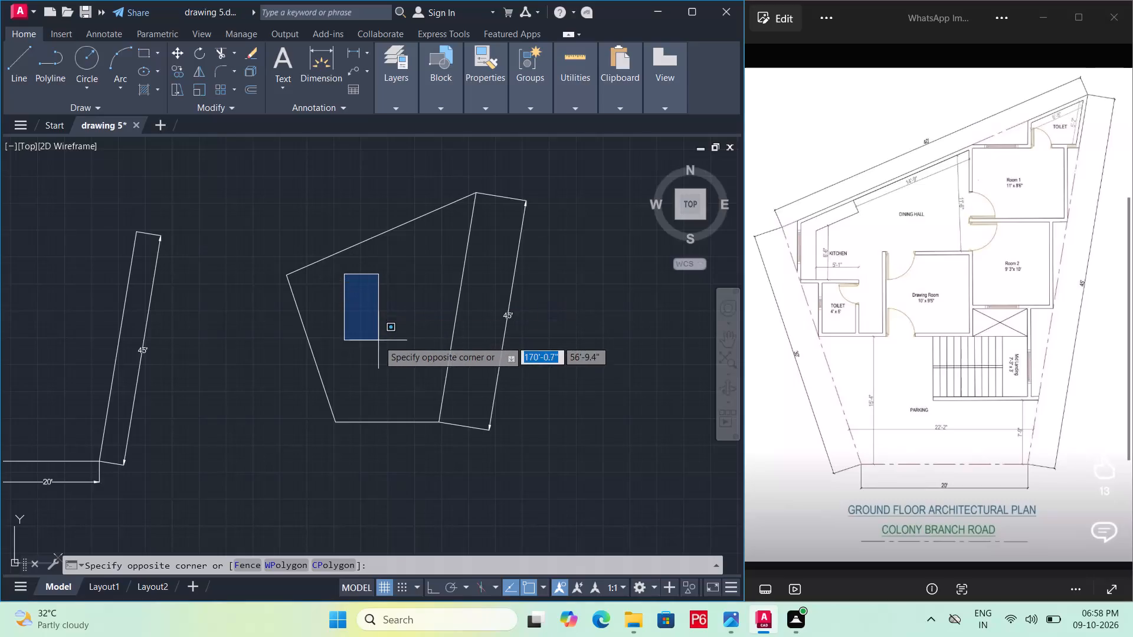
# Add an aligned dimension to the bottom side of the new plot boundary, placed just below the outline.
pyautogui.press('Escape')
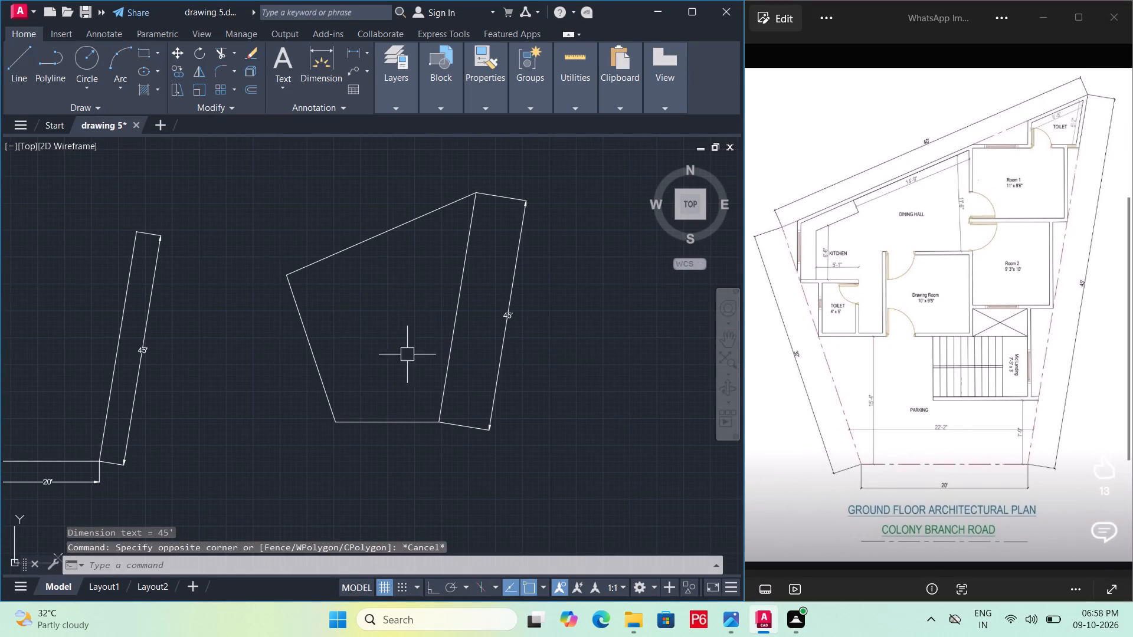
pyautogui.press('d')
pyautogui.write('imali')
pyautogui.press('space')
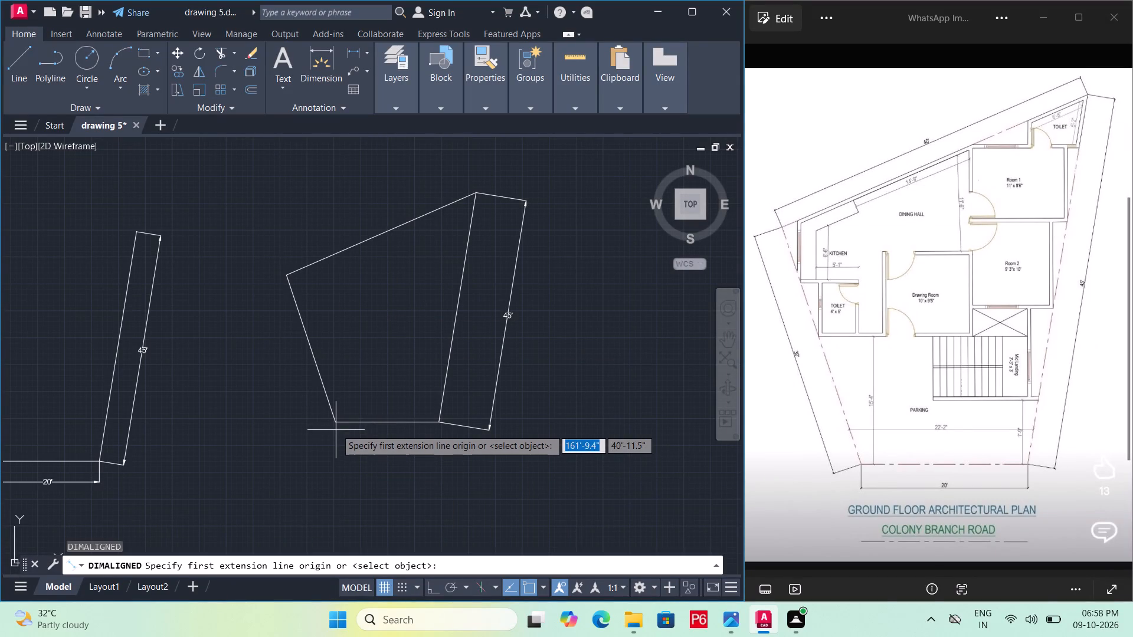
pyautogui.click(336, 425)
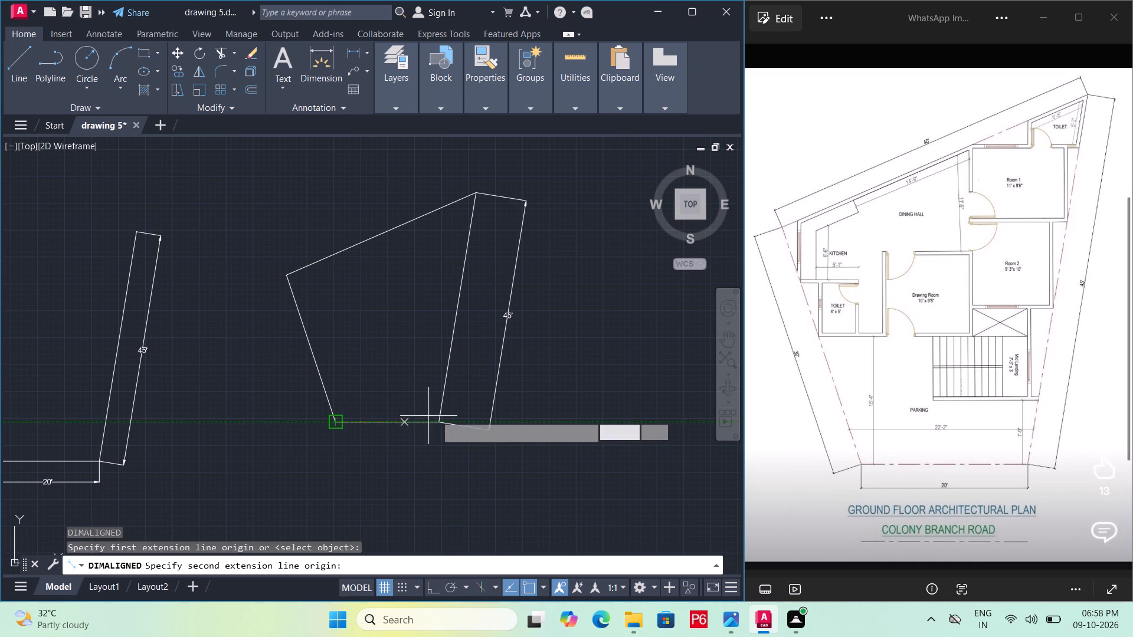
pyautogui.click(443, 423)
pyautogui.click(441, 441)
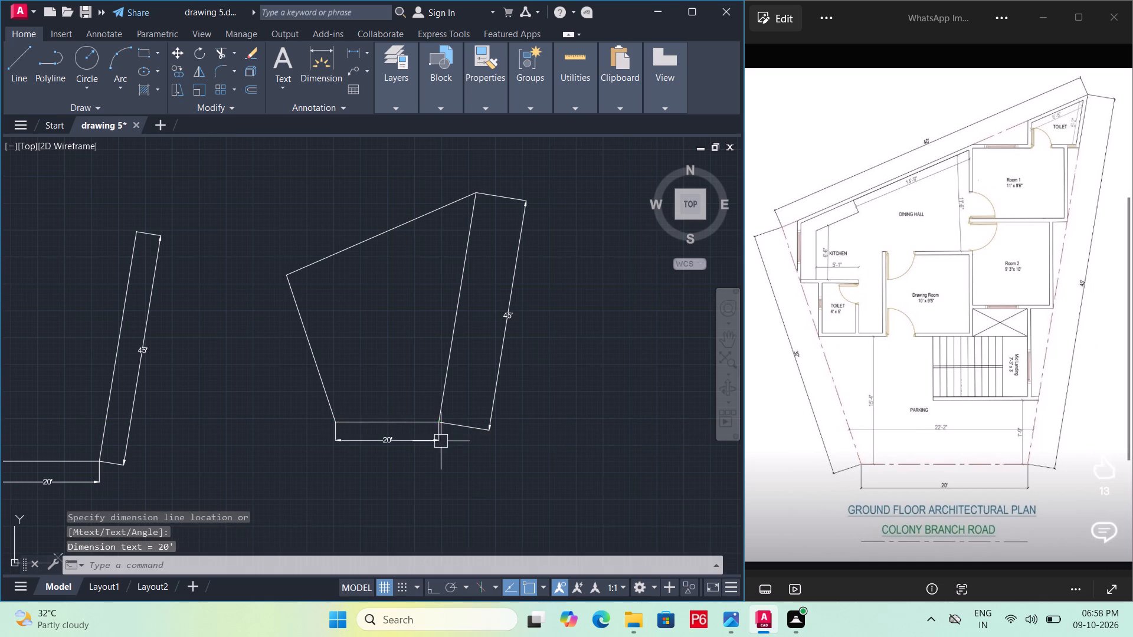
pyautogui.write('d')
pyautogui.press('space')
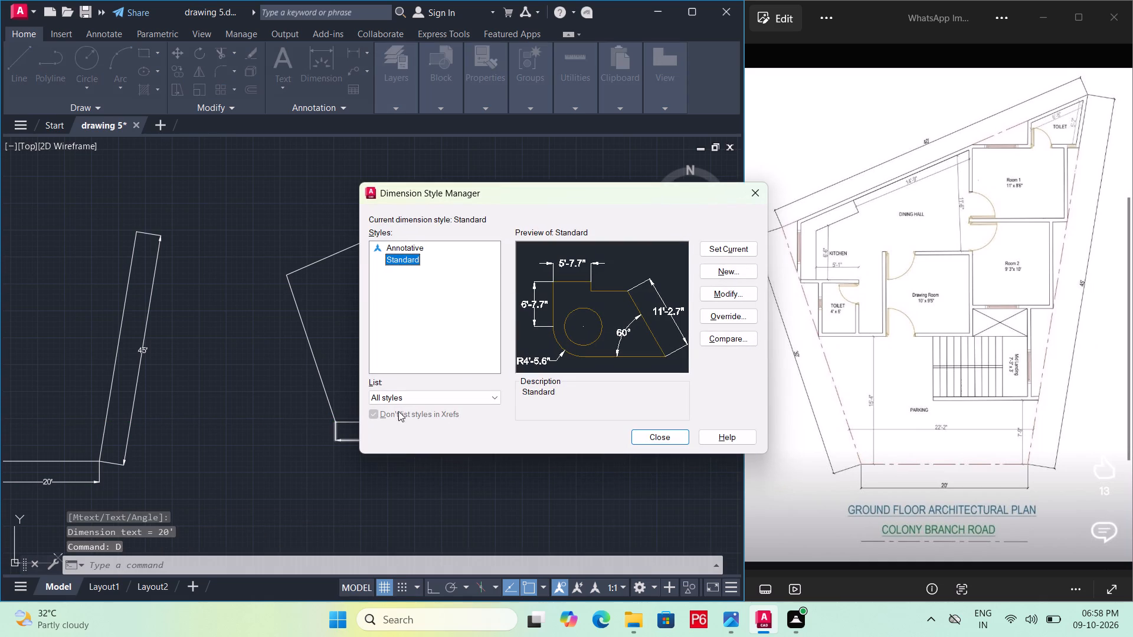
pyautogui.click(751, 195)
# Add an aligned dimension to the left slanted side of the plot boundary, placed outside the outline.
pyautogui.write('di')
pyautogui.press('m')
pyautogui.write('al')
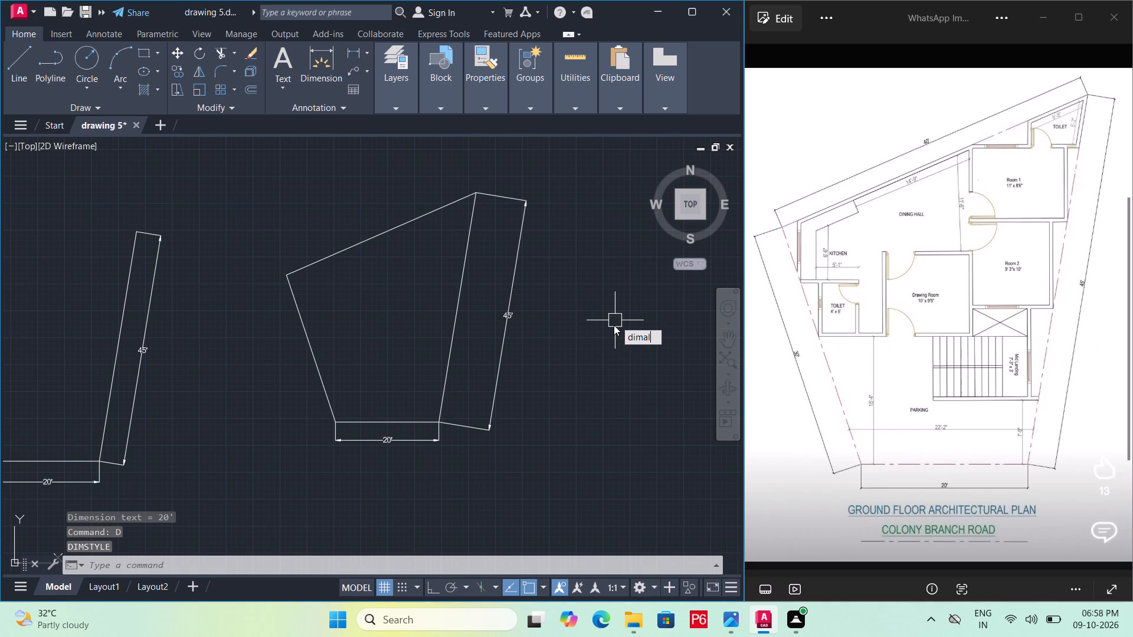
pyautogui.press('i')
pyautogui.press('space')
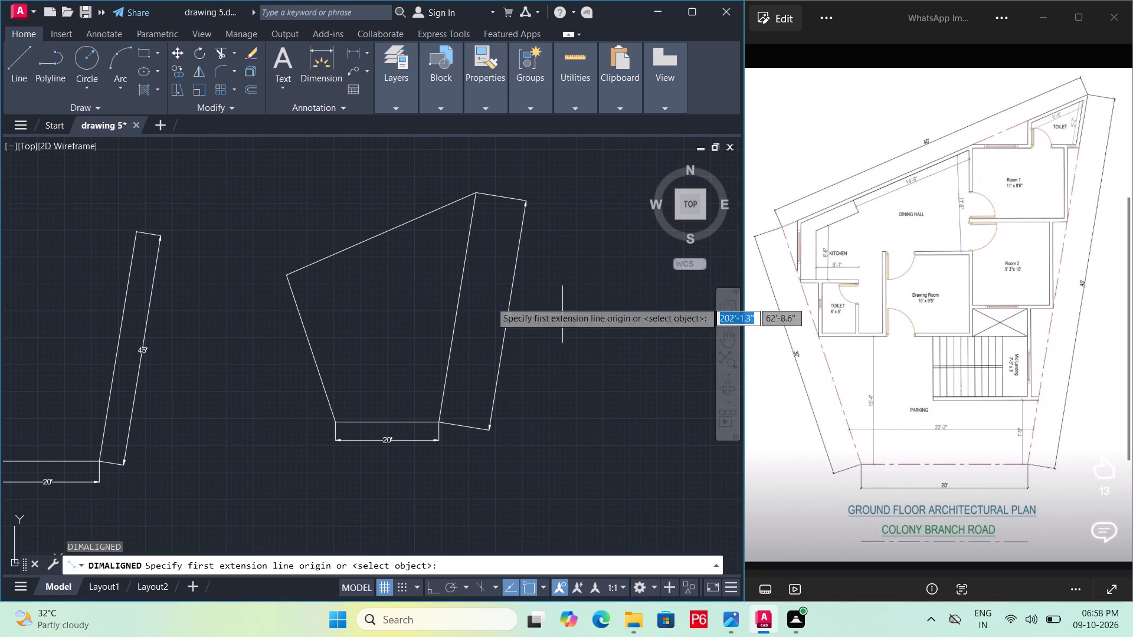
pyautogui.click(289, 275)
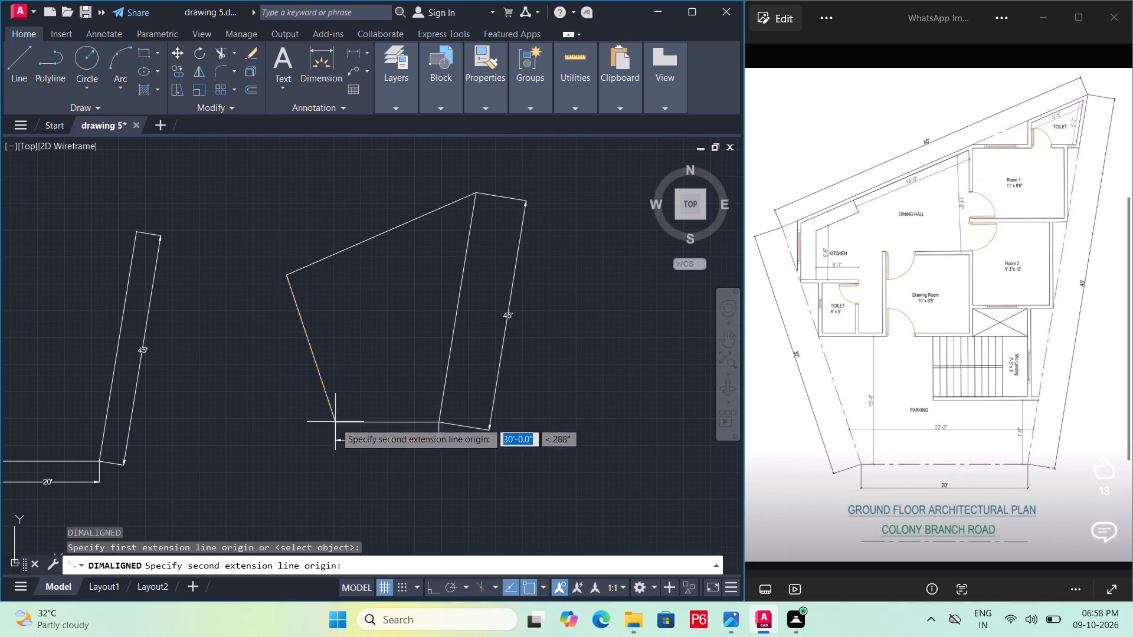
pyautogui.click(335, 422)
pyautogui.click(316, 434)
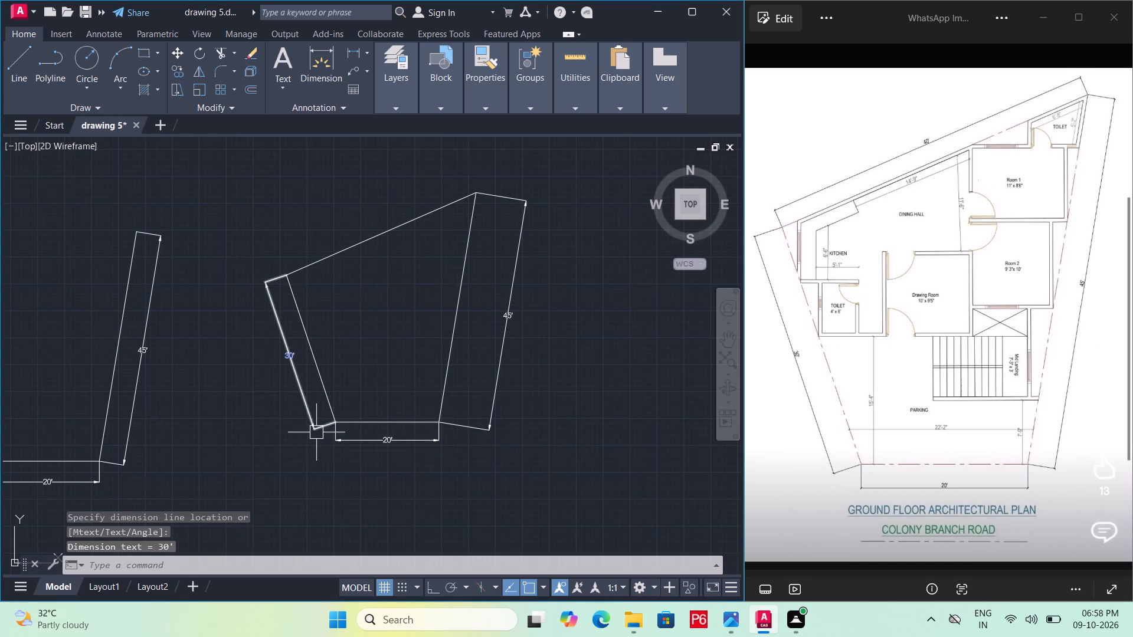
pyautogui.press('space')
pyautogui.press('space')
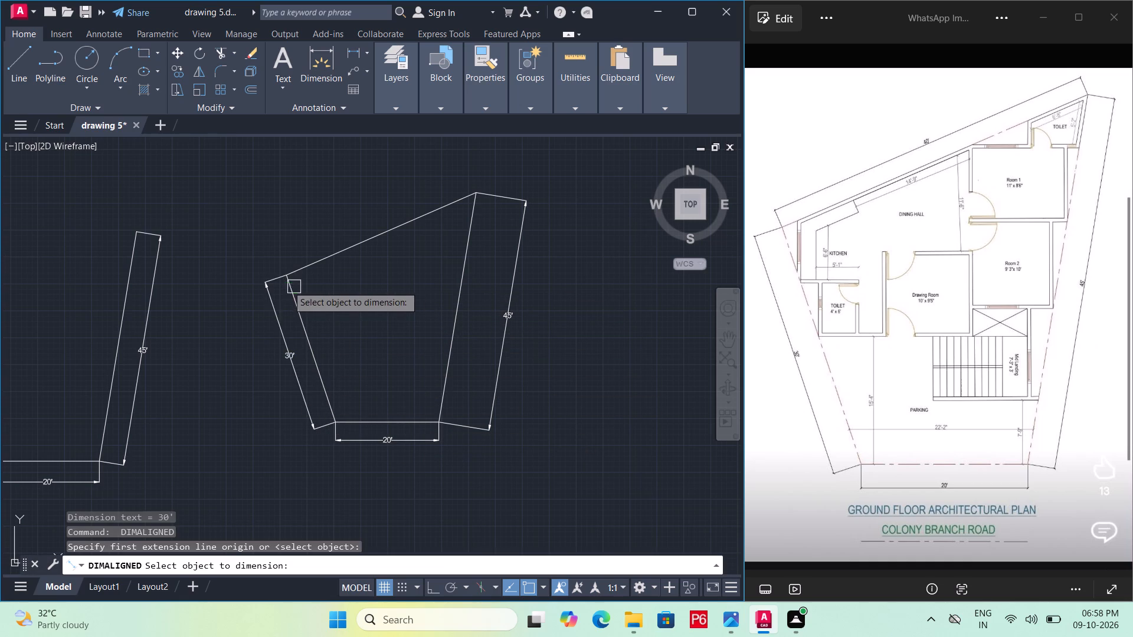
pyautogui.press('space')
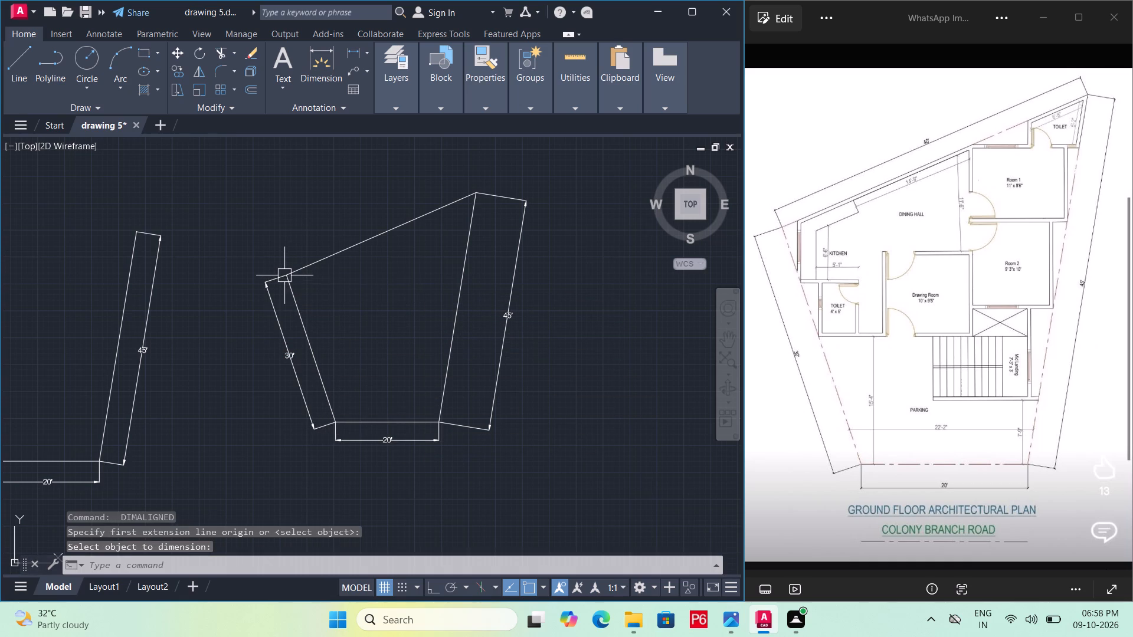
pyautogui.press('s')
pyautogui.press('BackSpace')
# Add an aligned dimension to the sloping top side of the plot boundary, placed outside the outline.
pyautogui.write('dim')
pyautogui.press('a')
pyautogui.press('l')
pyautogui.write('i')
pyautogui.press('space')
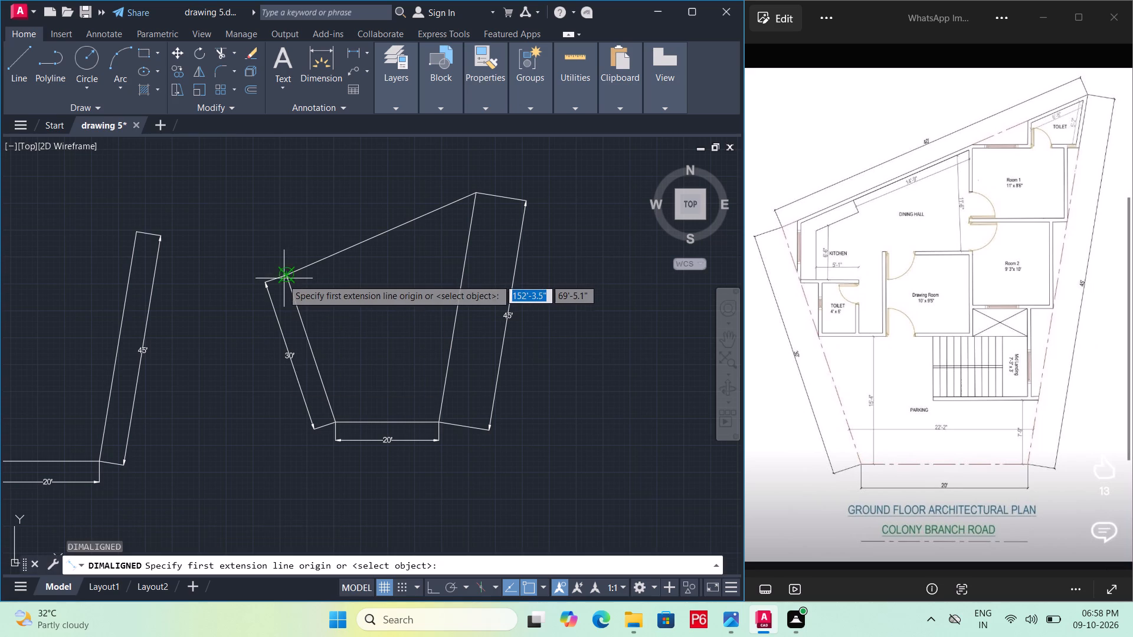
pyautogui.click(283, 279)
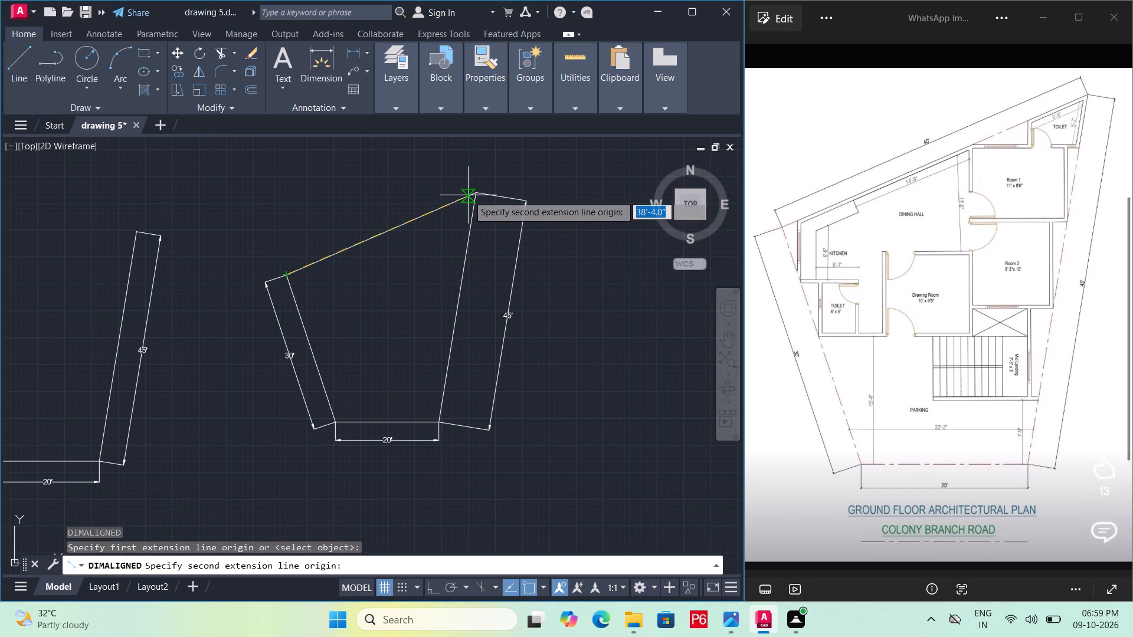
pyautogui.click(474, 193)
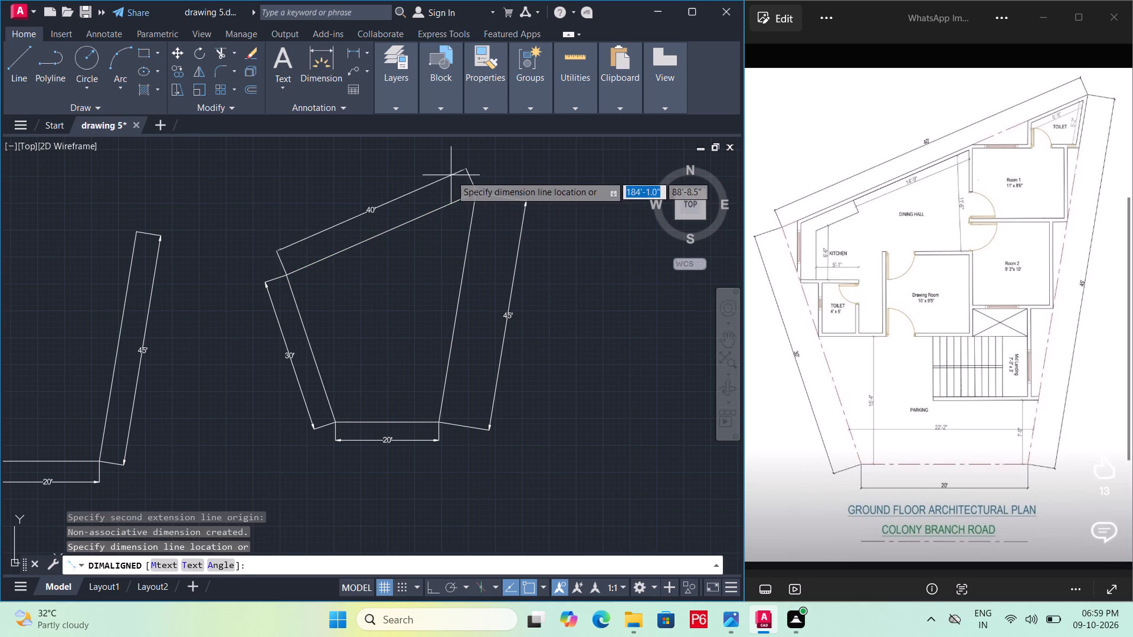
pyautogui.click(451, 175)
# Delete the earlier open three-sided outline and its dimensions, left of the closed plot boundary.
pyautogui.scroll(-1, 414, 298)
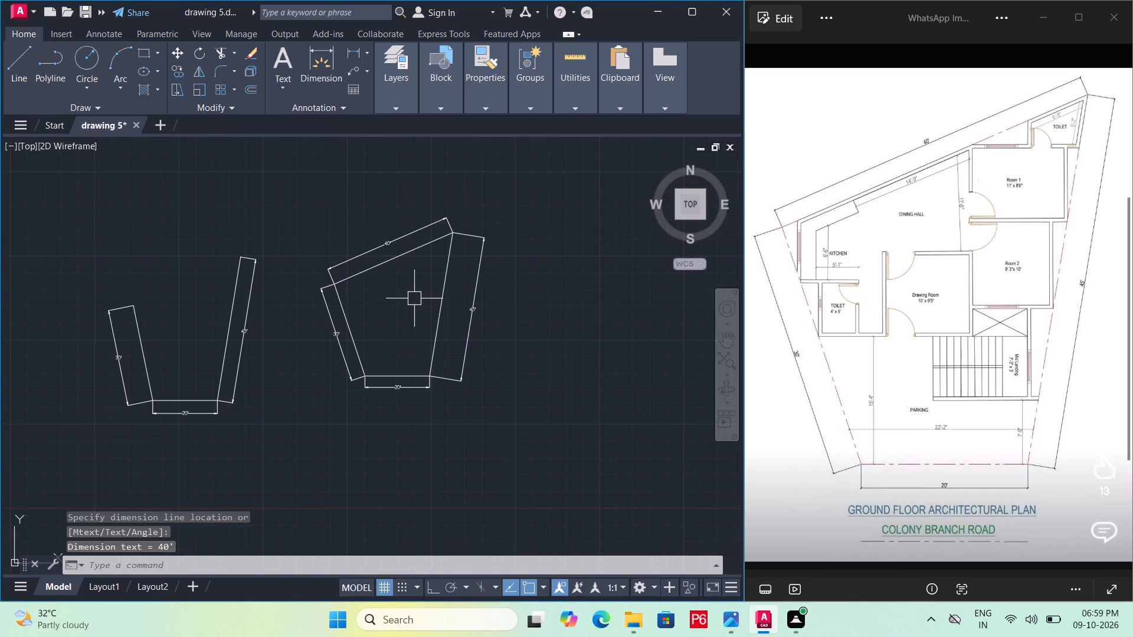
pyautogui.press('Escape')
pyautogui.click(287, 245)
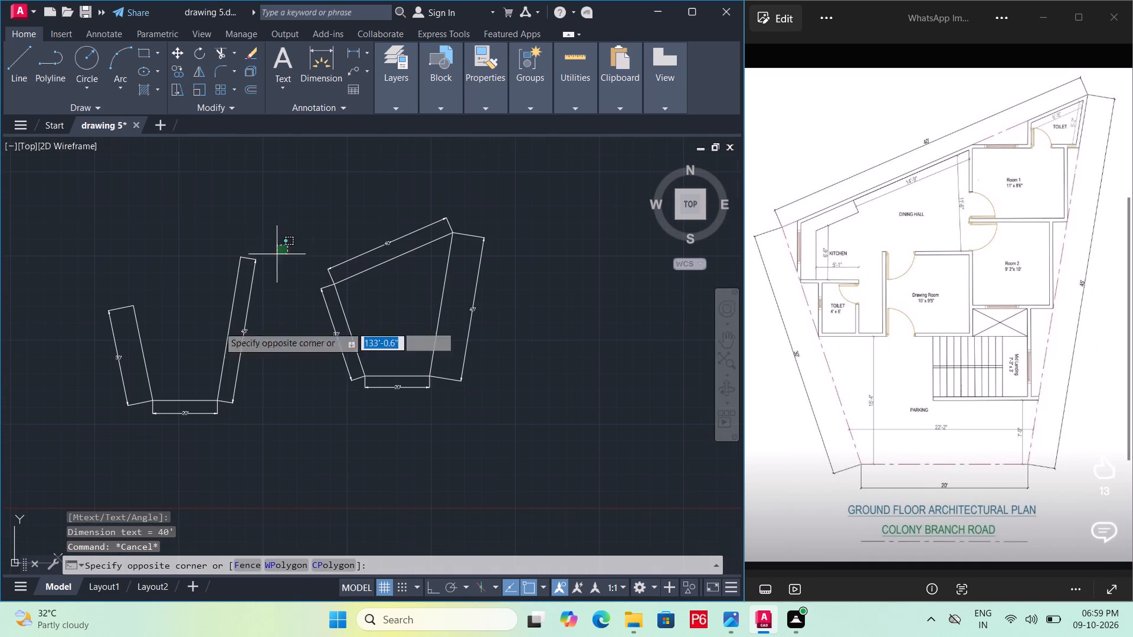
pyautogui.click(80, 462)
pyautogui.press('Delete')
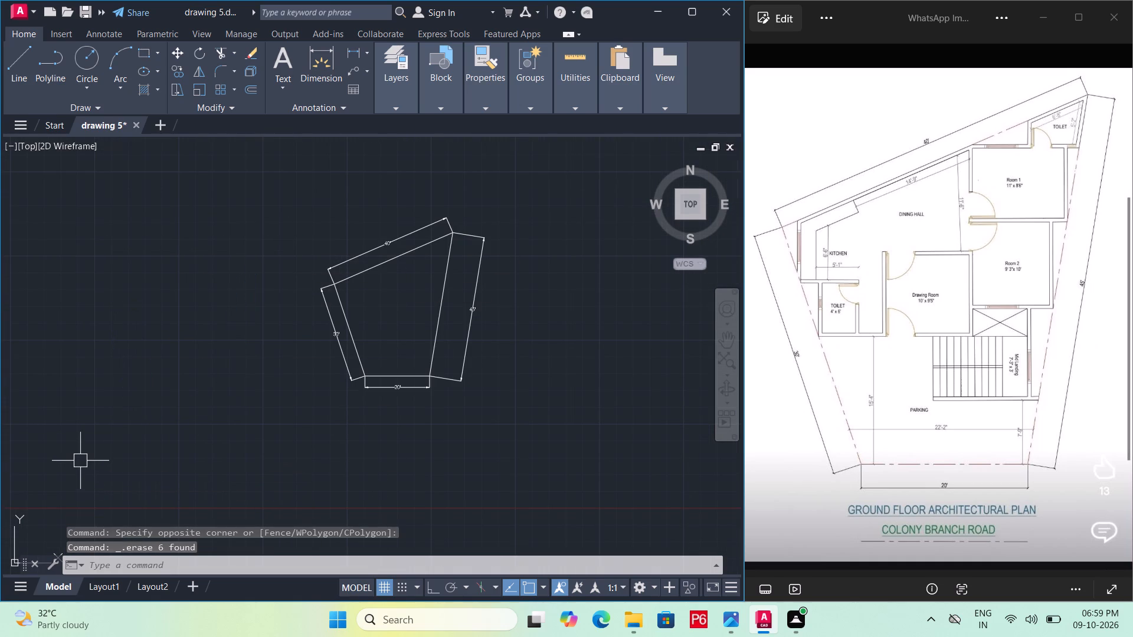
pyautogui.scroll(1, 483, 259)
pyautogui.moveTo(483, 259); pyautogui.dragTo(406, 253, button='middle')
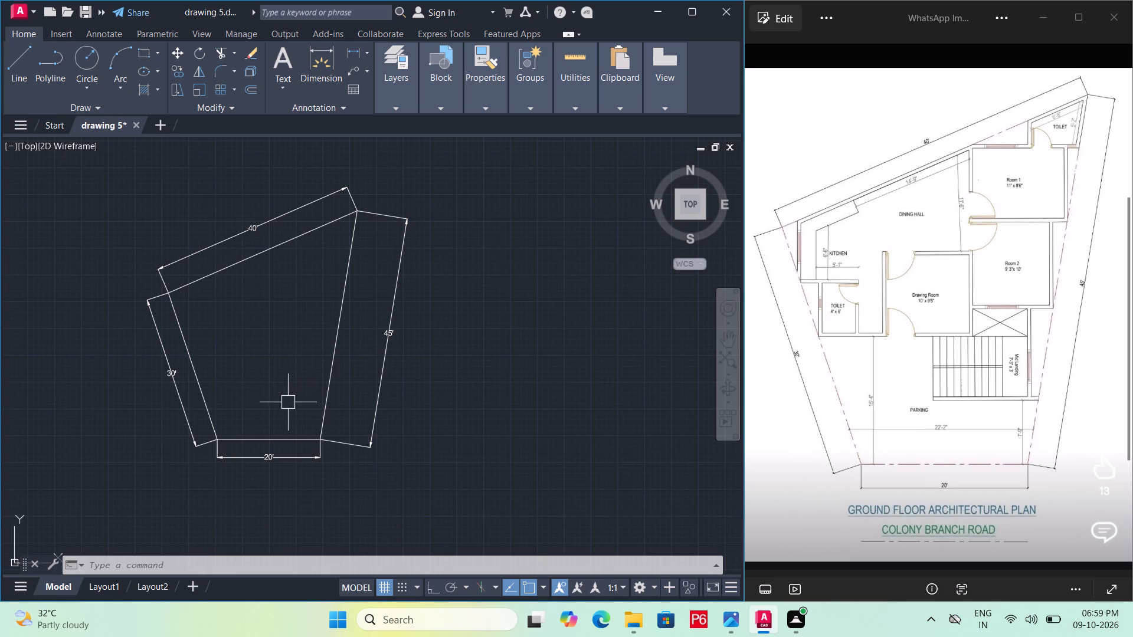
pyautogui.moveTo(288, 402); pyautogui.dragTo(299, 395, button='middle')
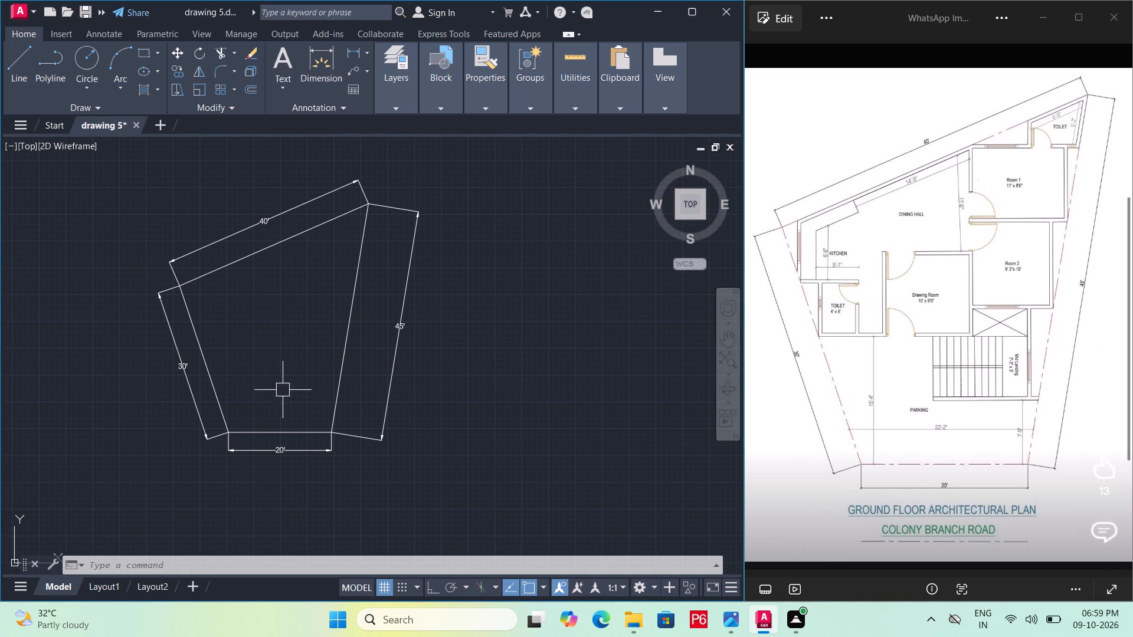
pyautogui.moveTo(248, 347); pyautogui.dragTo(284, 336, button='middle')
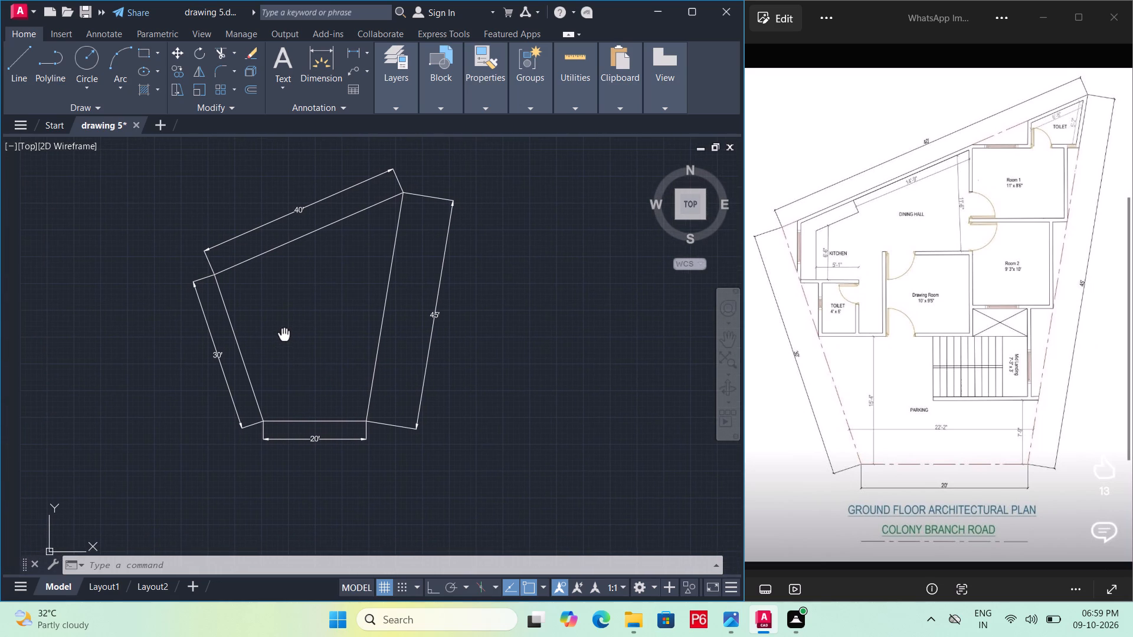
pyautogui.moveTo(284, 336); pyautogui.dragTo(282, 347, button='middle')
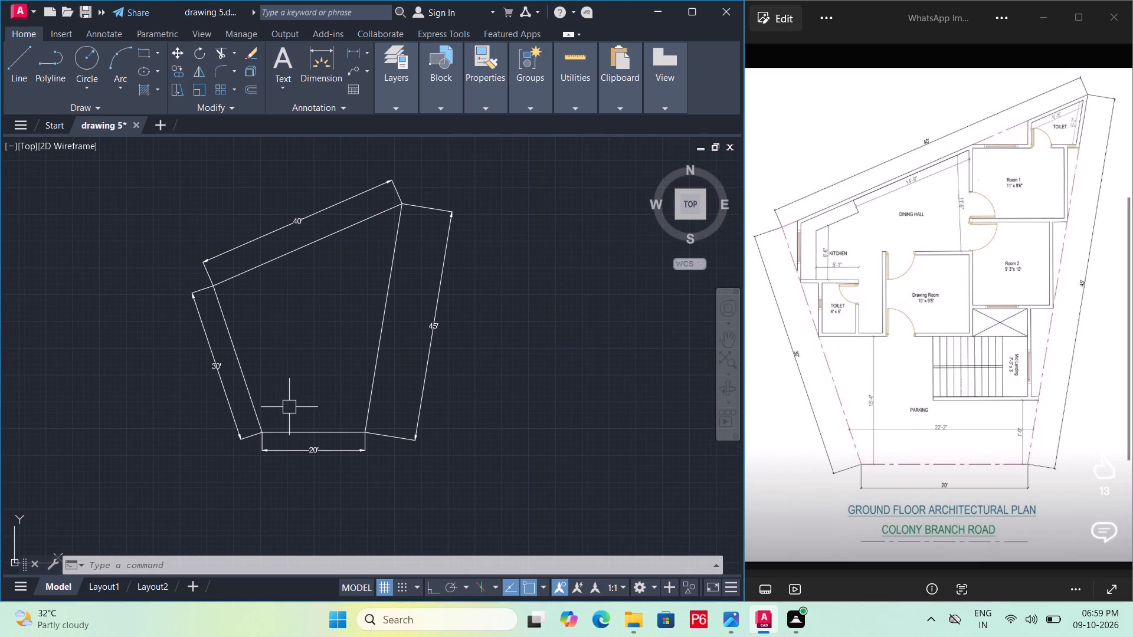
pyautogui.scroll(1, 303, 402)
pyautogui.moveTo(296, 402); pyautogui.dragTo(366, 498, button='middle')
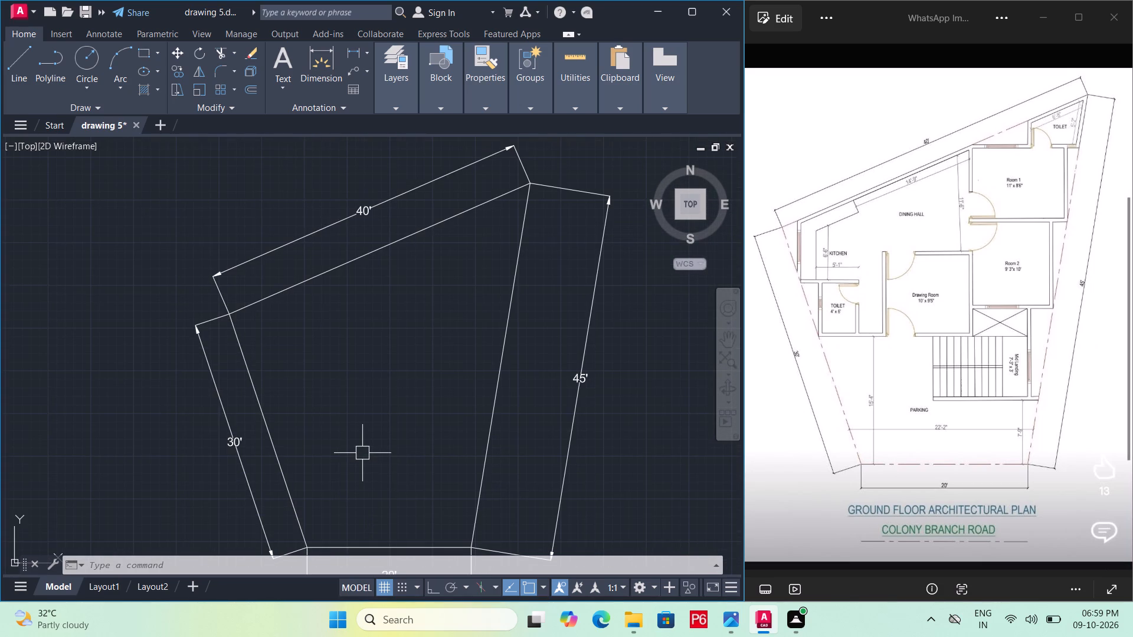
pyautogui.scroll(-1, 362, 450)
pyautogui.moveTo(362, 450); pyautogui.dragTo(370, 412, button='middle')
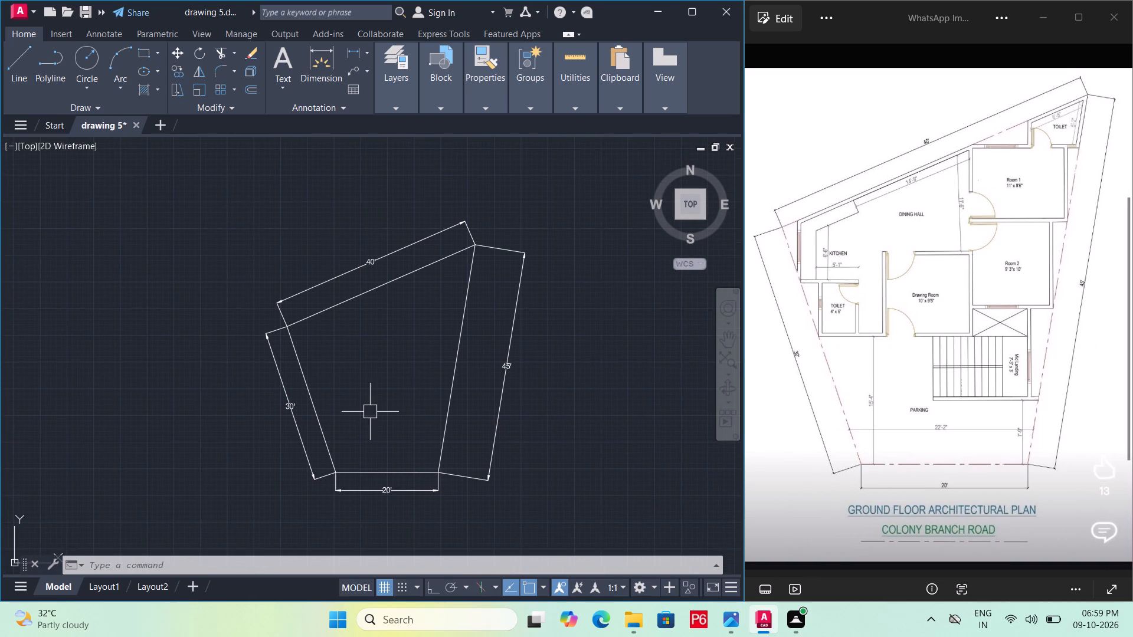
# Load the CENTER linetype from acad.lin into the drawing for the plot boundary lines.
pyautogui.click(319, 424)
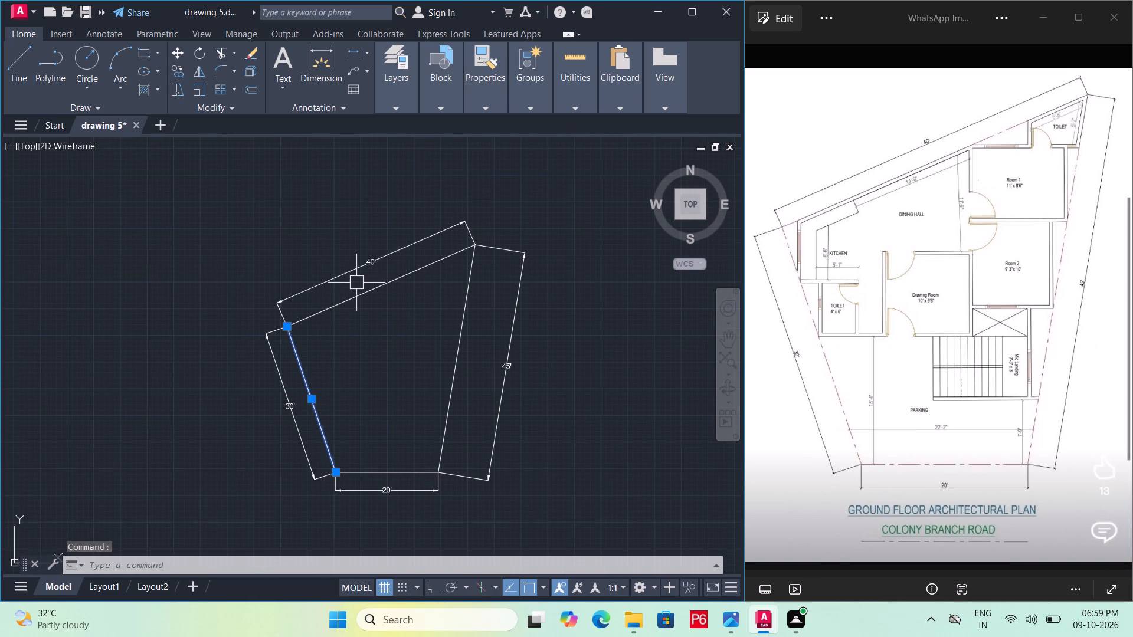
pyautogui.click(358, 294)
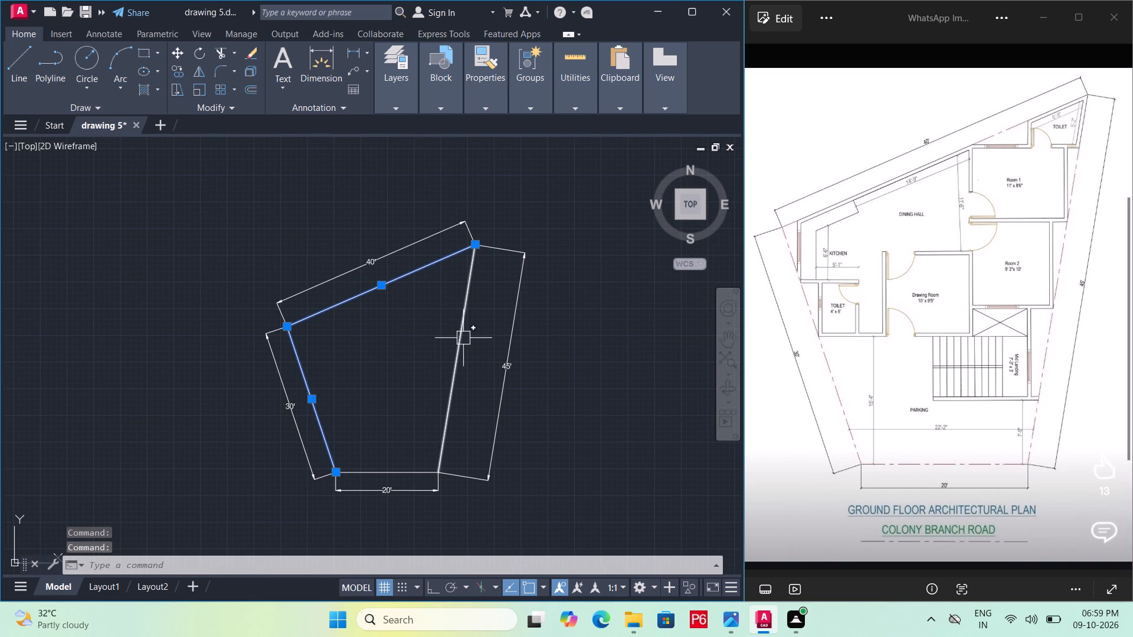
pyautogui.click(463, 339)
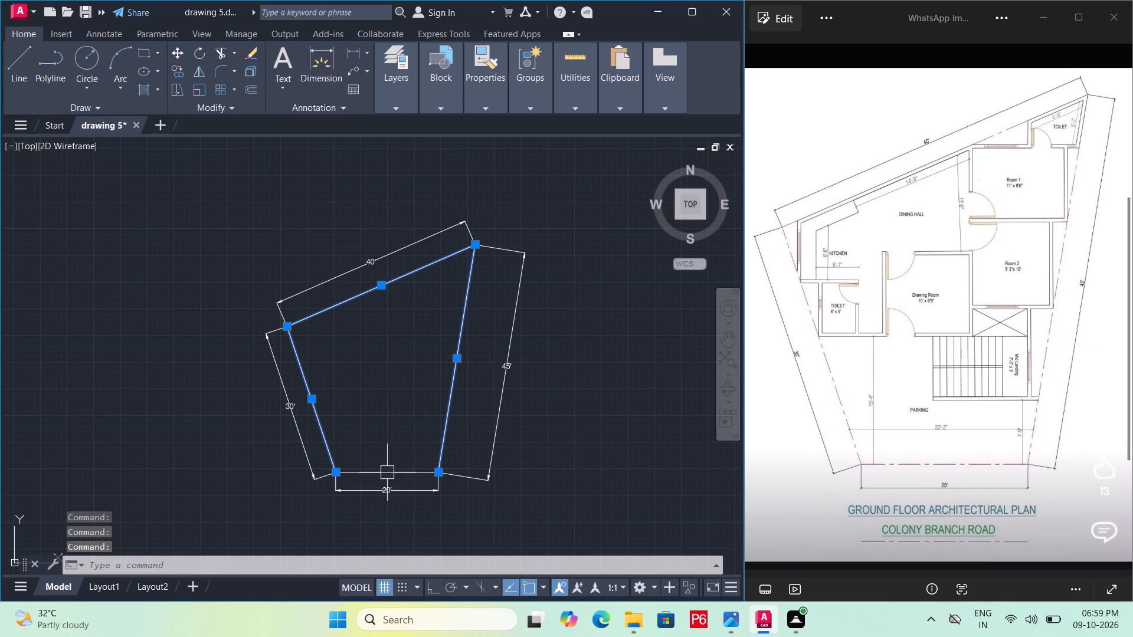
pyautogui.click(387, 472)
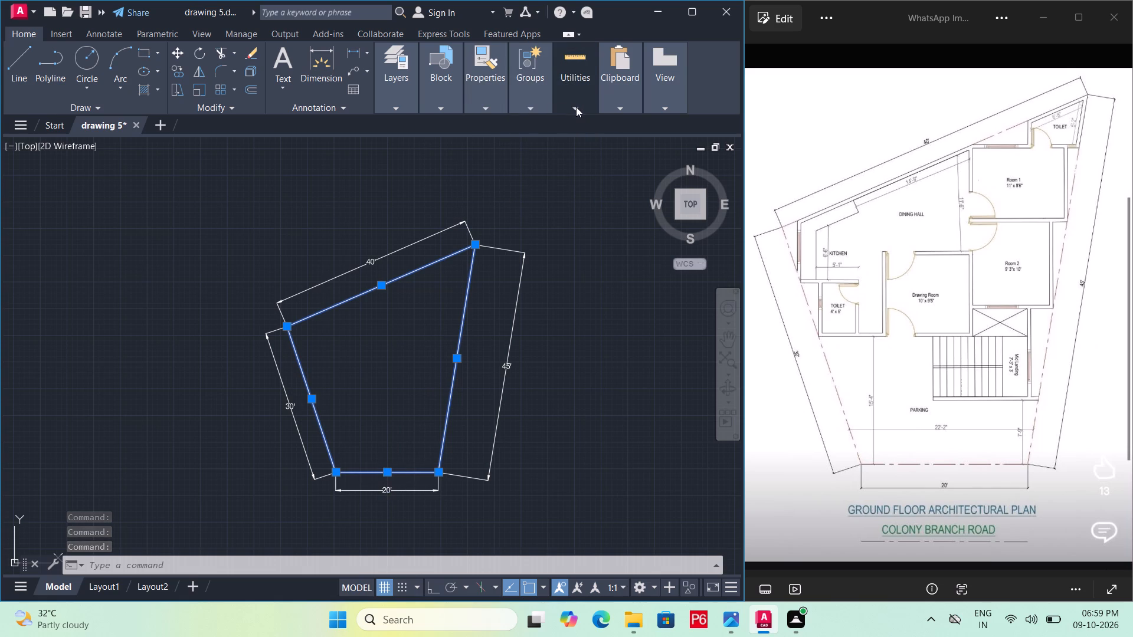
pyautogui.click(493, 106)
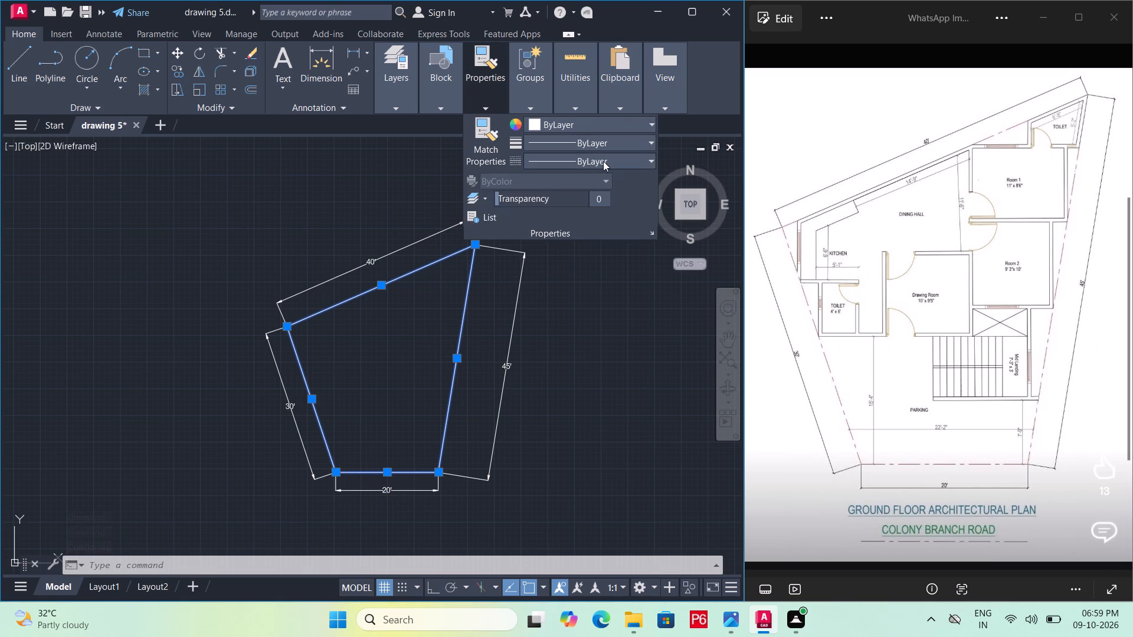
pyautogui.click(603, 161)
pyautogui.click(578, 225)
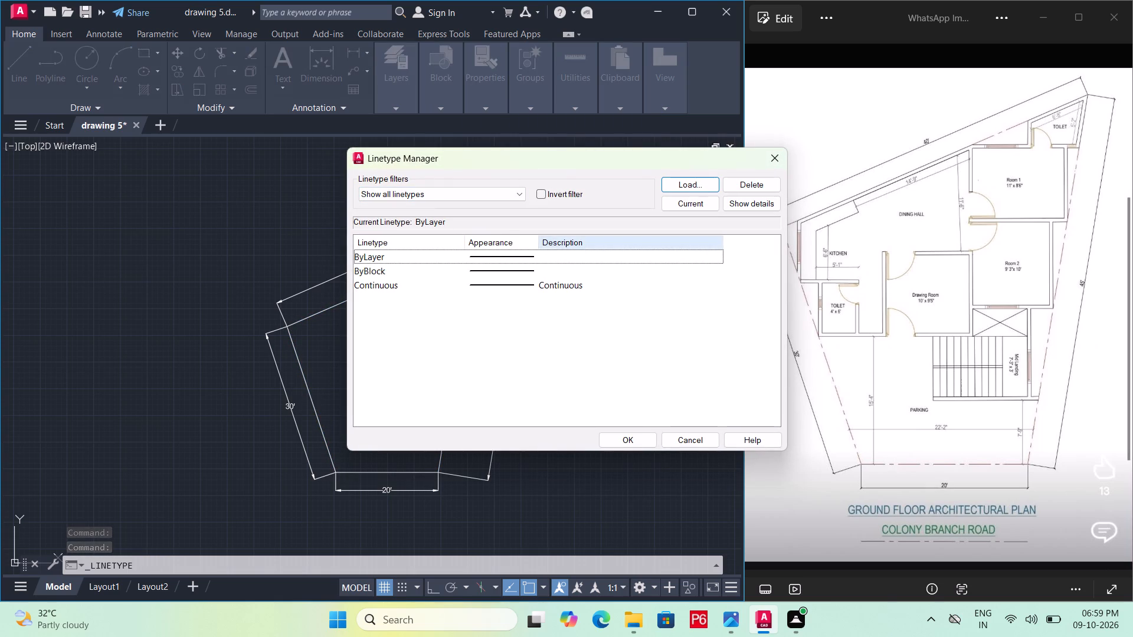
pyautogui.click(686, 185)
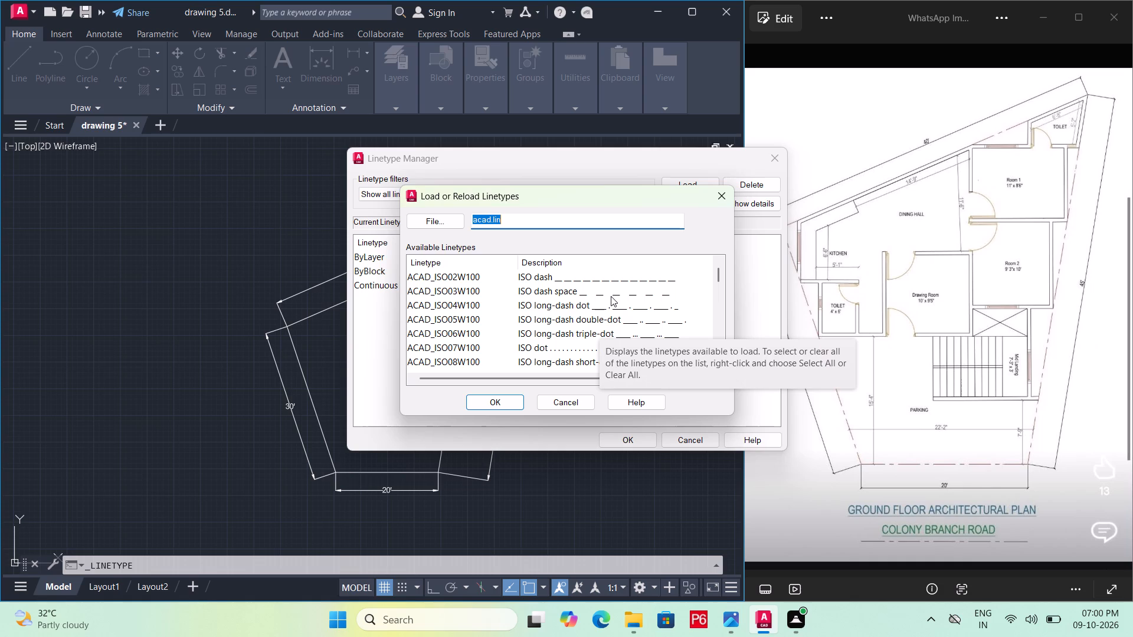
pyautogui.scroll(-1, 622, 323)
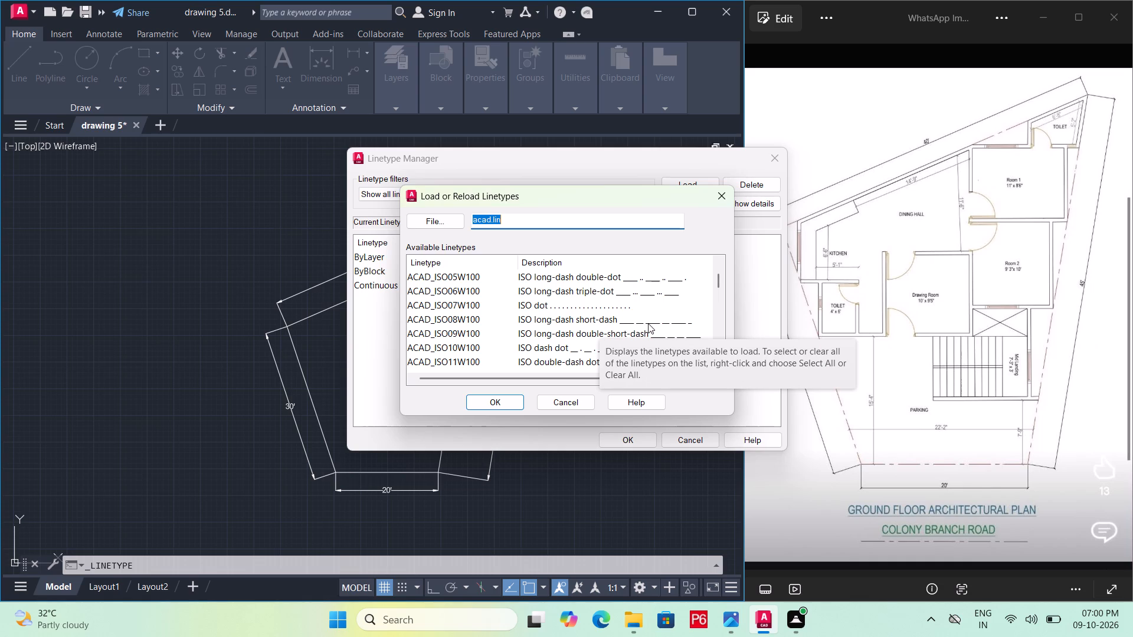
pyautogui.scroll(-1, 648, 323)
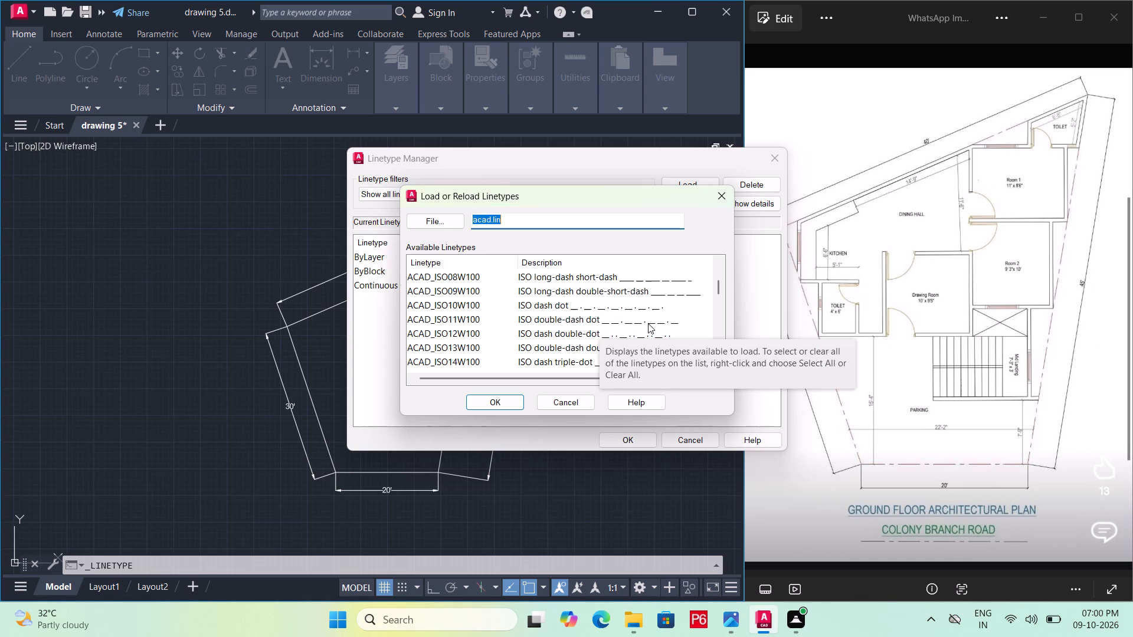
pyautogui.scroll(-2, 668, 291)
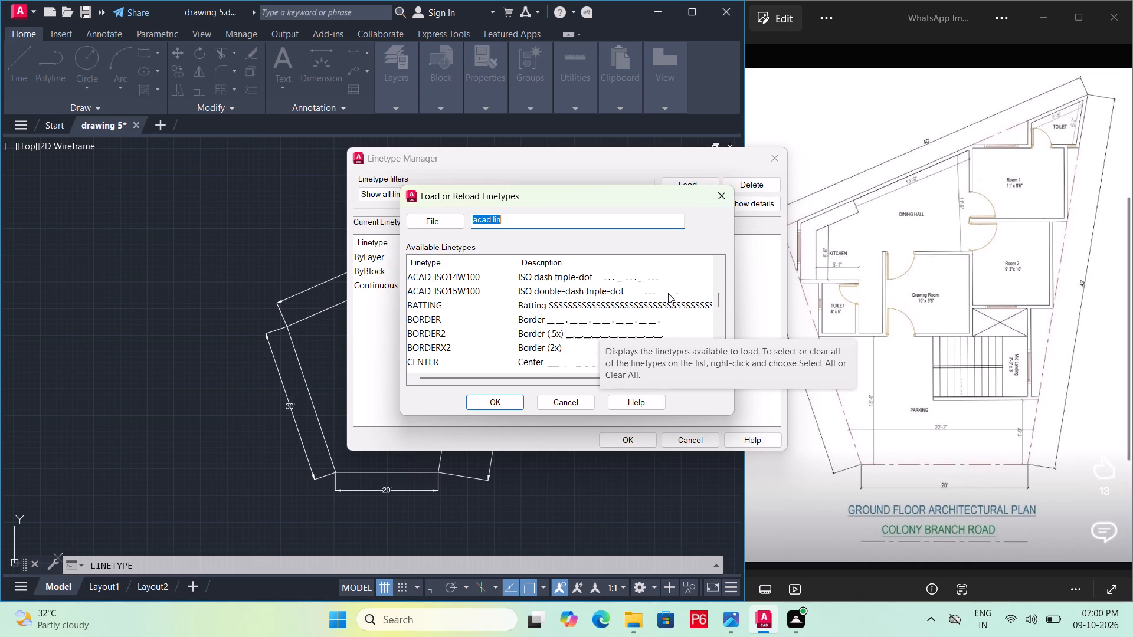
pyautogui.scroll(-1, 668, 293)
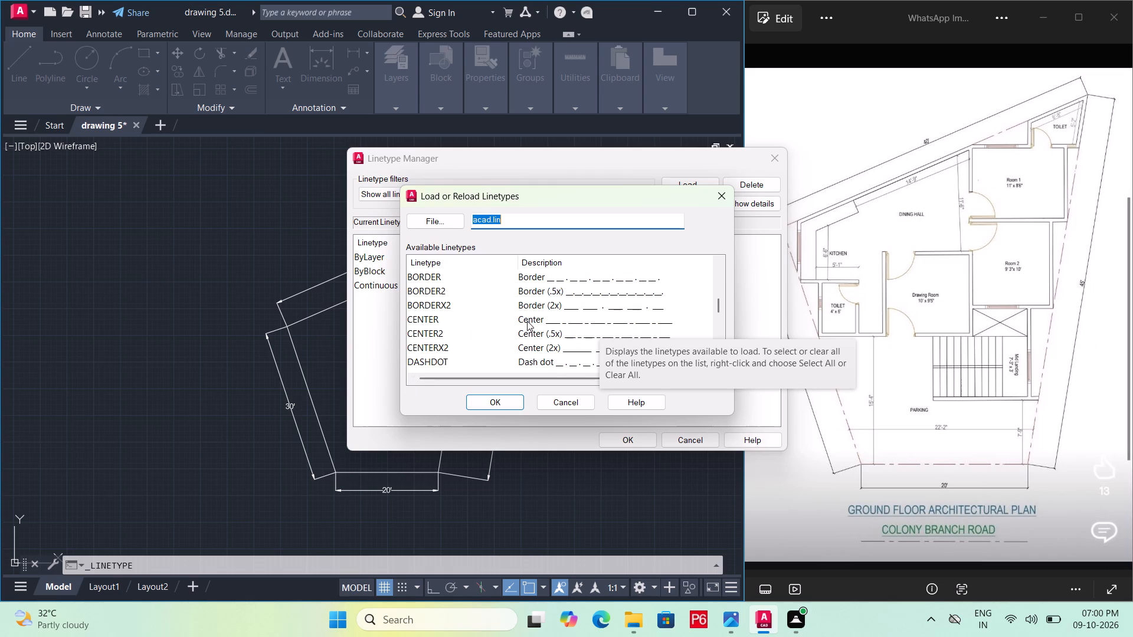
pyautogui.scroll(-1, 527, 321)
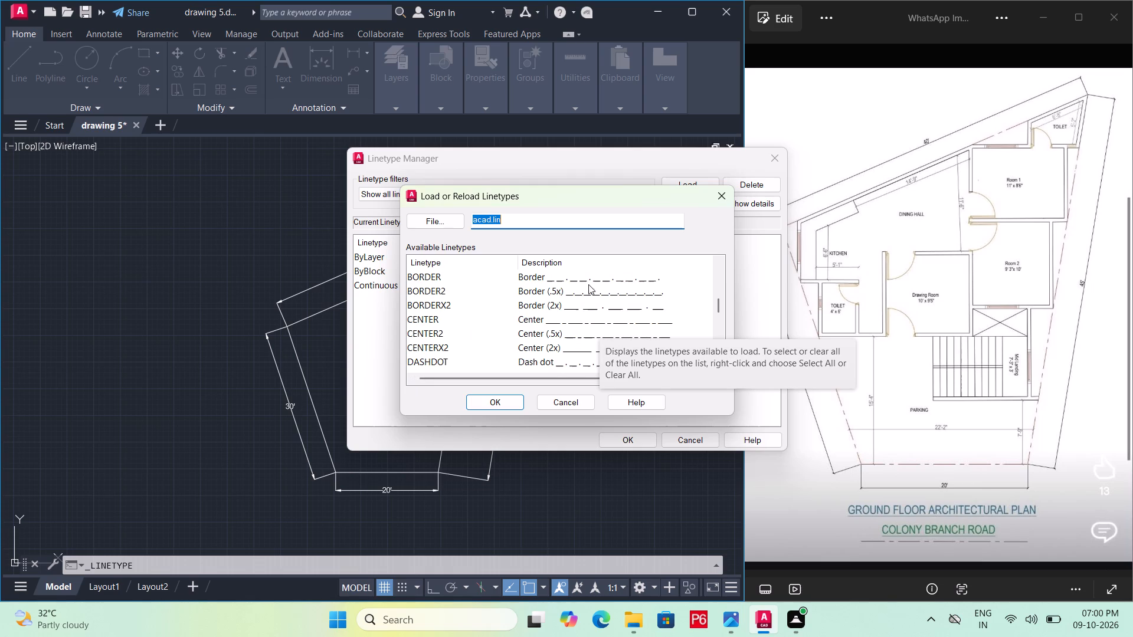
pyautogui.click(593, 279)
pyautogui.click(522, 407)
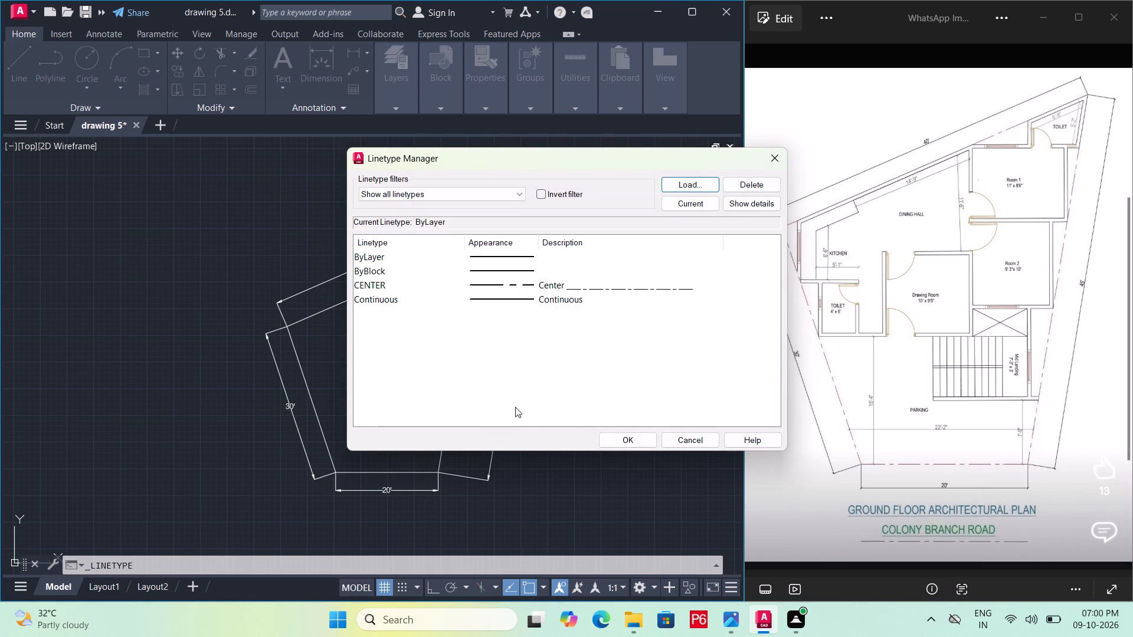
pyautogui.click(617, 442)
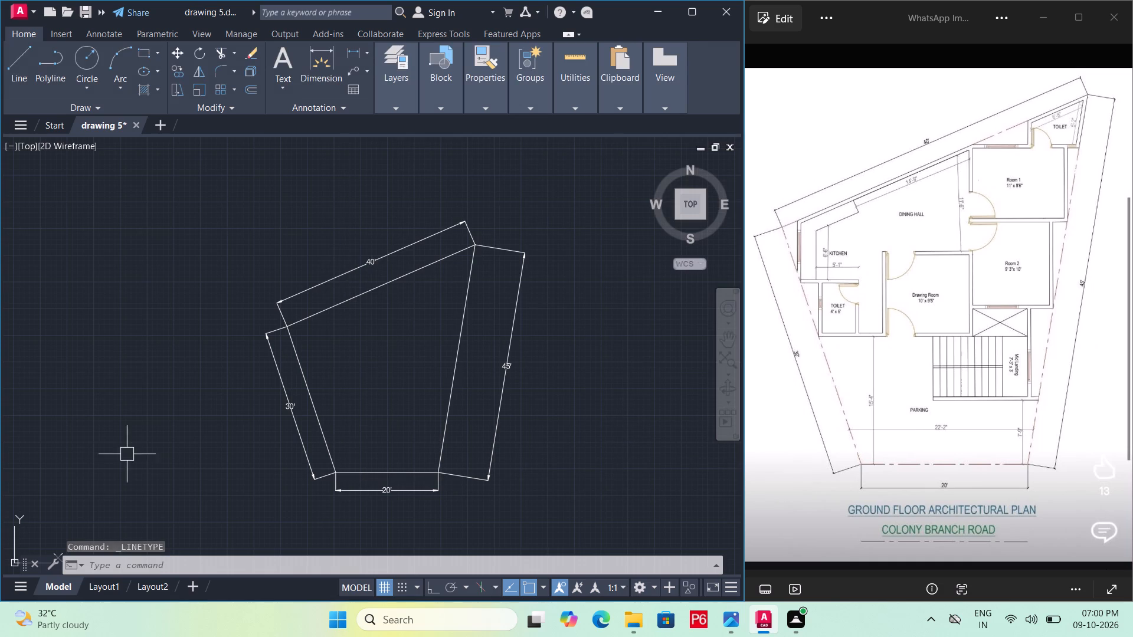
# Apply the CENTER linetype to all four sides of the plot boundary.
pyautogui.click(304, 397)
pyautogui.click(369, 287)
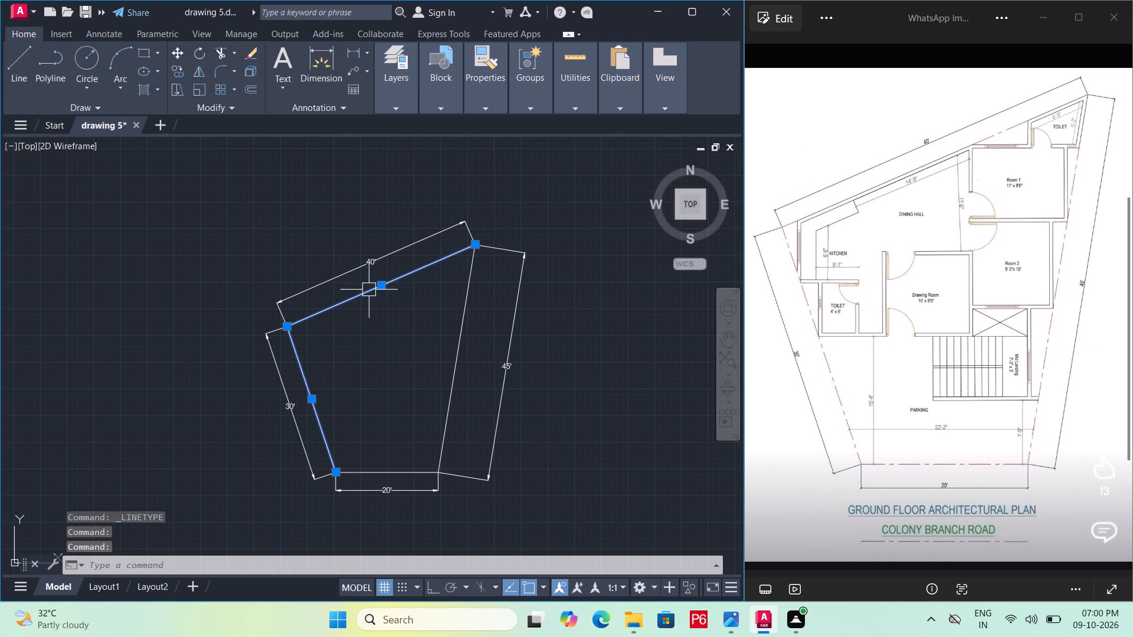
pyautogui.click(454, 347)
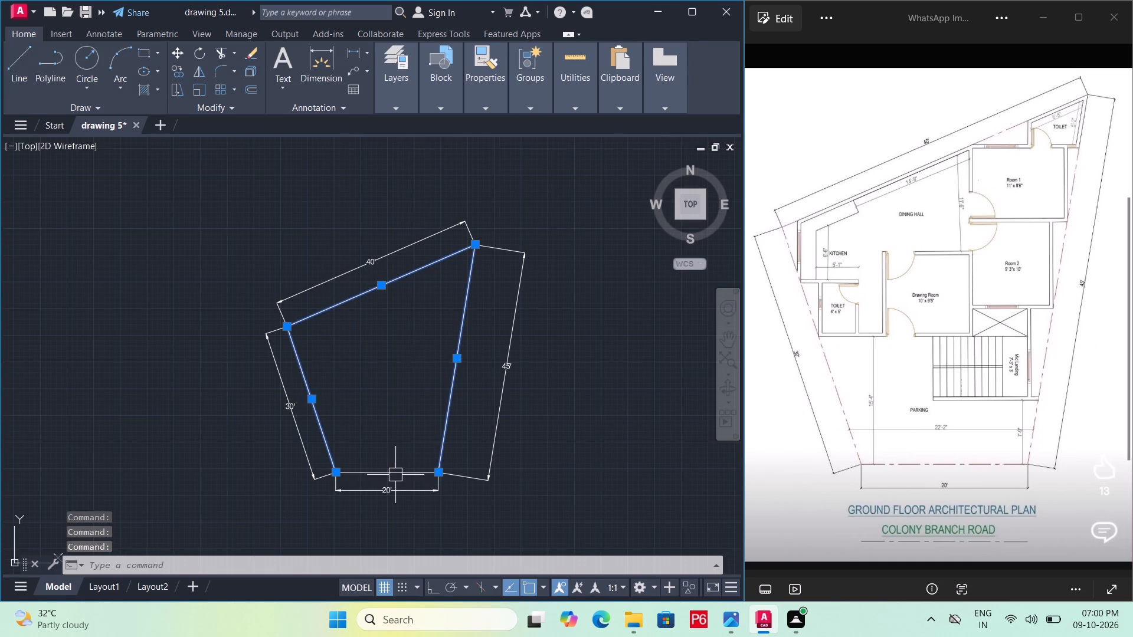
pyautogui.click(394, 477)
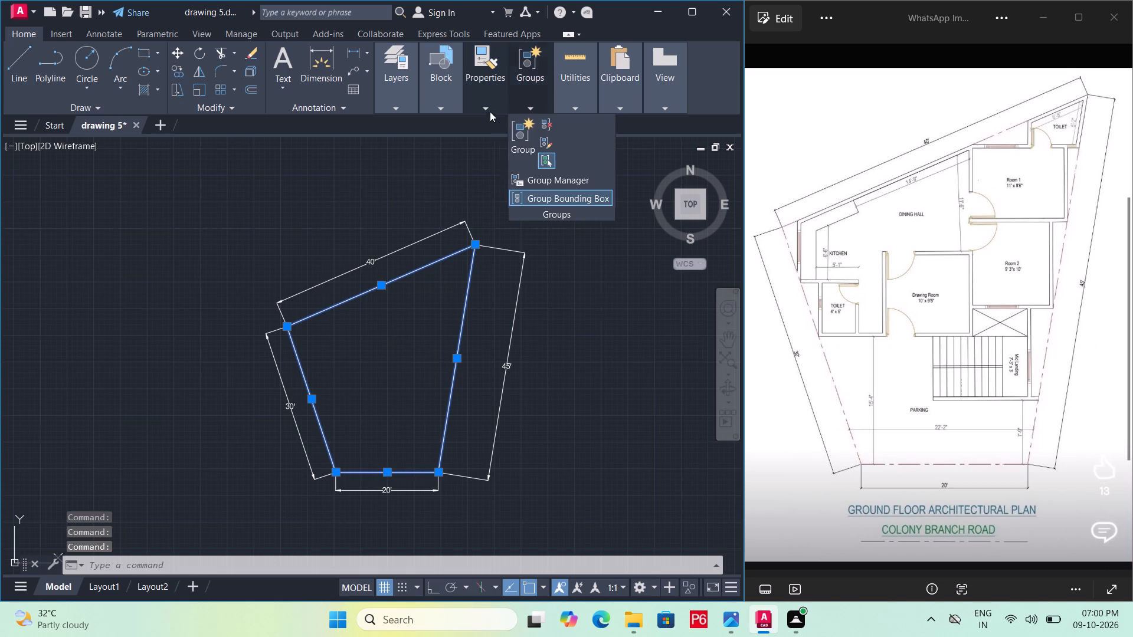
pyautogui.click(490, 109)
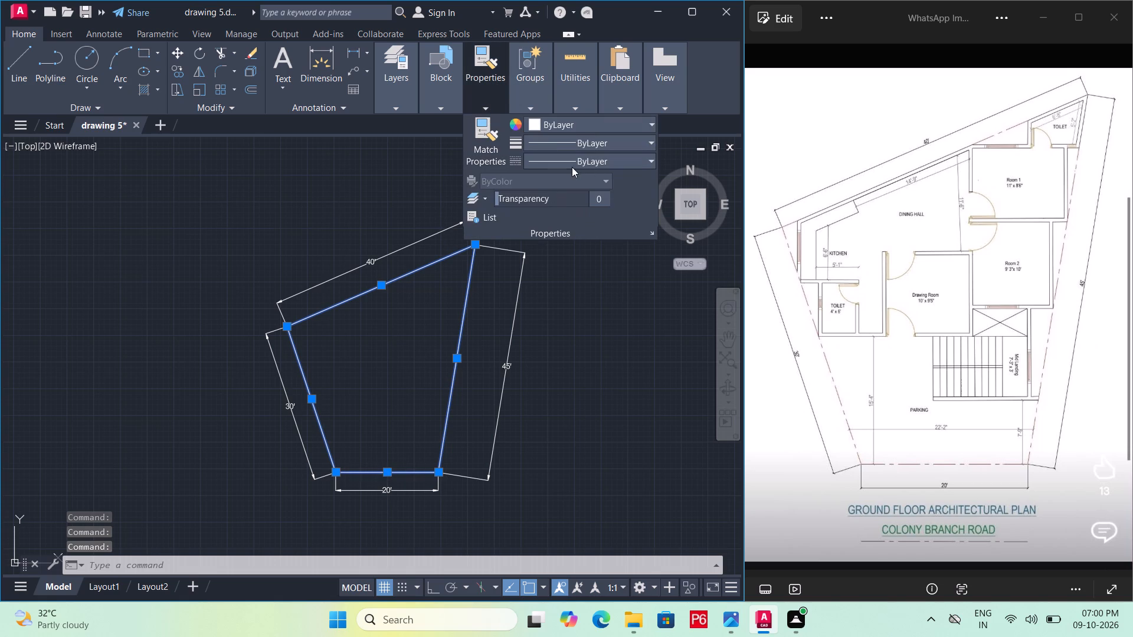
pyautogui.click(604, 159)
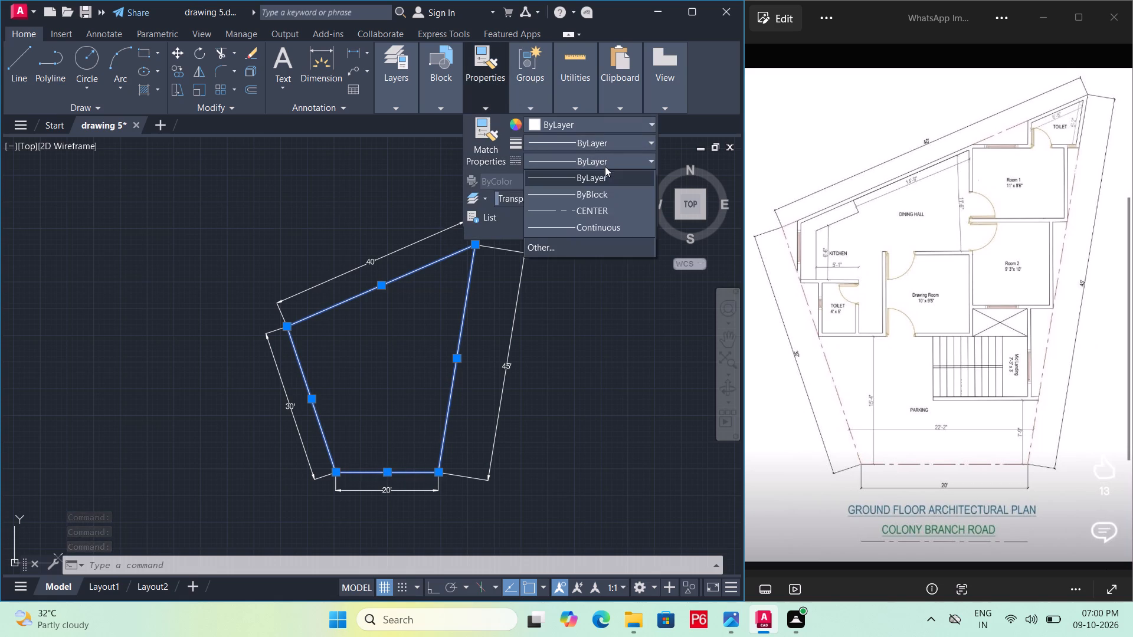
pyautogui.click(599, 215)
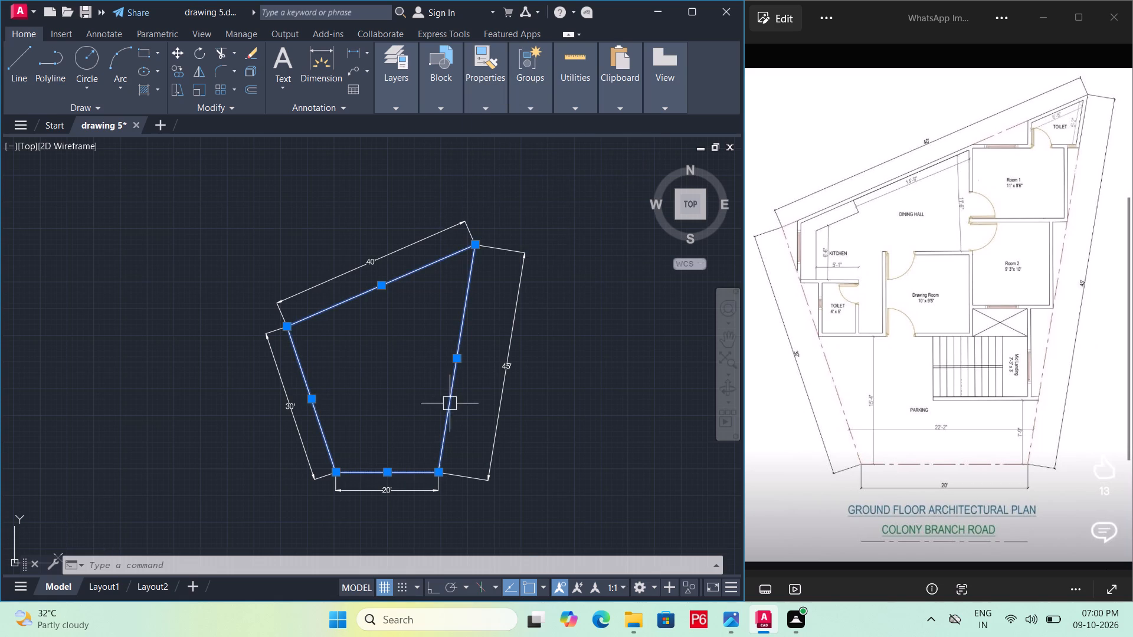
pyautogui.press('Escape')
# Set the linetype scale of all four plot boundary sides to 4 in their properties.
pyautogui.scroll(3, 444, 402)
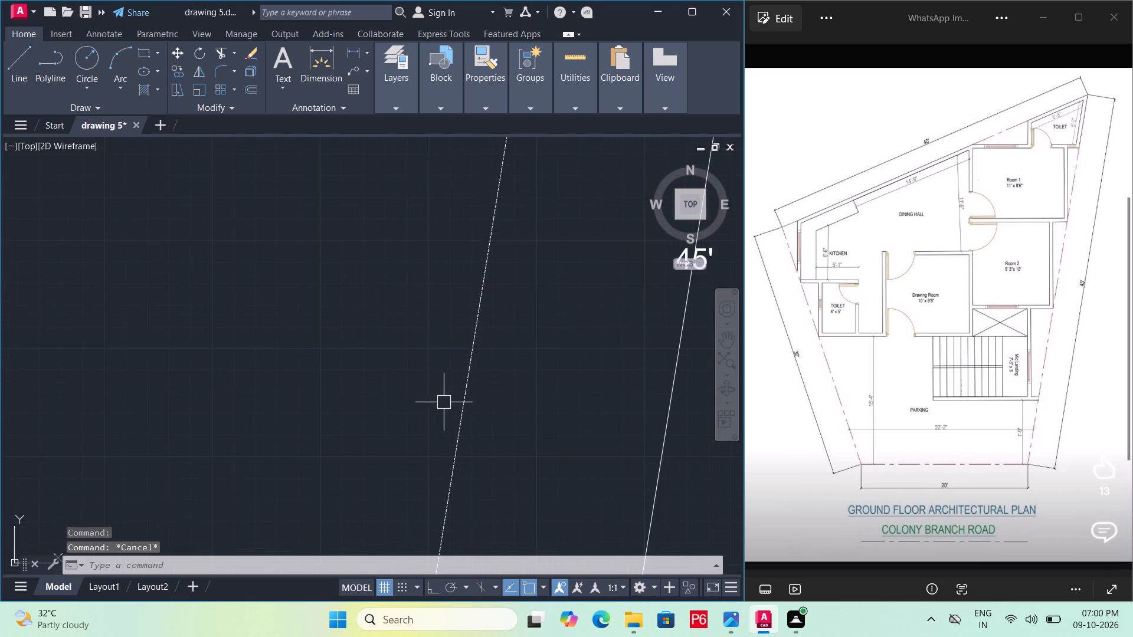
pyautogui.scroll(1, 444, 402)
pyautogui.click(487, 361)
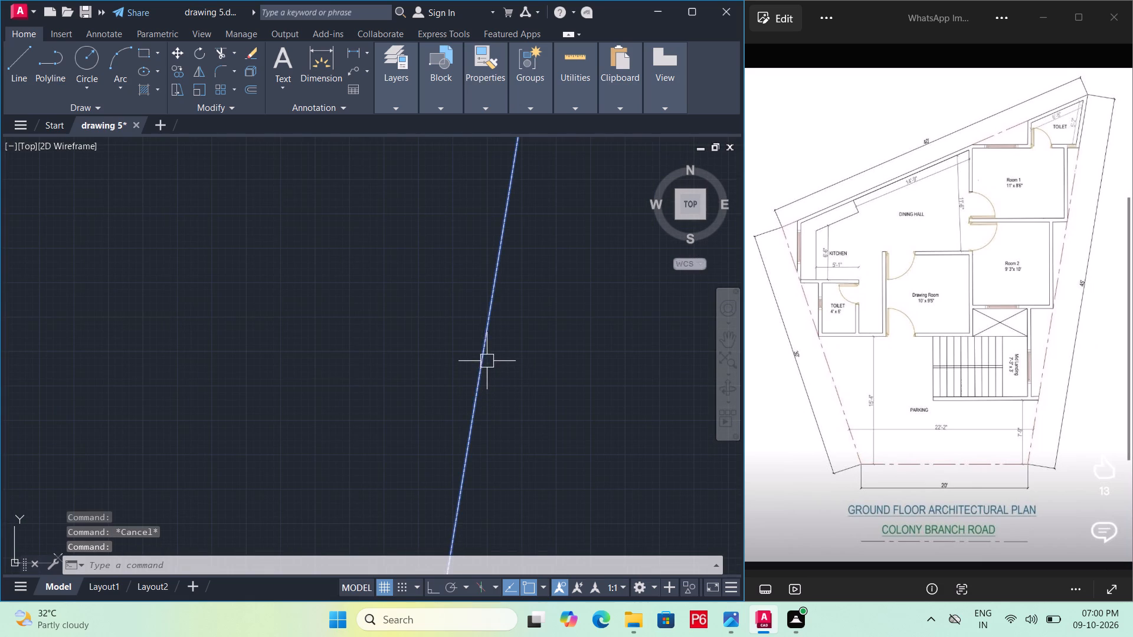
pyautogui.scroll(-4, 476, 371)
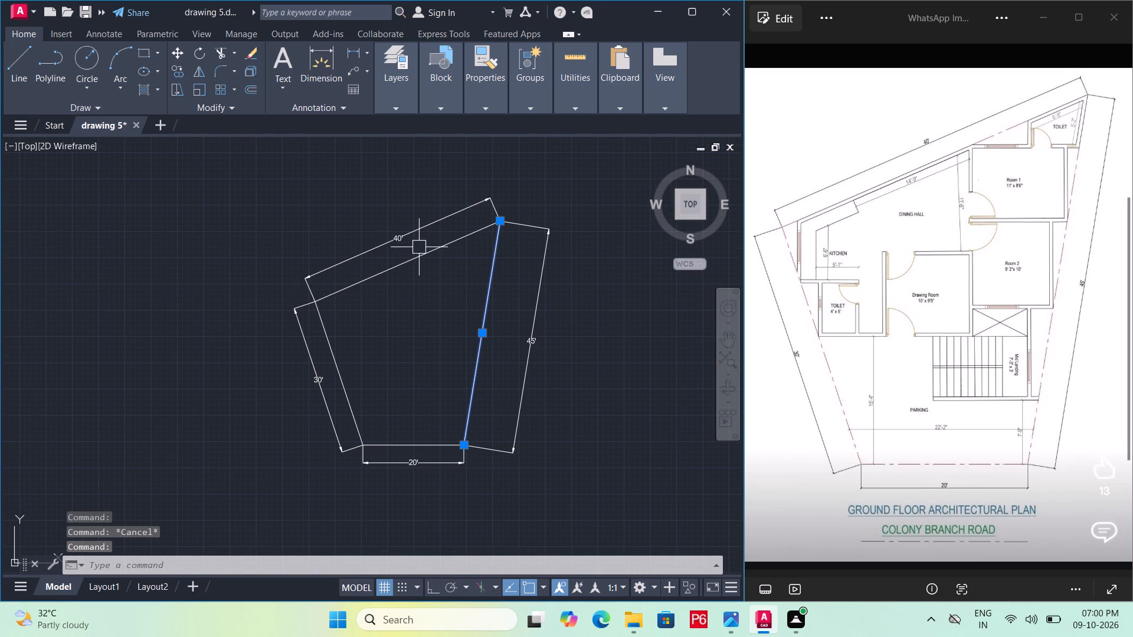
pyautogui.click(420, 254)
pyautogui.click(335, 355)
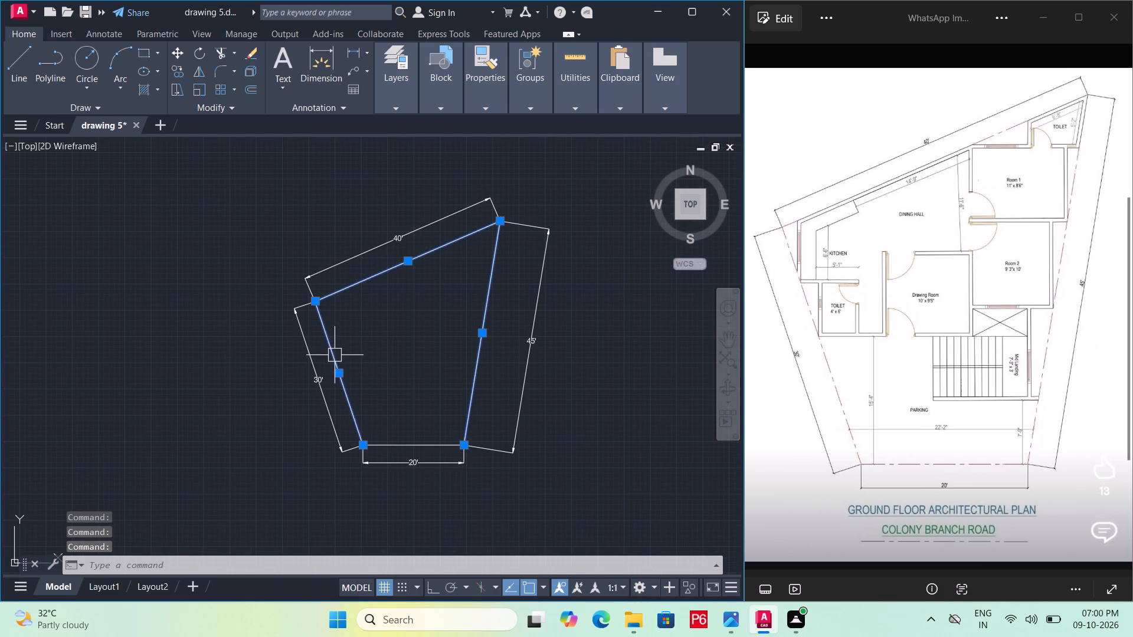
pyautogui.click(434, 450)
pyautogui.rightClick(428, 431)
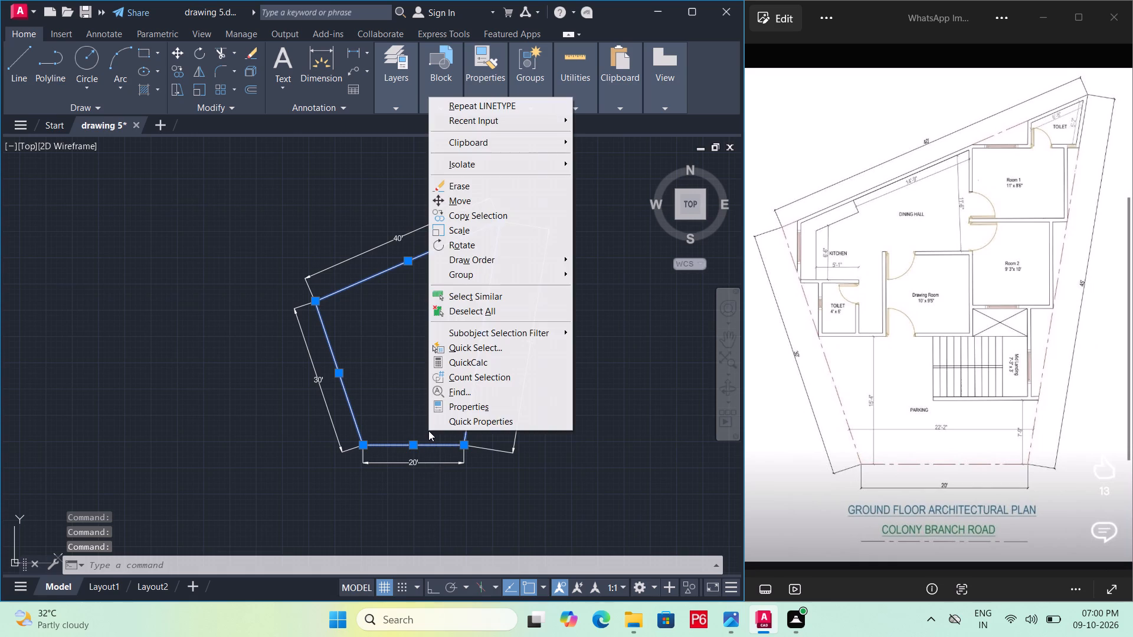
pyautogui.click(455, 405)
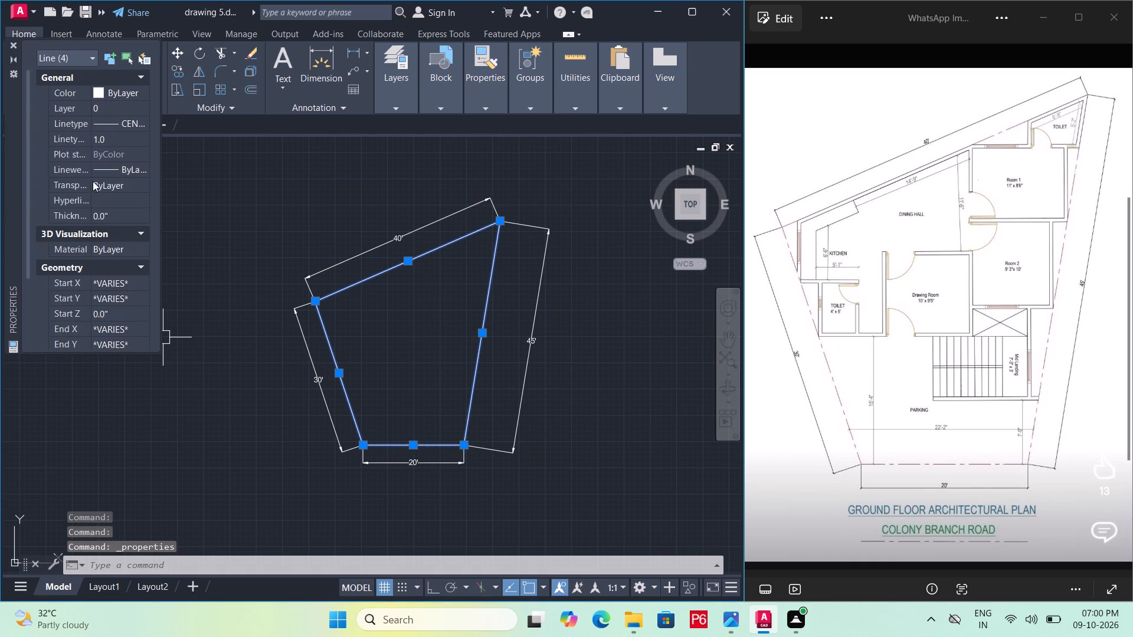
pyautogui.click(114, 142)
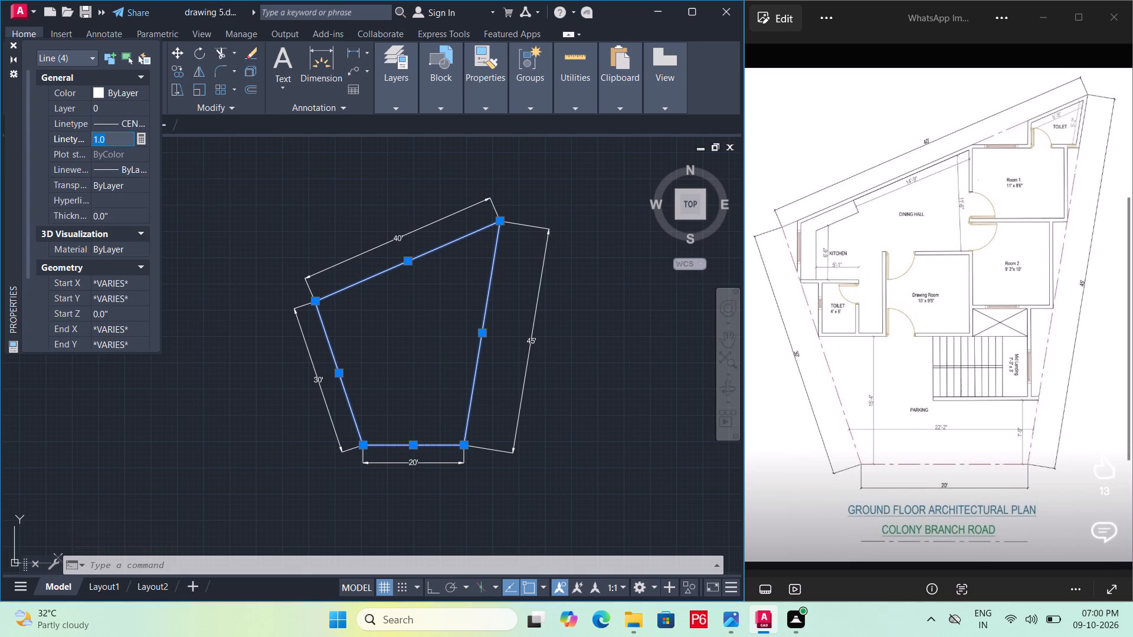
pyautogui.press('4')
pyautogui.press('Return')
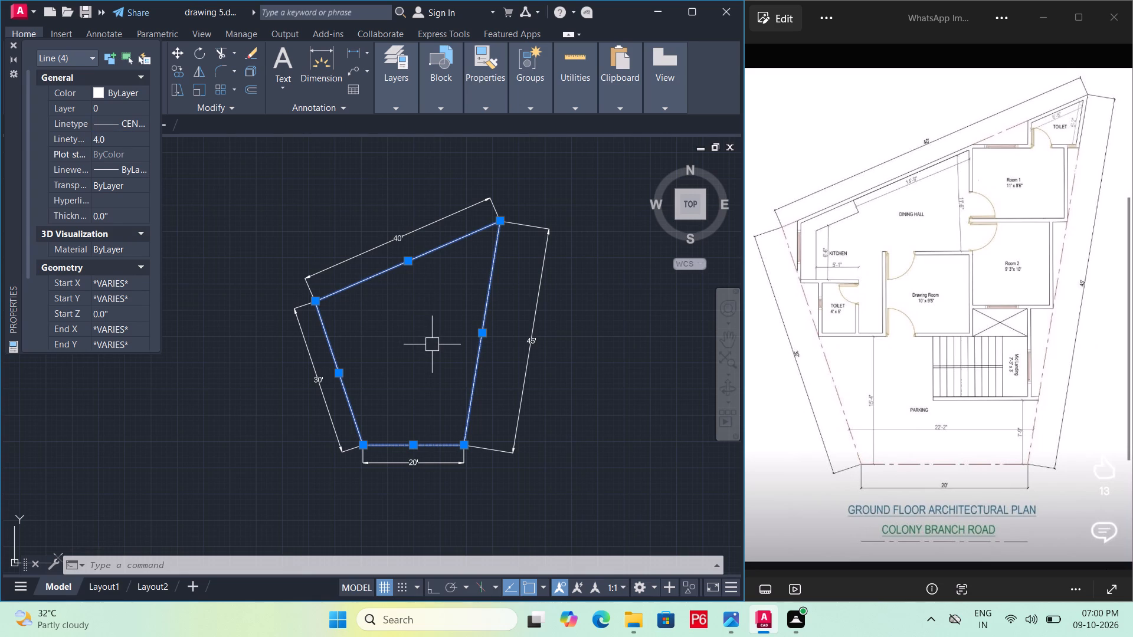
pyautogui.press('space')
pyautogui.press('Escape')
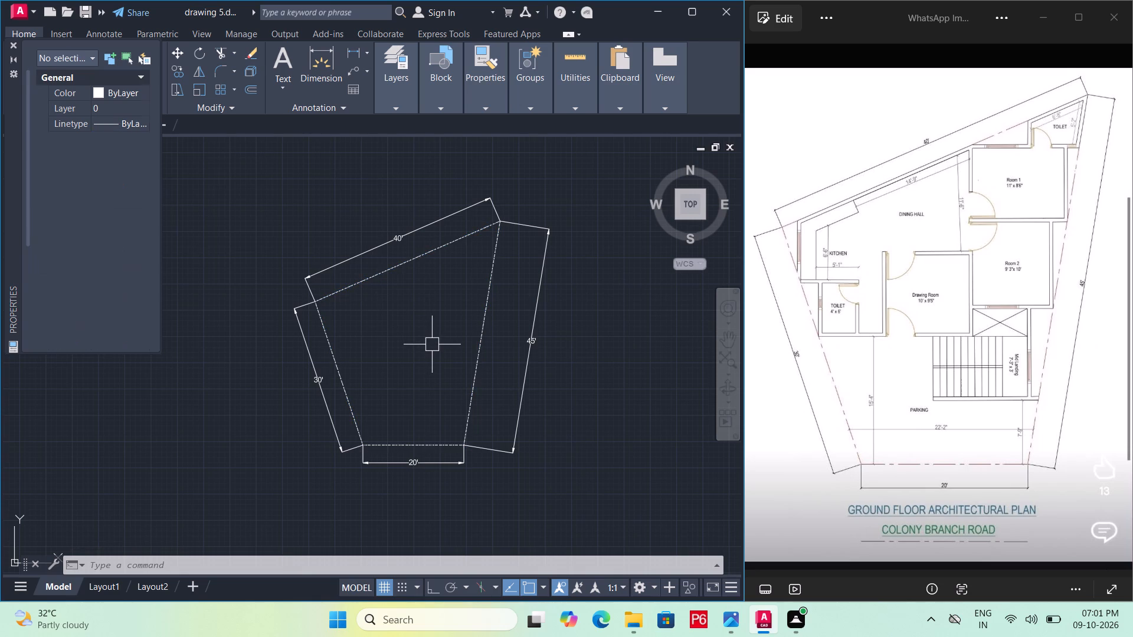
# Set the linetype scale of the plot boundary's sloping top side to 10.
pyautogui.scroll(1, 382, 297)
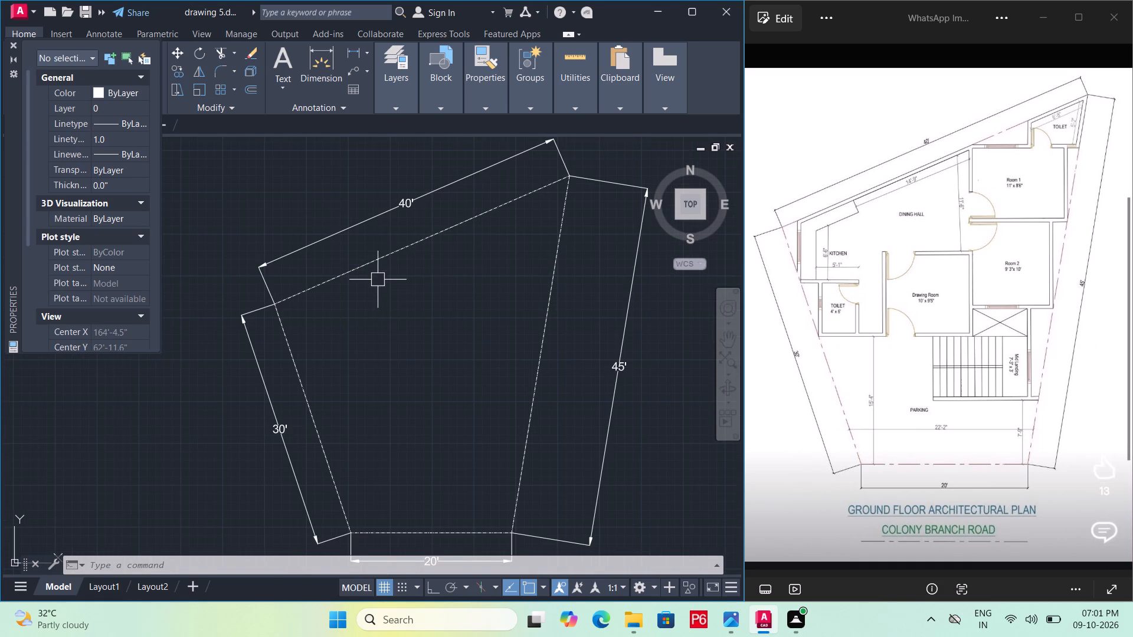
pyautogui.click(380, 260)
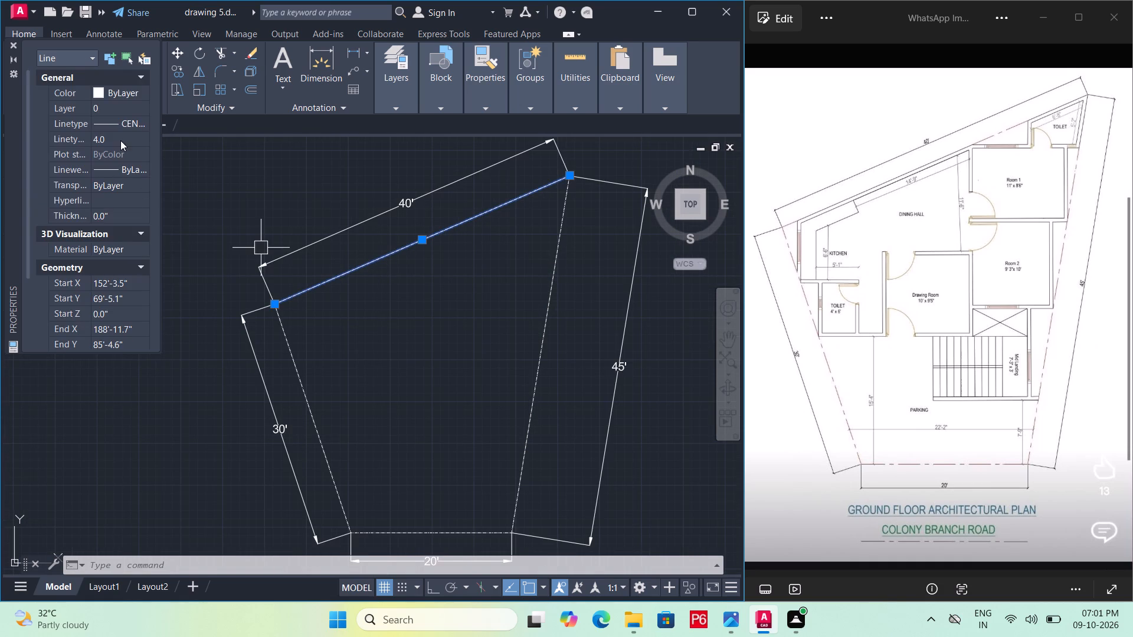
pyautogui.click(120, 140)
pyautogui.write('10')
pyautogui.press('Return')
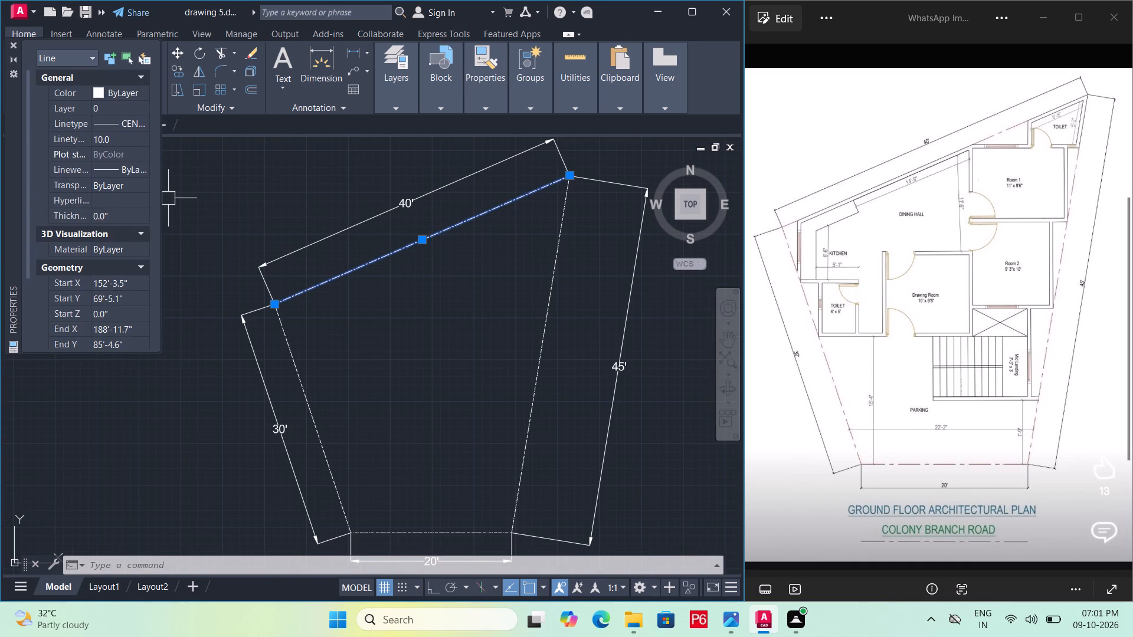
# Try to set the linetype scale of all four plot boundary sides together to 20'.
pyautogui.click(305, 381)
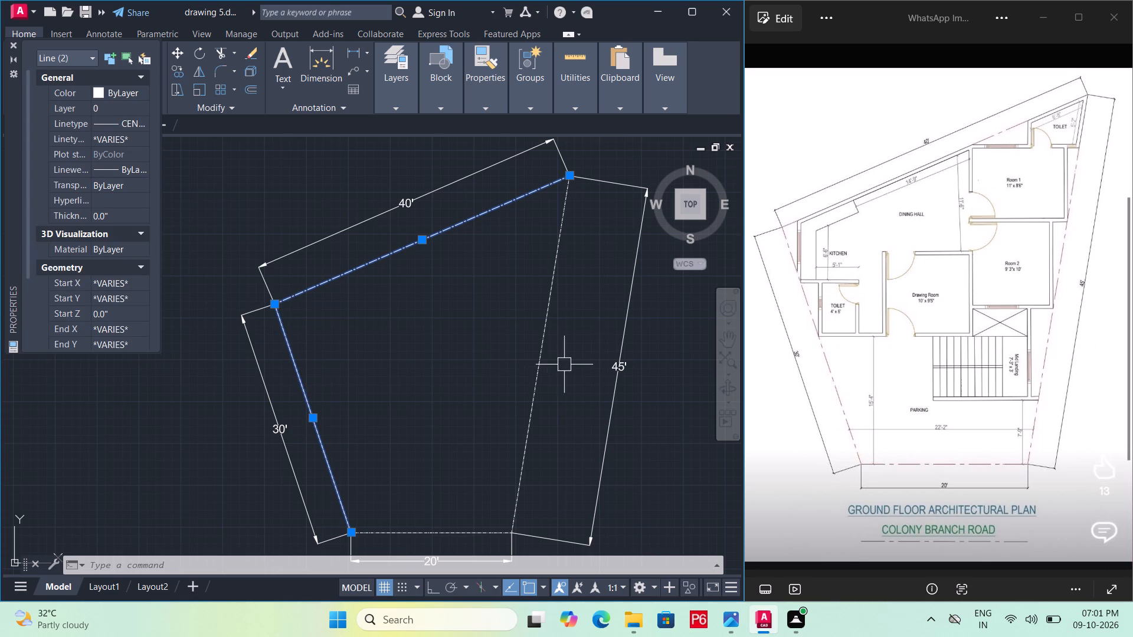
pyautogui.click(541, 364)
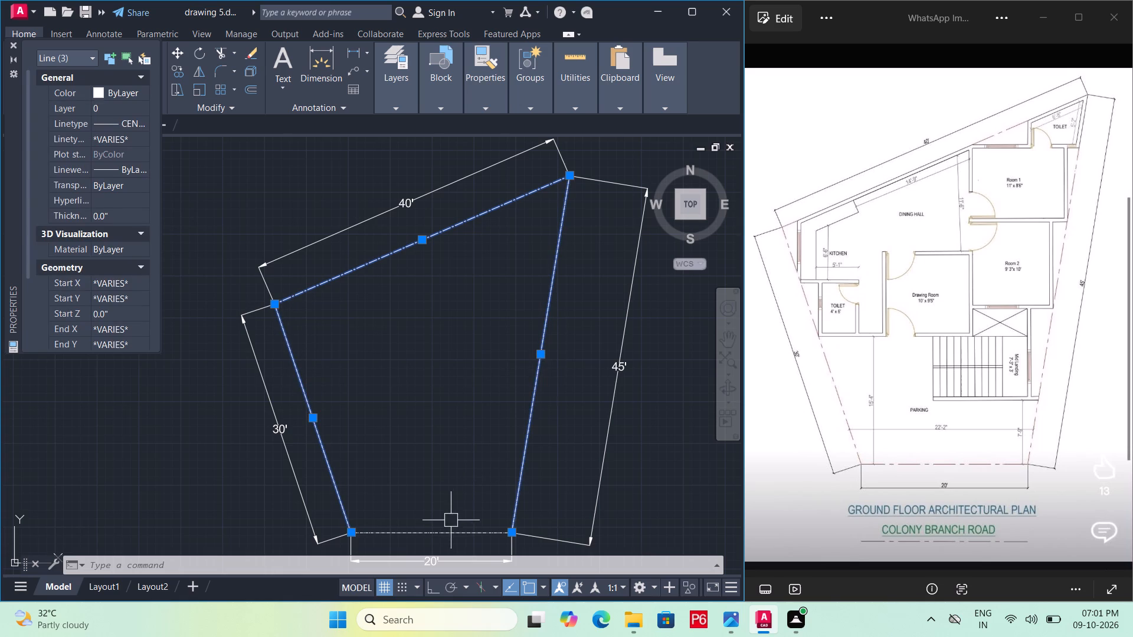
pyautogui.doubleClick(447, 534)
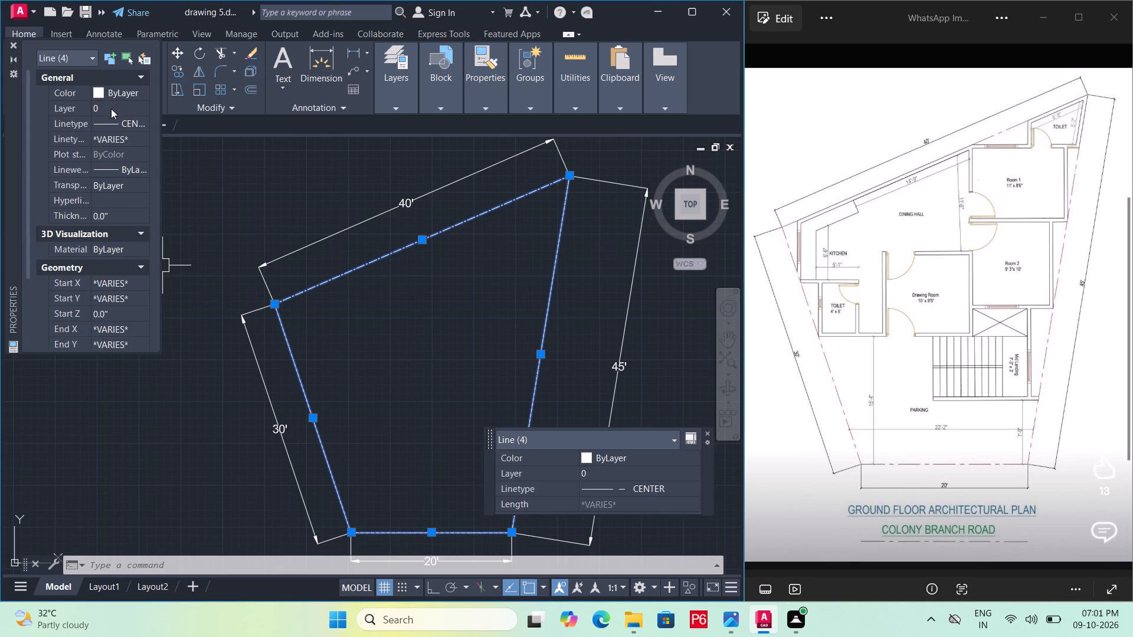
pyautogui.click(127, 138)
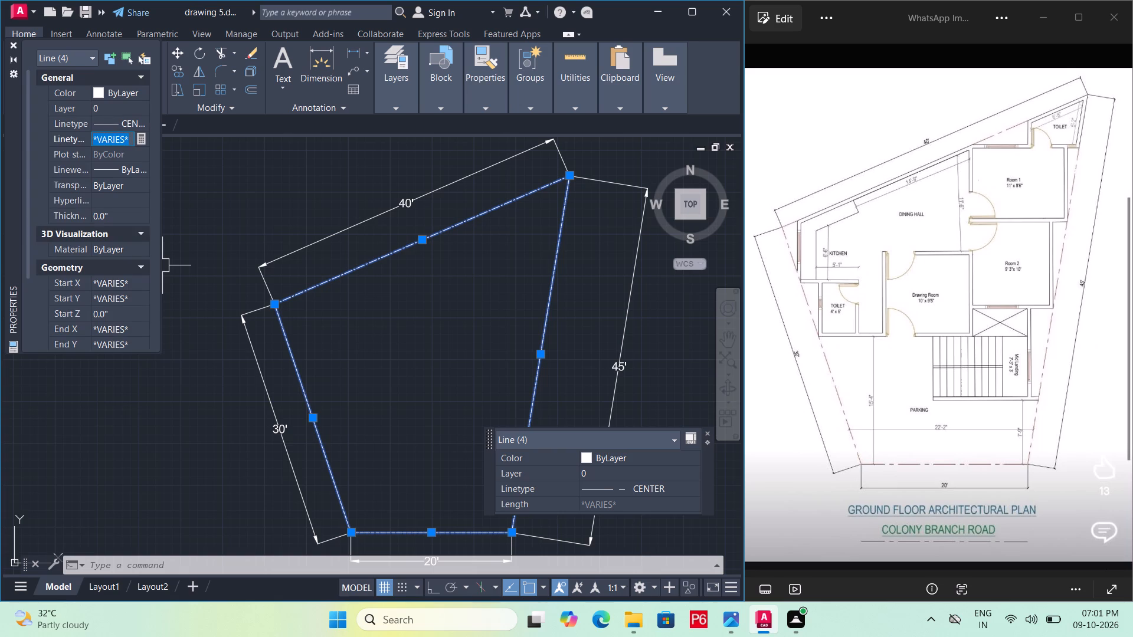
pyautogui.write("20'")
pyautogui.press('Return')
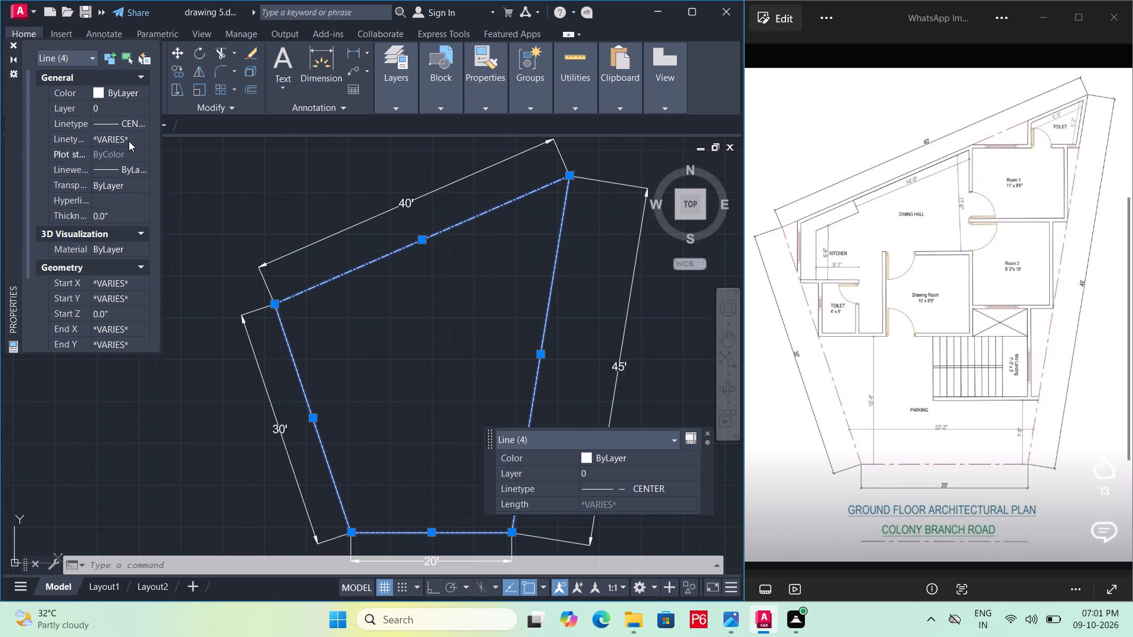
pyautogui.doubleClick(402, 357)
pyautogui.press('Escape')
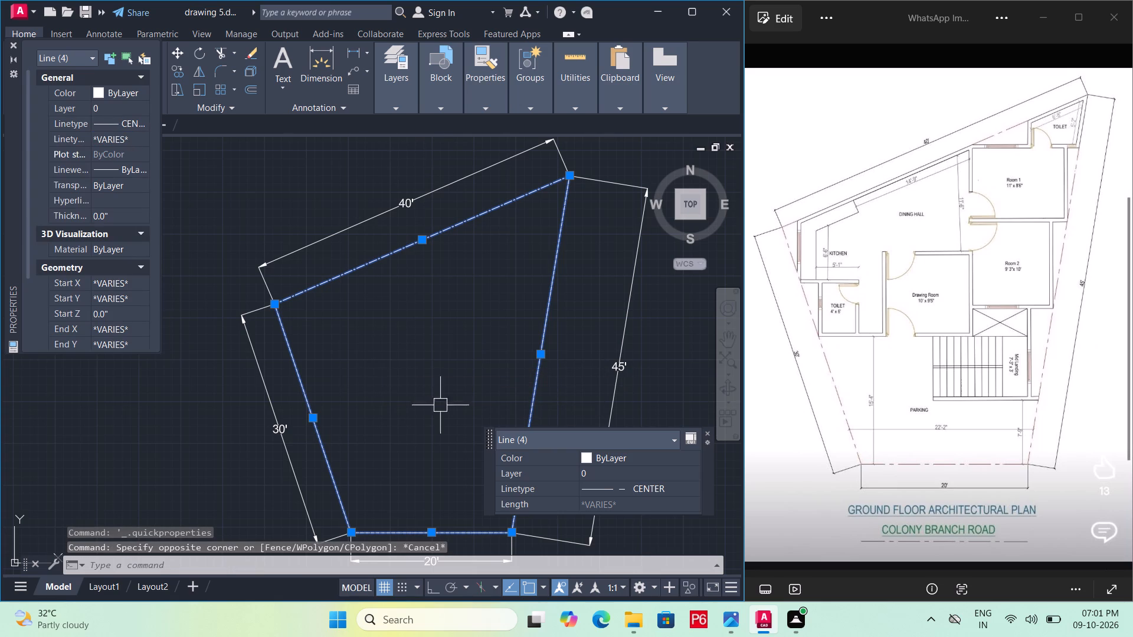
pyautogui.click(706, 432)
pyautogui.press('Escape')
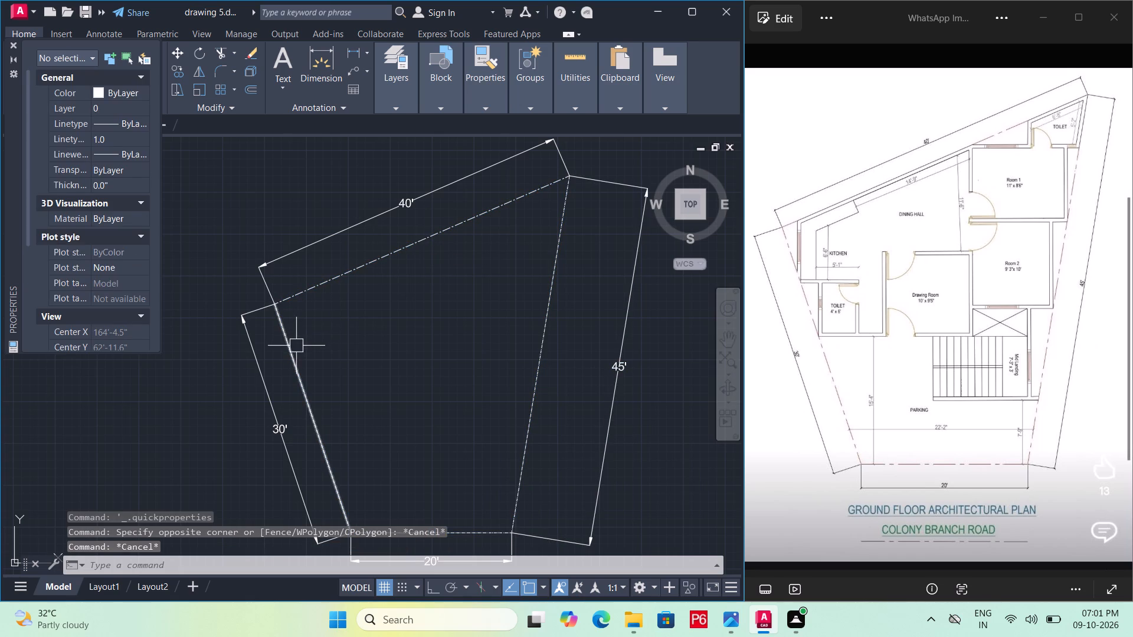
# Set the linetype scale of the plot boundary's two long slanted sides and its 20' bottom side to 20.
pyautogui.click(294, 349)
pyautogui.click(533, 415)
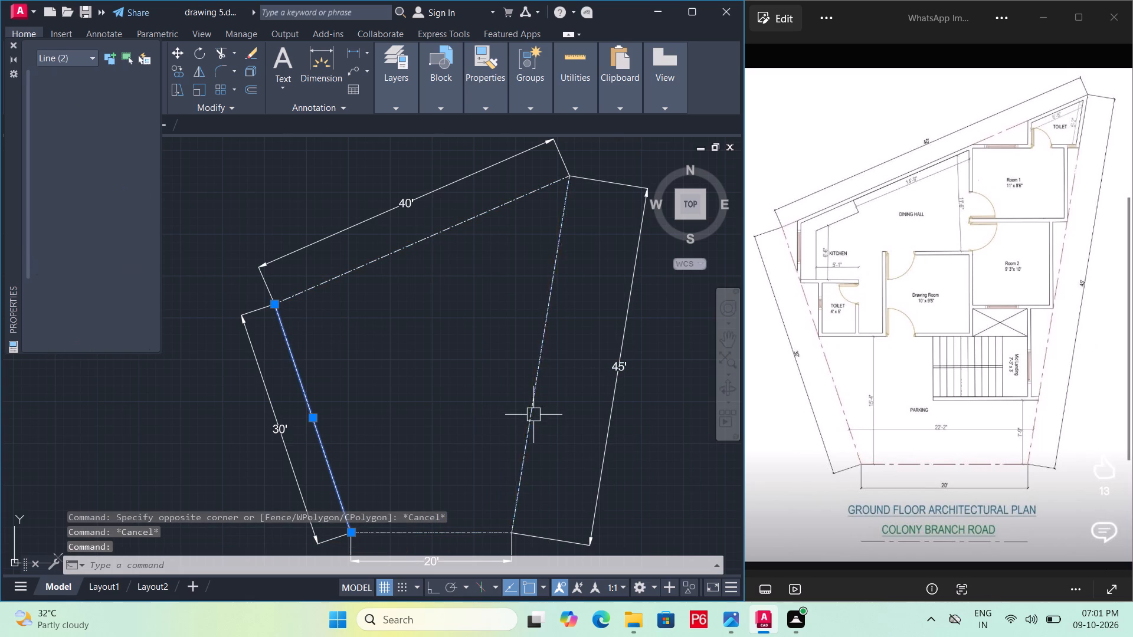
pyautogui.scroll(-1, 479, 344)
pyautogui.moveTo(471, 300); pyautogui.dragTo(471, 294, button='middle')
pyautogui.scroll(1, 474, 427)
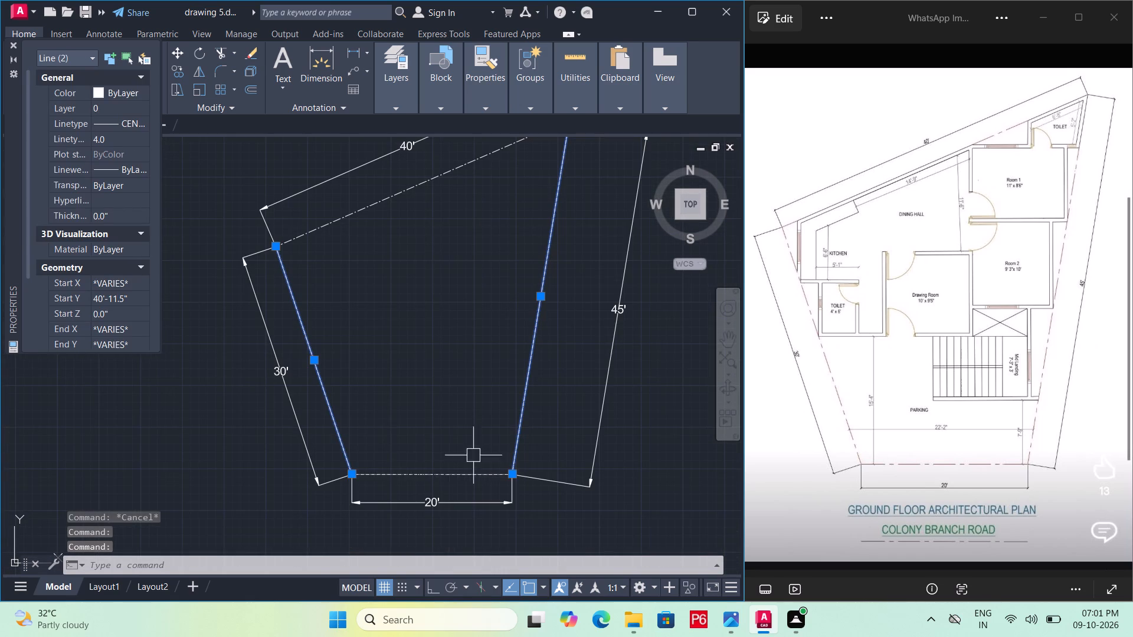
pyautogui.click(467, 480)
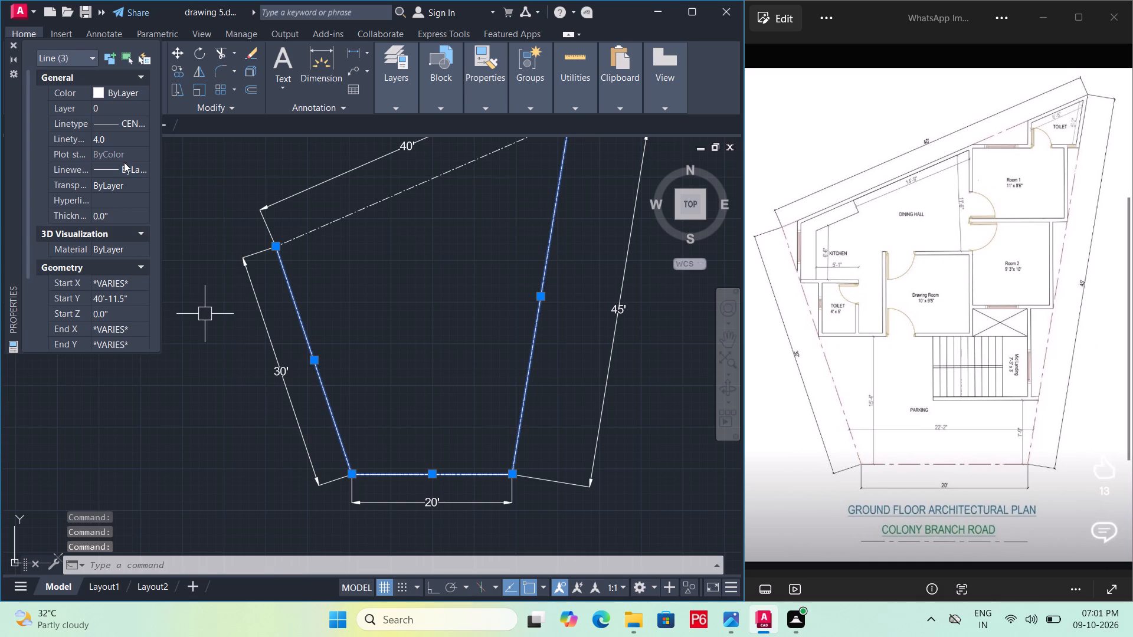
pyautogui.click(123, 141)
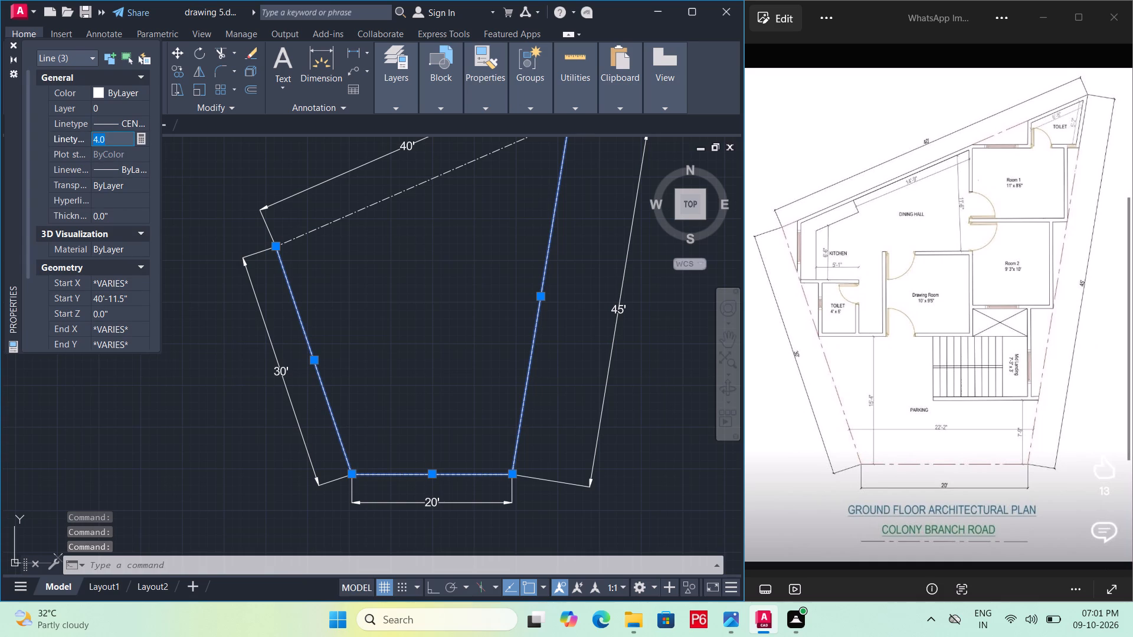
pyautogui.write('20')
pyautogui.press('Return')
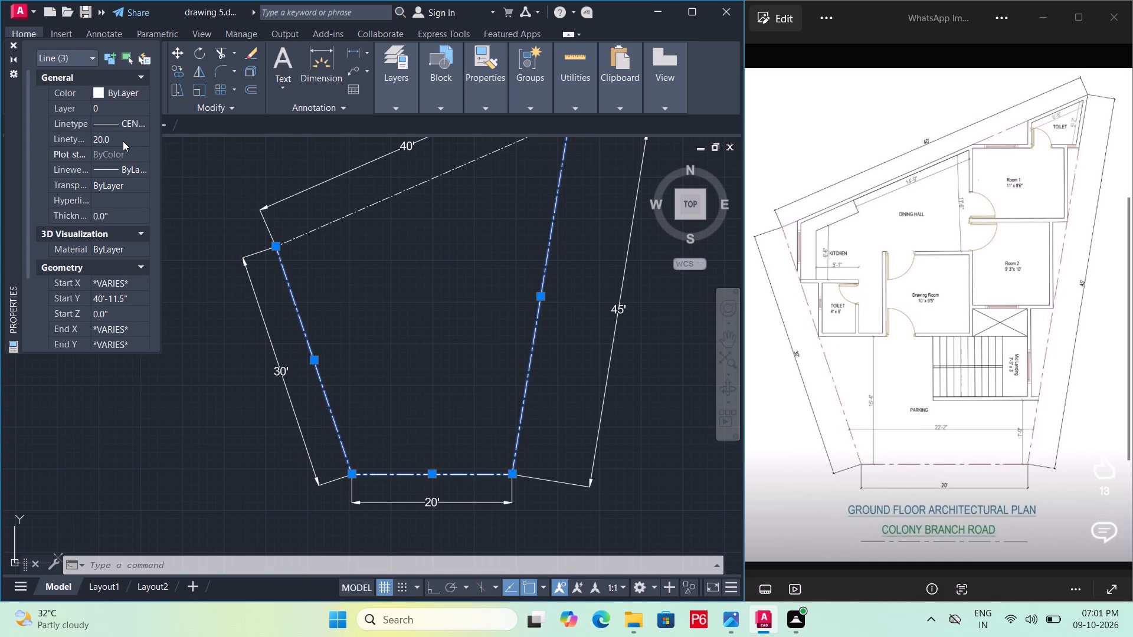
# Set the linetype scale of the plot boundary's sloping 40' top side to 20.
pyautogui.click(415, 192)
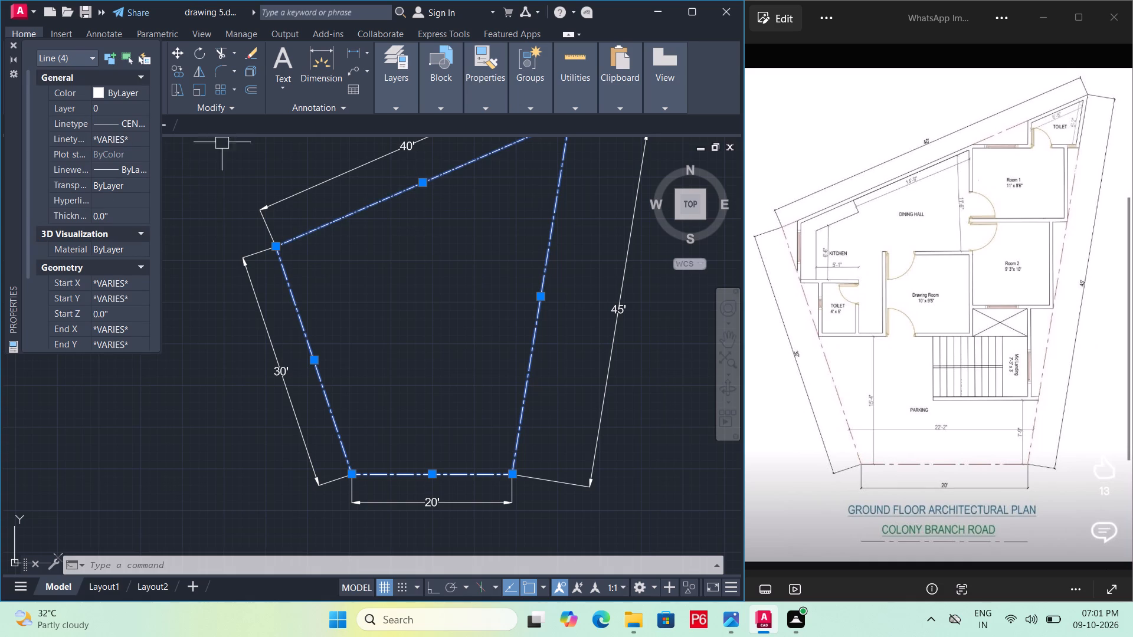
pyautogui.press('Escape')
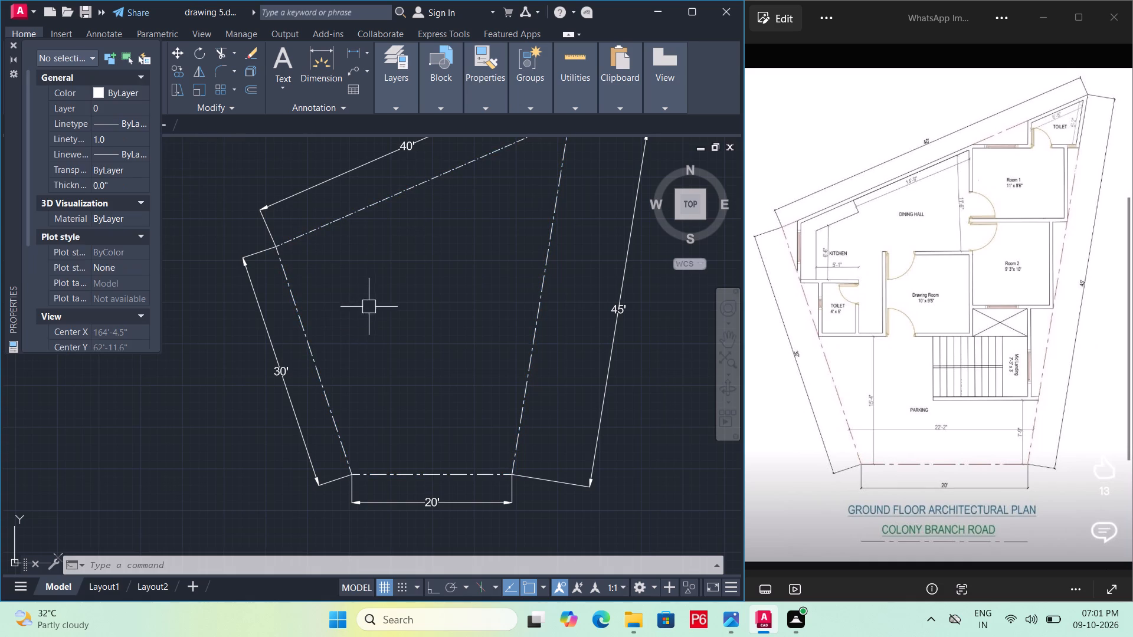
pyautogui.click(386, 193)
pyautogui.click(114, 136)
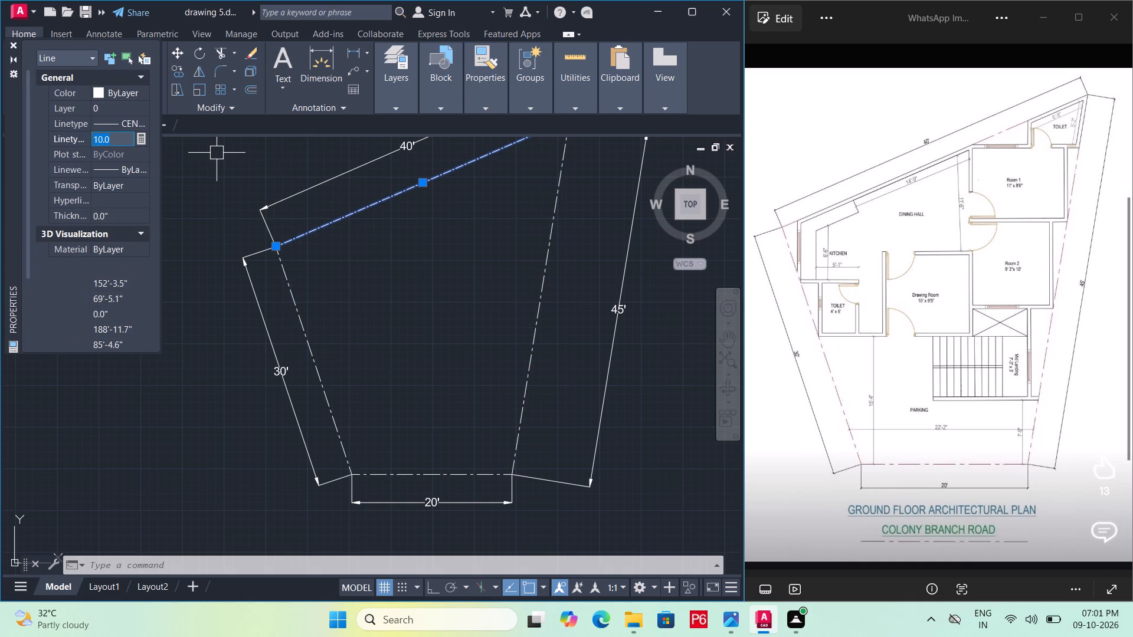
pyautogui.write('20')
pyautogui.press('Return')
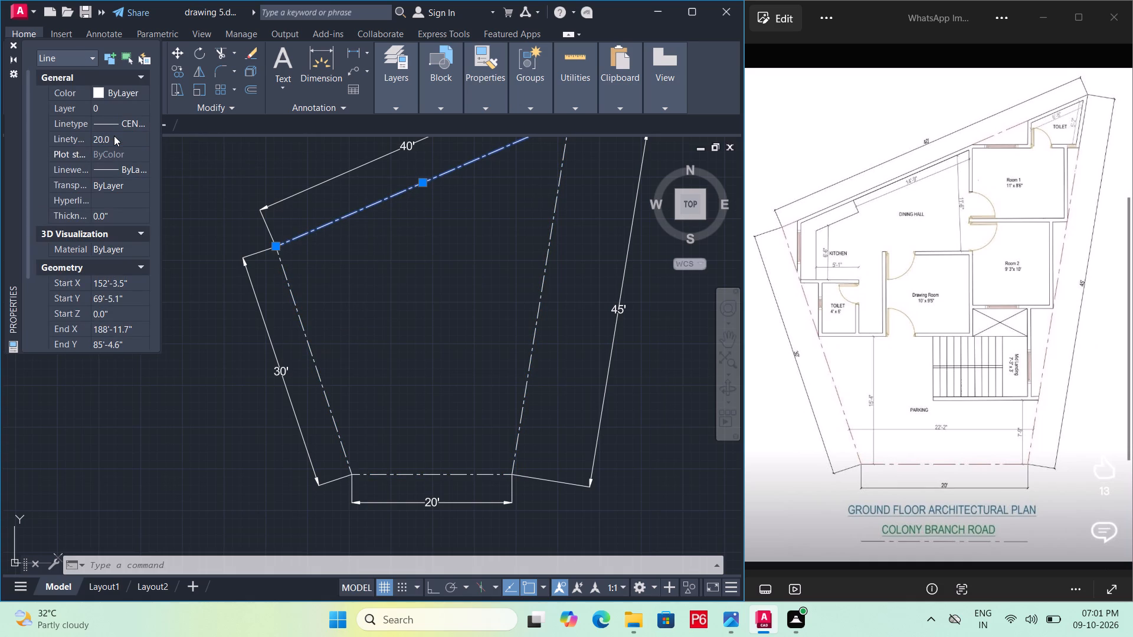
pyautogui.press('`')
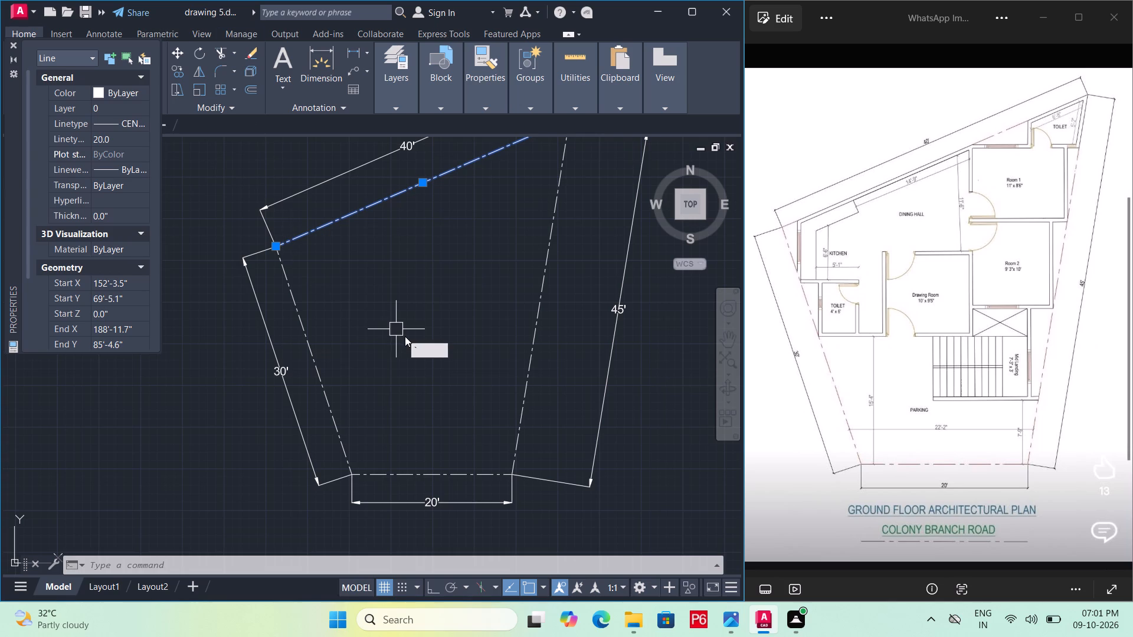
pyautogui.press('Escape')
# Save the drawing.
pyautogui.hotkey('ctrl', 's')
pyautogui.hotkey('ctrl', 's')
pyautogui.hotkey('ctrl', 's')
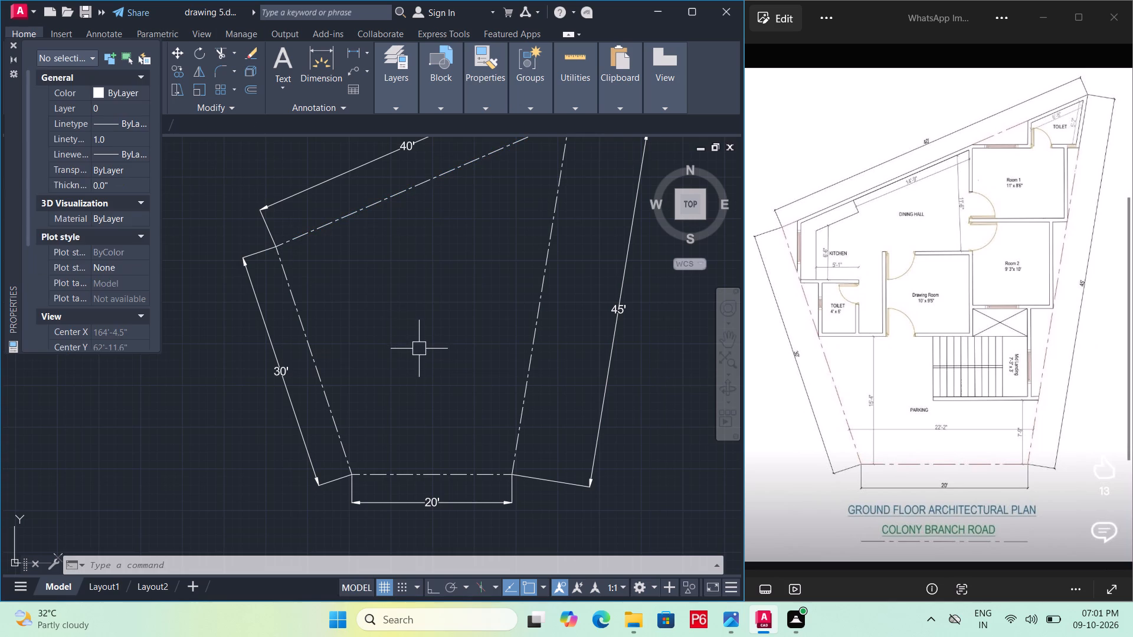
pyautogui.hotkey('ctrl', 's')
pyautogui.hotkey('ctrl', 's')
# Add the multiline text note "area = 52'1"" in the empty space below the 20' side of the plot.
pyautogui.keyDown('ctrl'); pyautogui.moveTo(432, 352); pyautogui.dragTo(480, 402, button='middle'); pyautogui.keyUp('ctrl')
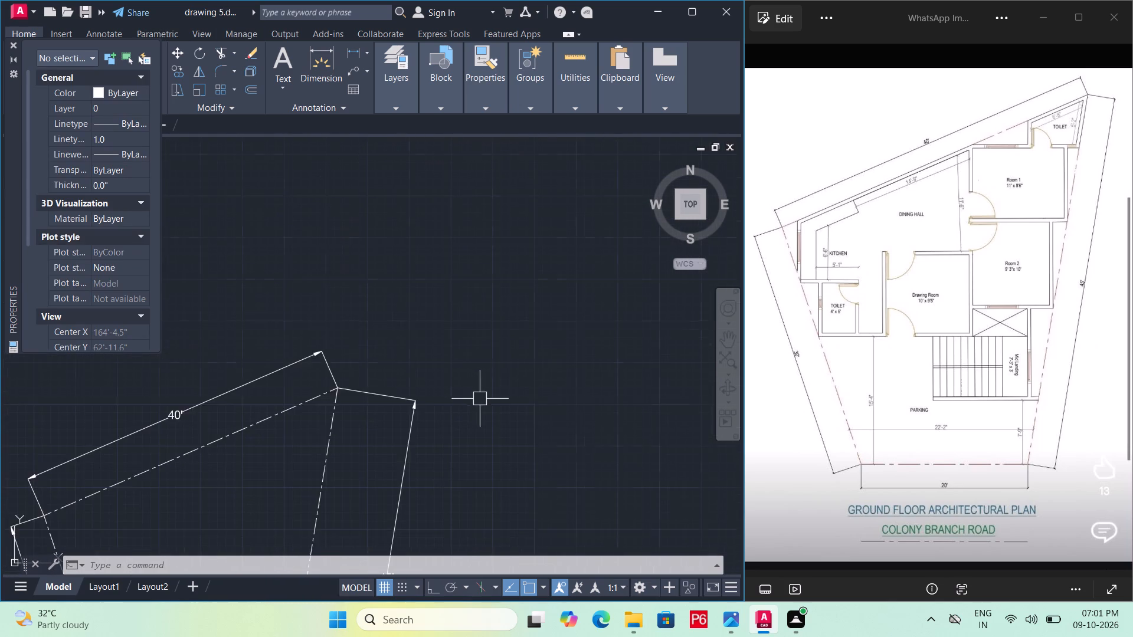
pyautogui.scroll(-2, 505, 342)
pyautogui.scroll(2, 356, 475)
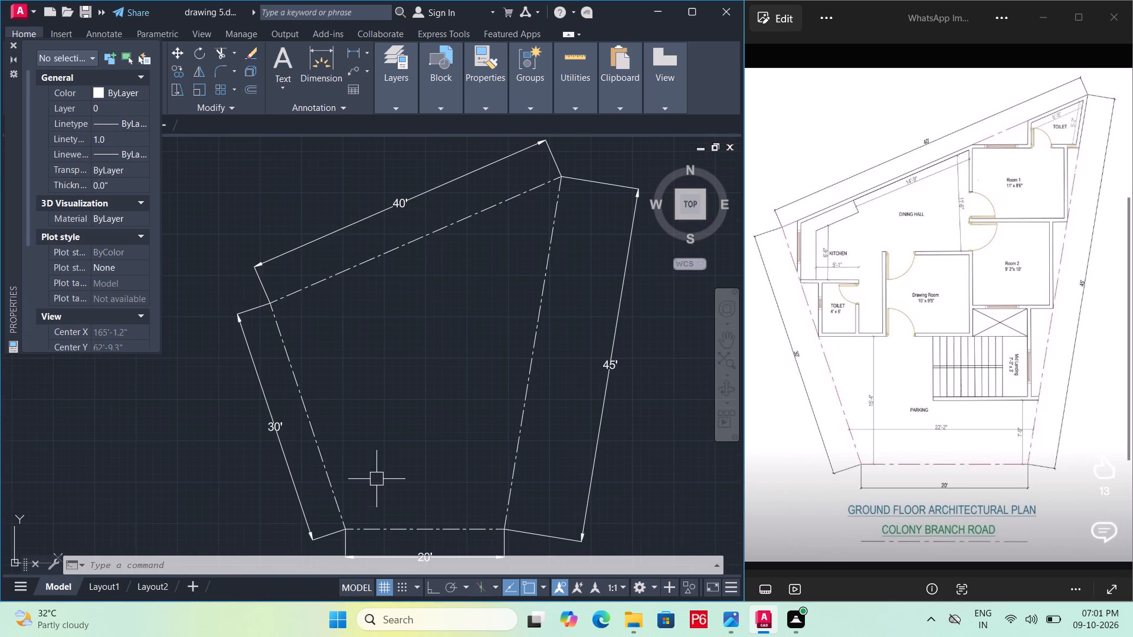
pyautogui.moveTo(381, 467); pyautogui.dragTo(364, 426, button='middle')
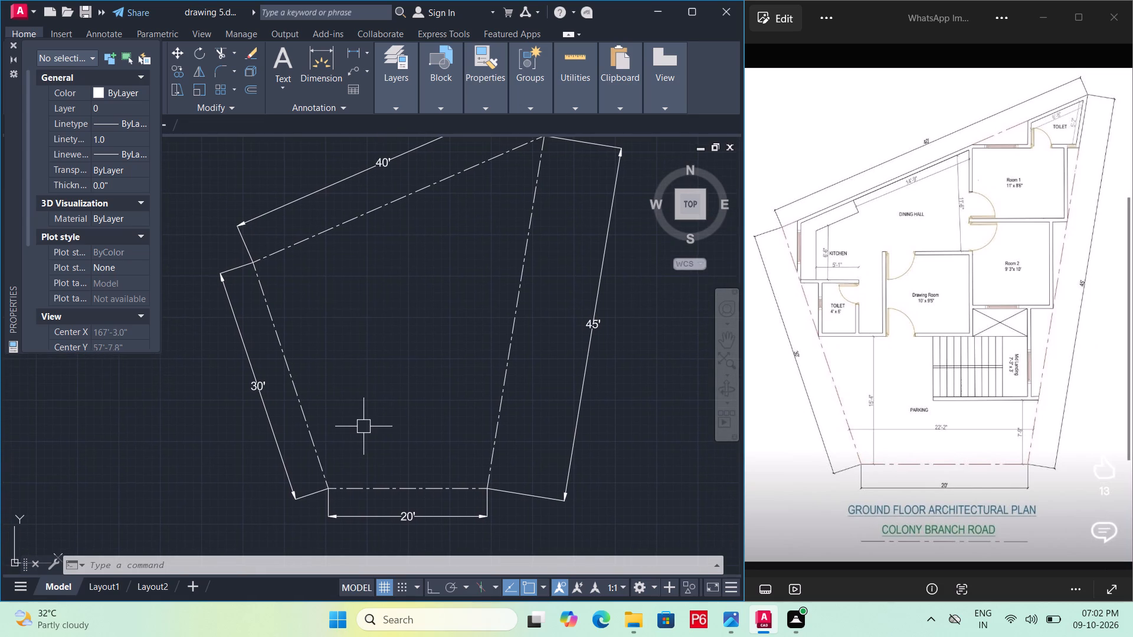
pyautogui.moveTo(365, 404); pyautogui.dragTo(523, 248, button='middle')
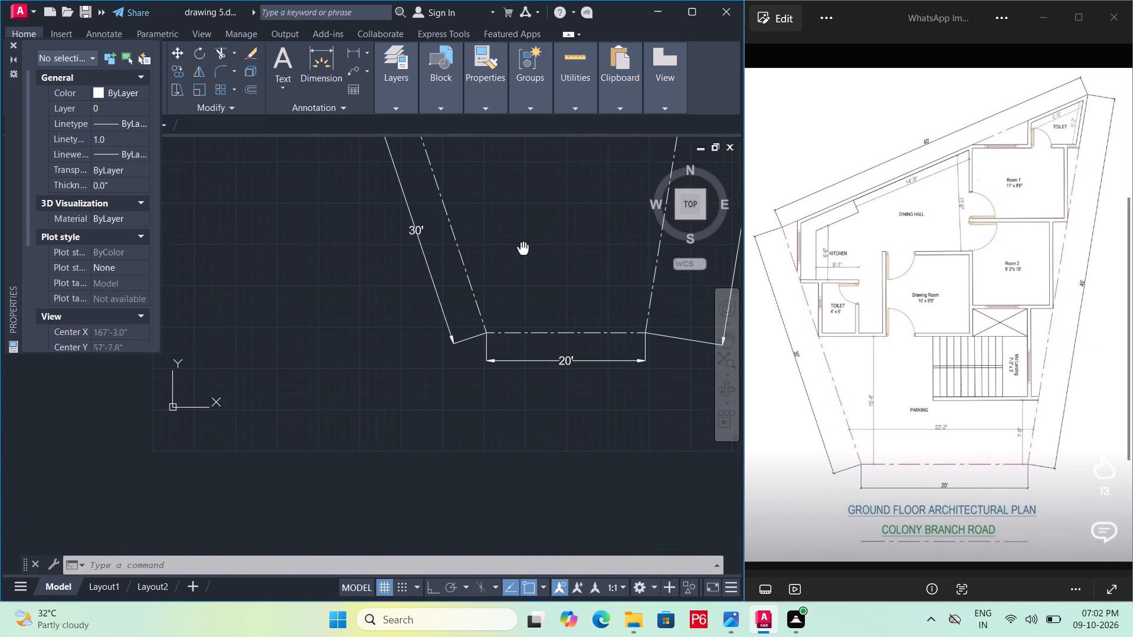
pyautogui.moveTo(523, 248); pyautogui.dragTo(523, 249, button='middle')
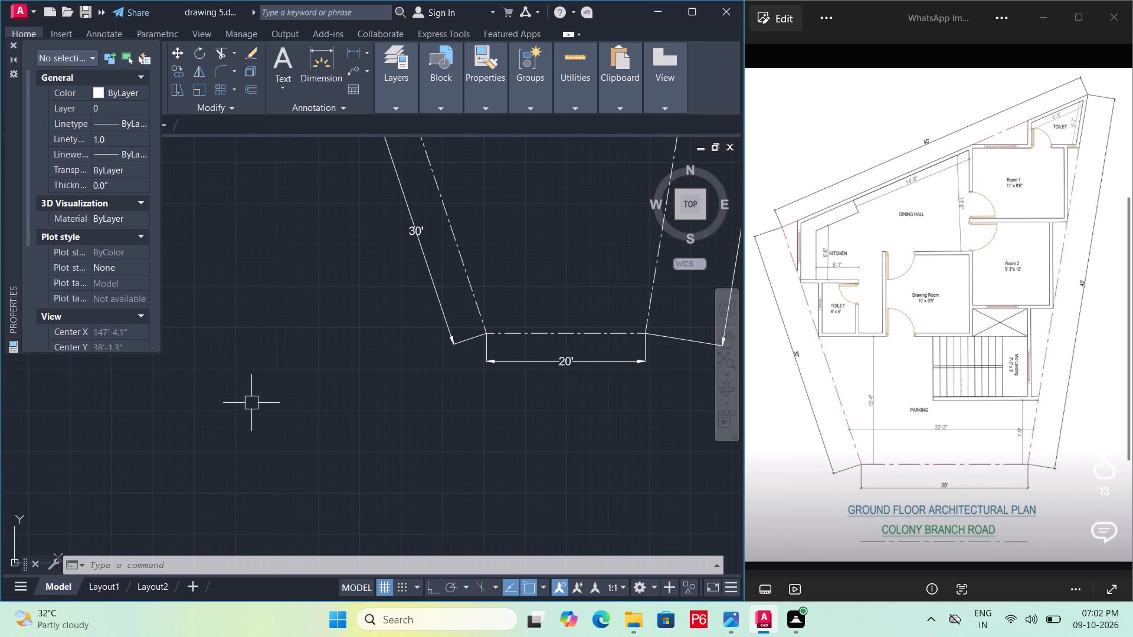
pyautogui.write('area')
pyautogui.press('Escape')
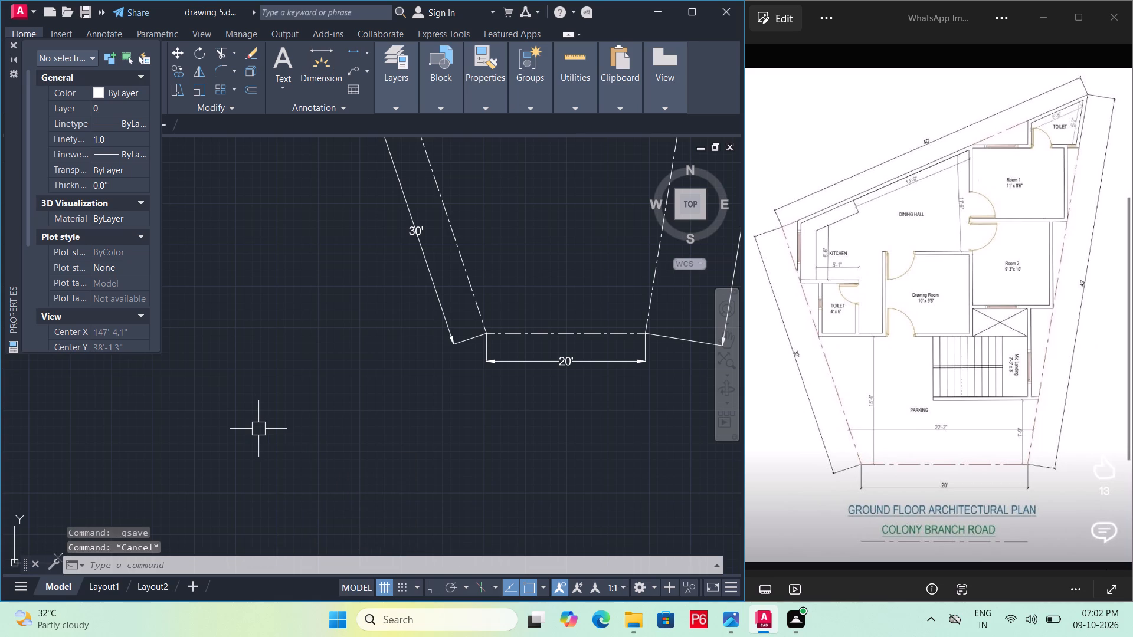
pyautogui.write('t')
pyautogui.press('space')
pyautogui.click(362, 428)
pyautogui.click(437, 457)
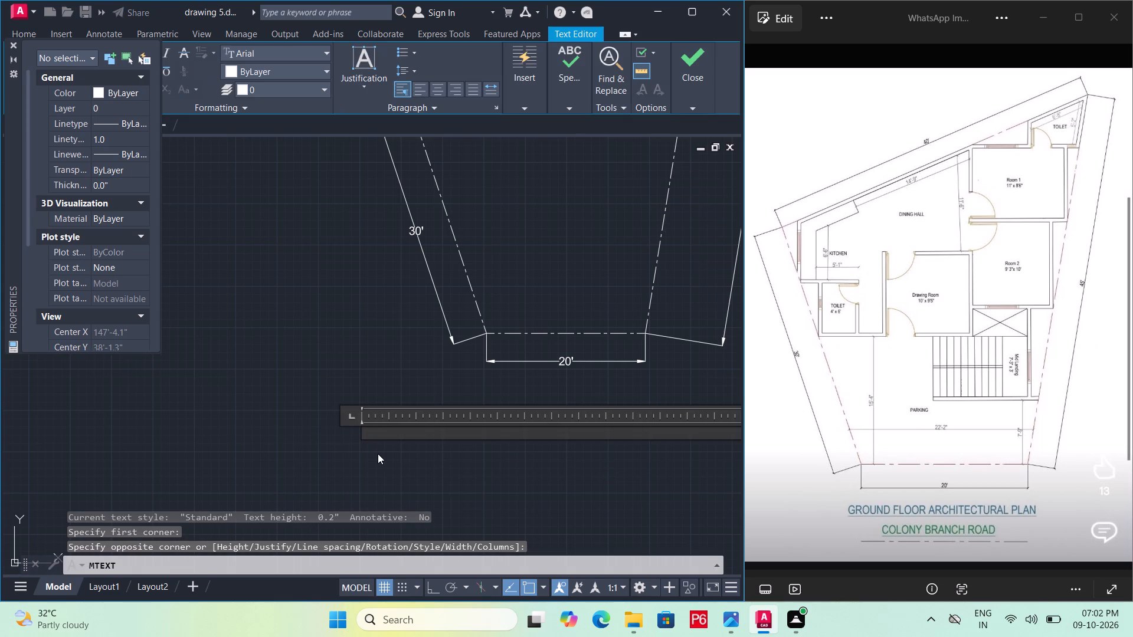
pyautogui.write('area')
pyautogui.press('space')
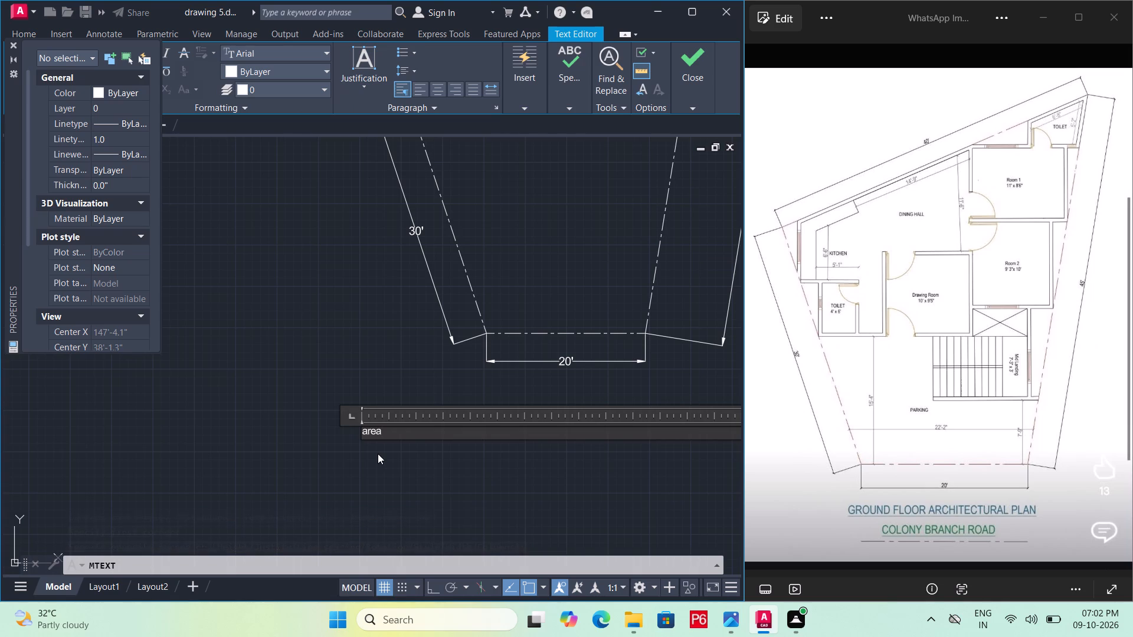
pyautogui.press('=')
pyautogui.press('space')
pyautogui.write('2')
pyautogui.press('BackSpace')
pyautogui.write('52\'1"')
pyautogui.press('Return')
pyautogui.press('BackSpace')
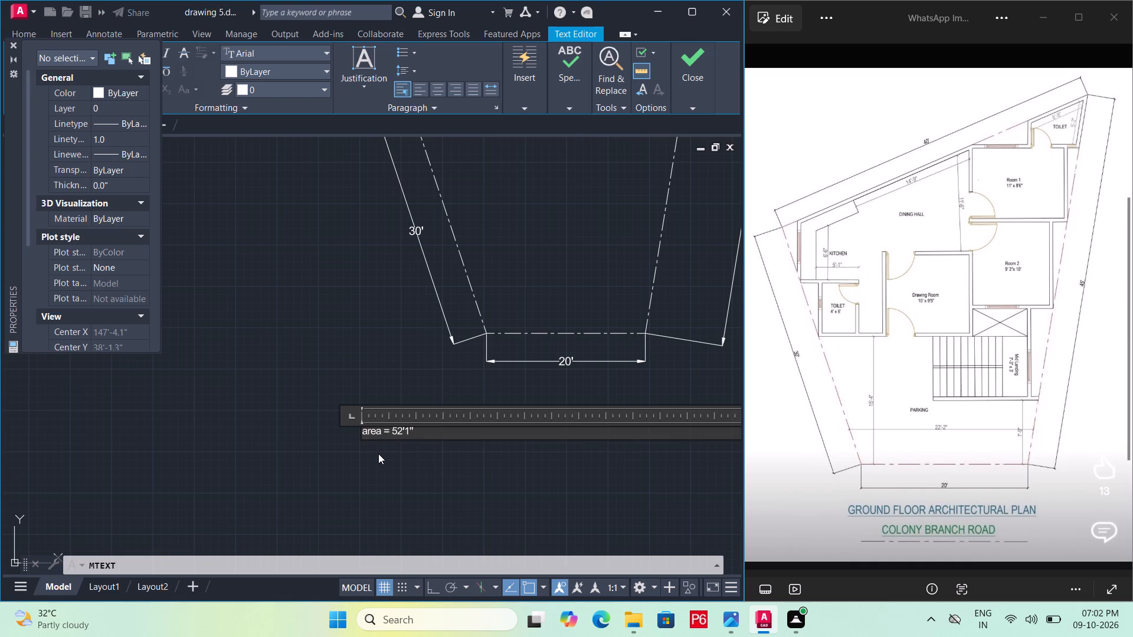
pyautogui.doubleClick(379, 447)
# Set the text height of the area note below the plot to 2'.
pyautogui.scroll(-1, 266, 413)
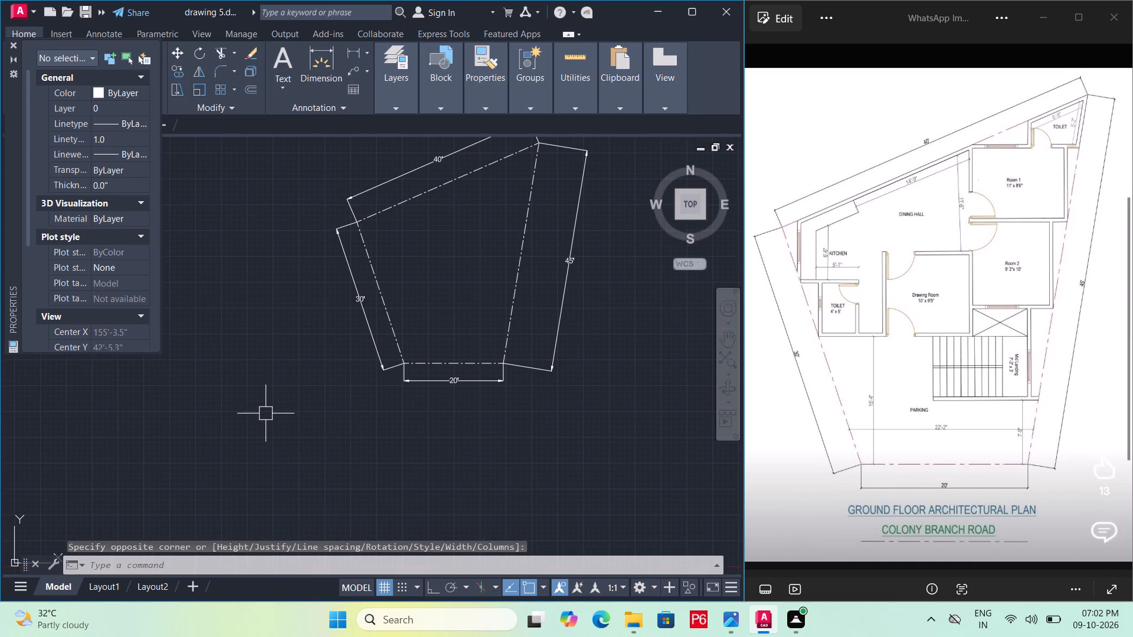
pyautogui.scroll(1, 294, 423)
pyautogui.click(316, 412)
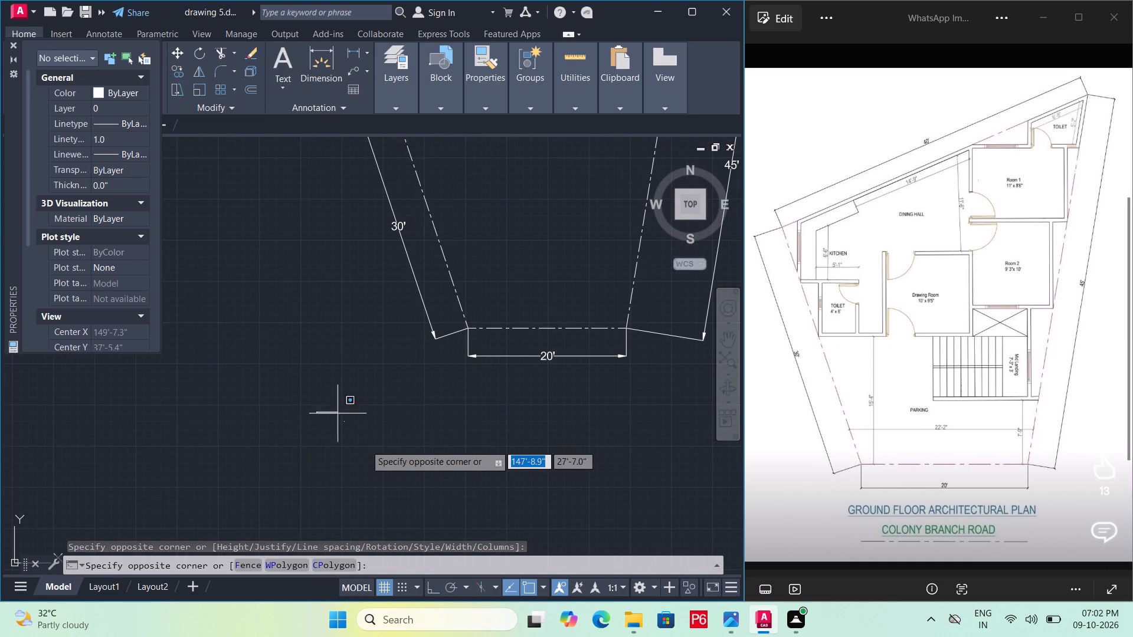
pyautogui.click(365, 445)
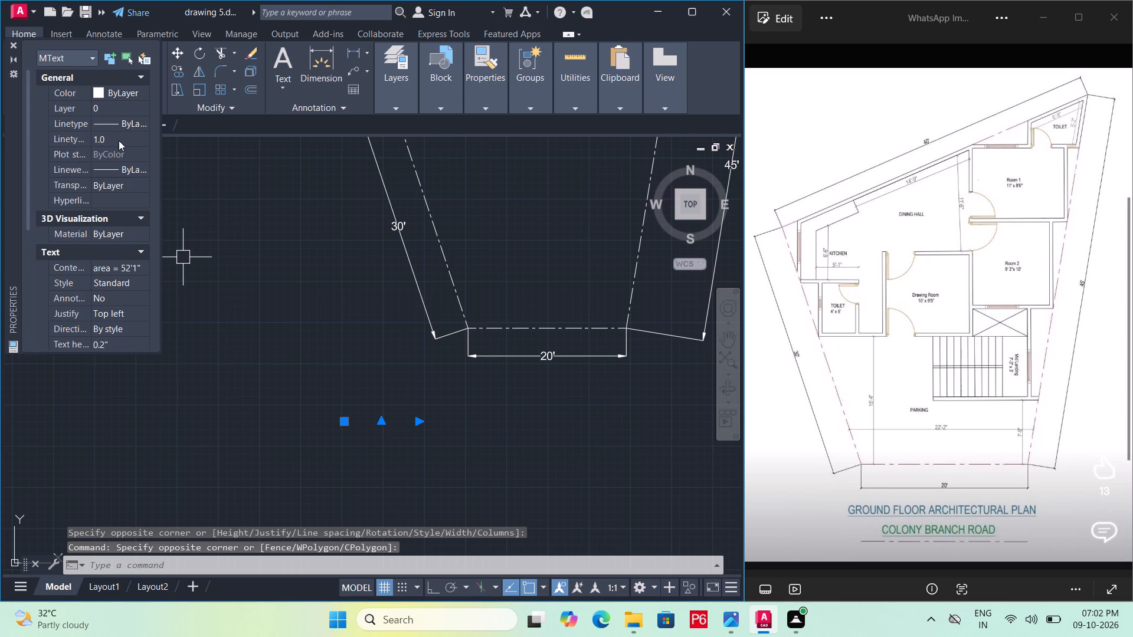
pyautogui.scroll(-2, 119, 274)
pyautogui.click(114, 206)
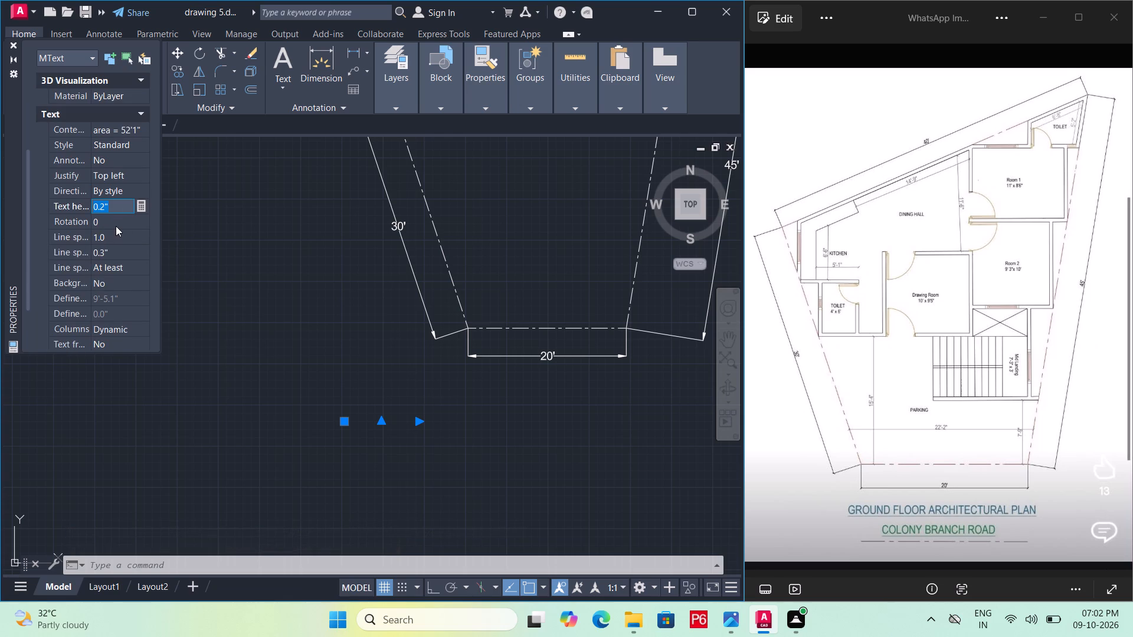
pyautogui.write("2'")
pyautogui.press('Return')
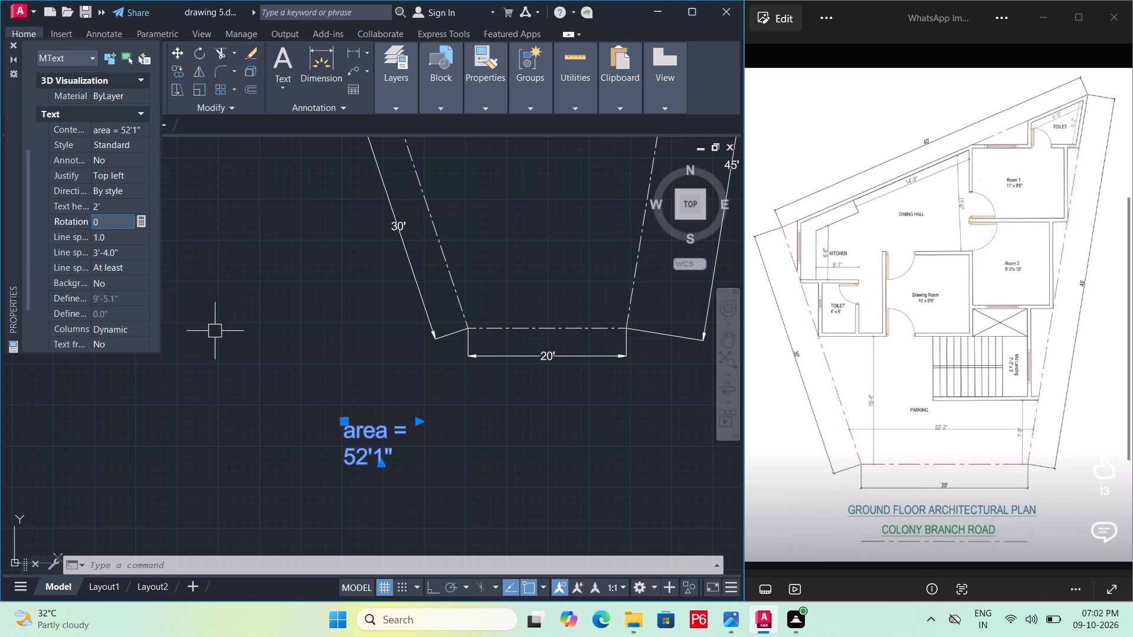
# Widen the area note's text frame to about 23'-3" so the note fits on one line.
pyautogui.click(417, 420)
pyautogui.click(528, 415)
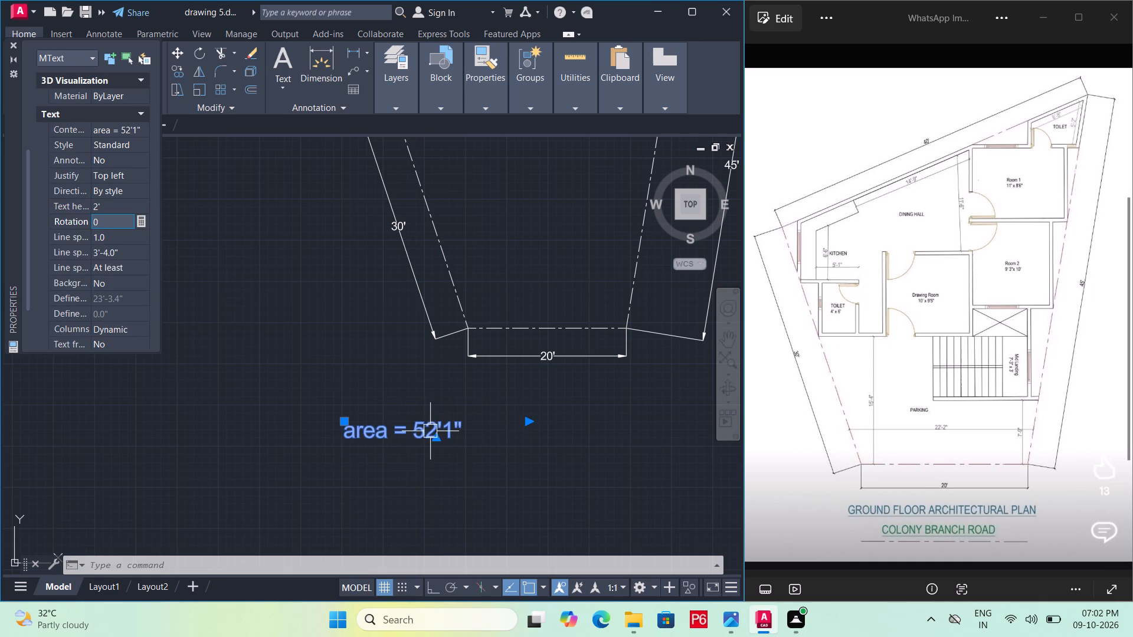
pyautogui.press('Escape')
pyautogui.moveTo(425, 444); pyautogui.dragTo(332, 432, button='middle')
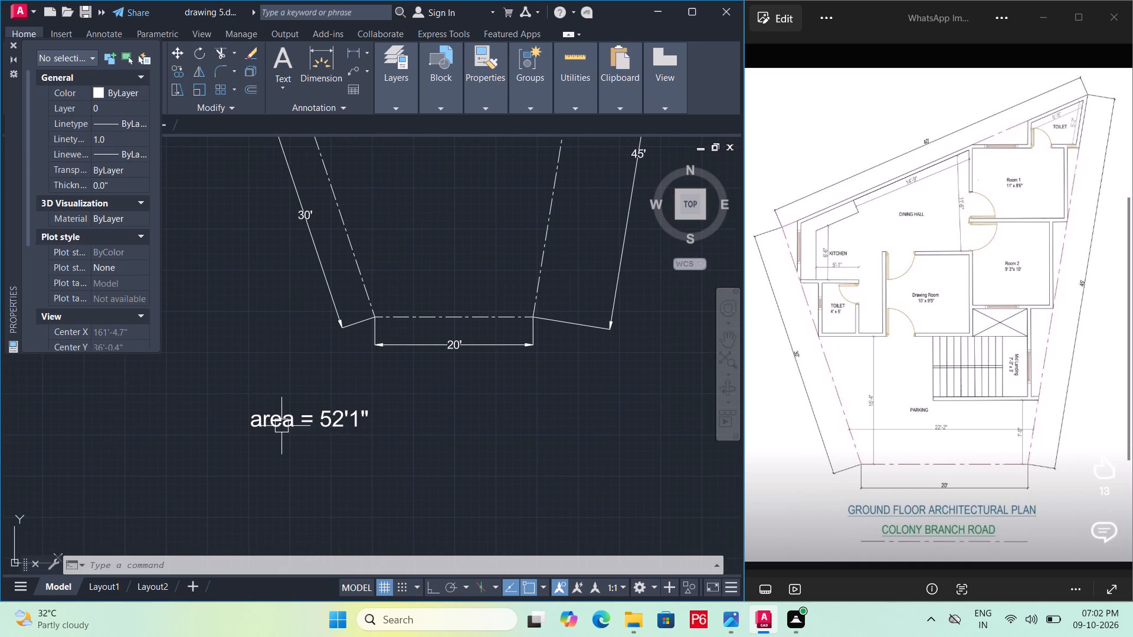
# Capitalise the first letter of the area note so it reads "Area = 52'1"".
pyautogui.click(281, 425)
pyautogui.doubleClick(276, 420)
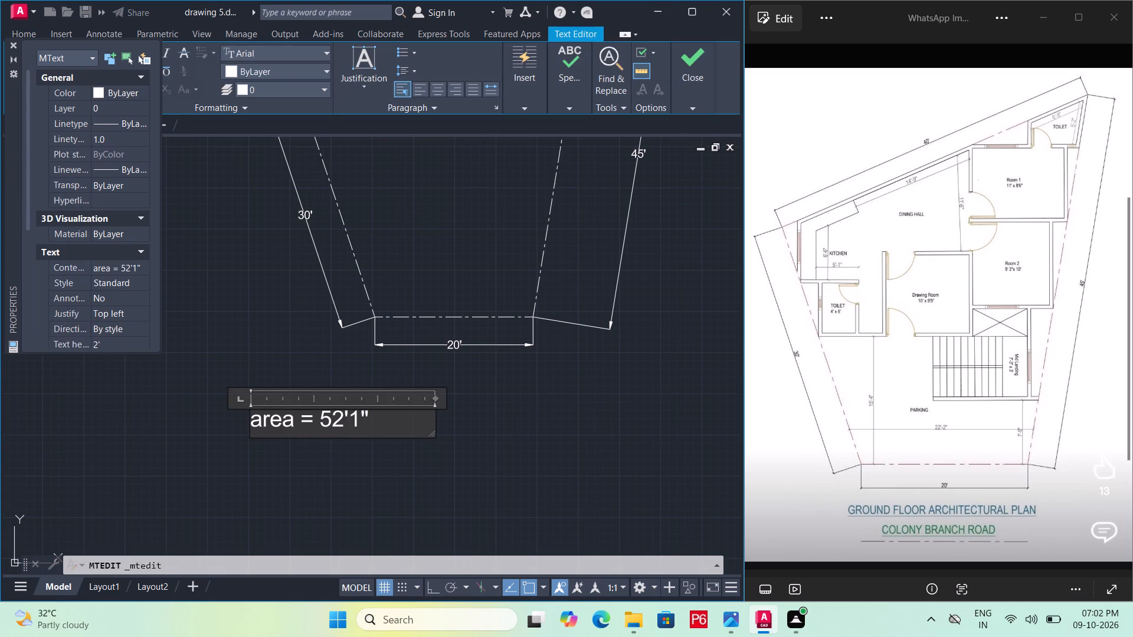
pyautogui.click(263, 422)
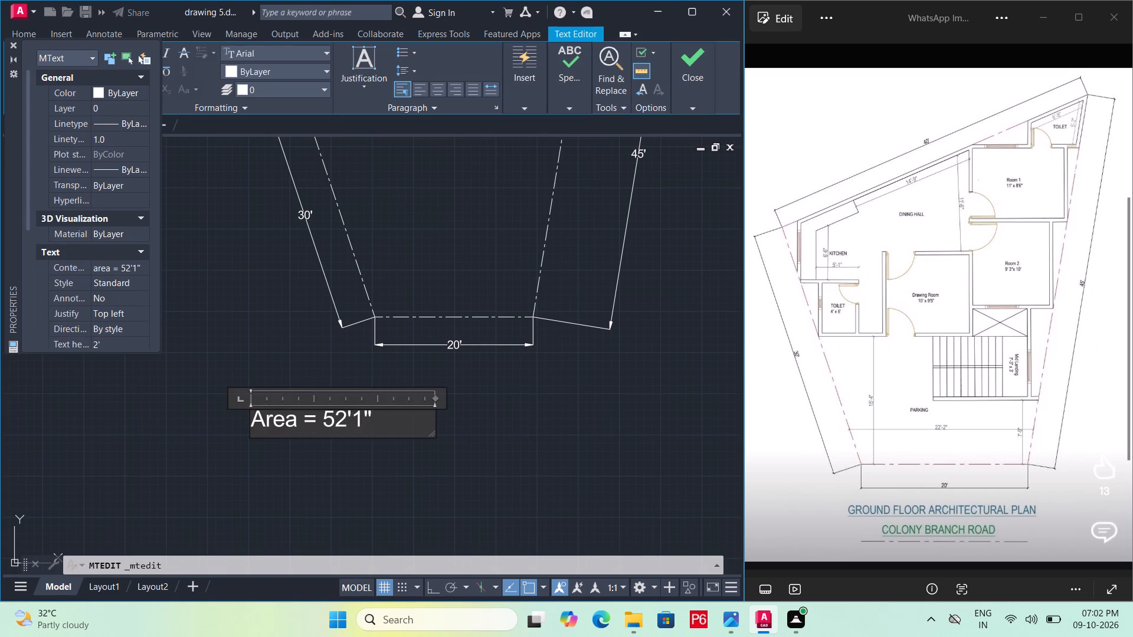
pyautogui.doubleClick(336, 497)
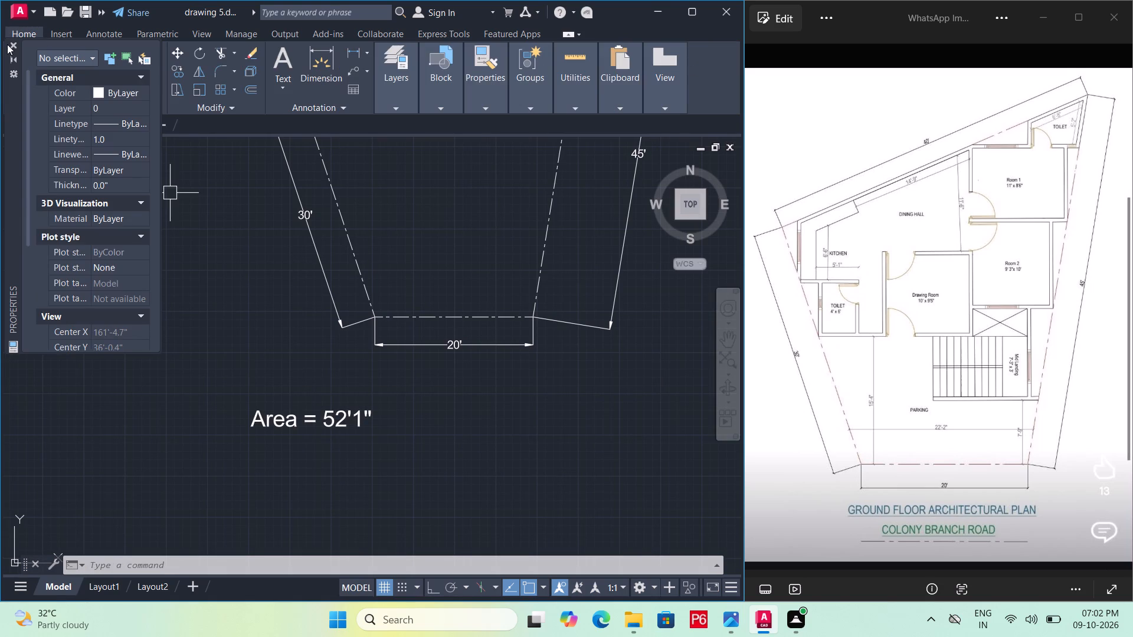
# Close the object properties and save the drawing.
pyautogui.click(12, 44)
pyautogui.scroll(-1, 330, 478)
pyautogui.hotkey('ctrl', 's')
pyautogui.hotkey('ctrl', 's')
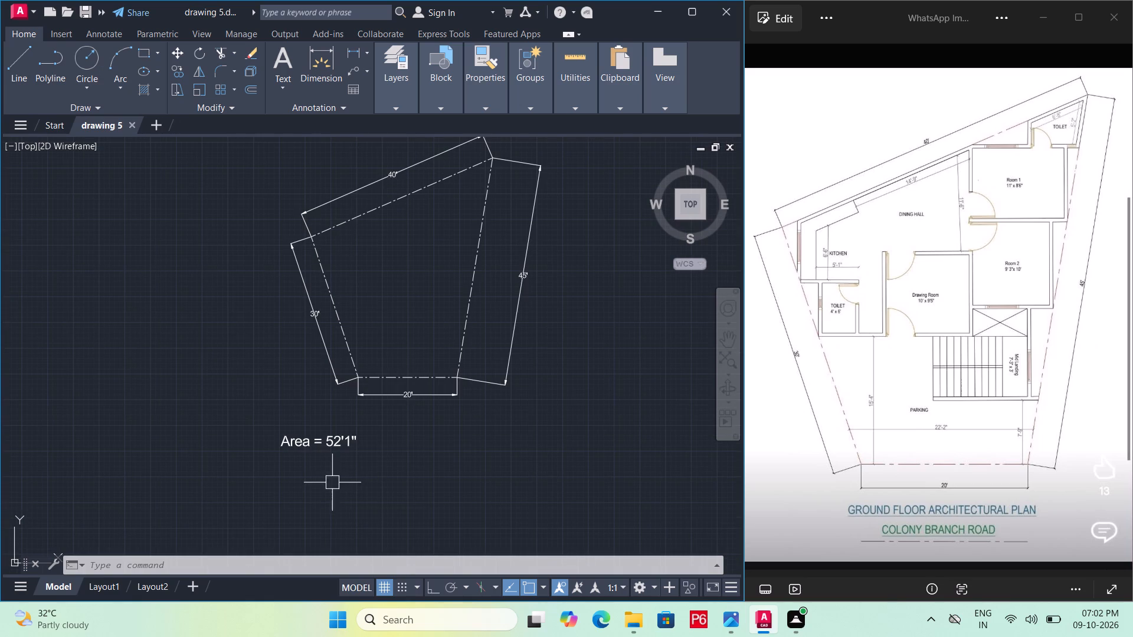
pyautogui.hotkey('ctrl', 's')
pyautogui.hotkey('ctrl', 's')
pyautogui.hotkey('ctrl', 's')
pyautogui.hotkey('ctrl', 's')
# Change the linetype of the plot boundary's 20' bottom side to ByBlock.
pyautogui.scroll(-1, 336, 483)
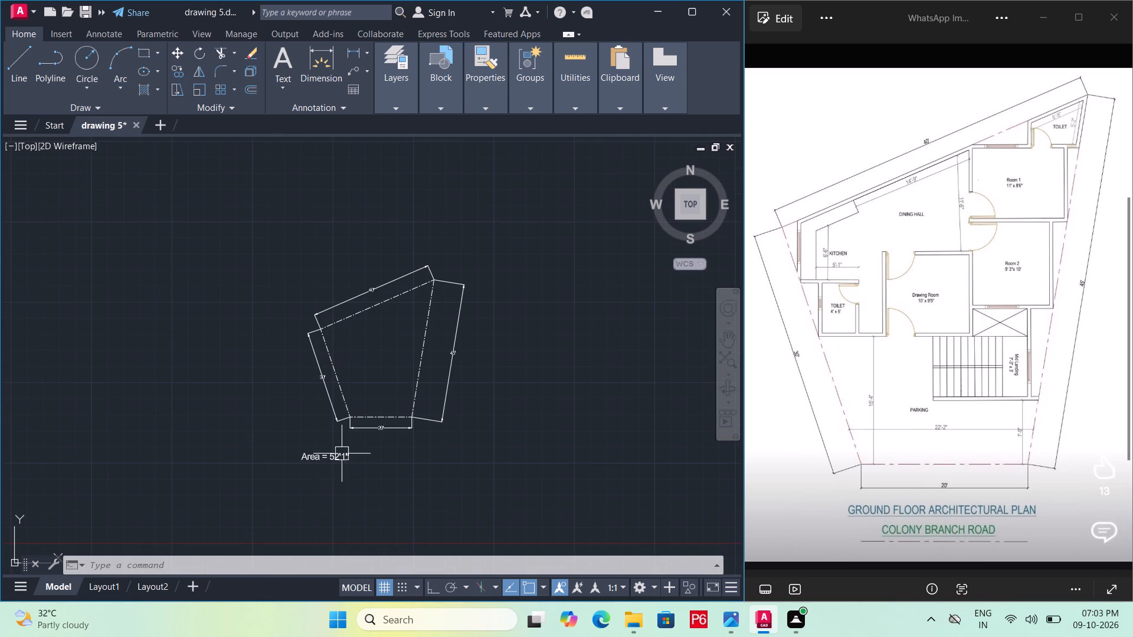
pyautogui.moveTo(349, 441); pyautogui.dragTo(370, 438, button='middle')
pyautogui.scroll(1, 410, 363)
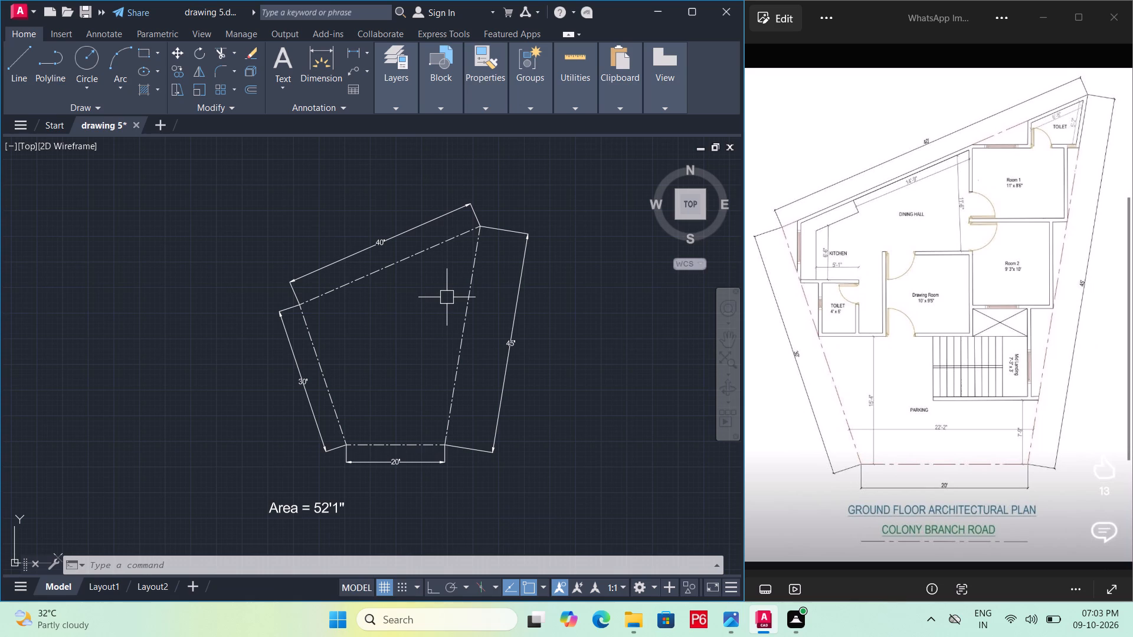
pyautogui.scroll(1, 417, 406)
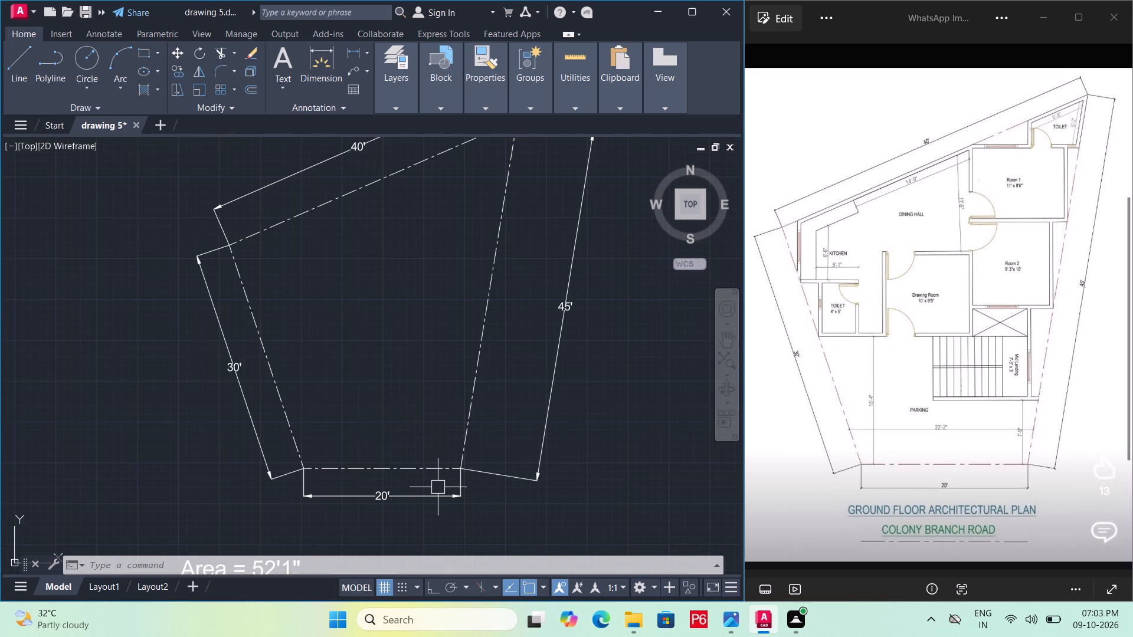
pyautogui.click(429, 468)
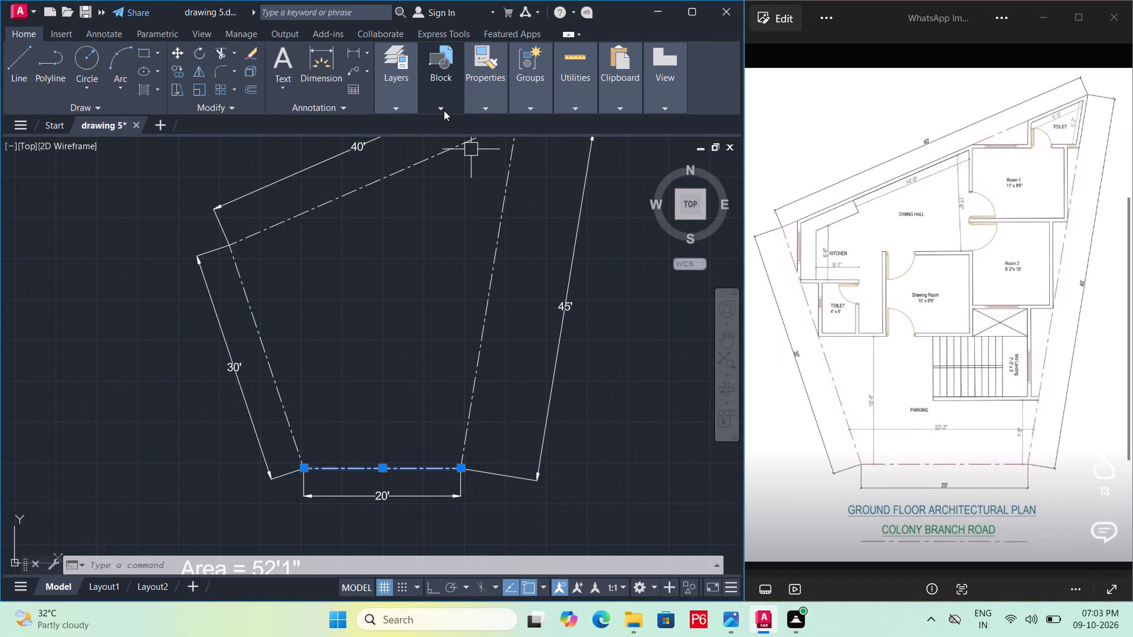
pyautogui.click(477, 110)
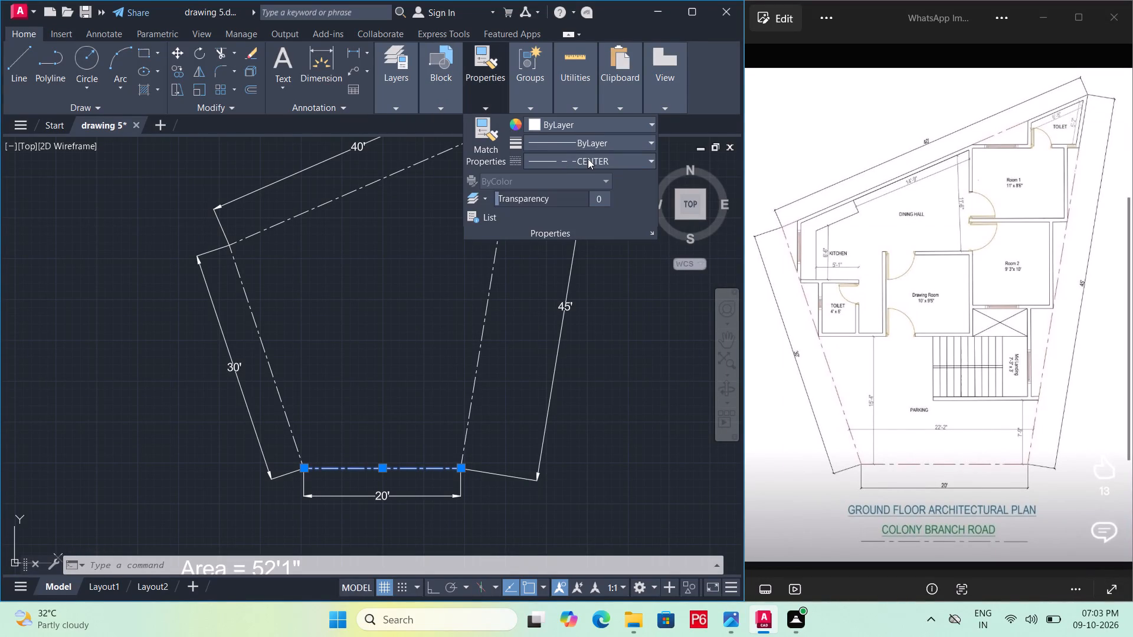
pyautogui.click(588, 159)
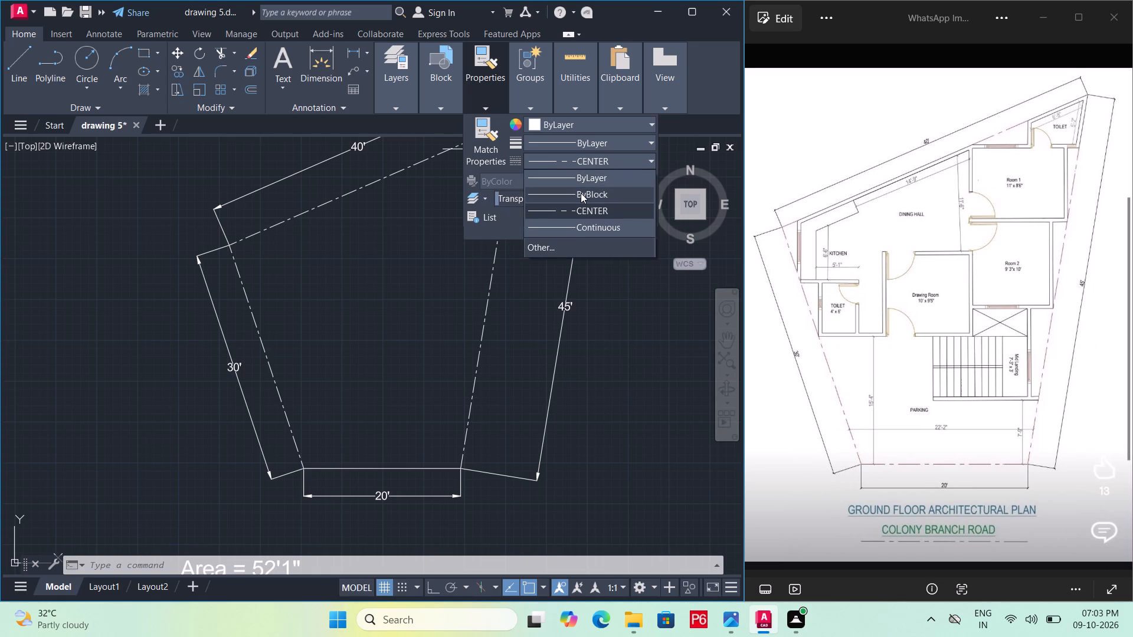
pyautogui.click(581, 193)
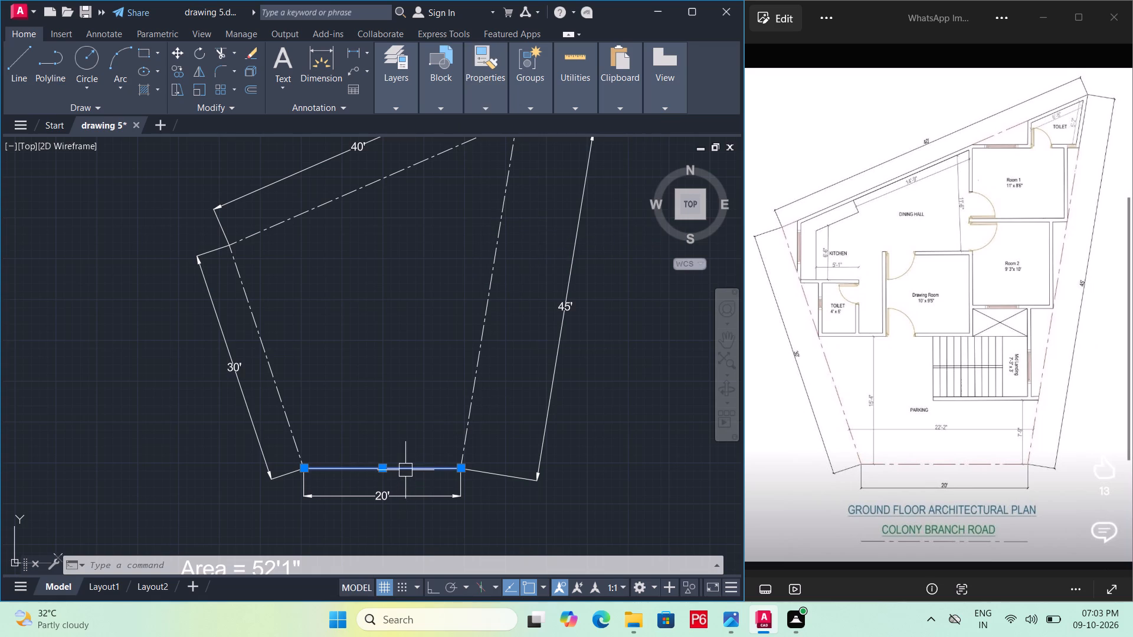
pyautogui.press('Escape')
# Offset the plot's 20' bottom side 7'9" upward into the plot.
pyautogui.write('o')
pyautogui.press('space')
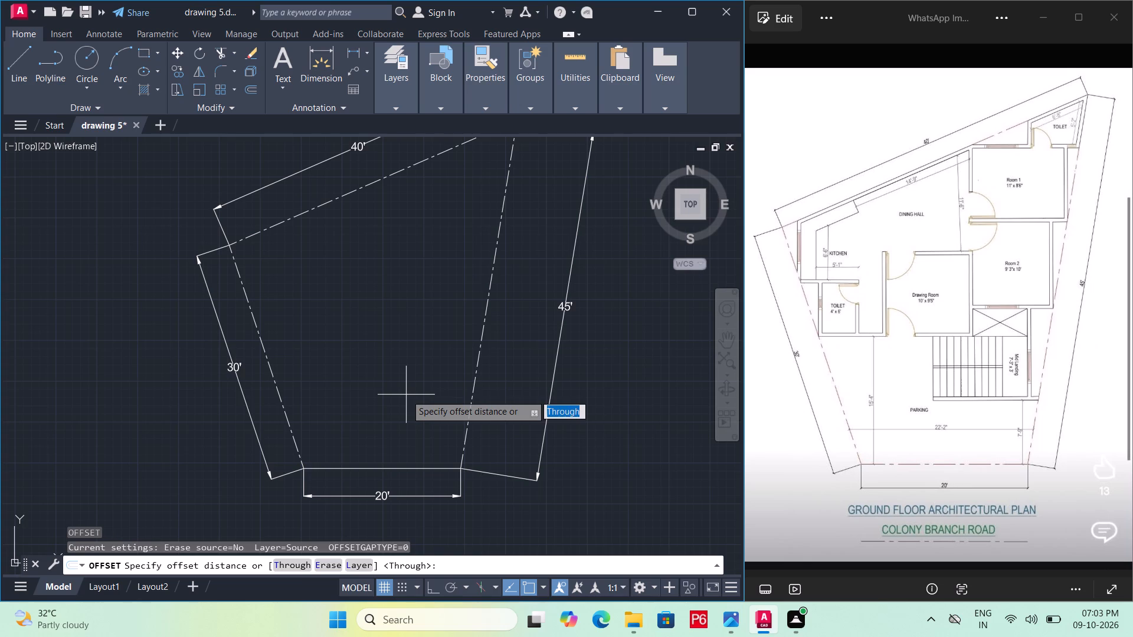
pyautogui.write('7\'9"')
pyautogui.press('Return')
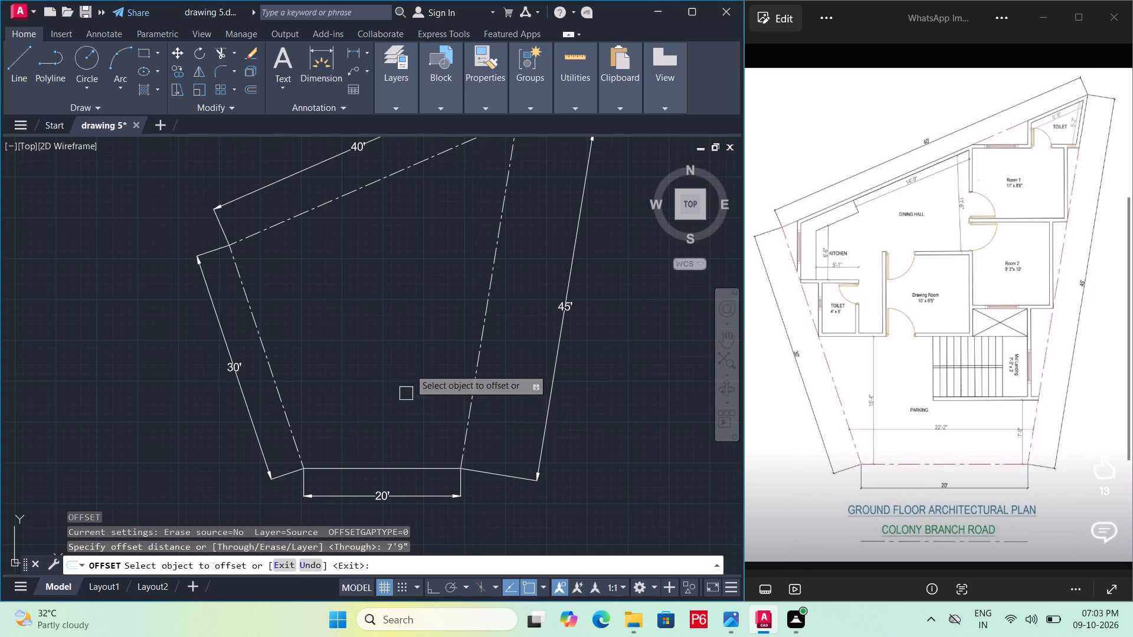
pyautogui.click(393, 472)
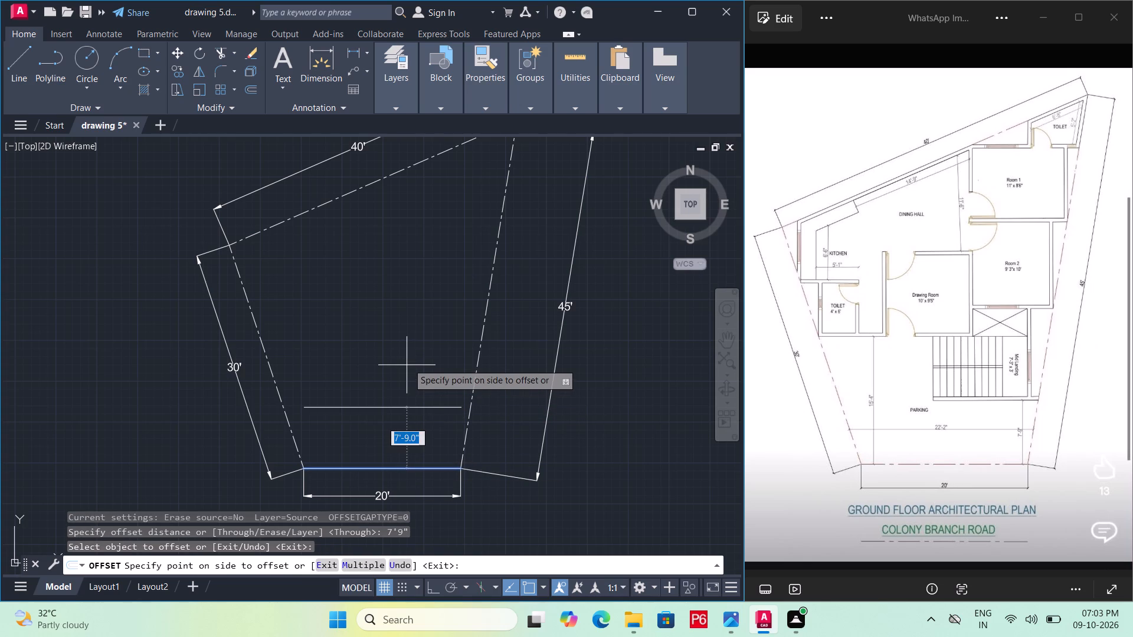
pyautogui.click(408, 363)
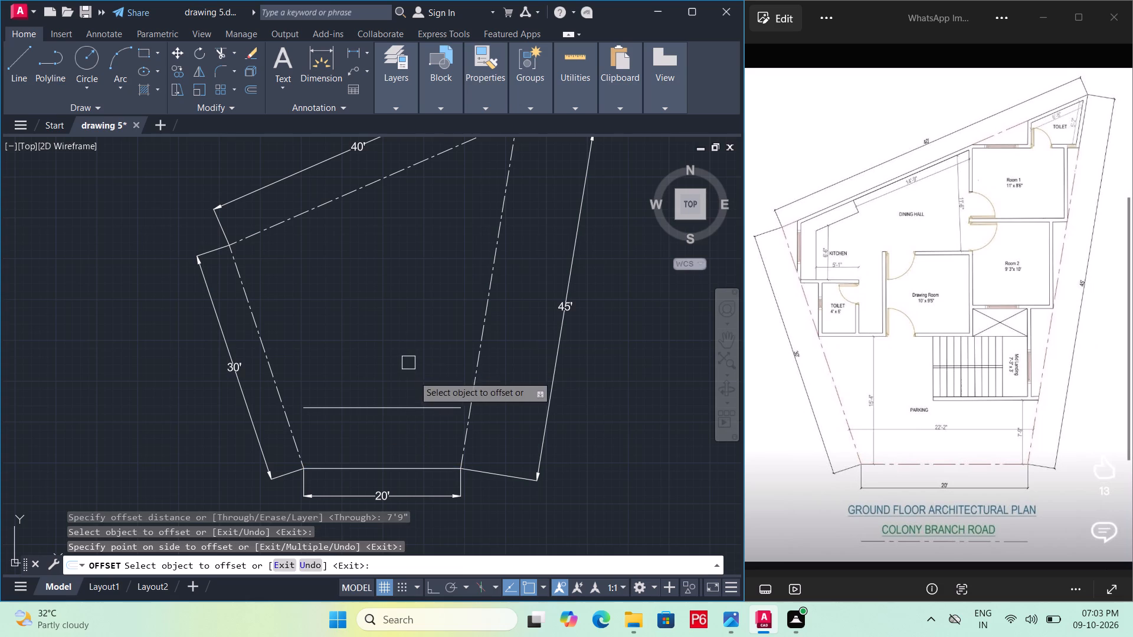
pyautogui.scroll(1, 420, 400)
pyautogui.press('Escape')
# Extend the right end of the 7'9" offset line to the plot's 45' slanted side.
pyautogui.write('ex')
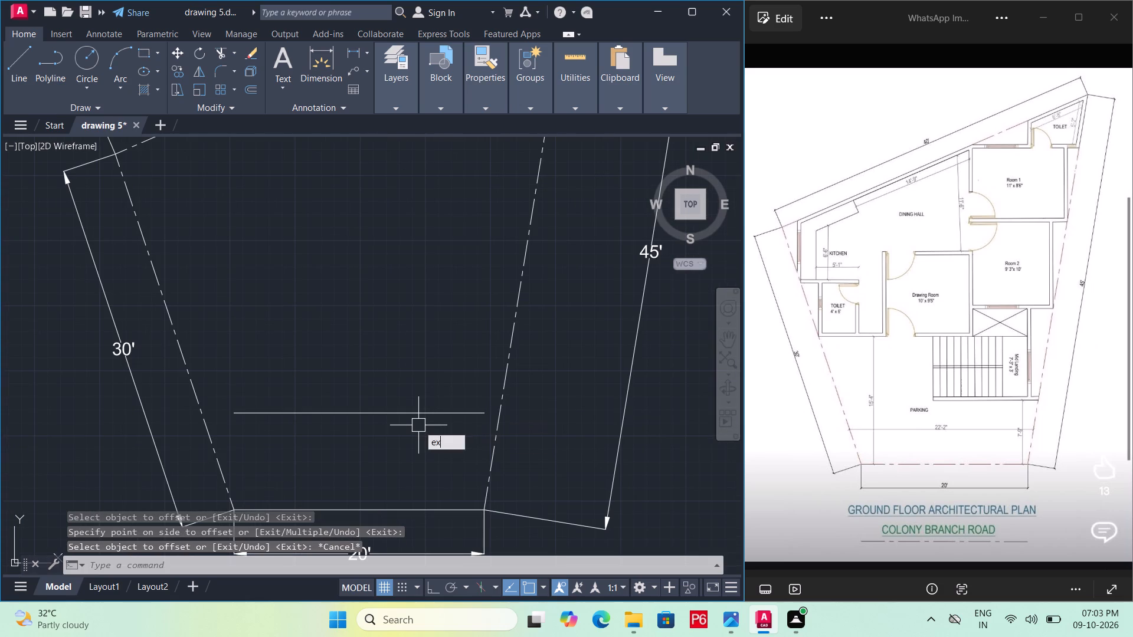
pyautogui.press('space')
pyautogui.press('space')
pyautogui.click(438, 414)
pyautogui.press('Escape')
pyautogui.moveTo(441, 418); pyautogui.dragTo(441, 415, button='middle')
pyautogui.scroll(-1, 441, 418)
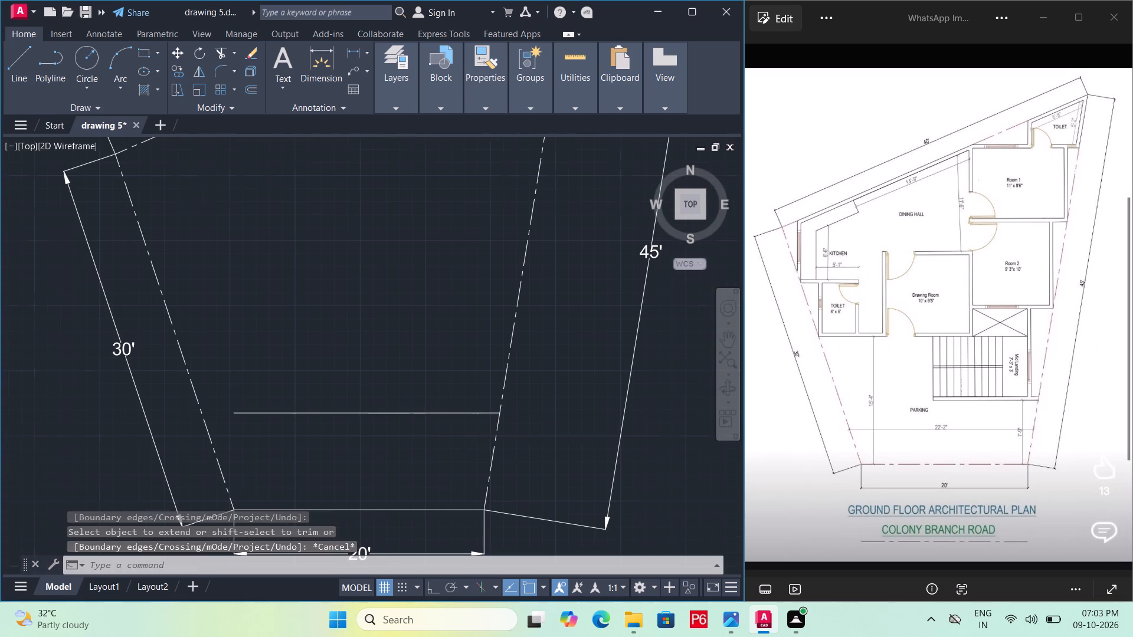
pyautogui.moveTo(441, 415); pyautogui.dragTo(458, 375, button='middle')
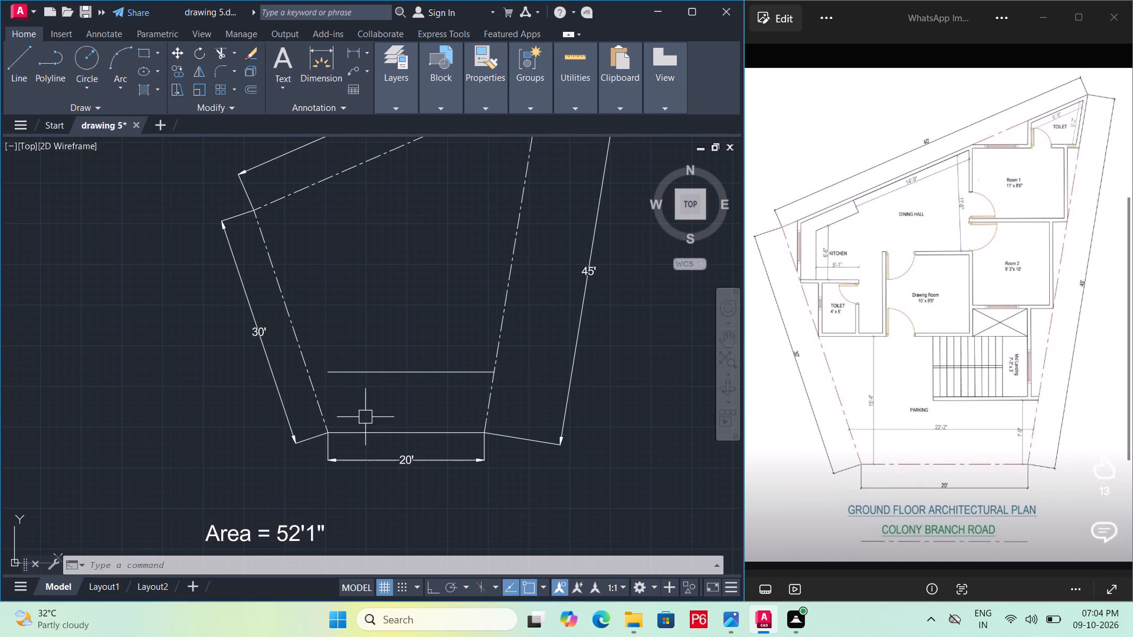
# Offset the plot's 20' bottom side 15'4" upward into the plot.
pyautogui.write('o')
pyautogui.press('space')
pyautogui.write('15')
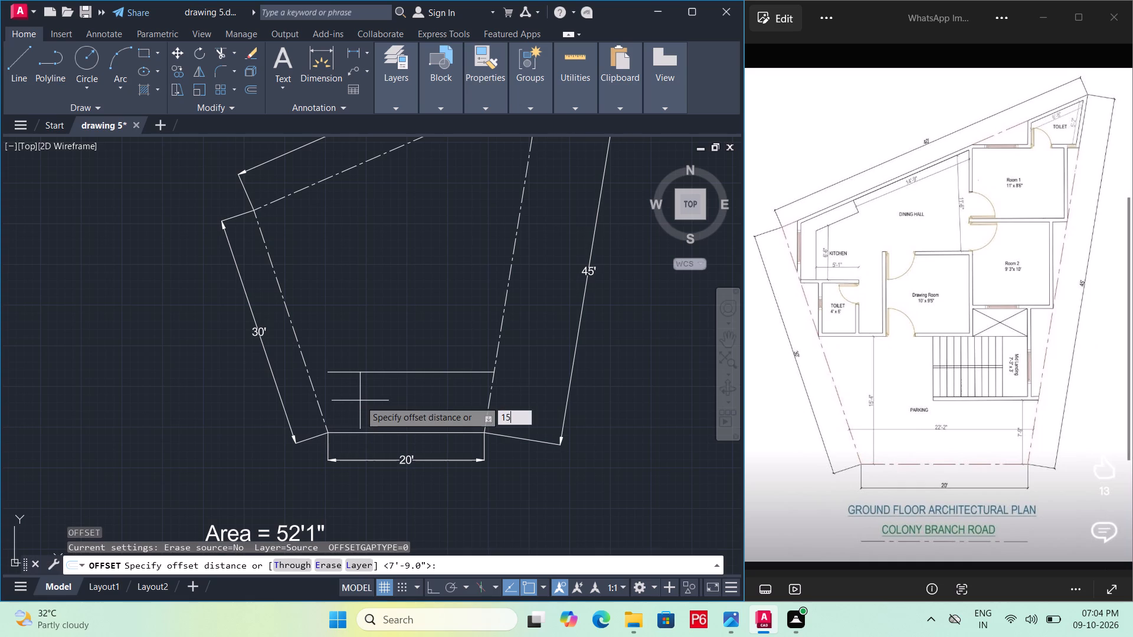
pyautogui.write('\'4"')
pyautogui.press('Return')
pyautogui.click(359, 432)
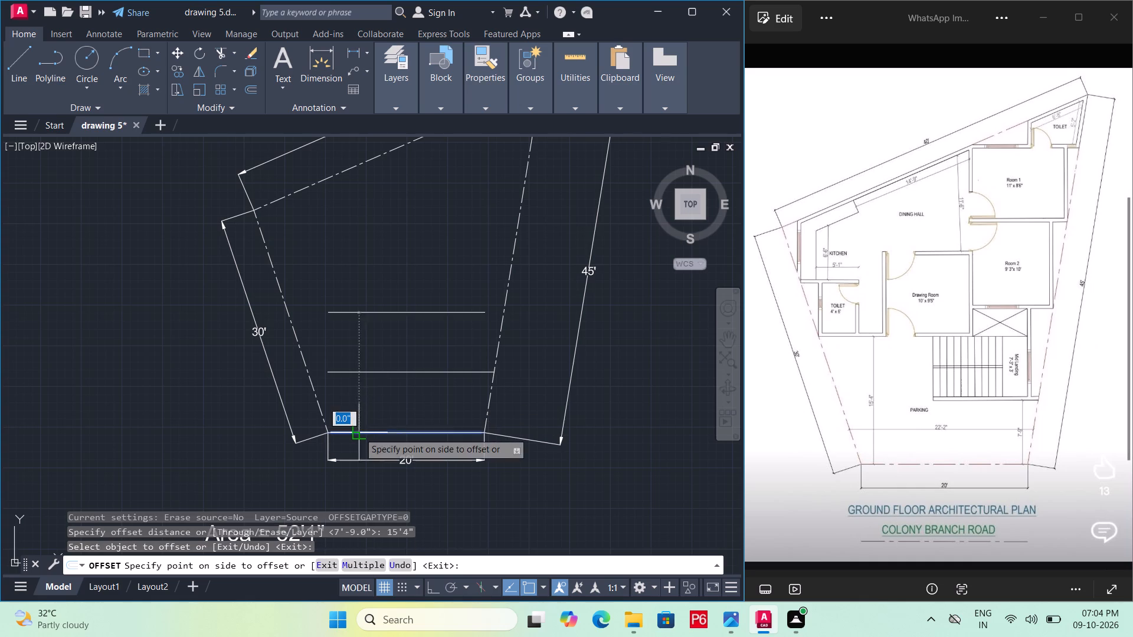
pyautogui.click(375, 335)
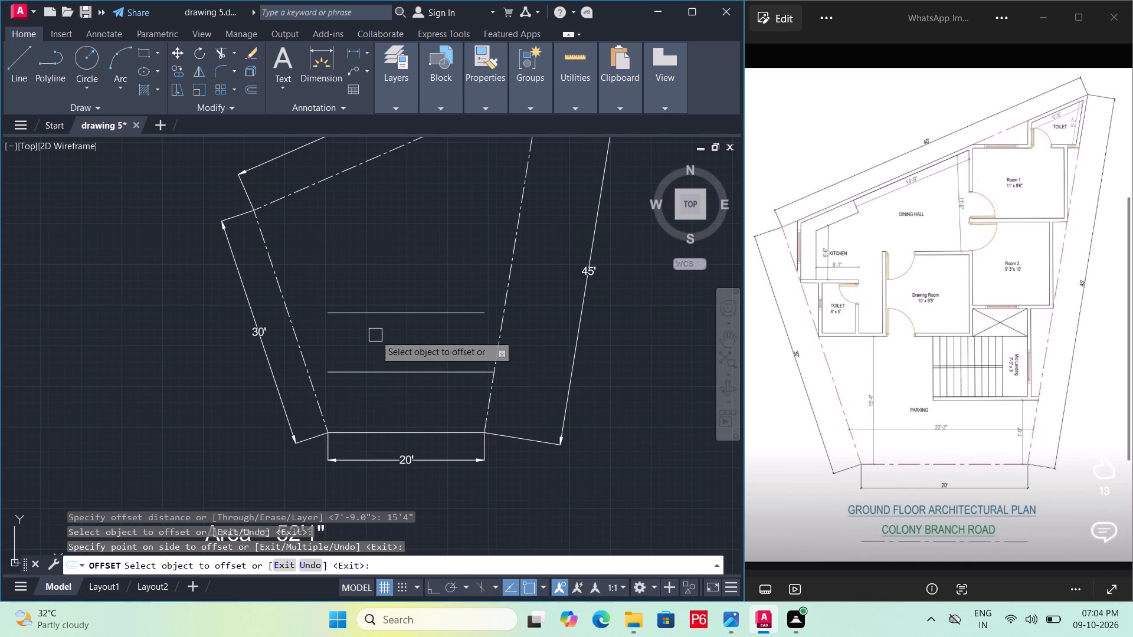
pyautogui.press('Escape')
# Extend the left end of the 15'4" offset line to the plot's 30' slanted side.
pyautogui.scroll(1, 391, 317)
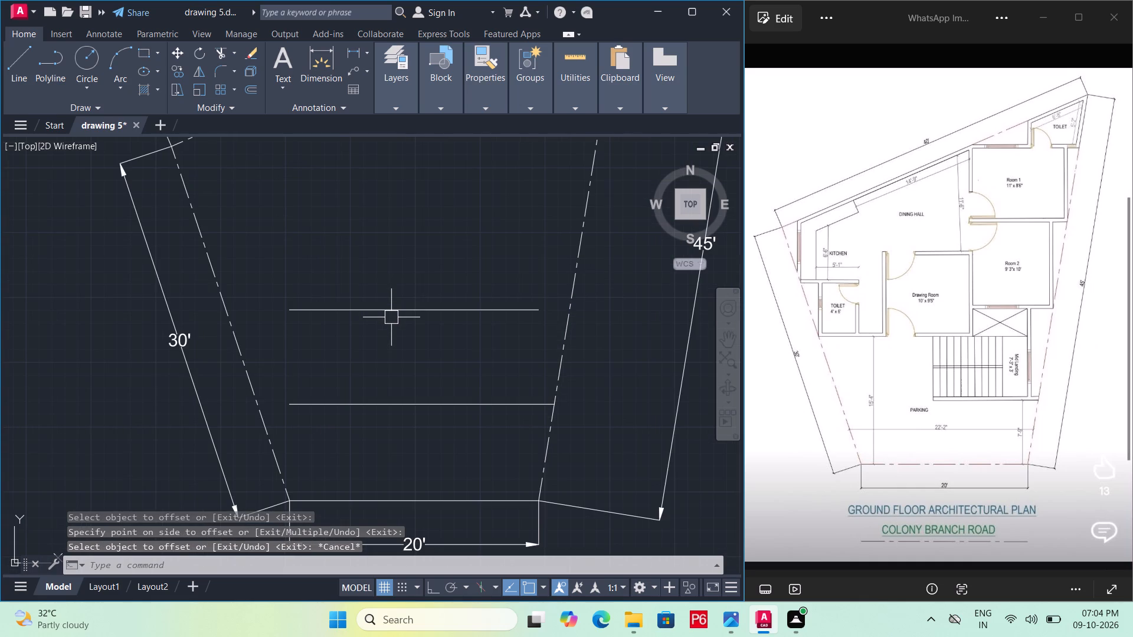
pyautogui.write('ex')
pyautogui.press('space')
pyautogui.press('space')
pyautogui.click(384, 308)
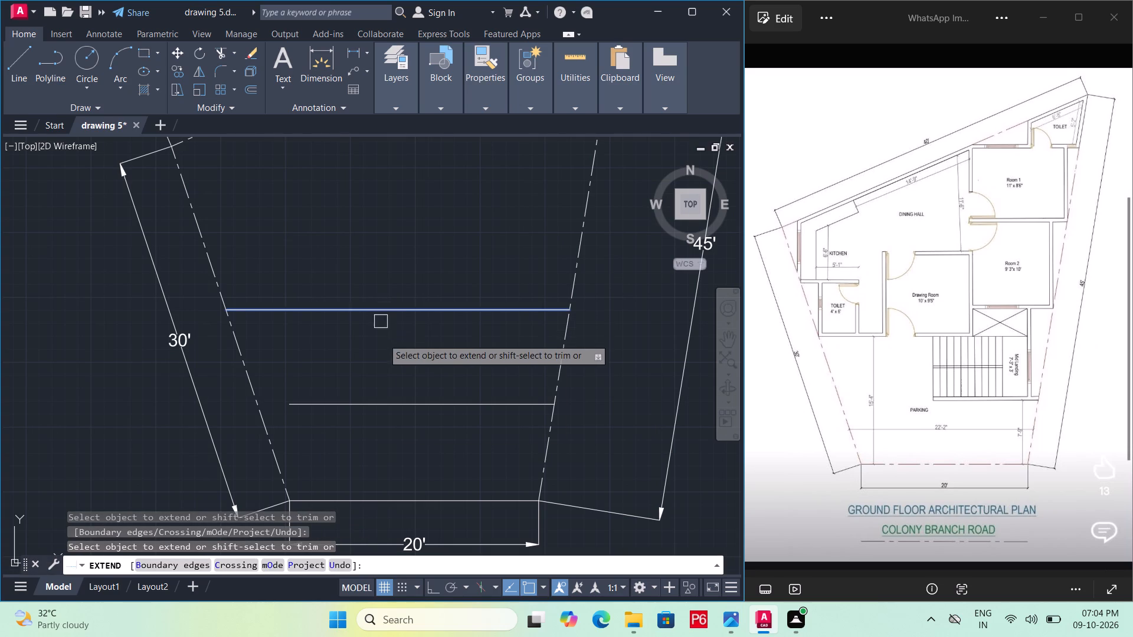
pyautogui.press('Escape')
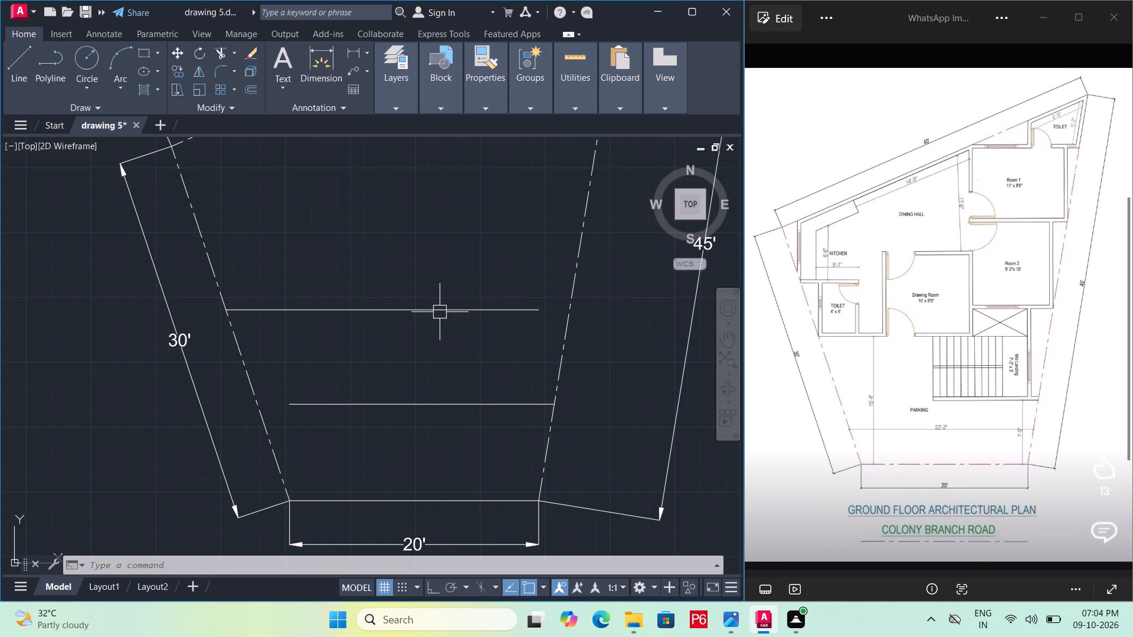
pyautogui.moveTo(356, 298); pyautogui.dragTo(369, 315, button='middle')
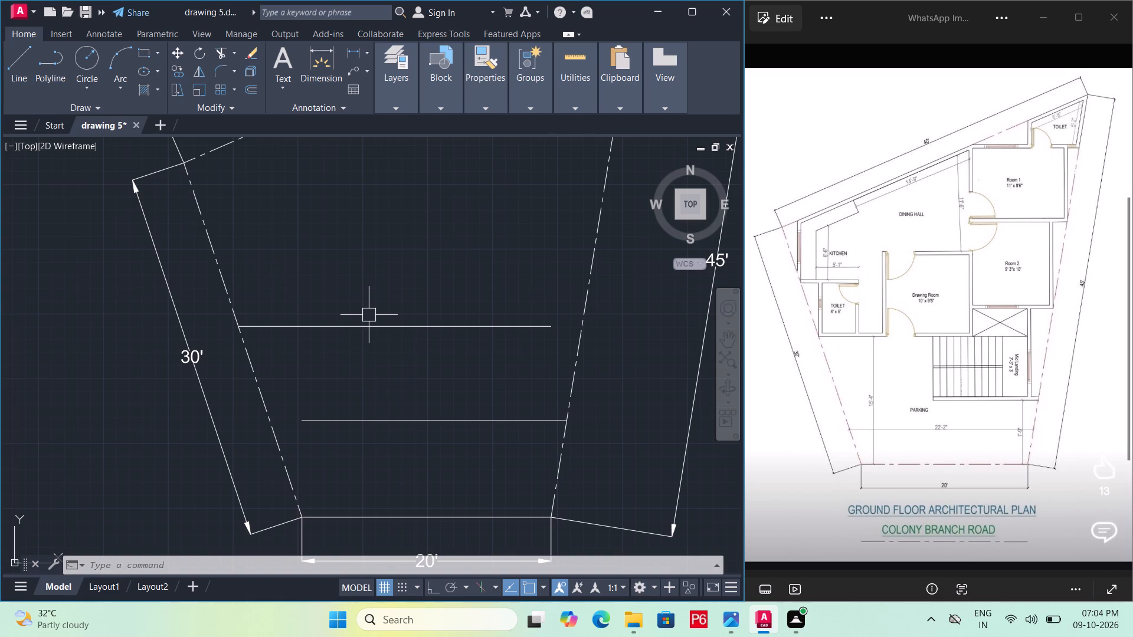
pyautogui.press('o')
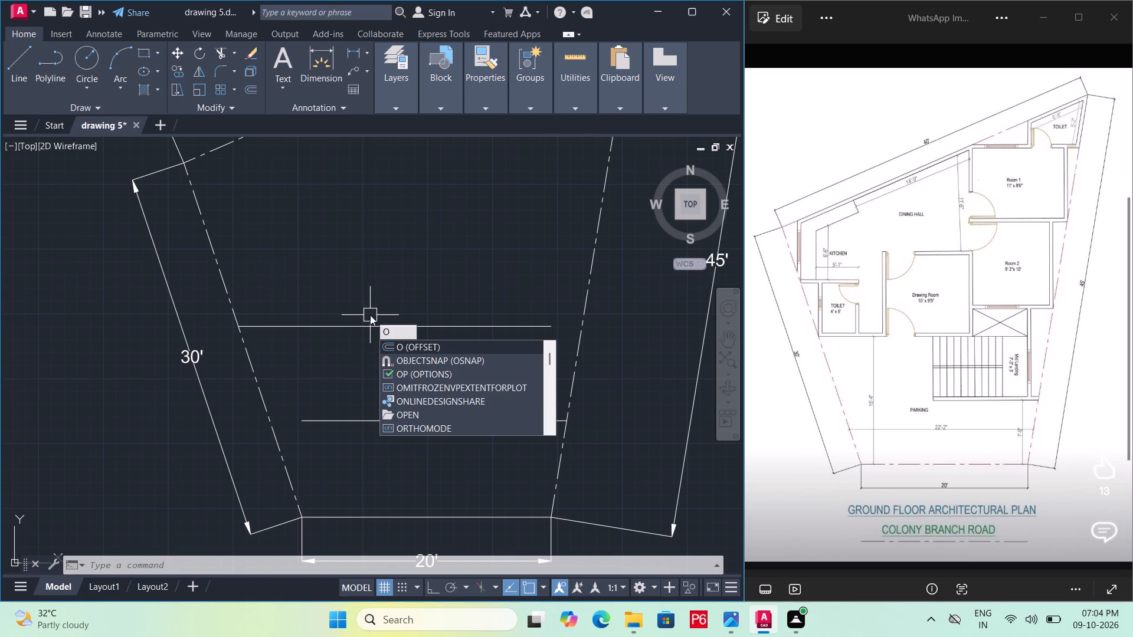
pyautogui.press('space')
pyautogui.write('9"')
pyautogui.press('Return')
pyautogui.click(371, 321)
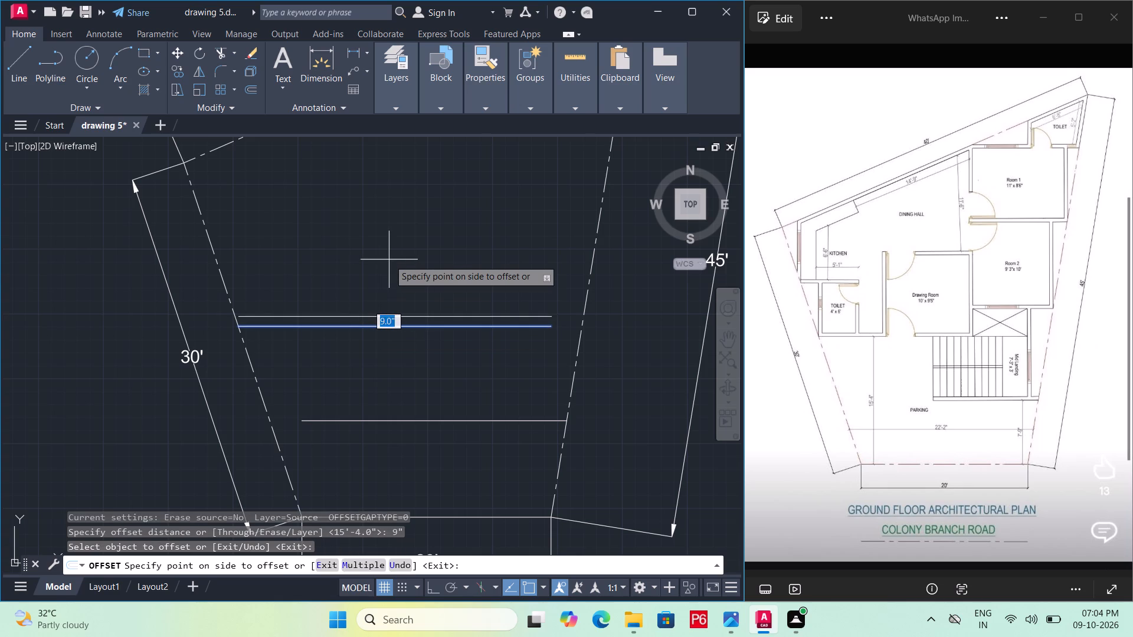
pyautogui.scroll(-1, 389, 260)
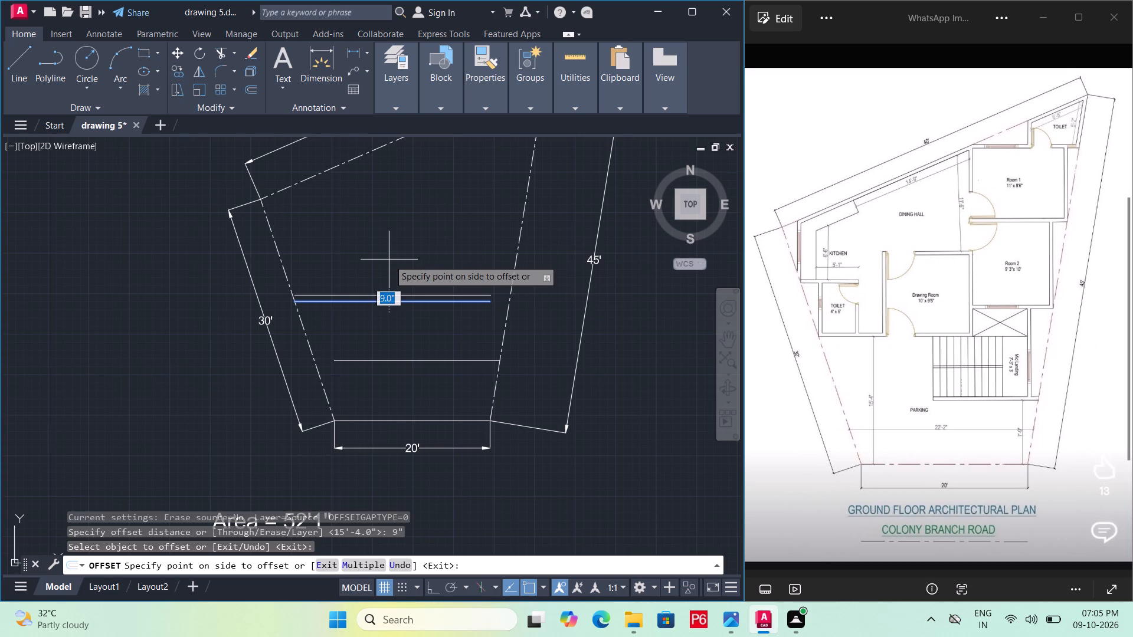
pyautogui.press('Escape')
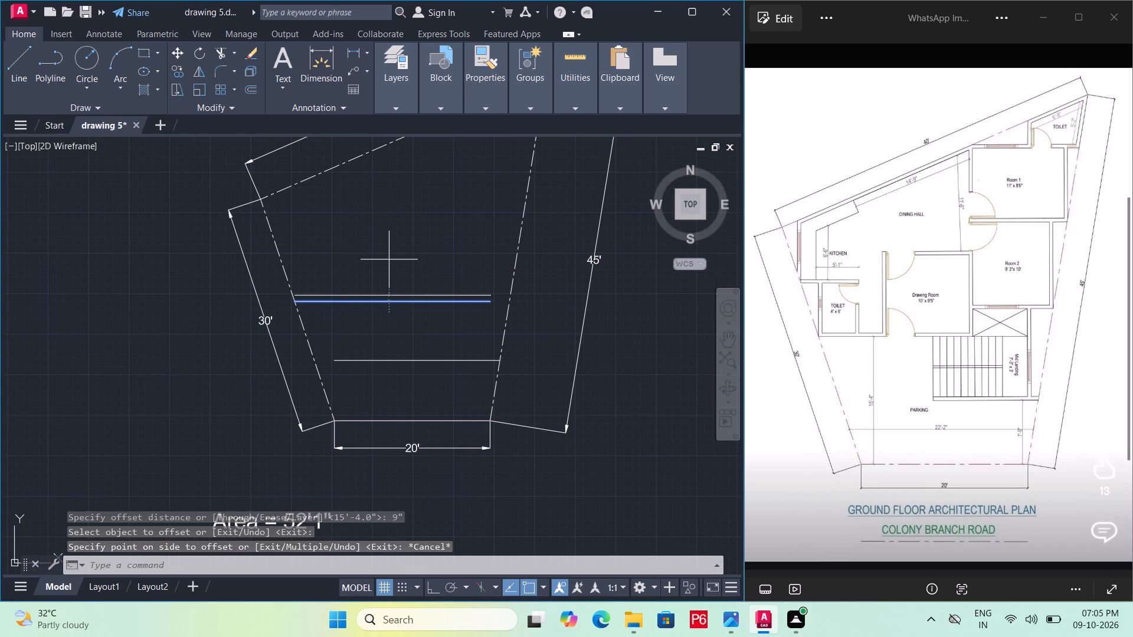
# Offset the horizontal line at 15'4" upward by 6" to form the wall thickness.
pyautogui.press('o')
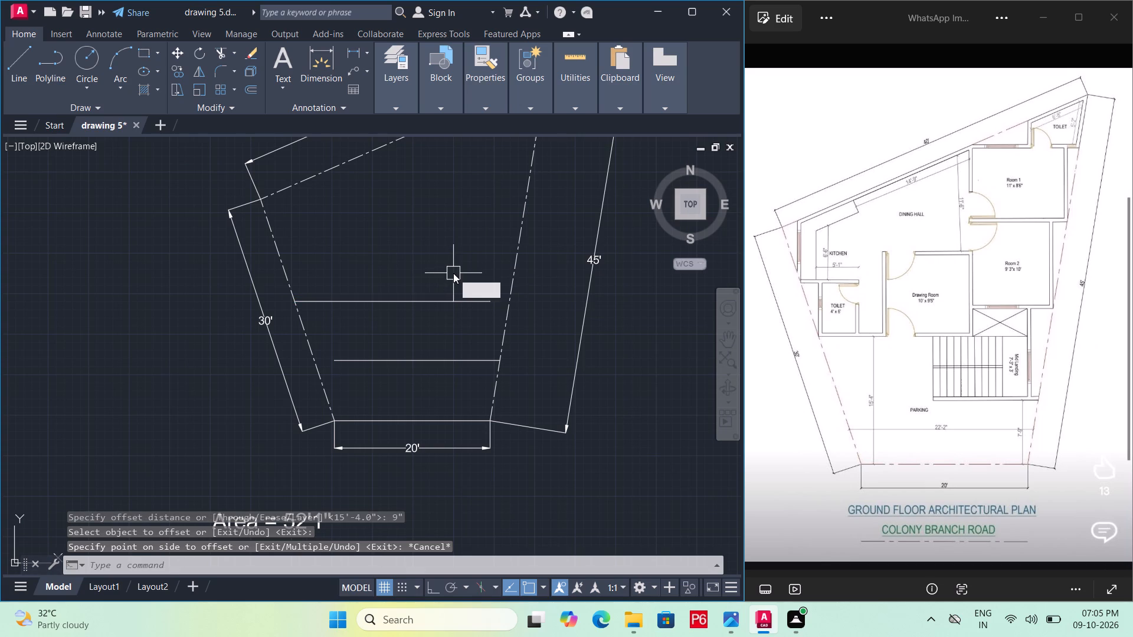
pyautogui.press('Return')
pyautogui.press('6')
pyautogui.hotkey('shift', '"')
pyautogui.press('Return')
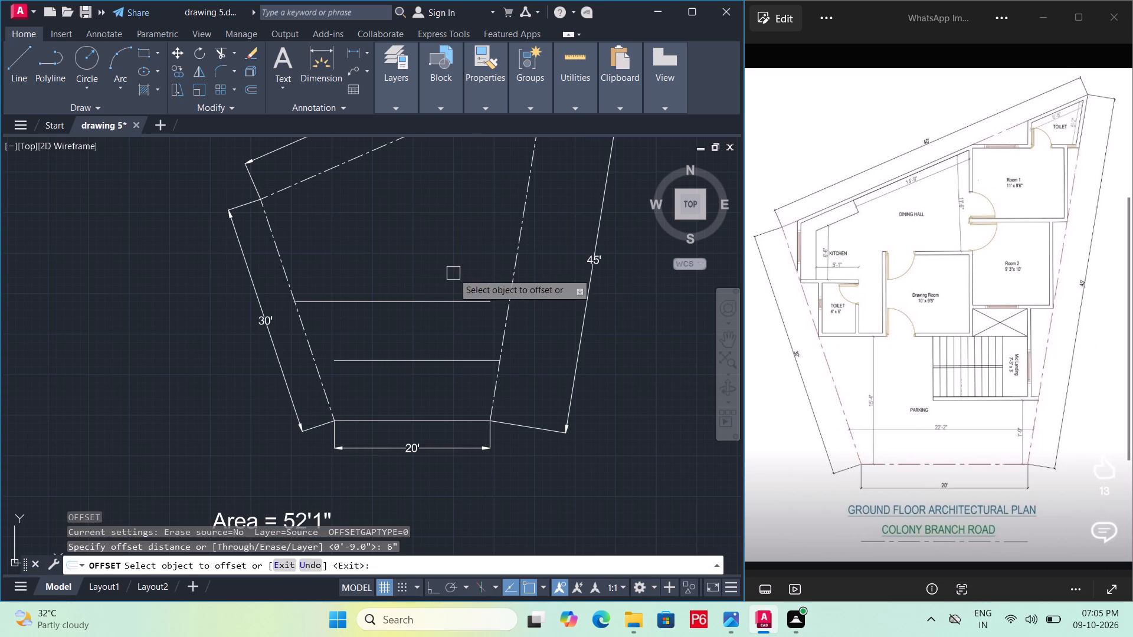
pyautogui.click(441, 304)
pyautogui.click(454, 266)
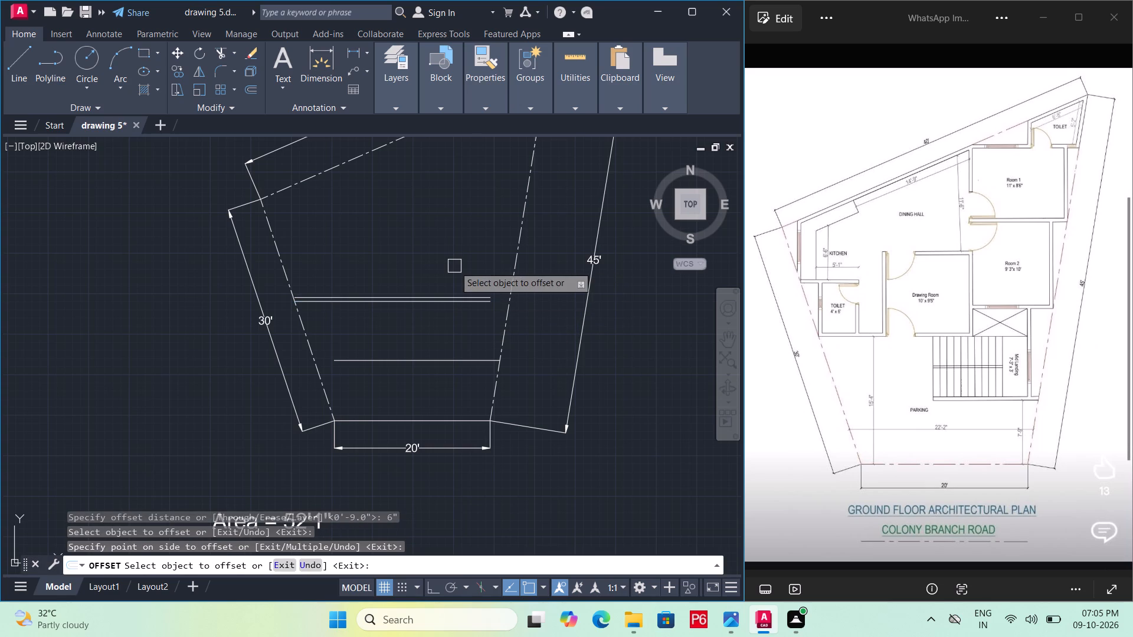
pyautogui.press('Escape')
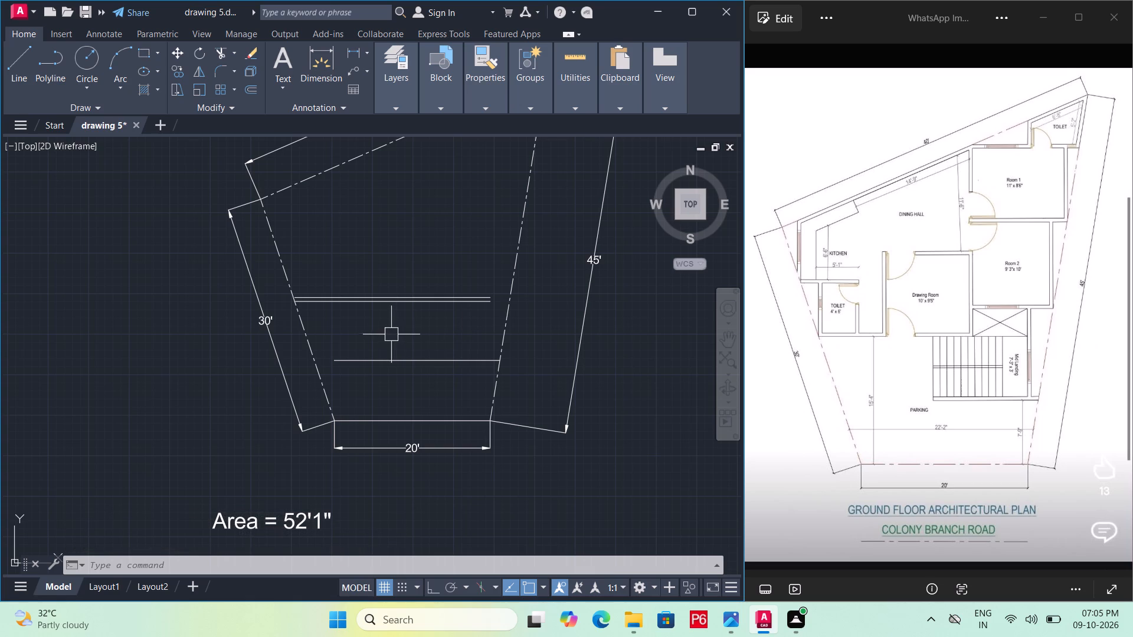
# Draw a 6' vertical line upward from the lower wall line's left end on the plot's 30' slanted side, with Ortho on.
pyautogui.scroll(3, 307, 291)
pyautogui.press('l')
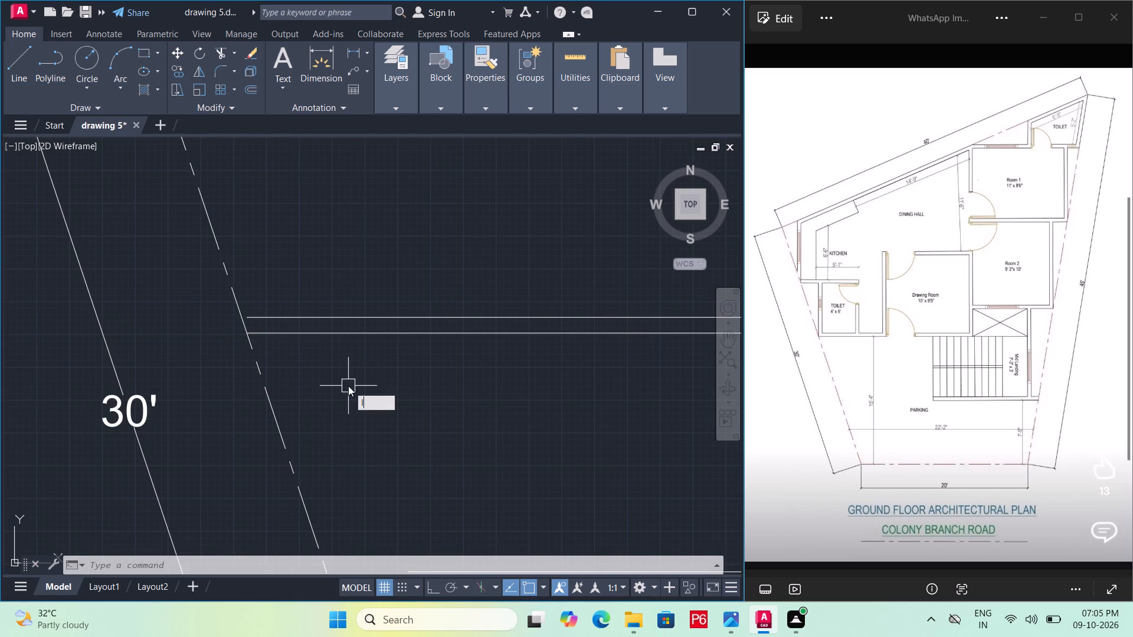
pyautogui.press('space')
pyautogui.click(250, 331)
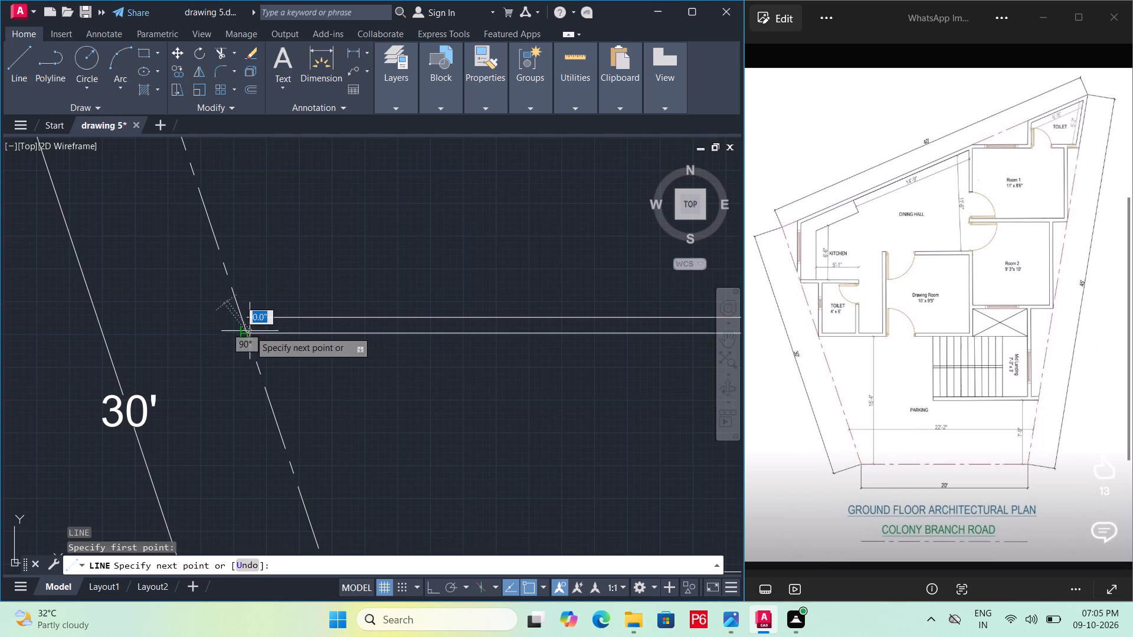
pyautogui.moveTo(253, 202); pyautogui.dragTo(250, 280, button='middle')
pyautogui.press('F8')
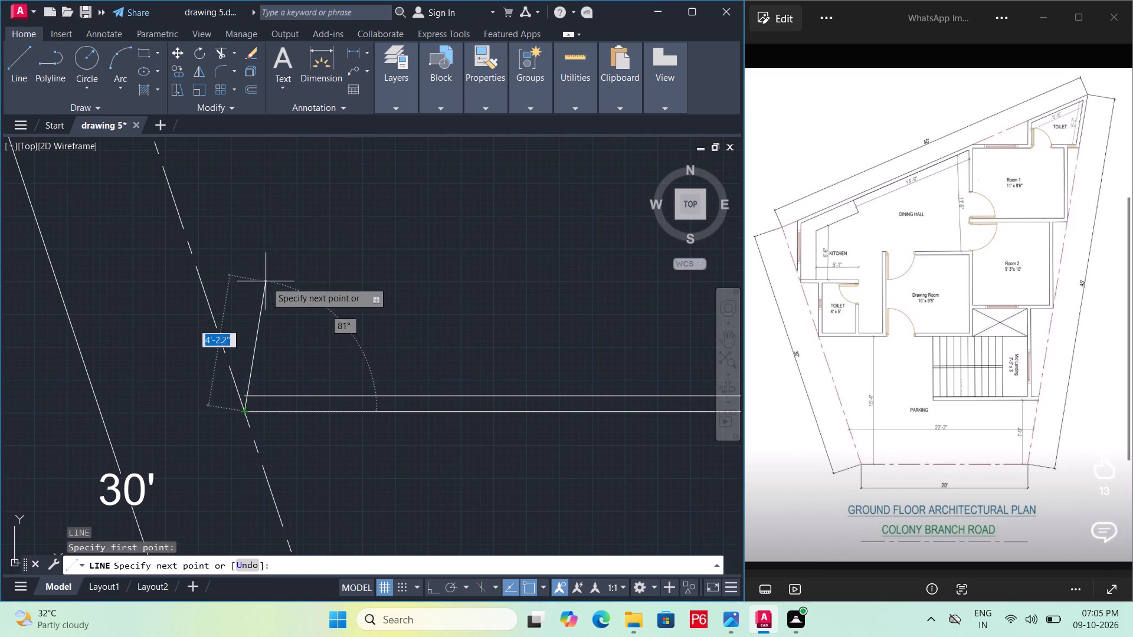
pyautogui.scroll(-1, 263, 240)
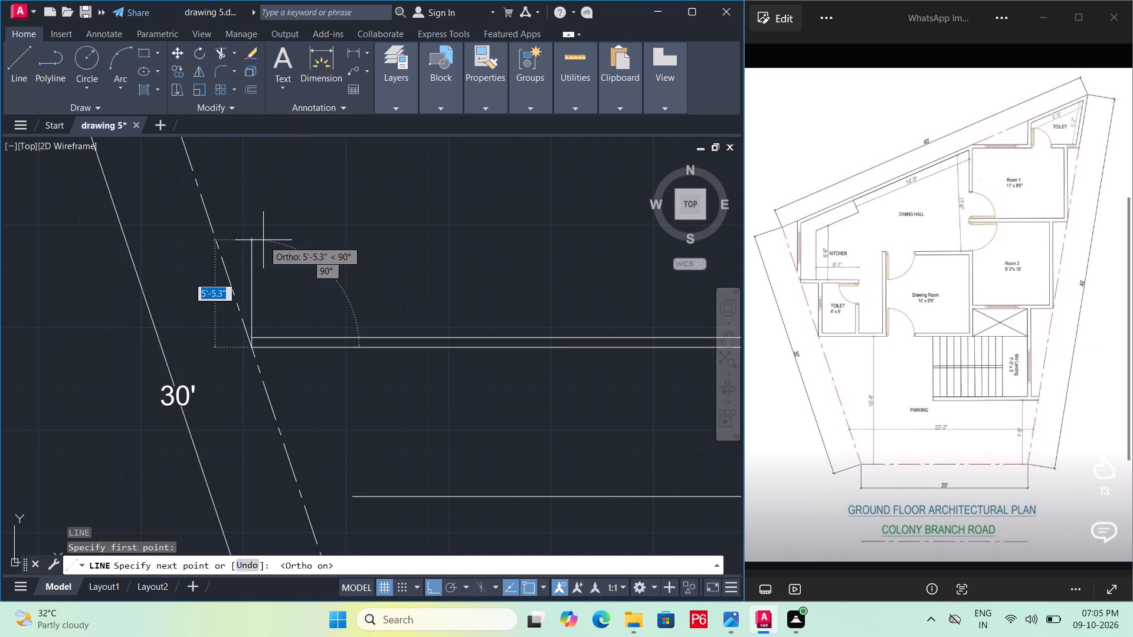
pyautogui.write("6'")
pyautogui.press('Return')
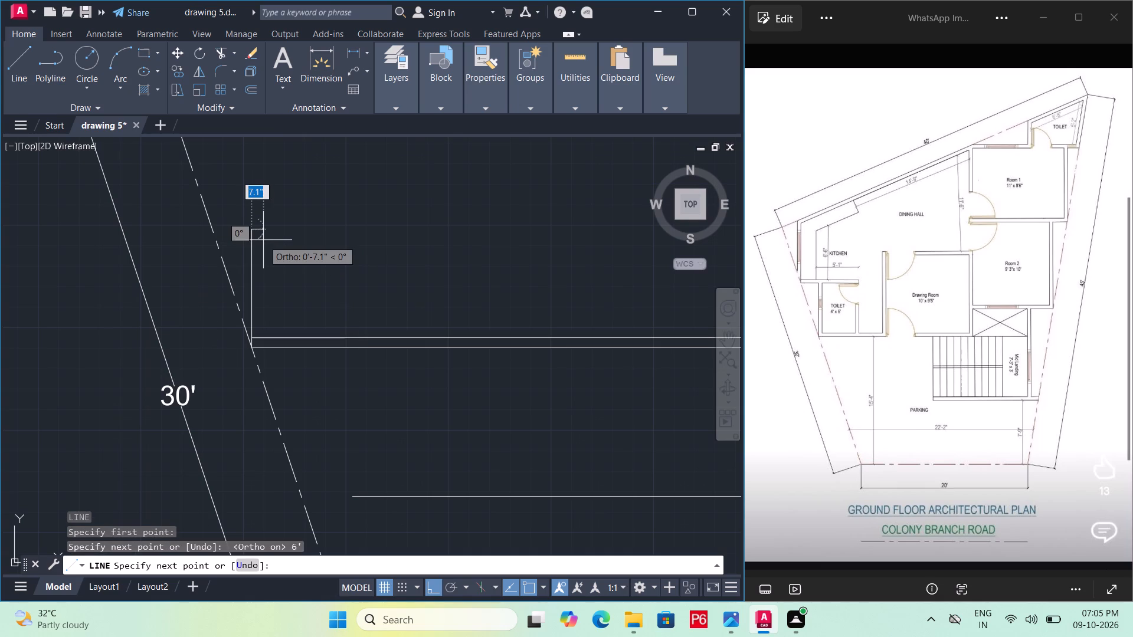
pyautogui.scroll(-1, 391, 156)
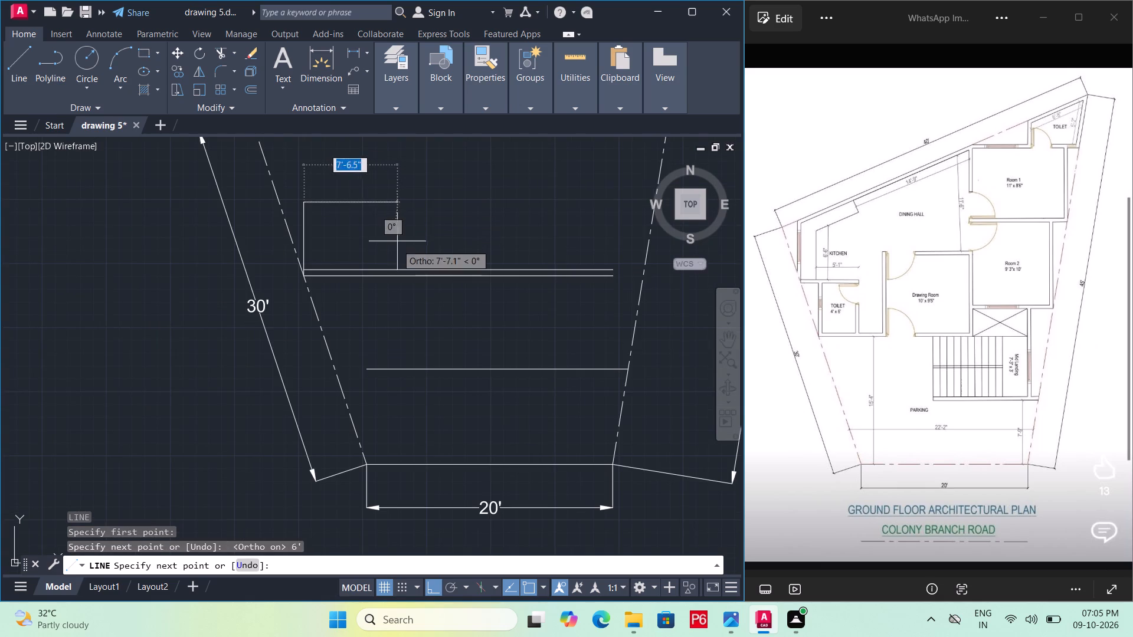
pyautogui.moveTo(392, 254); pyautogui.dragTo(384, 333, button='middle')
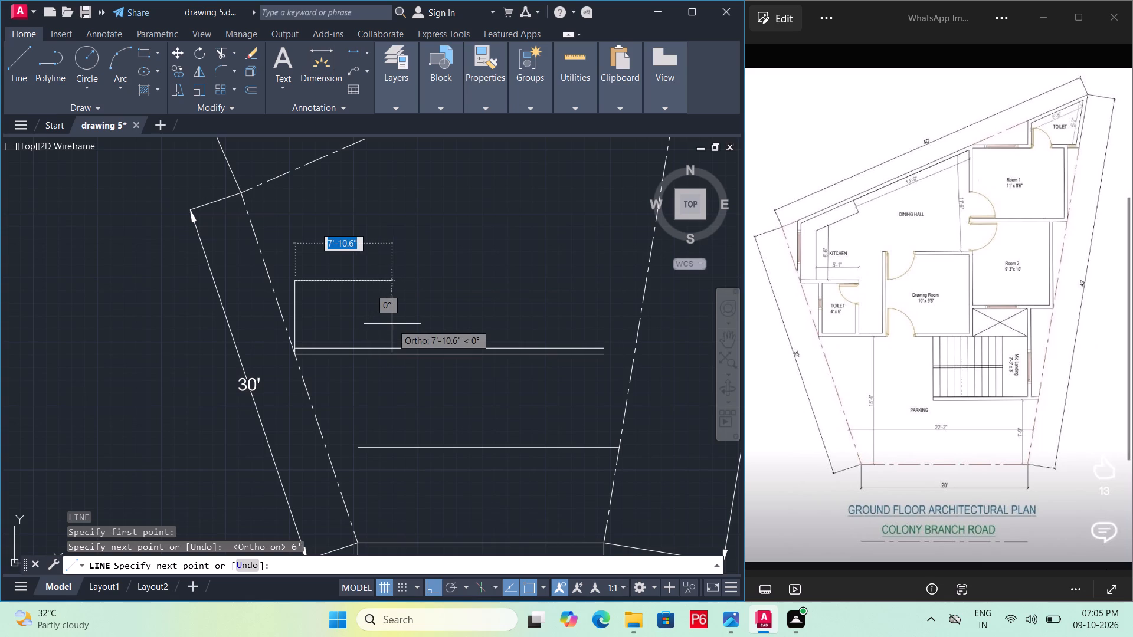
pyautogui.press('Escape')
# Offset the 6' vertical line 6" to the right to form the toilet's left wall.
pyautogui.write('o')
pyautogui.press('space')
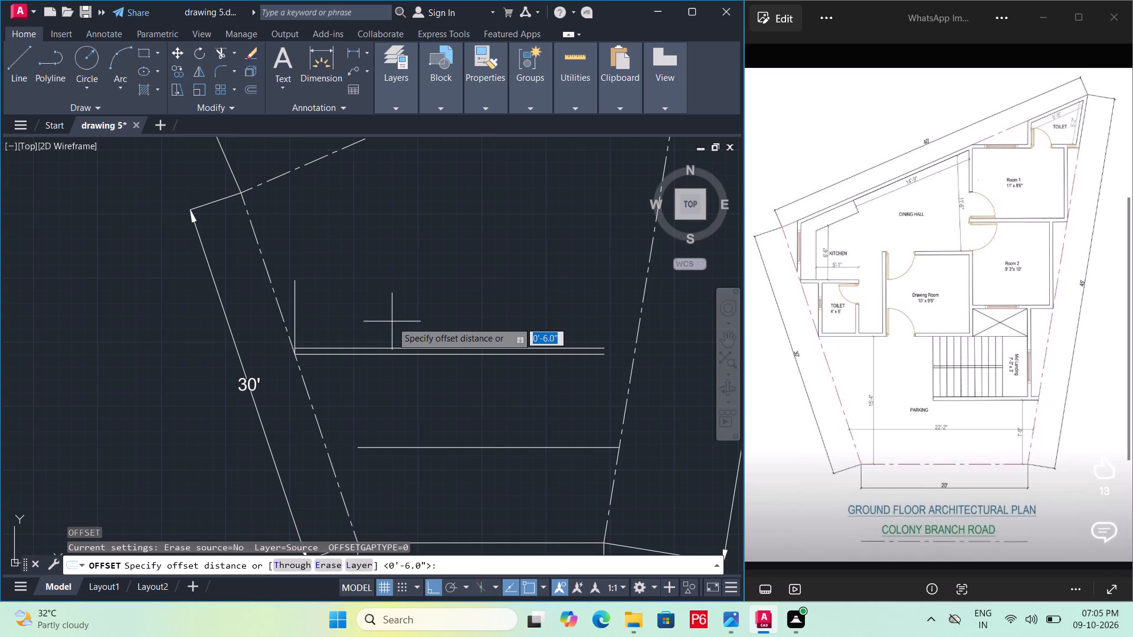
pyautogui.press('space')
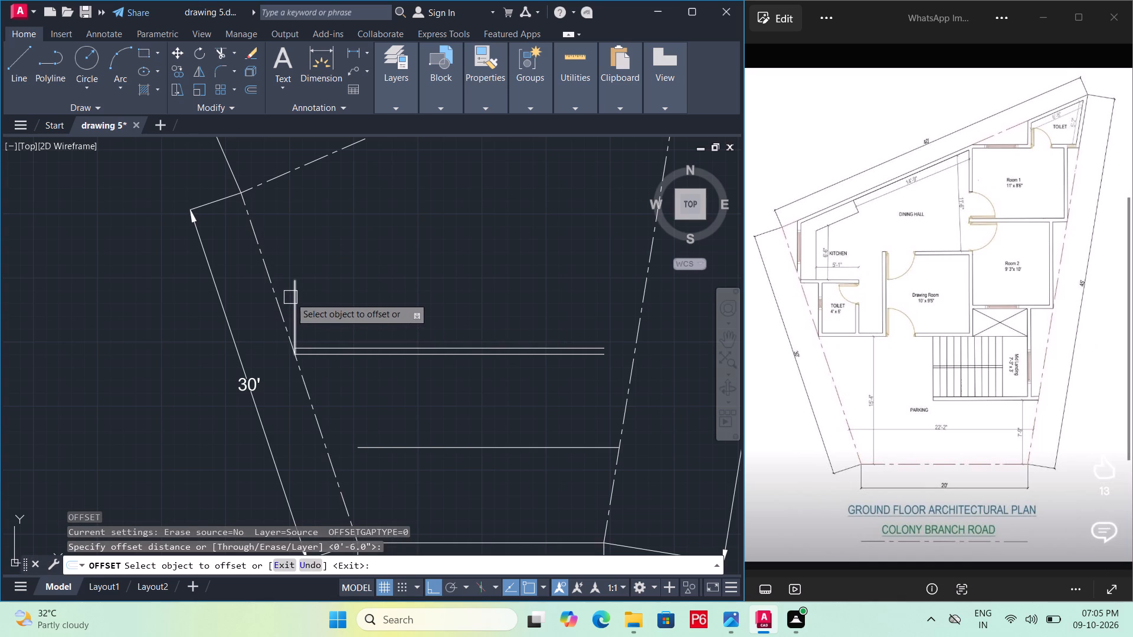
pyautogui.click(290, 297)
pyautogui.click(324, 302)
pyautogui.press('Escape')
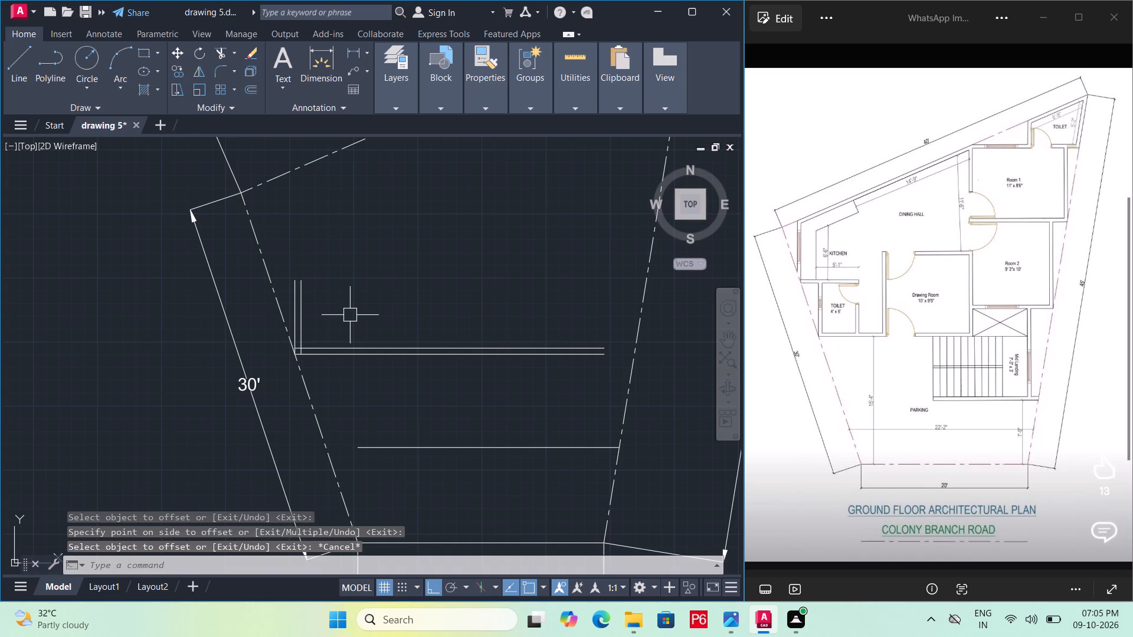
# Offset the inner line of the toilet's left wall 4' to the right for the toilet width.
pyautogui.scroll(-1, 350, 317)
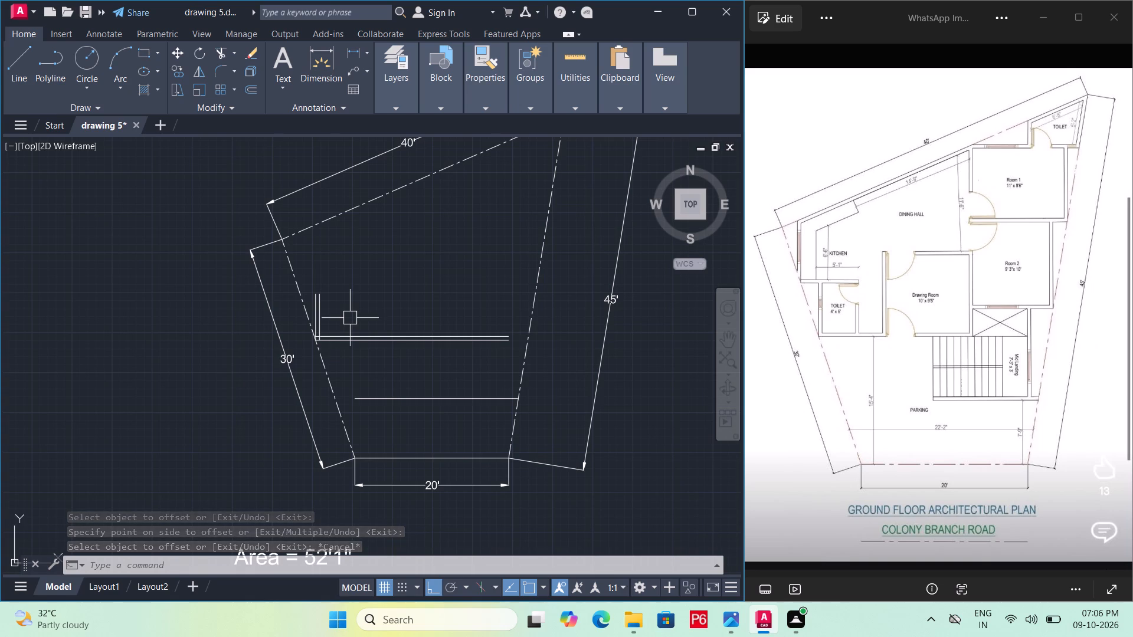
pyautogui.press('Escape')
pyautogui.scroll(1, 344, 313)
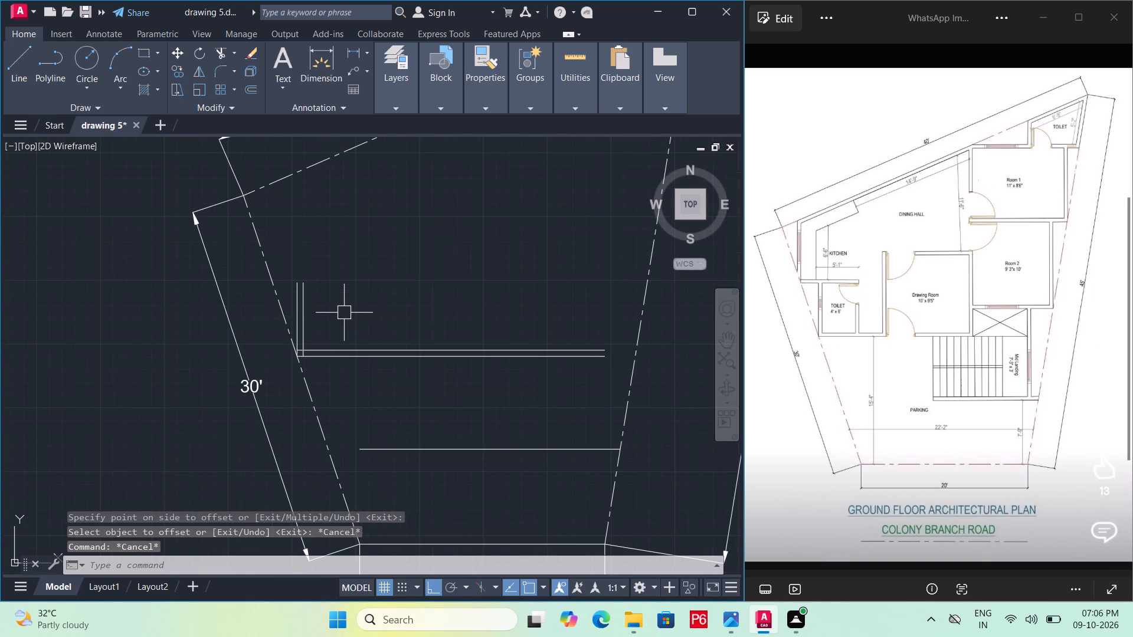
pyautogui.moveTo(344, 313); pyautogui.dragTo(295, 323, button='middle')
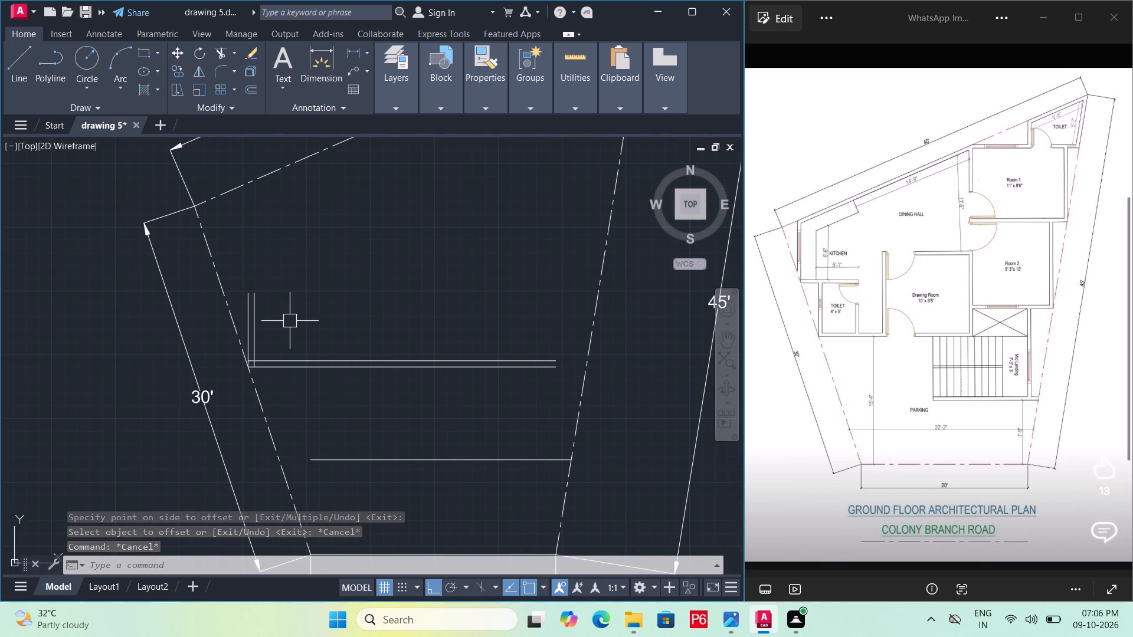
pyautogui.write('o')
pyautogui.press('space')
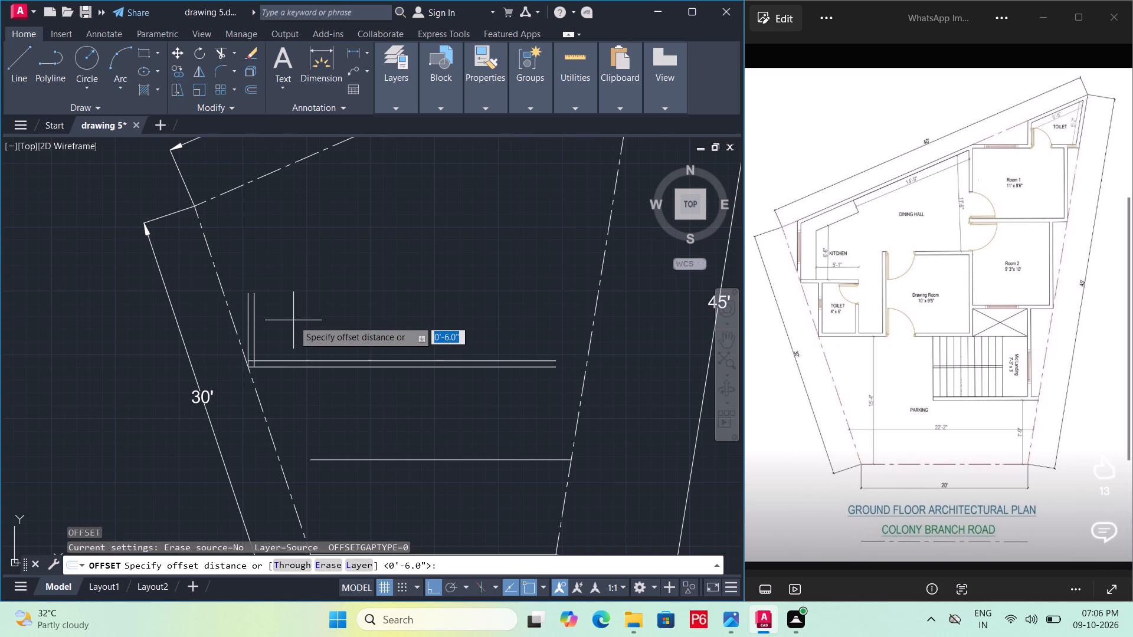
pyautogui.press('4')
pyautogui.press("'")
pyautogui.press('Return')
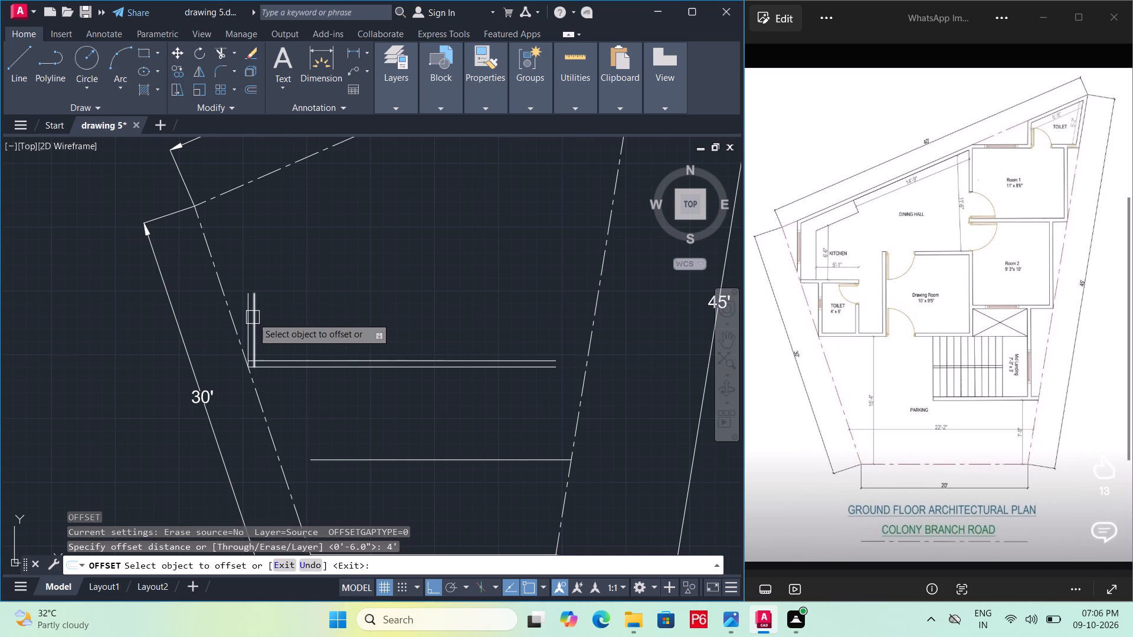
pyautogui.click(253, 317)
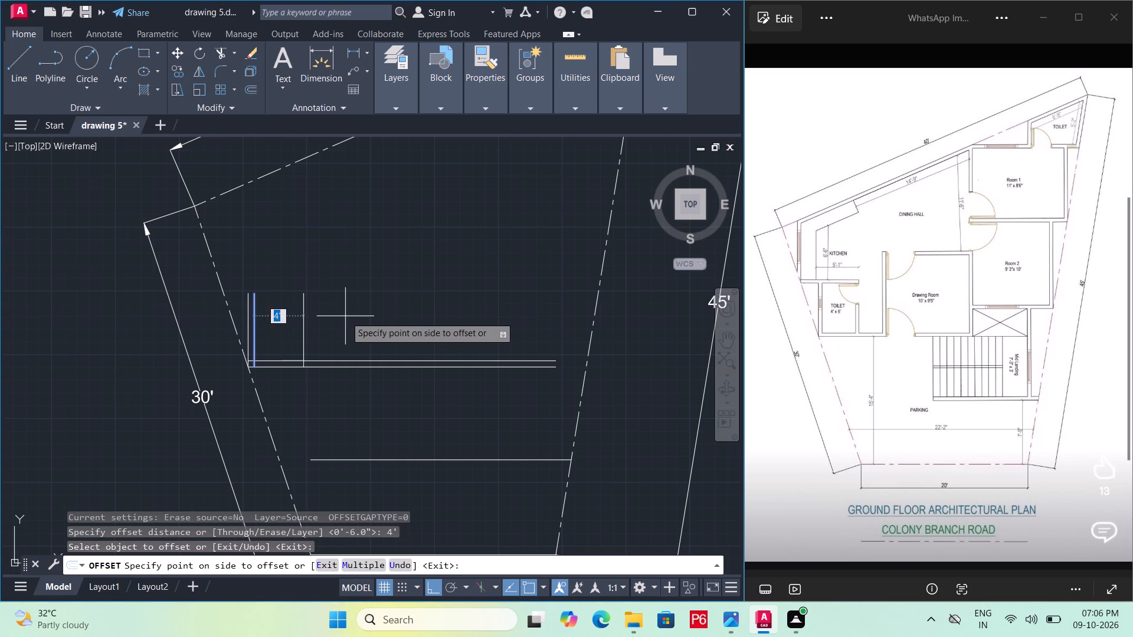
pyautogui.click(345, 316)
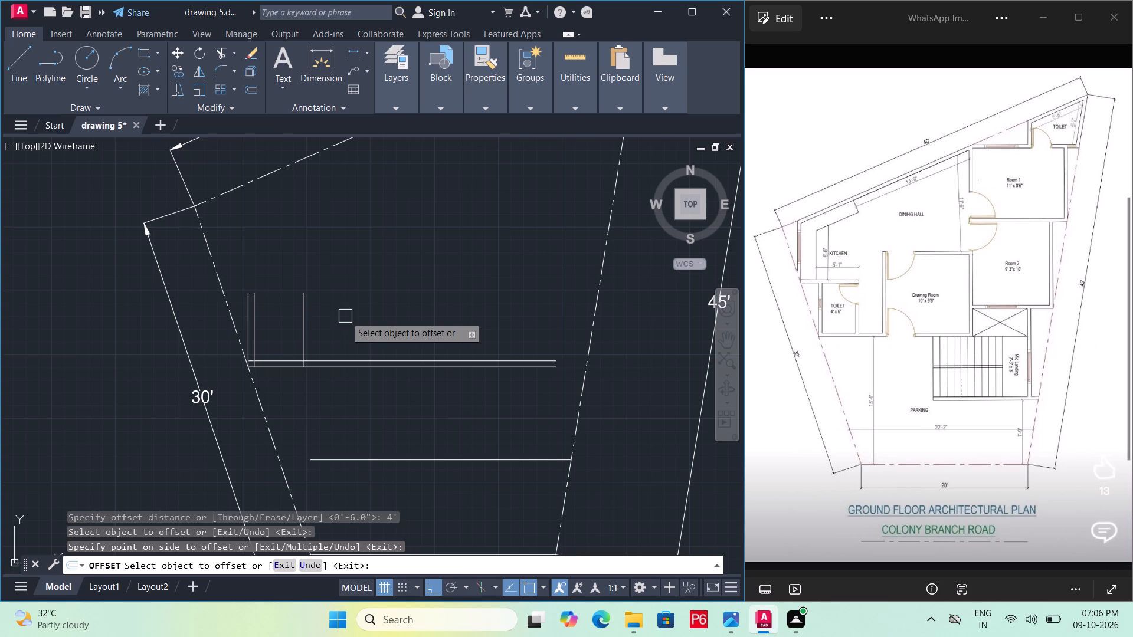
pyautogui.press('space')
# Offset the 4' offset line 6" to the right to form the toilet's right wall.
pyautogui.press('space')
pyautogui.press('6')
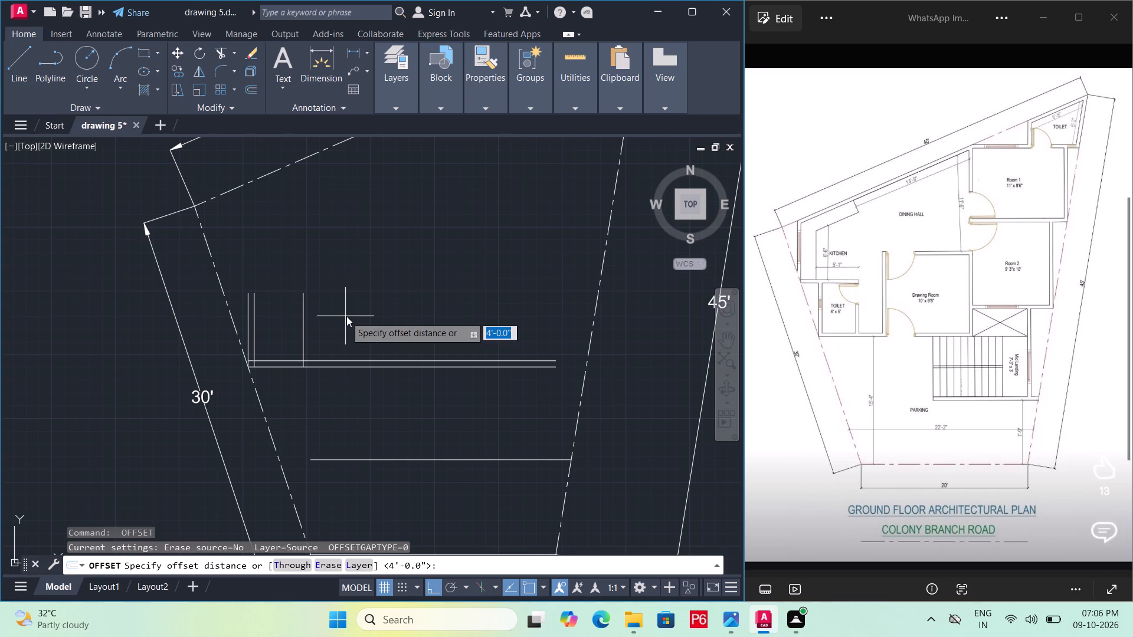
pyautogui.hotkey('shift', '"')
pyautogui.press('Return')
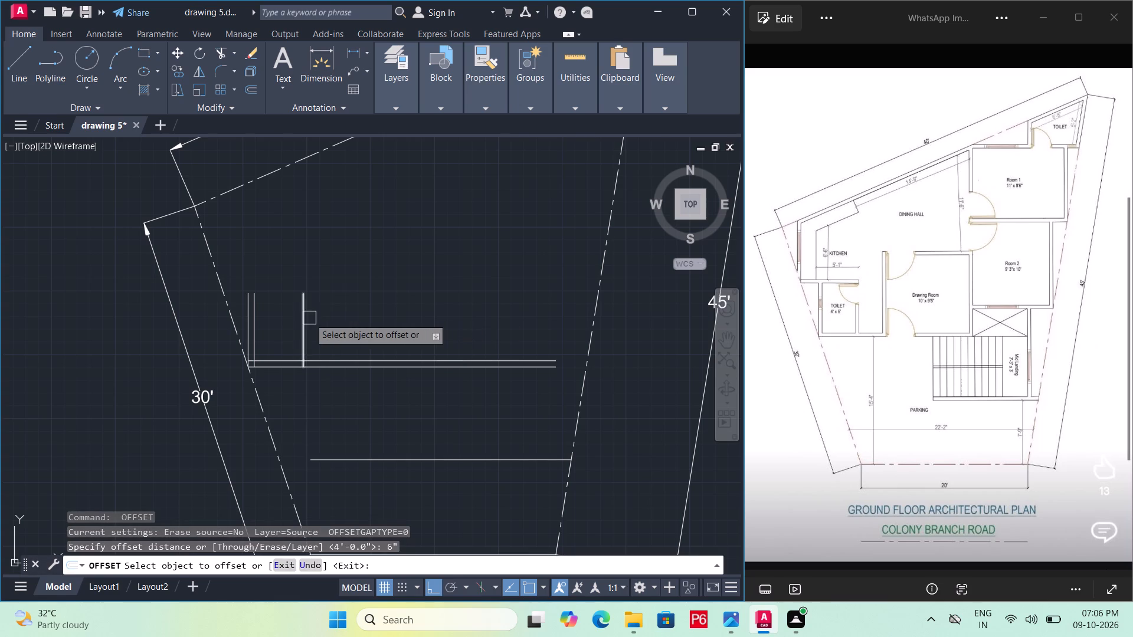
pyautogui.click(309, 318)
pyautogui.click(337, 317)
pyautogui.press('Escape')
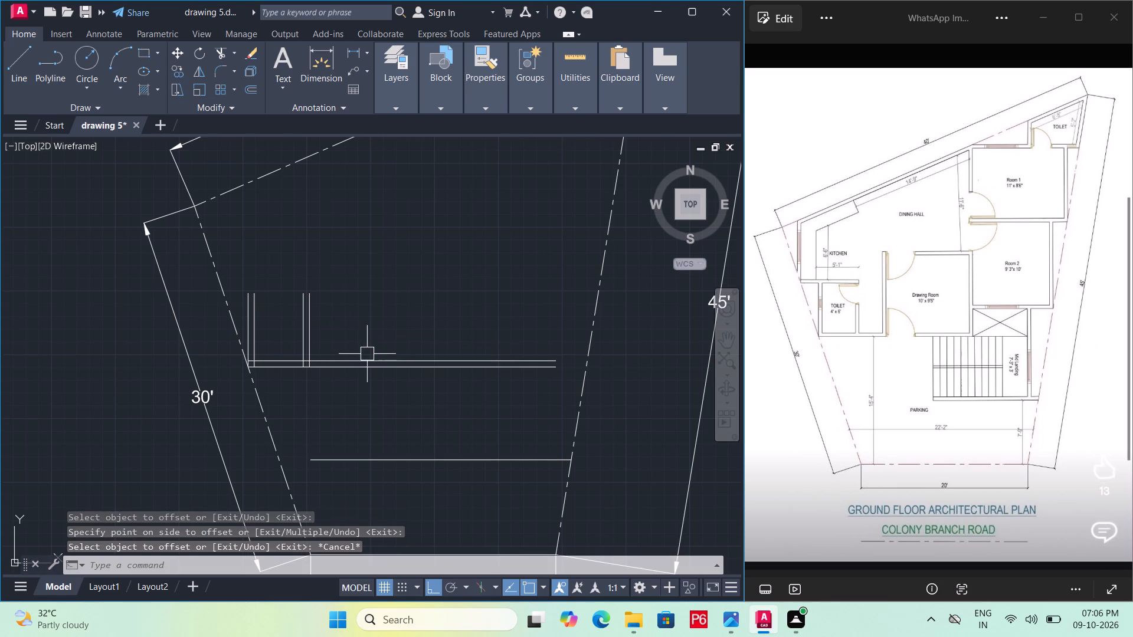
# Offset the upper line of the horizontal double wall 6' upward for the toilet's depth.
pyautogui.click(368, 359)
pyautogui.press('Escape')
pyautogui.write('o')
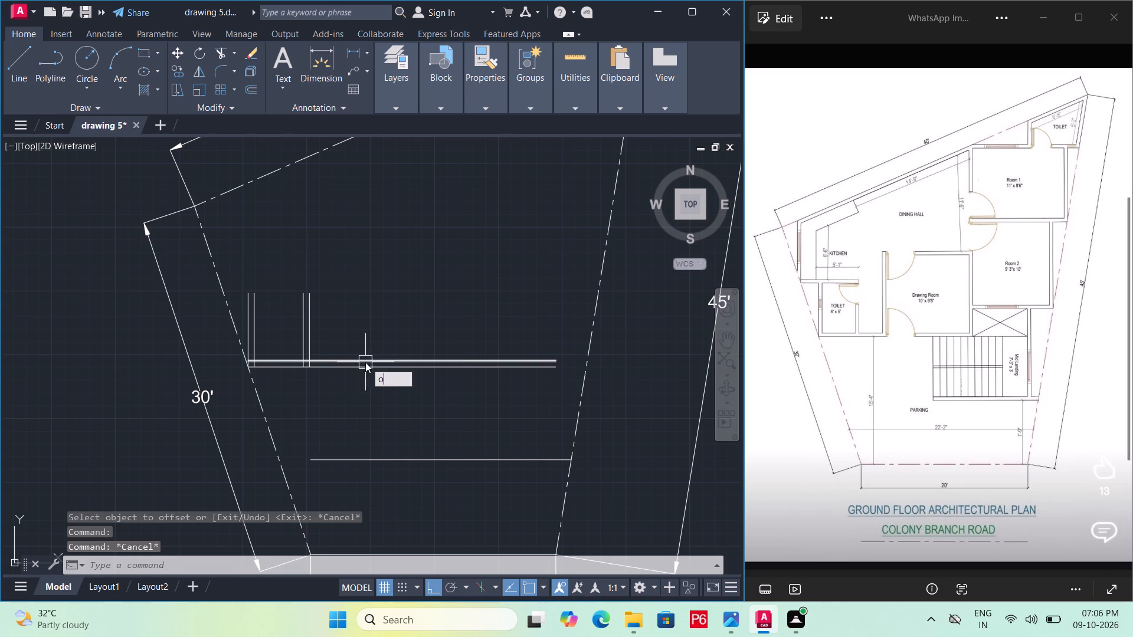
pyautogui.press('space')
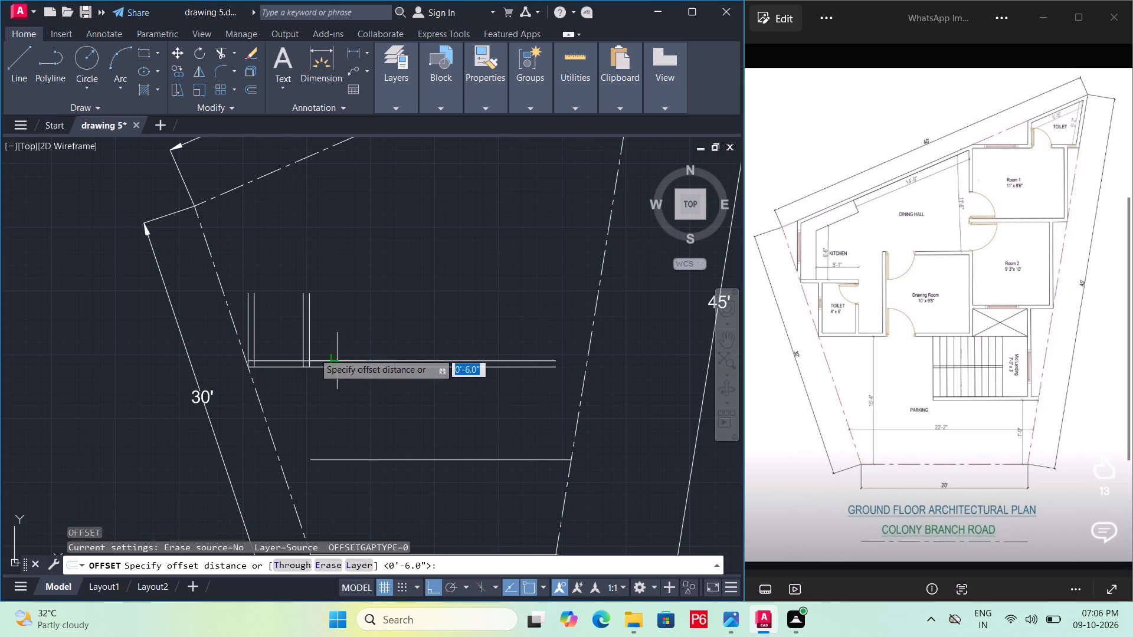
pyautogui.scroll(2, 243, 326)
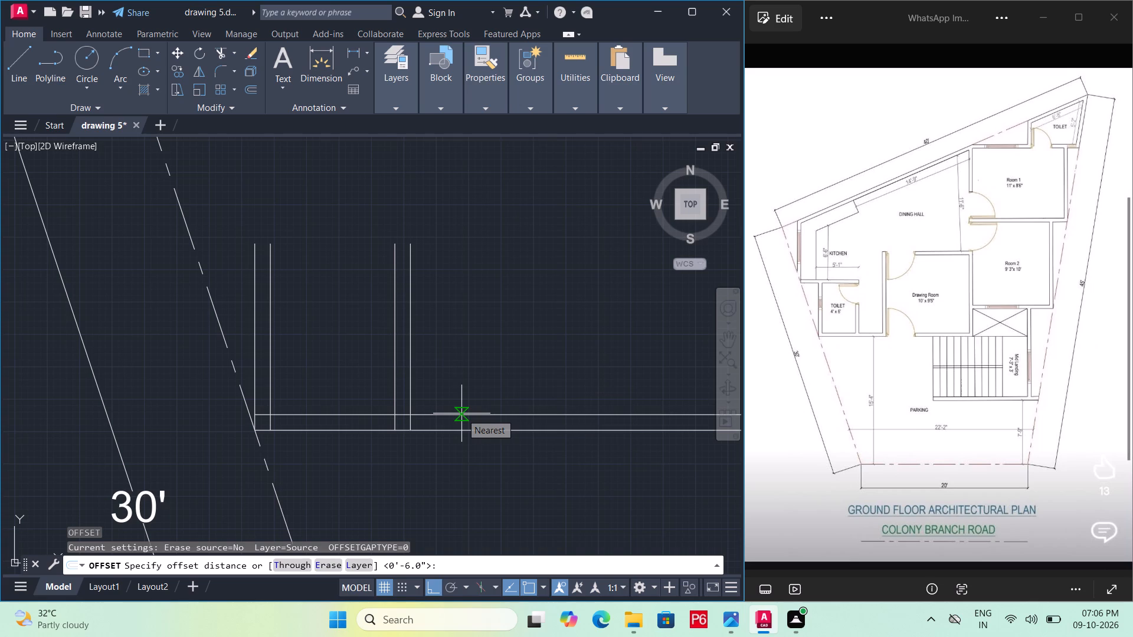
pyautogui.press('6')
pyautogui.press("'")
pyautogui.press('Return')
pyautogui.click(466, 416)
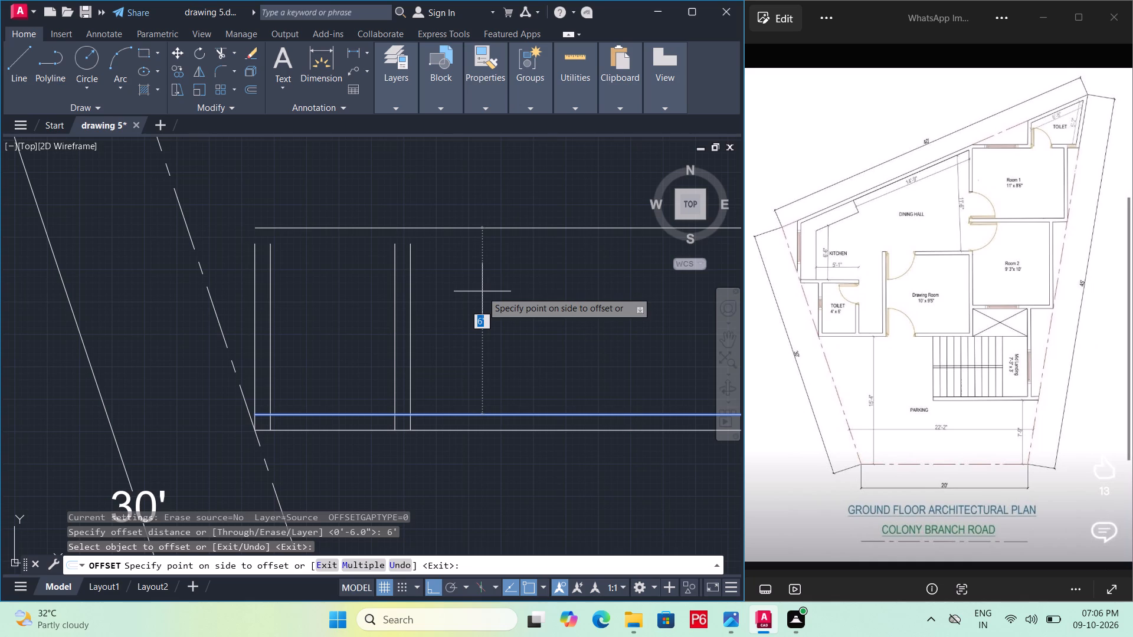
pyautogui.click(482, 291)
pyautogui.press('Escape')
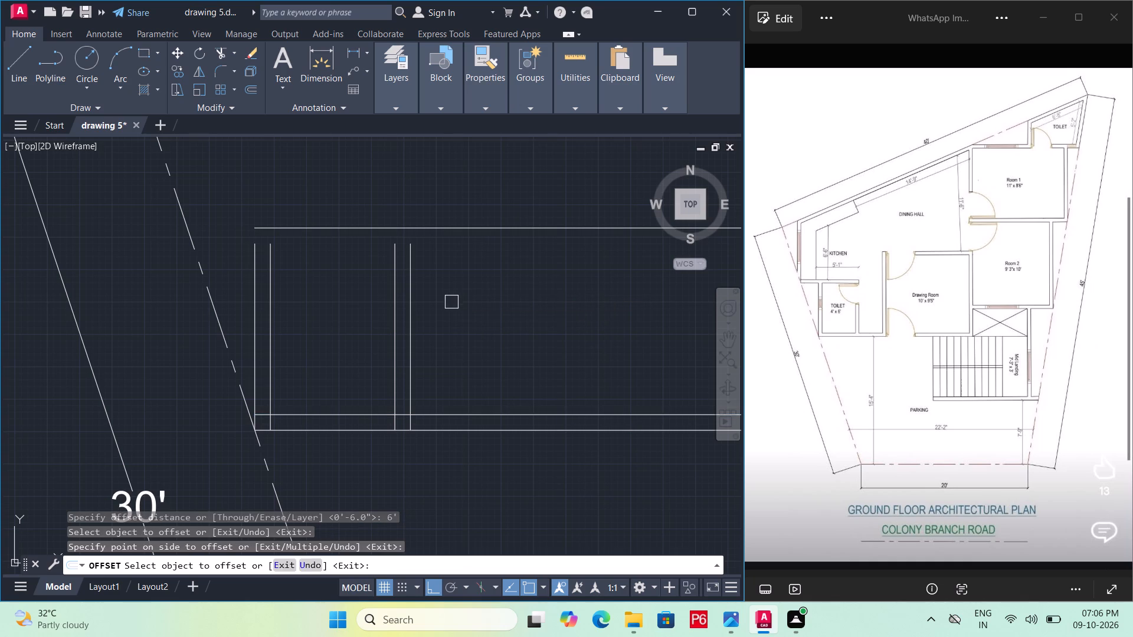
# Extend the four vertical lines of the toilet's side walls up to the horizontal line marking its 6' depth.
pyautogui.write('ex')
pyautogui.press('space')
pyautogui.press('space')
pyautogui.click(463, 302)
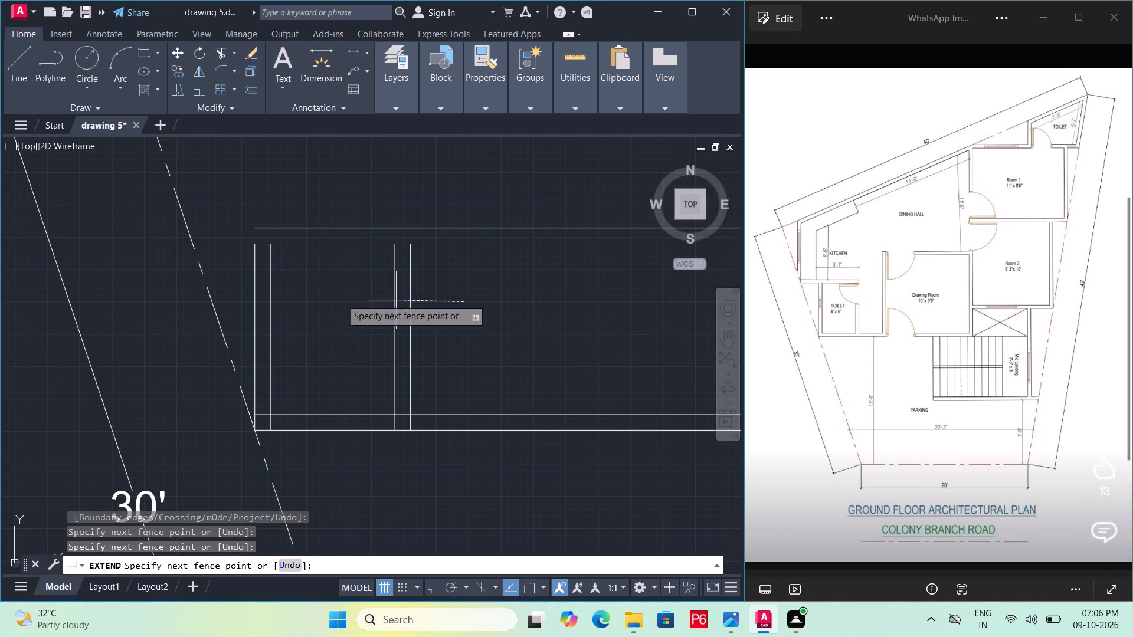
pyautogui.click(234, 295)
pyautogui.press('Escape')
pyautogui.moveTo(353, 308); pyautogui.dragTo(343, 347, button='middle')
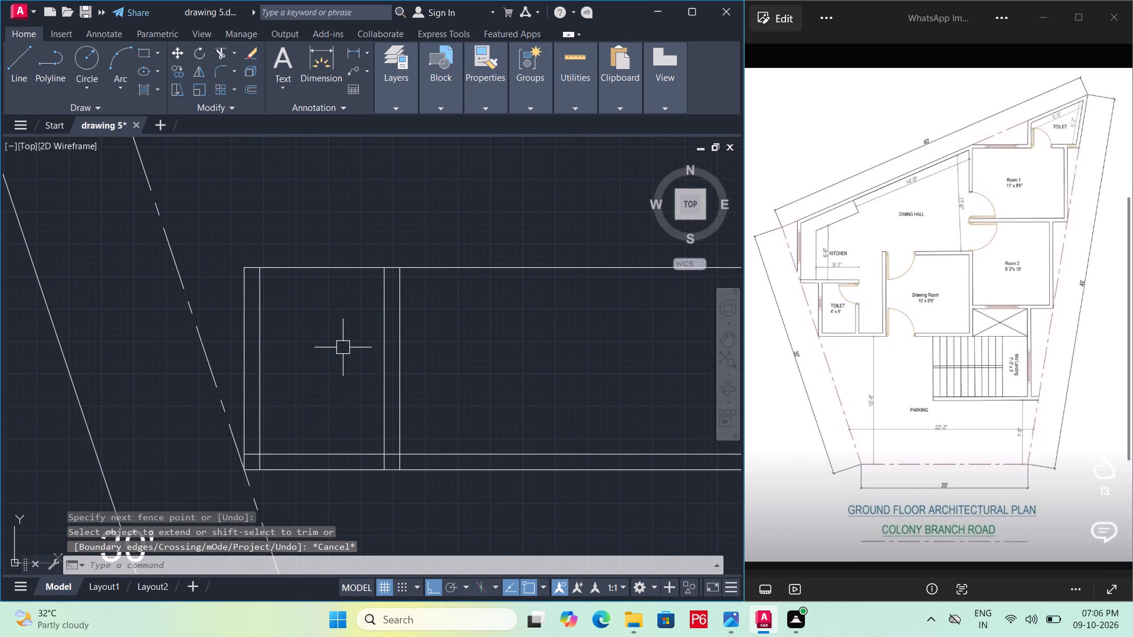
# Offset the toilet's upper horizontal line 6" upward to form its top wall.
pyautogui.moveTo(439, 361); pyautogui.dragTo(371, 326, button='middle')
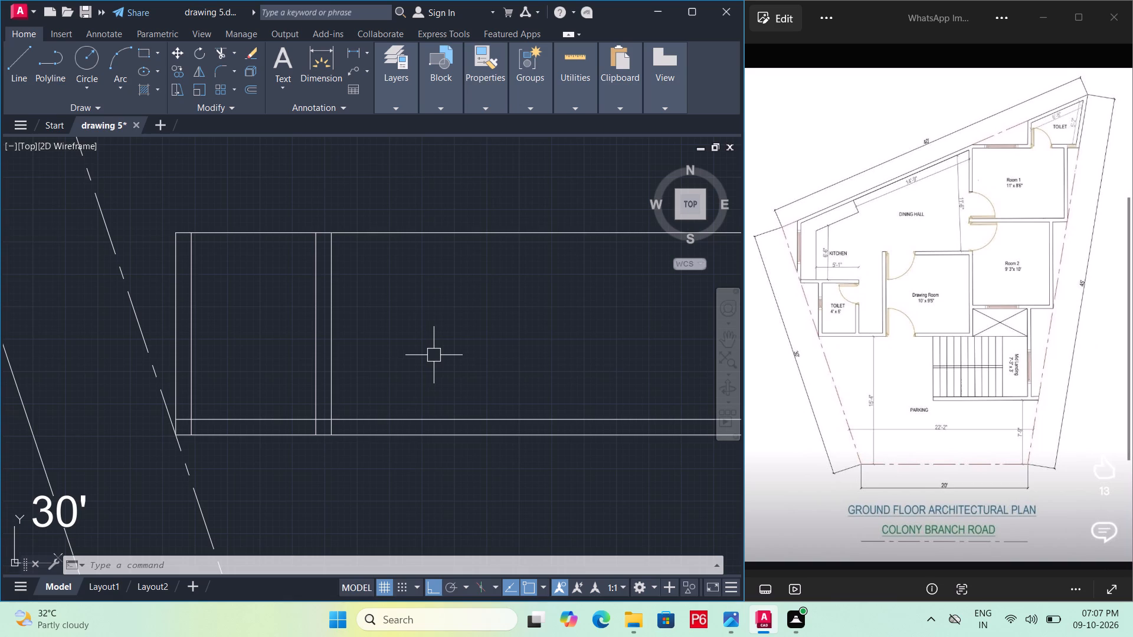
pyautogui.scroll(-1, 437, 373)
pyautogui.moveTo(433, 377); pyautogui.dragTo(352, 495, button='middle')
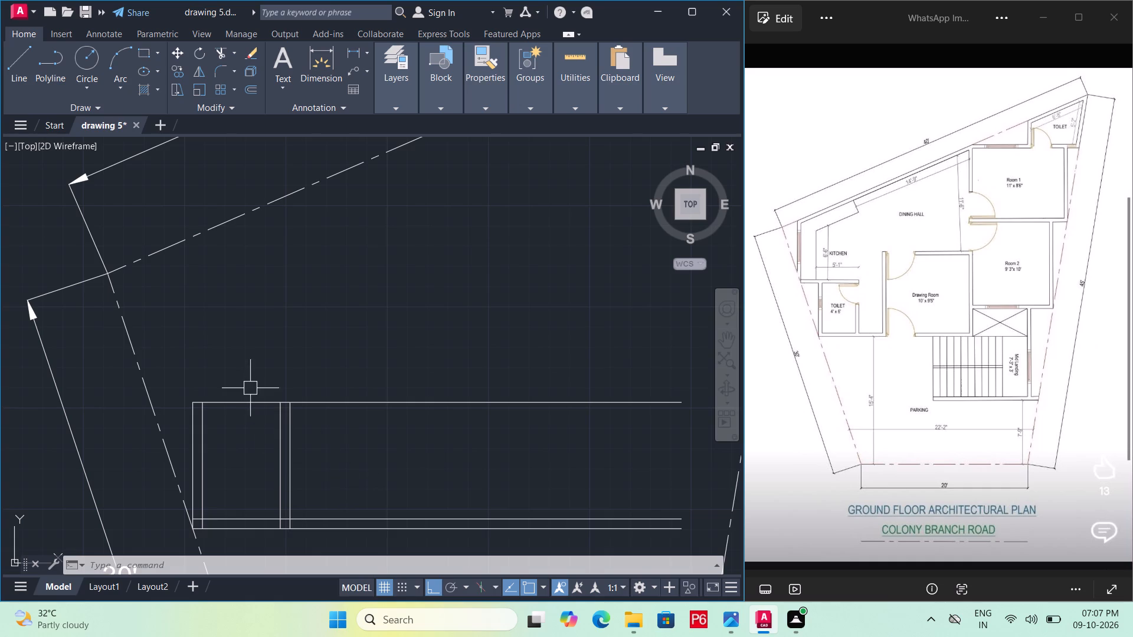
pyautogui.press('o')
pyautogui.press('space')
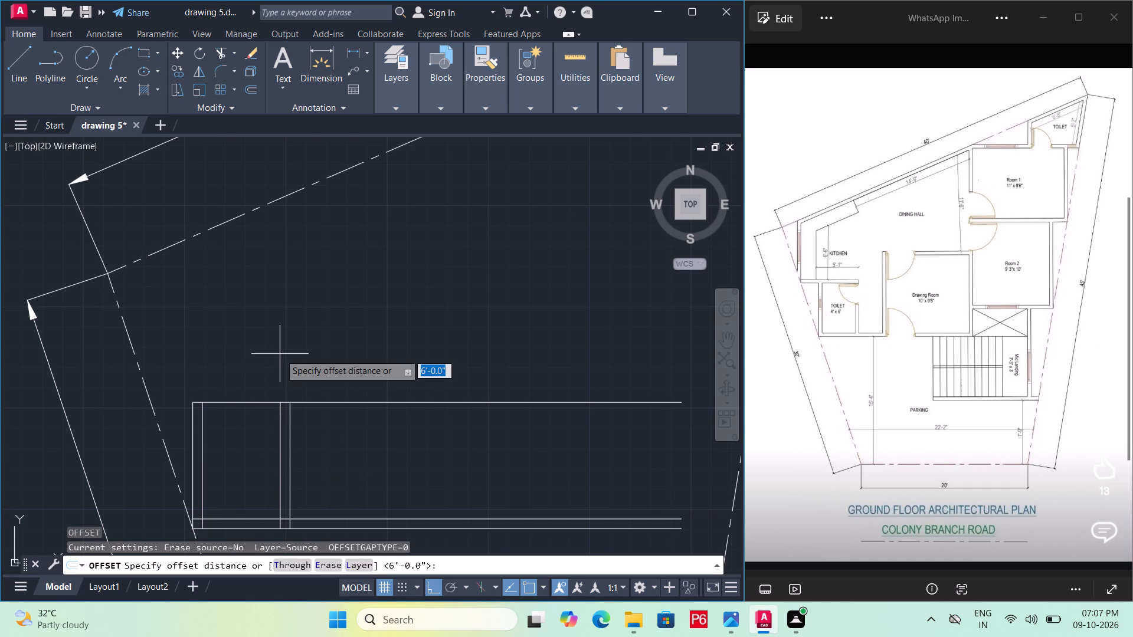
pyautogui.press('6')
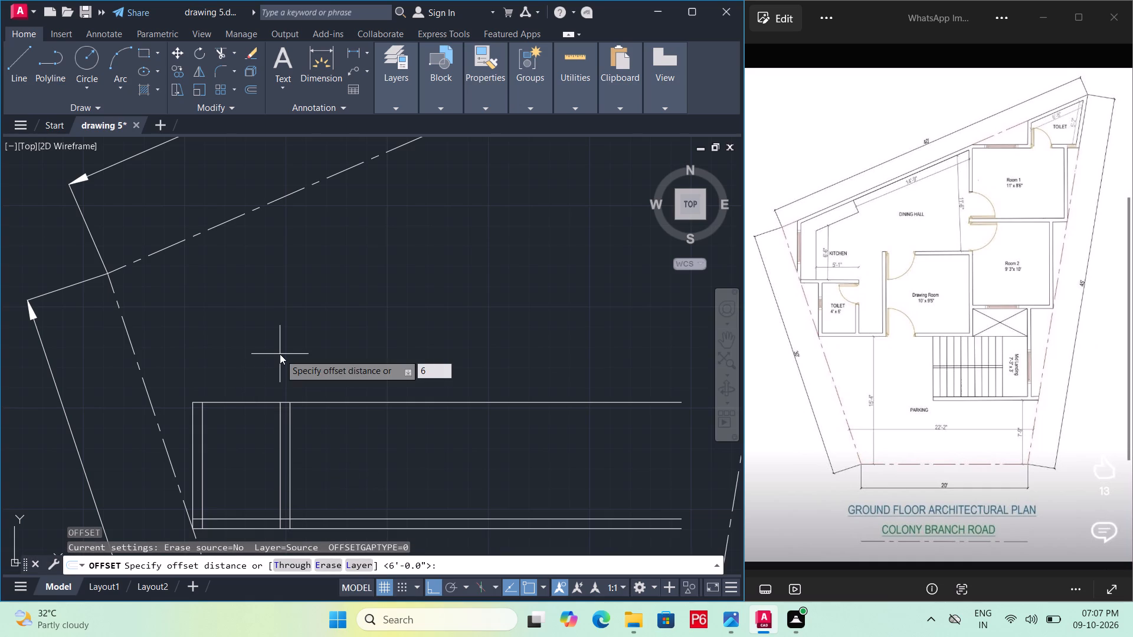
pyautogui.hotkey('shift', '"')
pyautogui.press('Return')
pyautogui.click(313, 406)
pyautogui.click(322, 358)
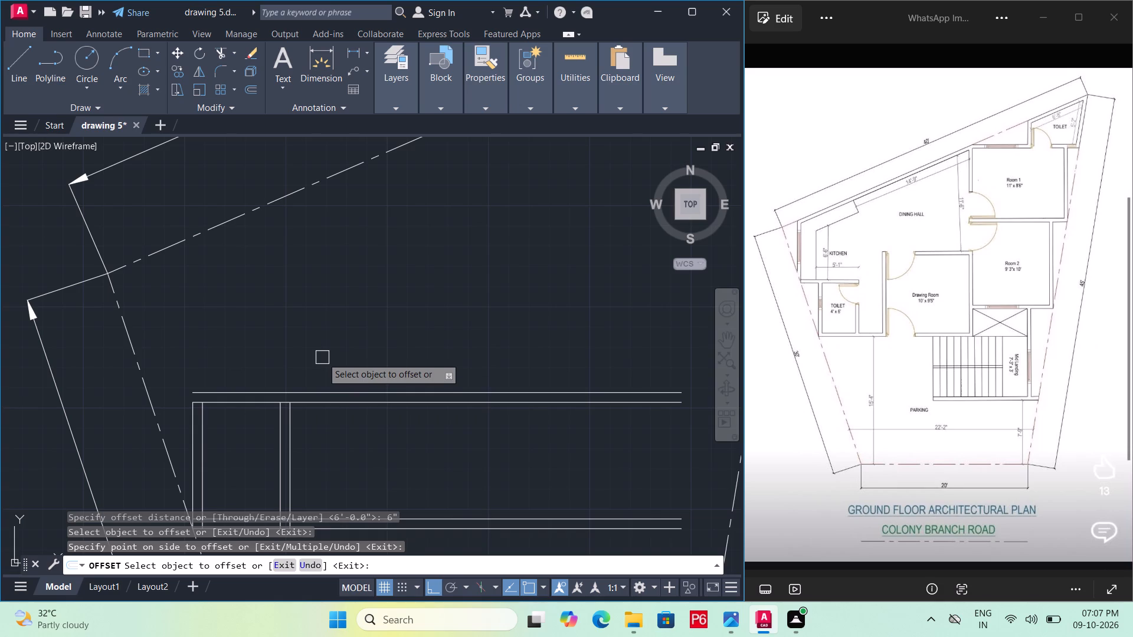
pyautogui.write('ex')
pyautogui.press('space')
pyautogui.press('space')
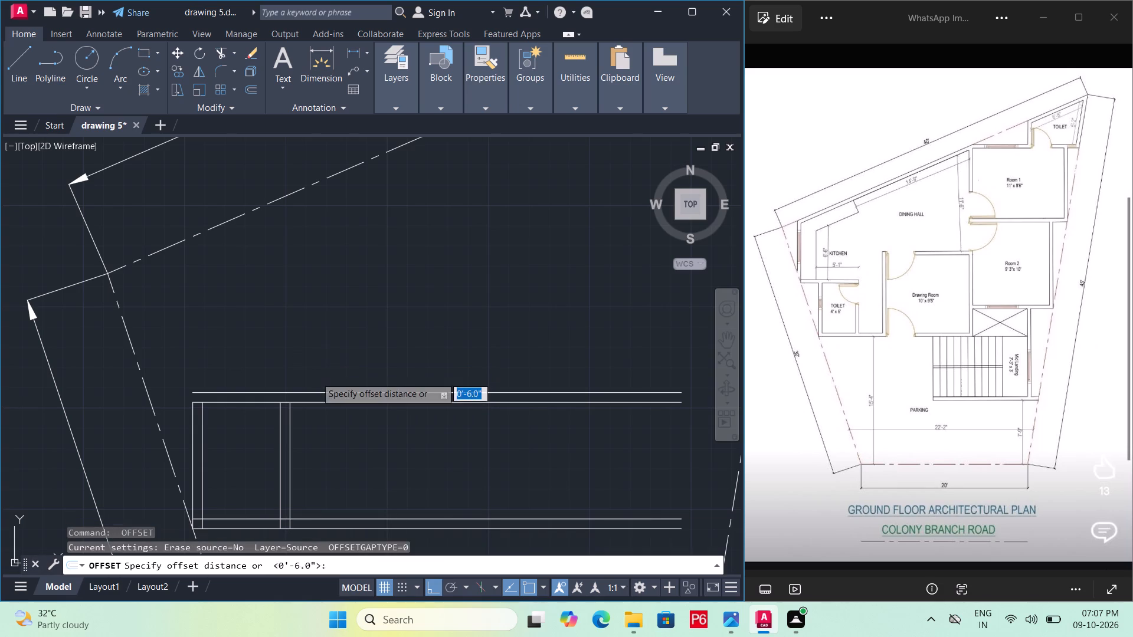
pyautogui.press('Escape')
# Extend both lines of the toilet's top wall leftward to the slanted 30' plot boundary.
pyautogui.write('ex')
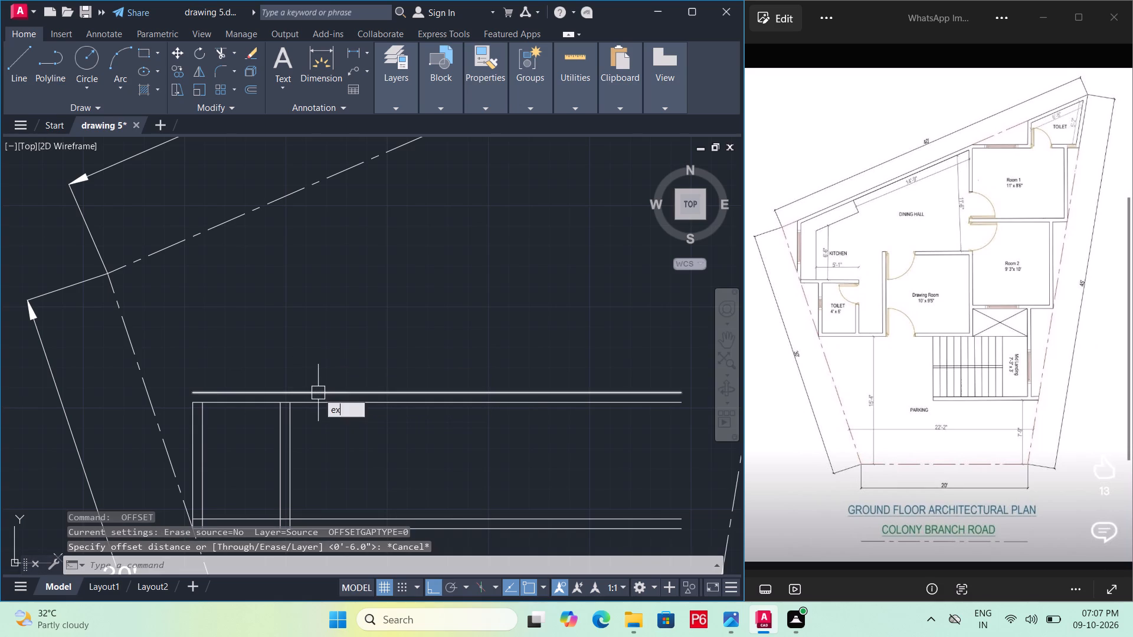
pyautogui.press('space')
pyautogui.doubleClick(318, 393)
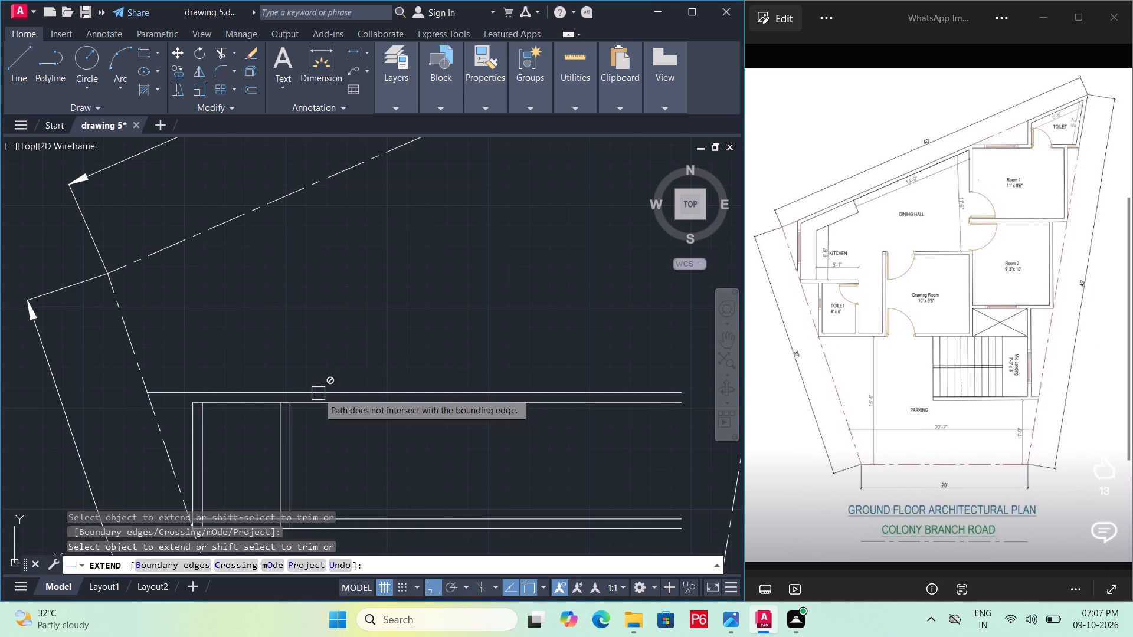
pyautogui.click(224, 401)
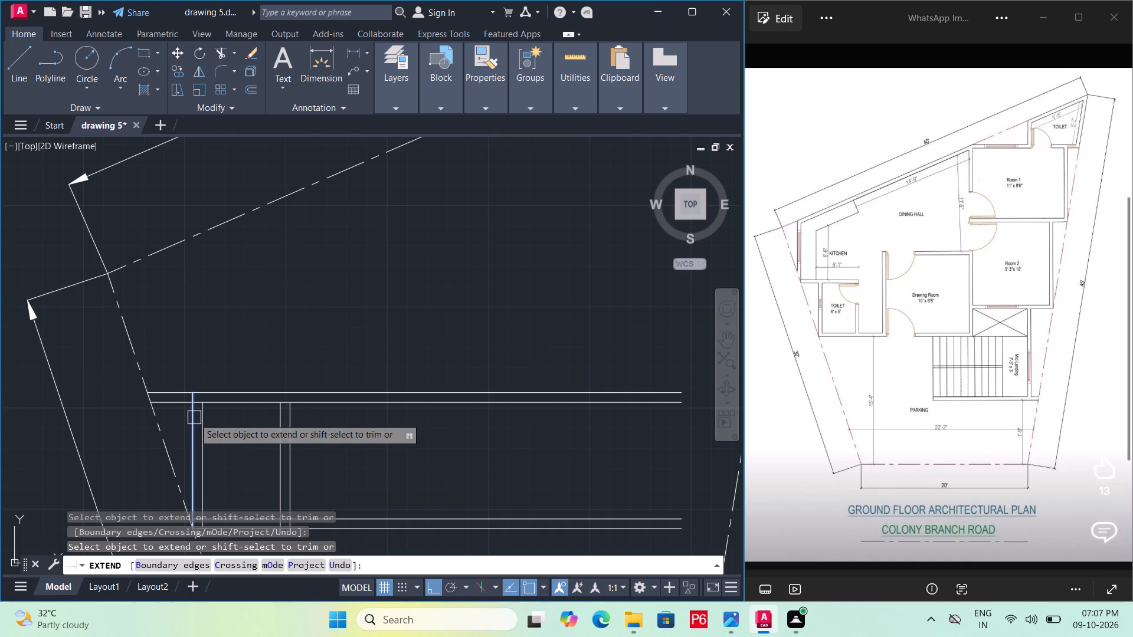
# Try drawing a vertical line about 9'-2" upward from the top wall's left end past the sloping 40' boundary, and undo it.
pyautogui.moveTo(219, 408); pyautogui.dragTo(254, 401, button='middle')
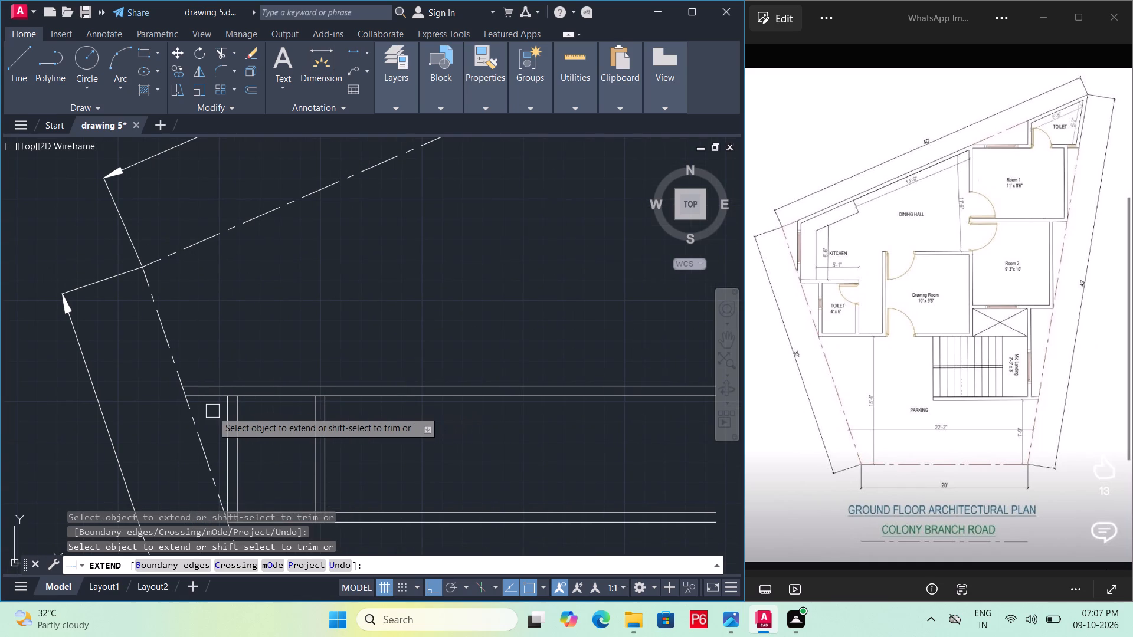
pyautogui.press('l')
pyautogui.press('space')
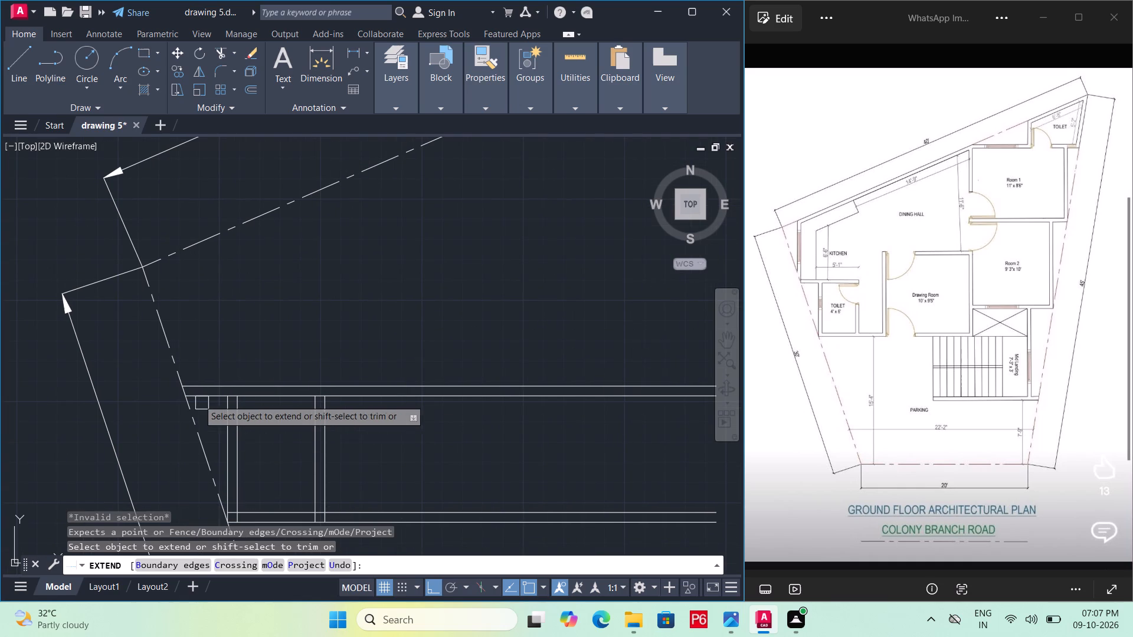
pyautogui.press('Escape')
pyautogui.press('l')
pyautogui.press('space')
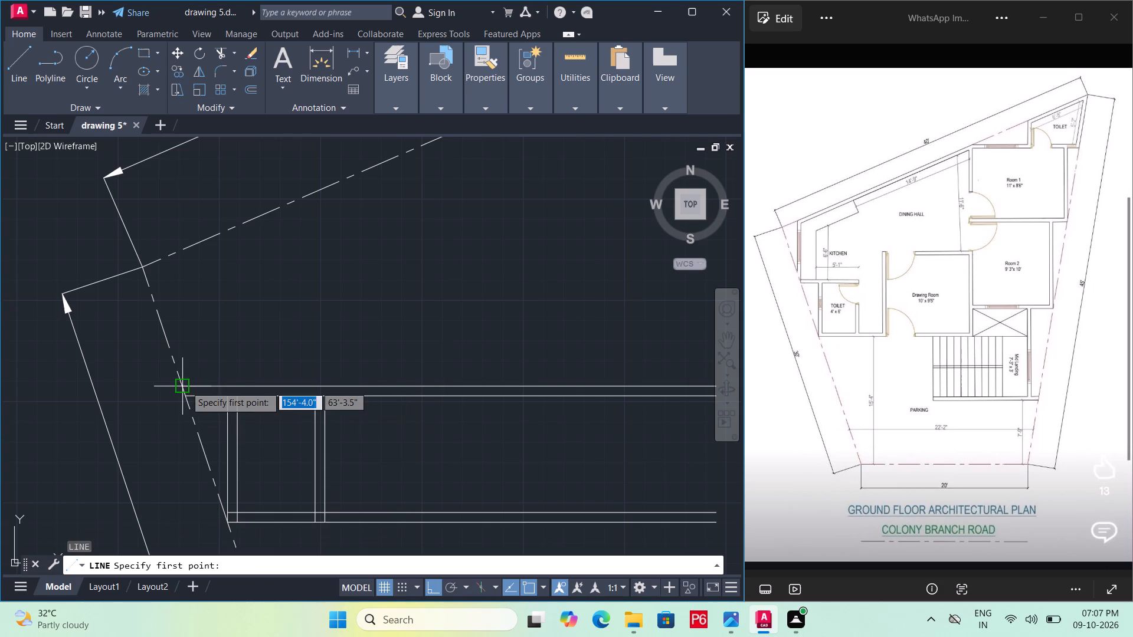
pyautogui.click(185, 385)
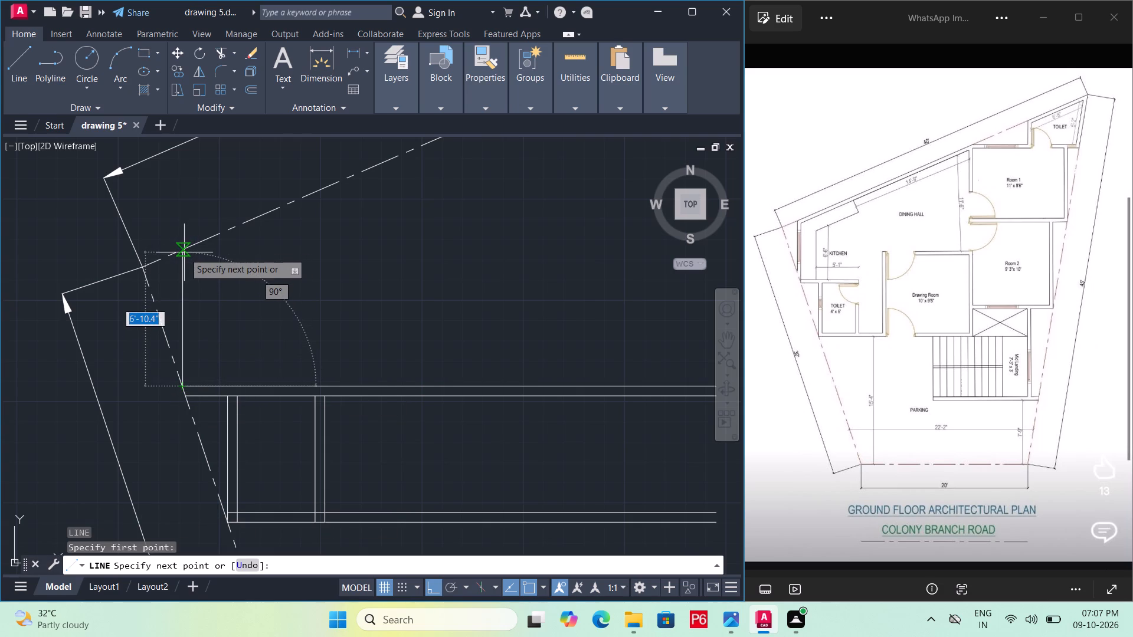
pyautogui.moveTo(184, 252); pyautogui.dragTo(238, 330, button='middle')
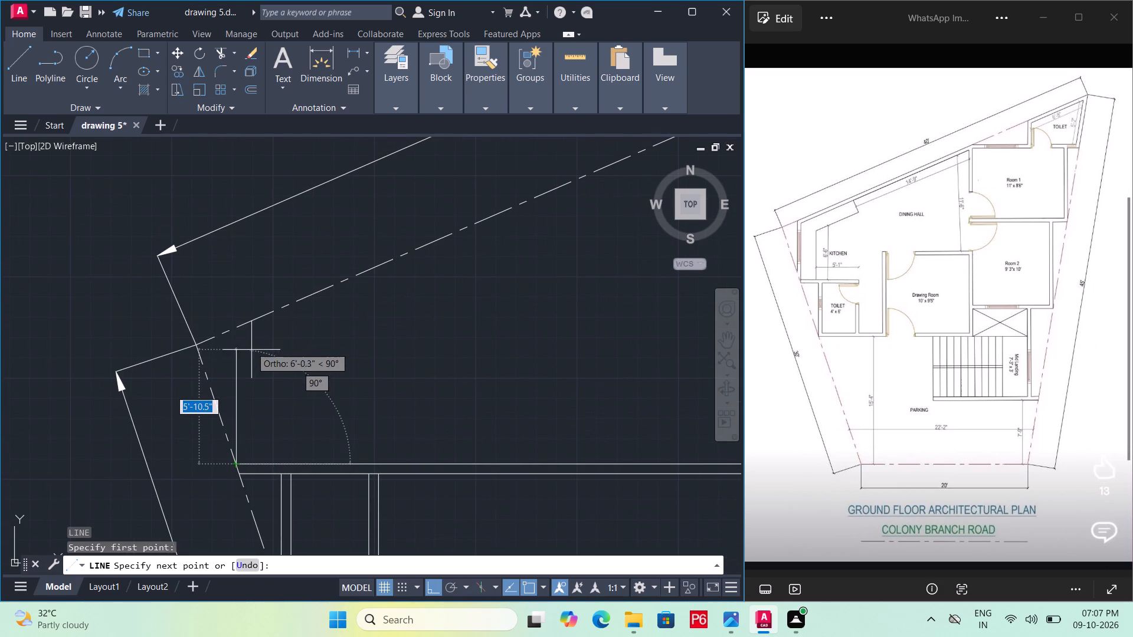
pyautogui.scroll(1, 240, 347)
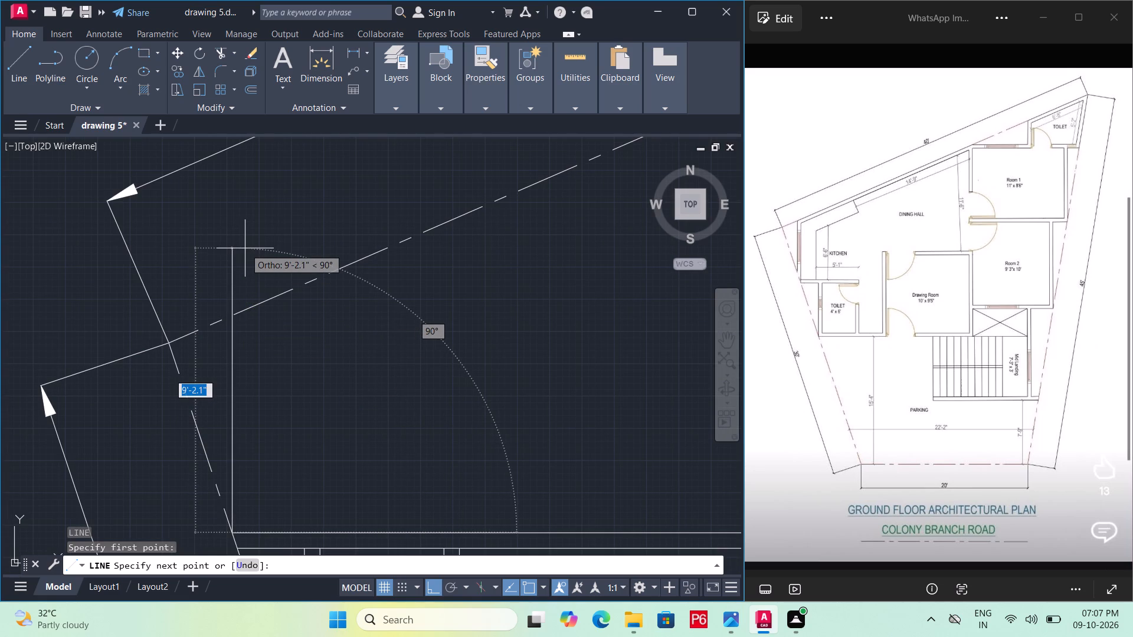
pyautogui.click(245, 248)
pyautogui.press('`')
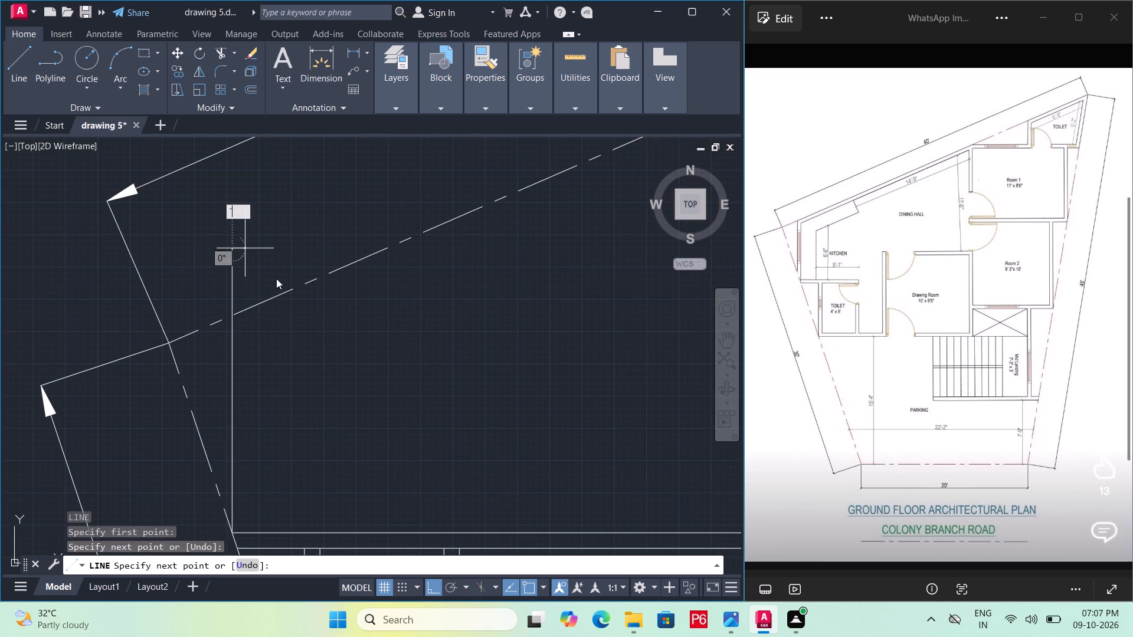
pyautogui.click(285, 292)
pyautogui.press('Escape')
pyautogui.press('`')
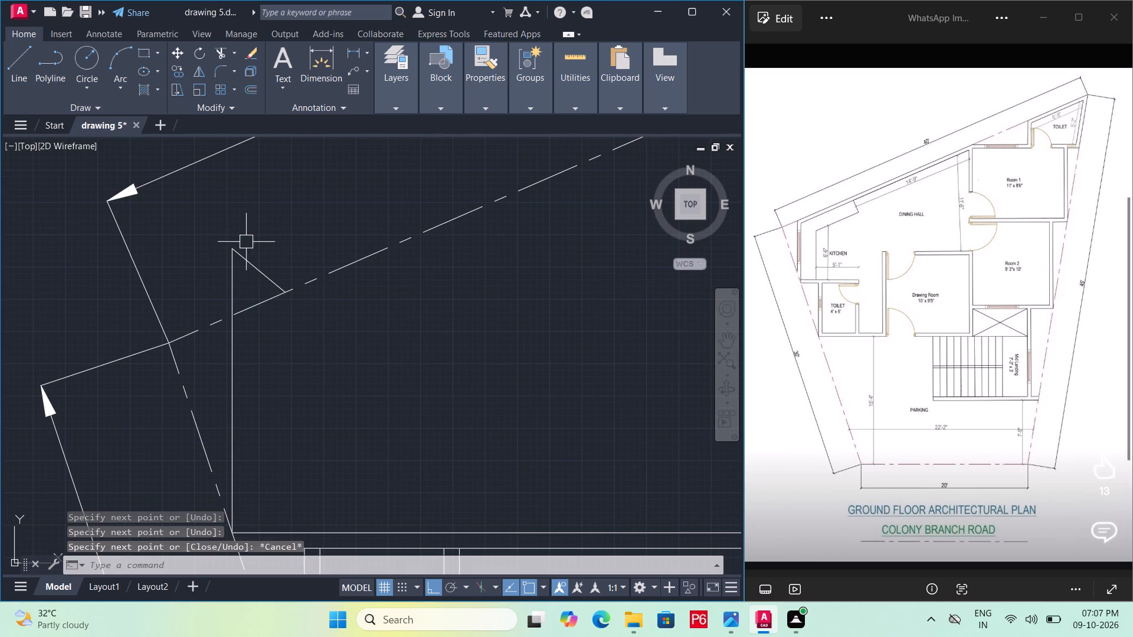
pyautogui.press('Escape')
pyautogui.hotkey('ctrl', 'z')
# Change the linetype of the dashed 40', 30' and 45' plot boundary lines to ByBlock.
pyautogui.scroll(-1, 253, 287)
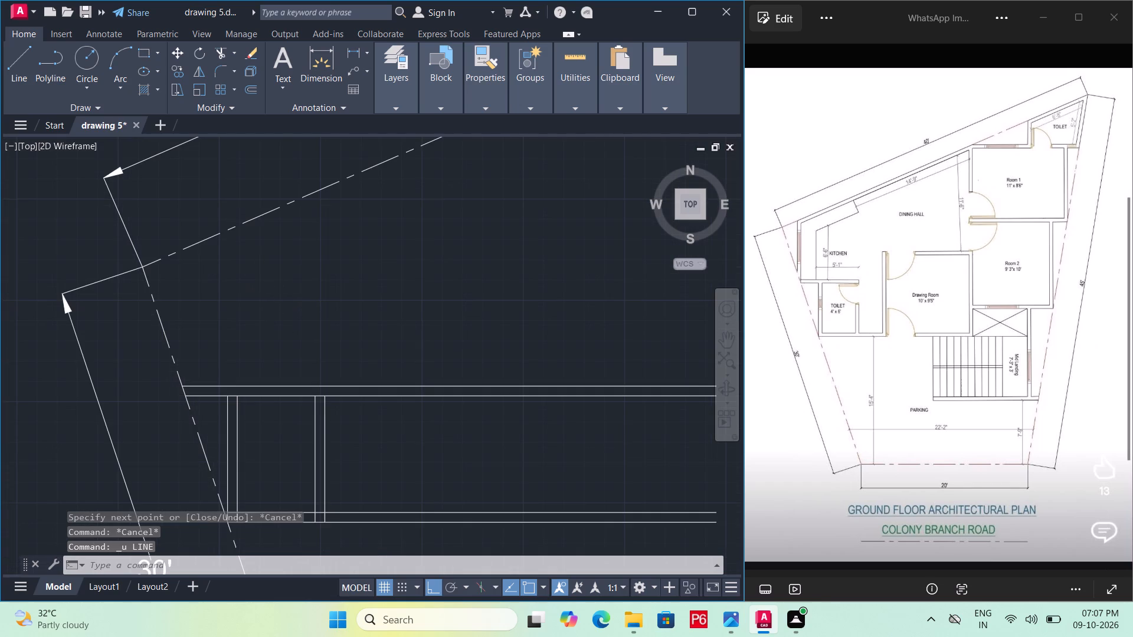
pyautogui.click(321, 222)
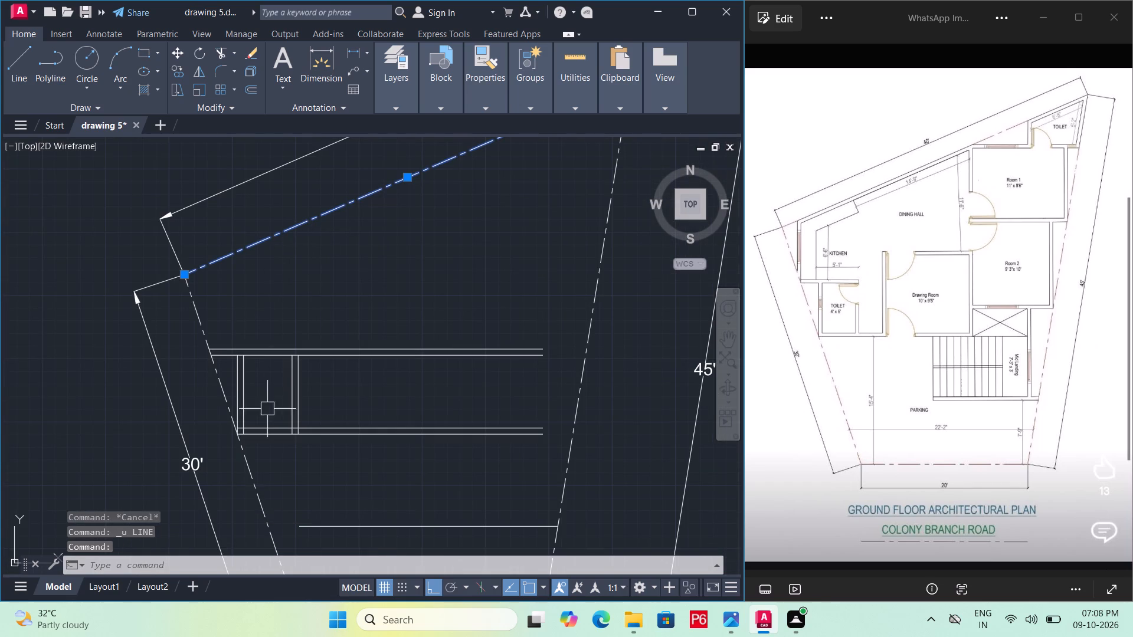
pyautogui.click(252, 480)
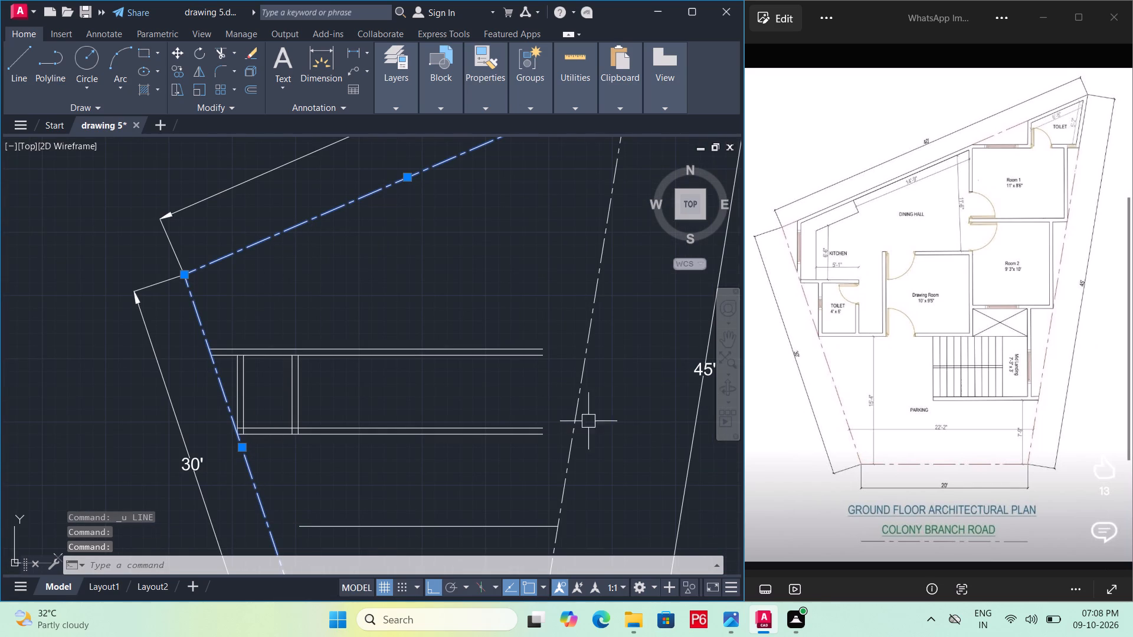
pyautogui.click(581, 402)
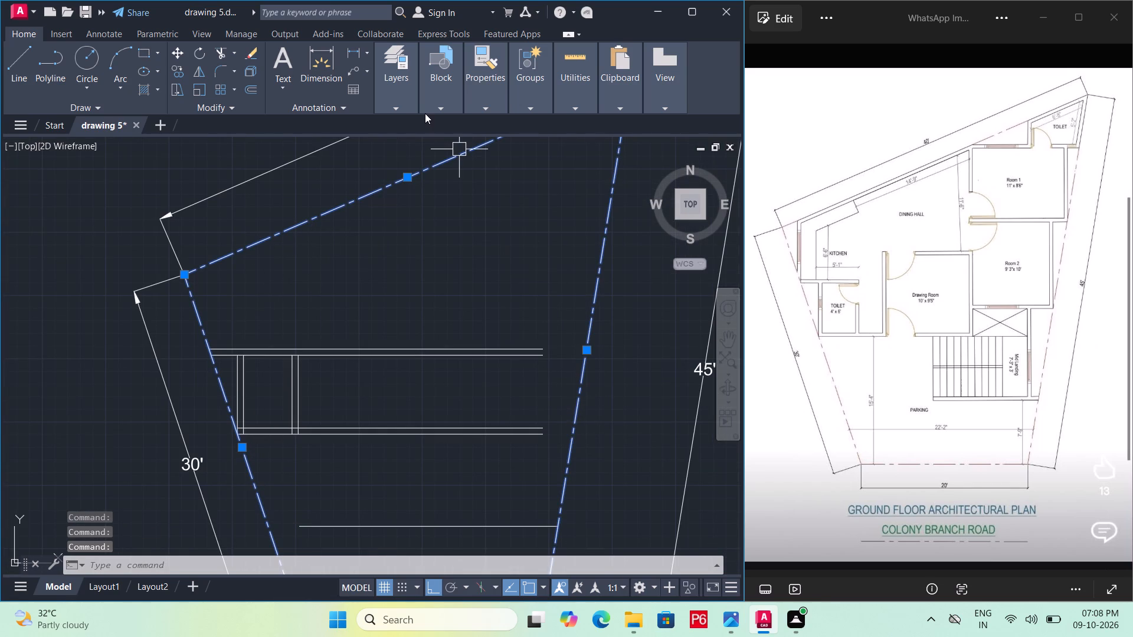
pyautogui.click(473, 101)
pyautogui.click(572, 157)
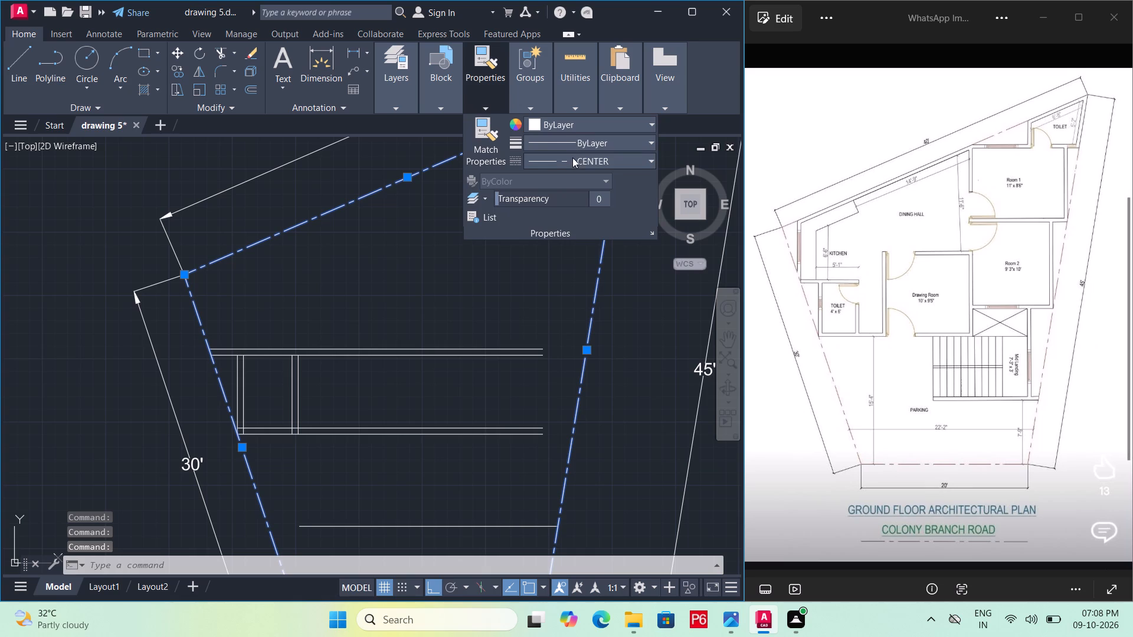
pyautogui.click(572, 191)
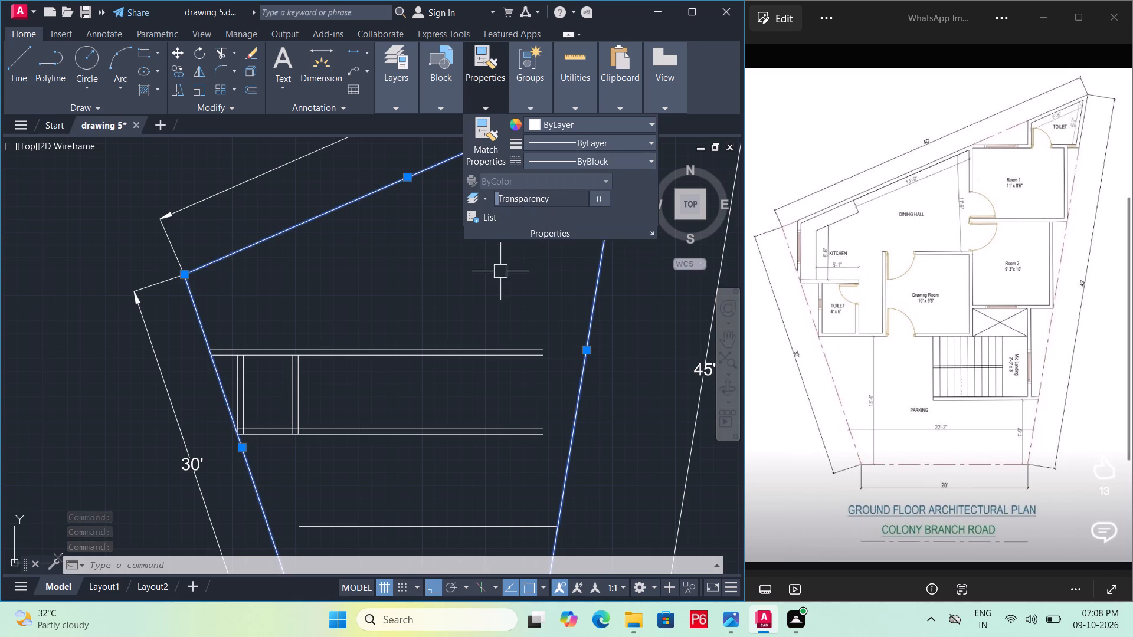
pyautogui.press('Escape')
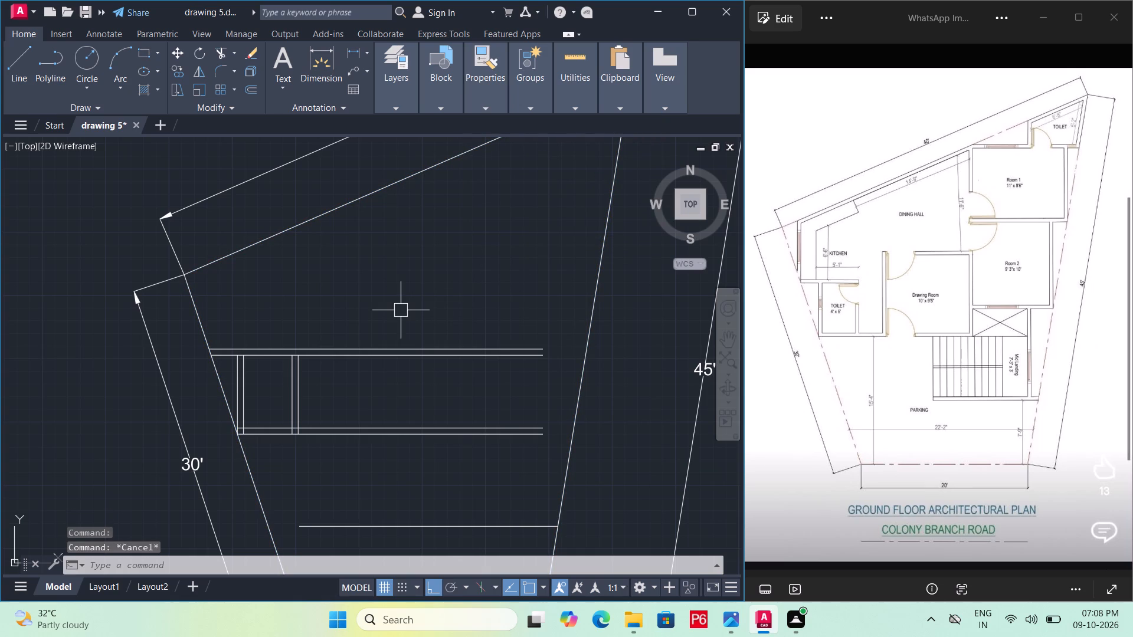
# Save the drawing.
pyautogui.hotkey('ctrl', 's')
pyautogui.hotkey('ctrl', 's')
pyautogui.hotkey('ctrl', 's')
pyautogui.hotkey('ctrl', 's')
# Trim the overlapping wall lines where the toilet's two side walls meet its bottom wall.
pyautogui.scroll(-1, 400, 310)
pyautogui.moveTo(404, 324); pyautogui.dragTo(408, 317, button='middle')
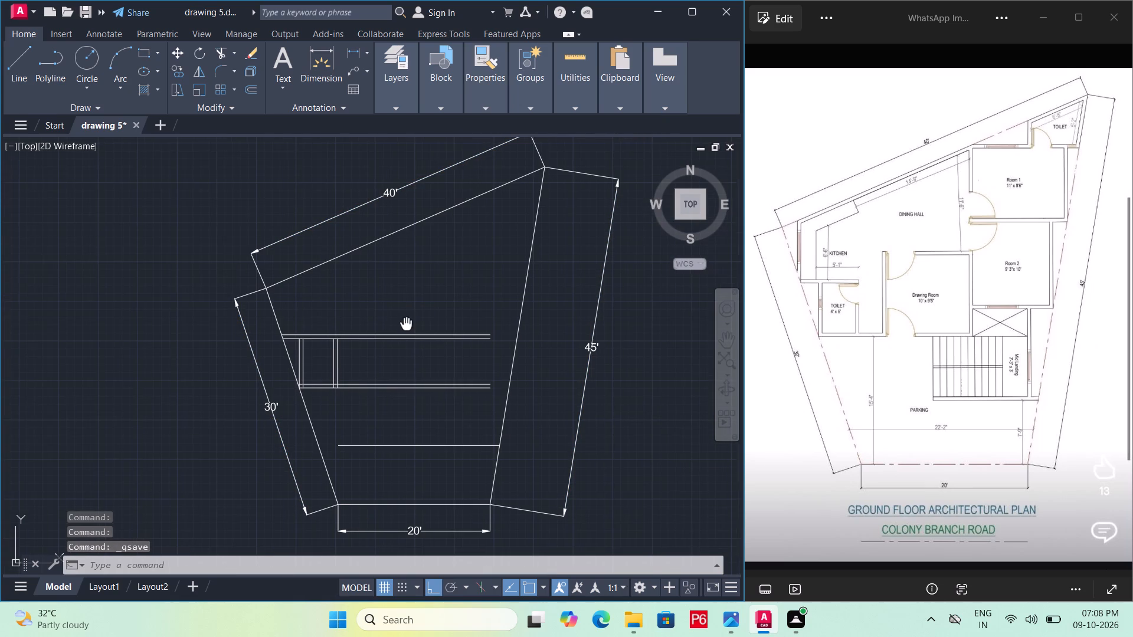
pyautogui.moveTo(408, 317); pyautogui.dragTo(410, 321, button='middle')
pyautogui.scroll(2, 327, 361)
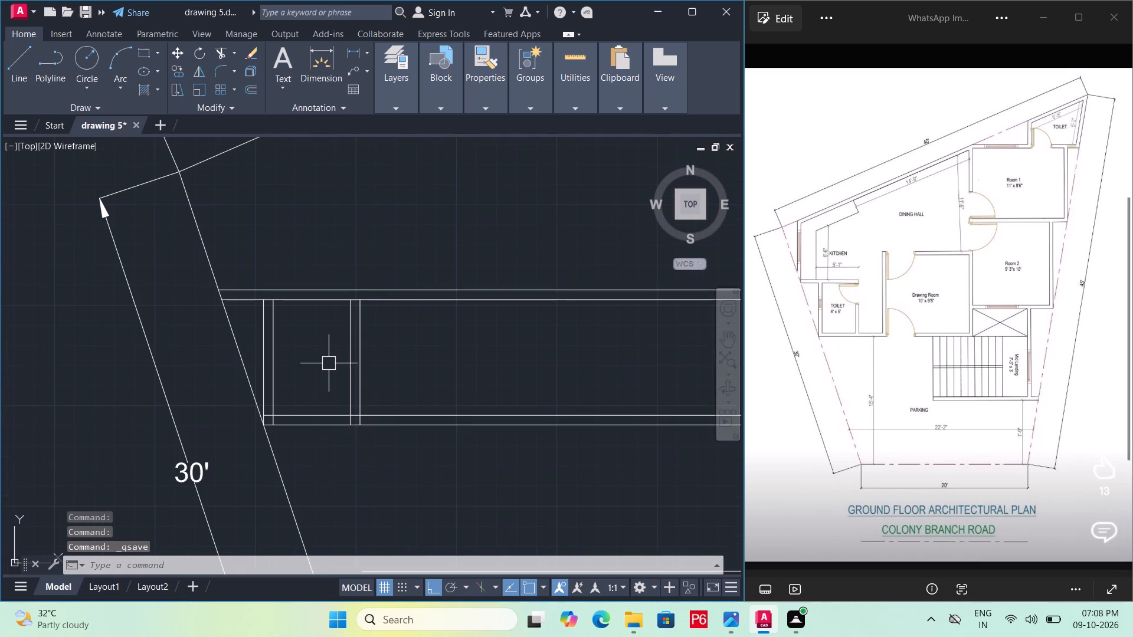
pyautogui.scroll(3, 338, 418)
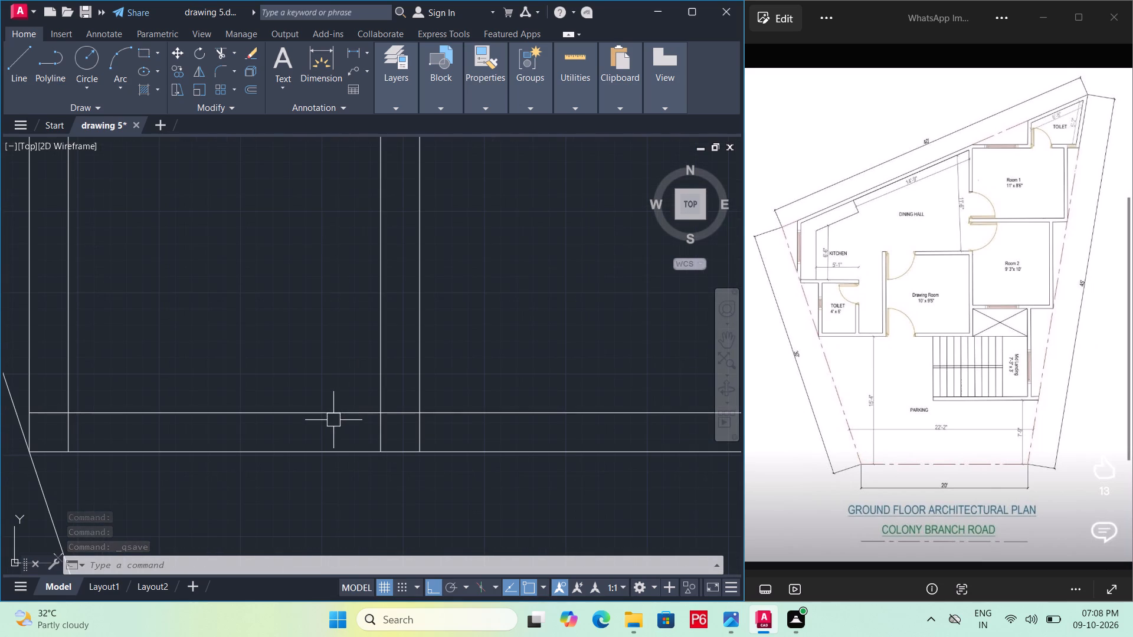
pyautogui.press('r')
pyautogui.press('Escape')
pyautogui.write('tr')
pyautogui.press('space')
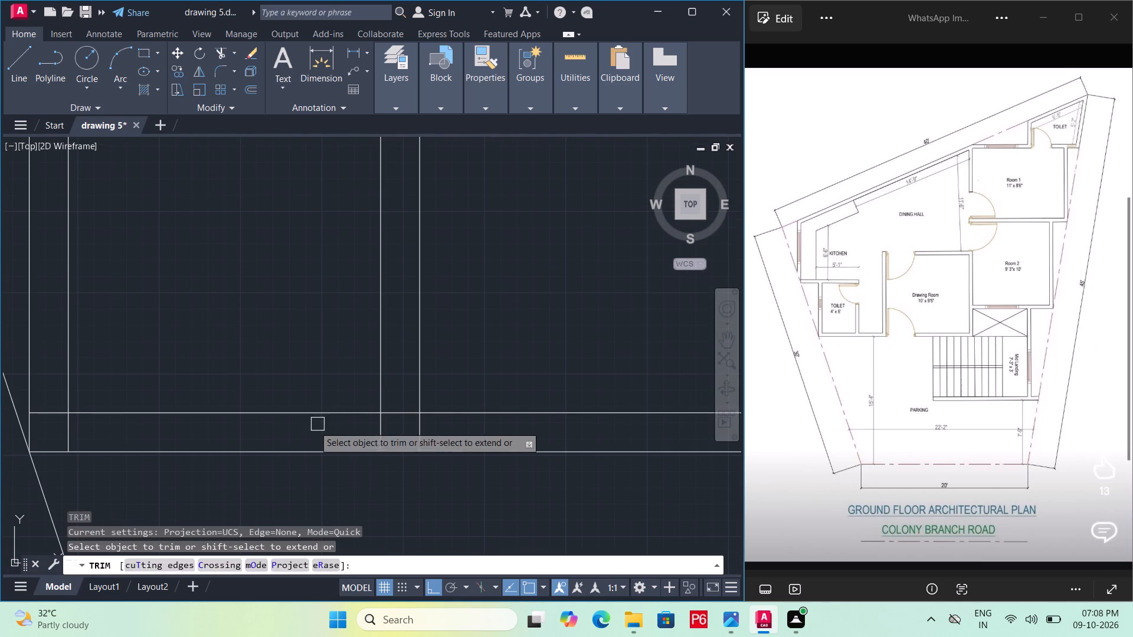
pyautogui.press('space')
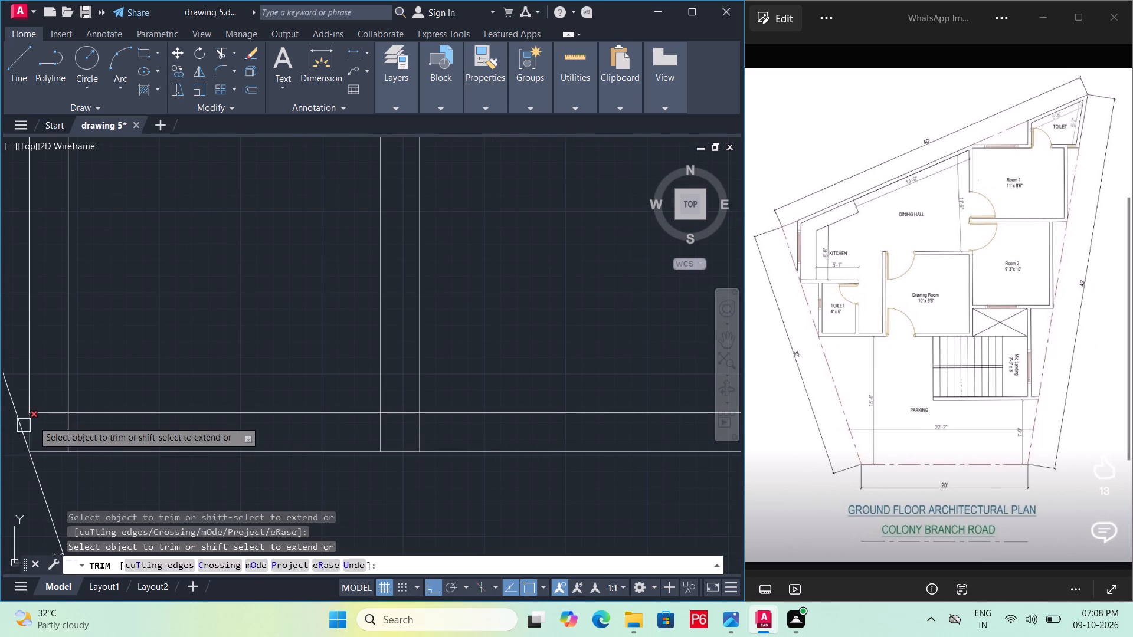
pyautogui.click(44, 418)
pyautogui.click(63, 433)
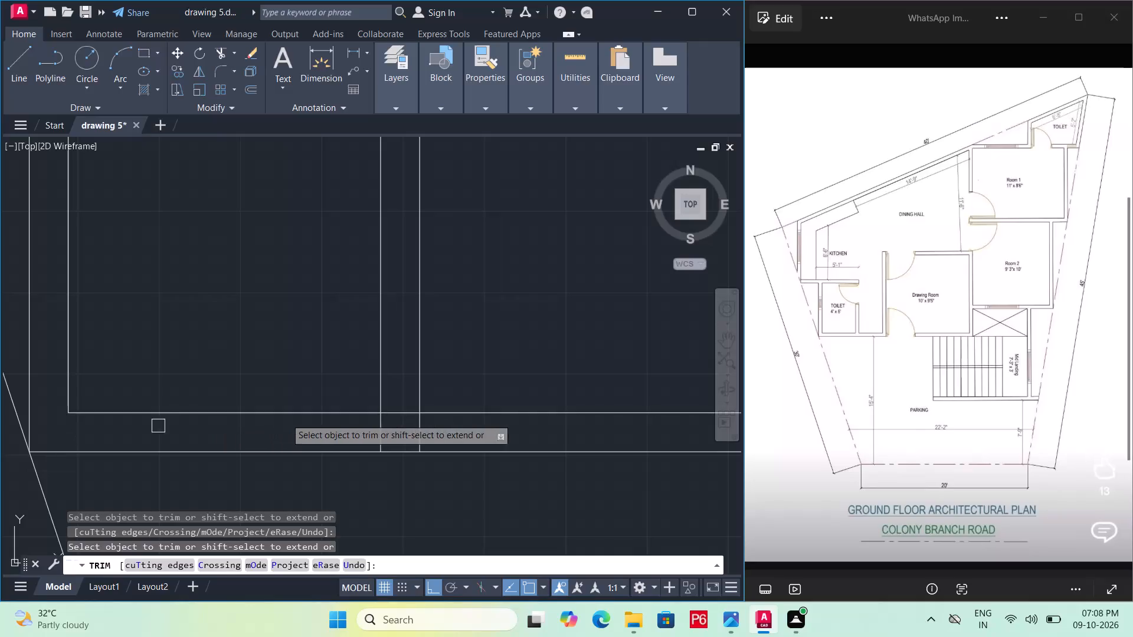
pyautogui.click(394, 440)
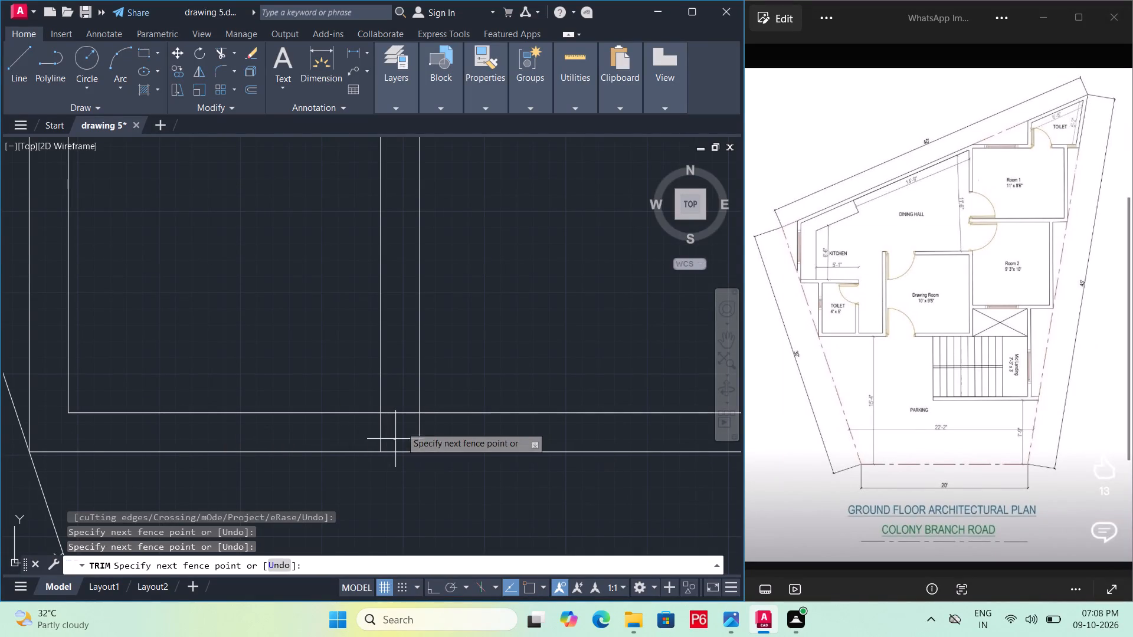
pyautogui.click(366, 438)
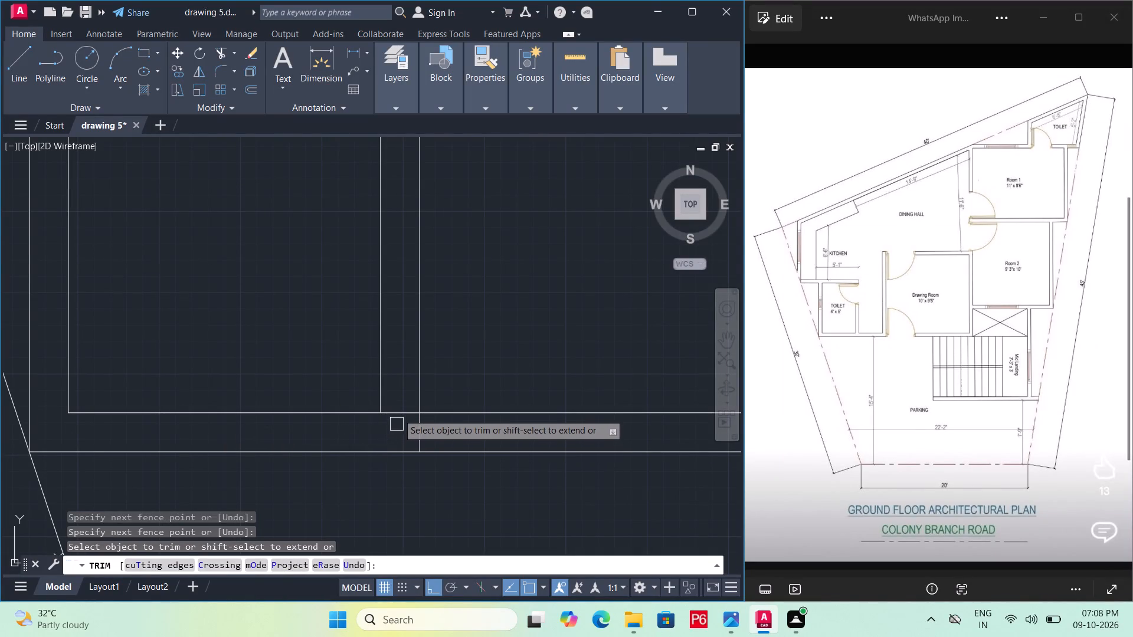
pyautogui.click(399, 410)
pyautogui.click(423, 438)
# Save the drawing.
pyautogui.scroll(-2, 375, 412)
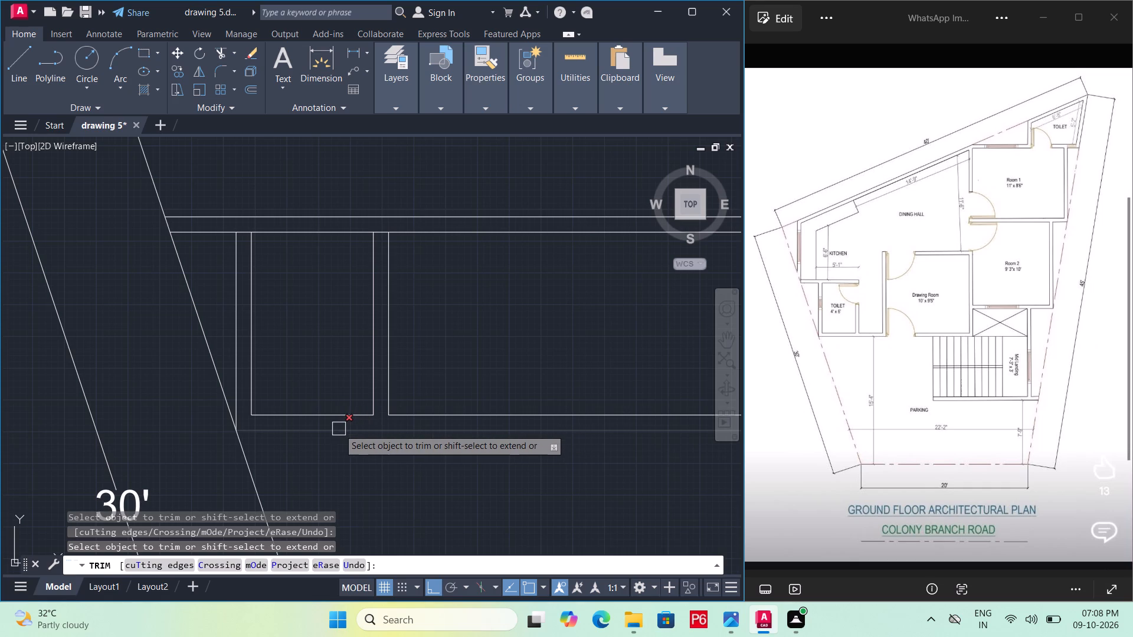
pyautogui.scroll(-2, 338, 429)
pyautogui.moveTo(338, 429); pyautogui.dragTo(283, 389, button='middle')
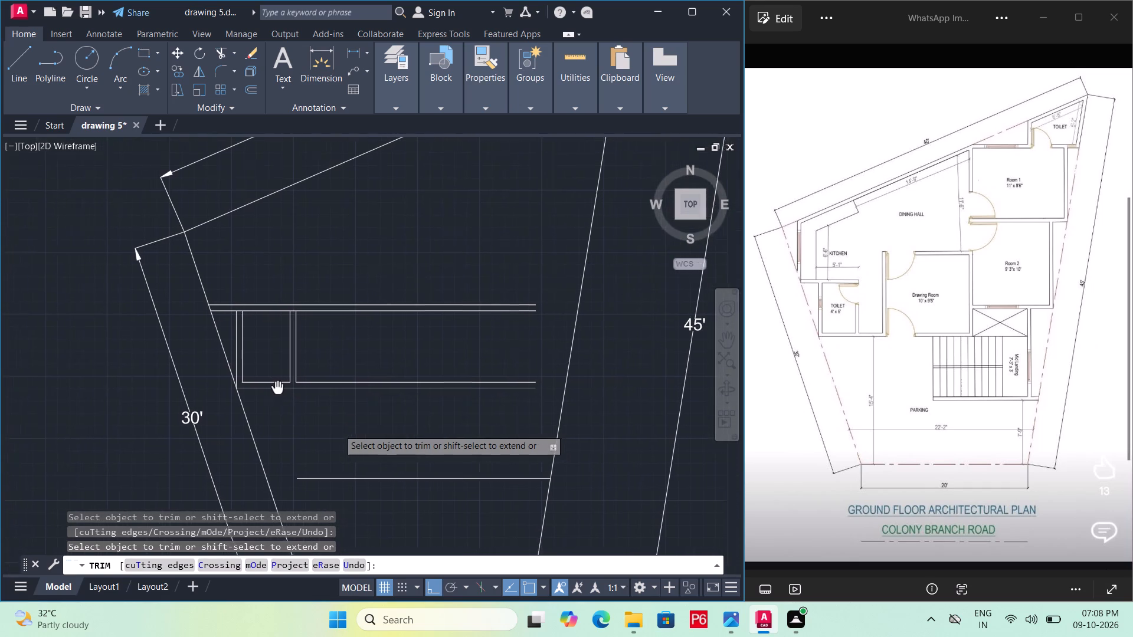
pyautogui.moveTo(283, 389); pyautogui.dragTo(286, 390, button='middle')
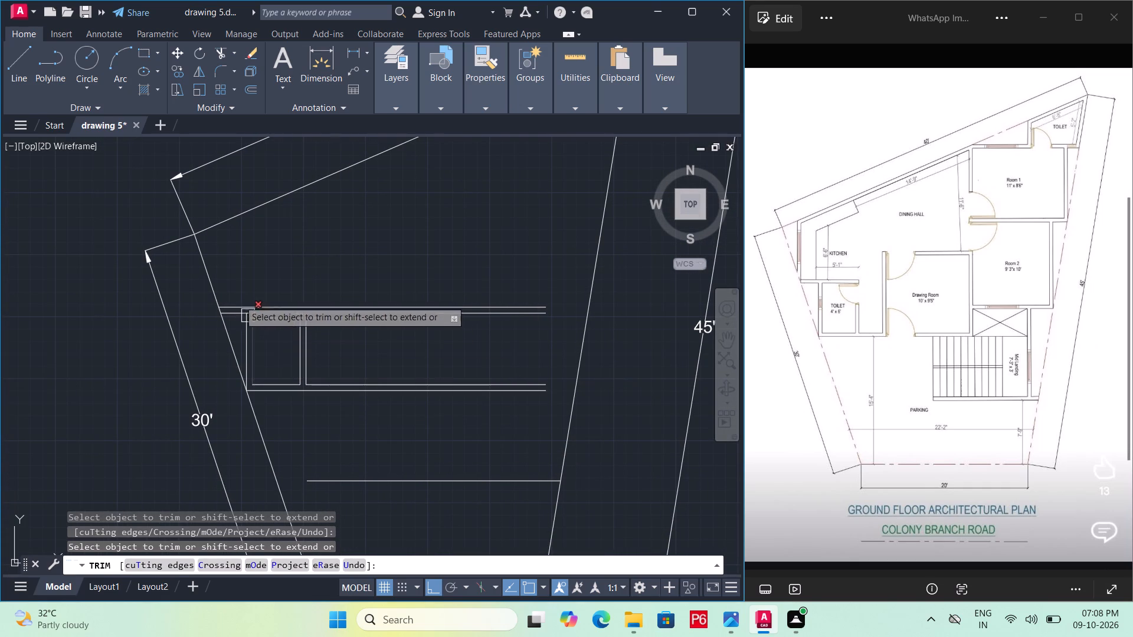
pyautogui.moveTo(235, 289); pyautogui.dragTo(269, 286, button='middle')
pyautogui.moveTo(265, 286); pyautogui.dragTo(280, 317, button='middle')
pyautogui.scroll(1, 264, 330)
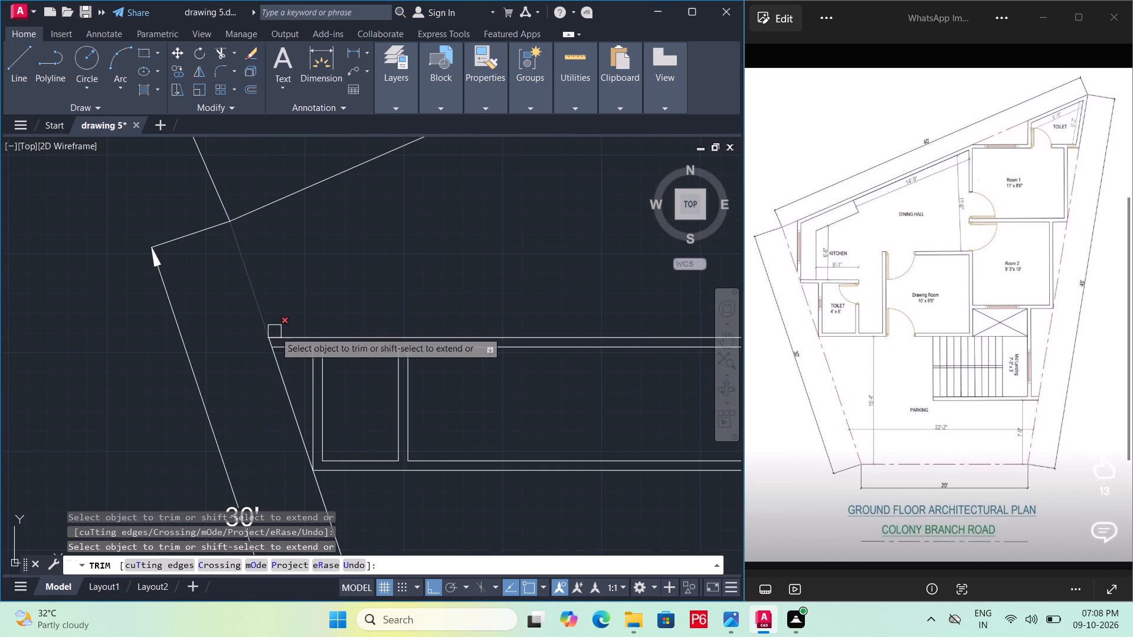
pyautogui.moveTo(275, 331); pyautogui.dragTo(274, 354, button='middle')
pyautogui.scroll(1, 275, 331)
pyautogui.hotkey('ctrl', 's')
pyautogui.hotkey('ctrl', 's')
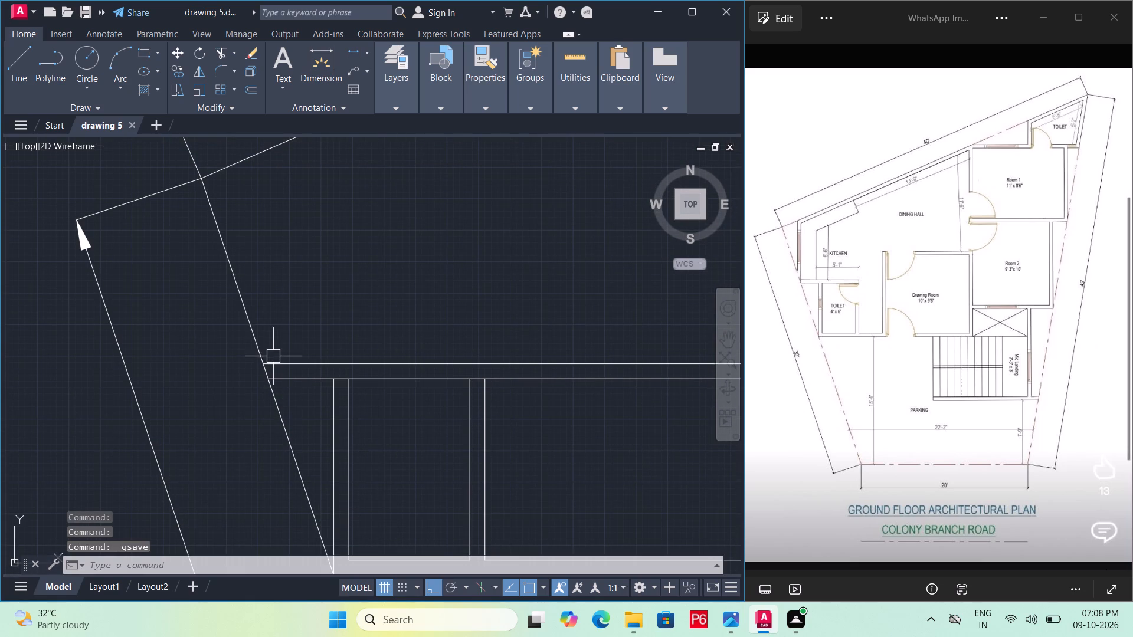
# Draw a vertical line from the left end of the toilet's top wall upward past the sloping 40' boundary.
pyautogui.write('l')
pyautogui.press('space')
pyautogui.click(264, 360)
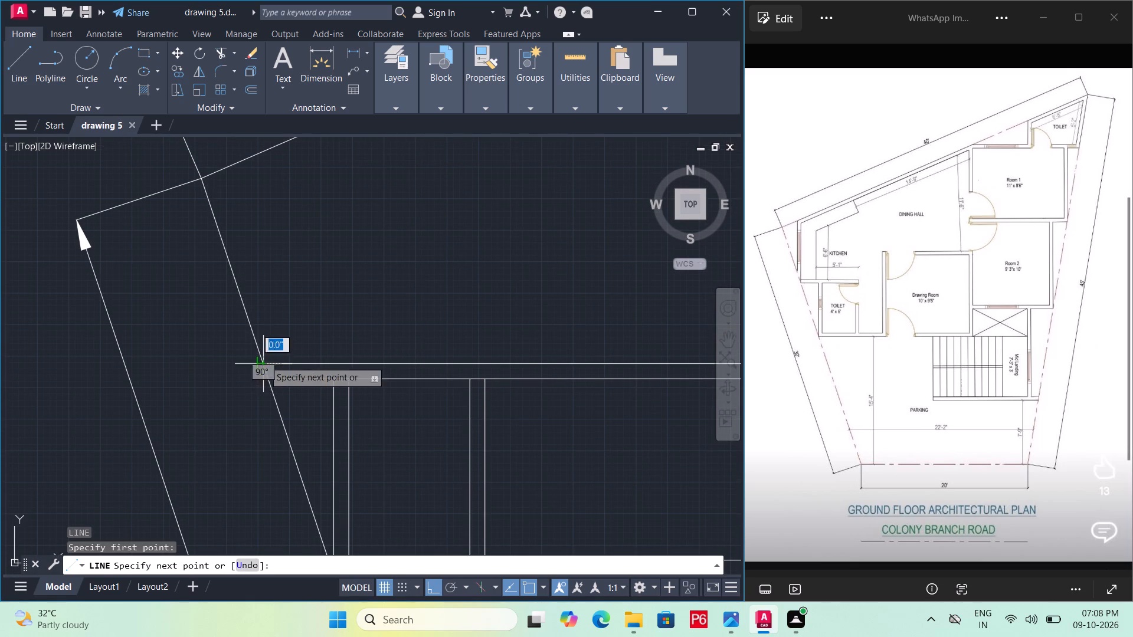
pyautogui.moveTo(280, 149); pyautogui.dragTo(274, 171, button='middle')
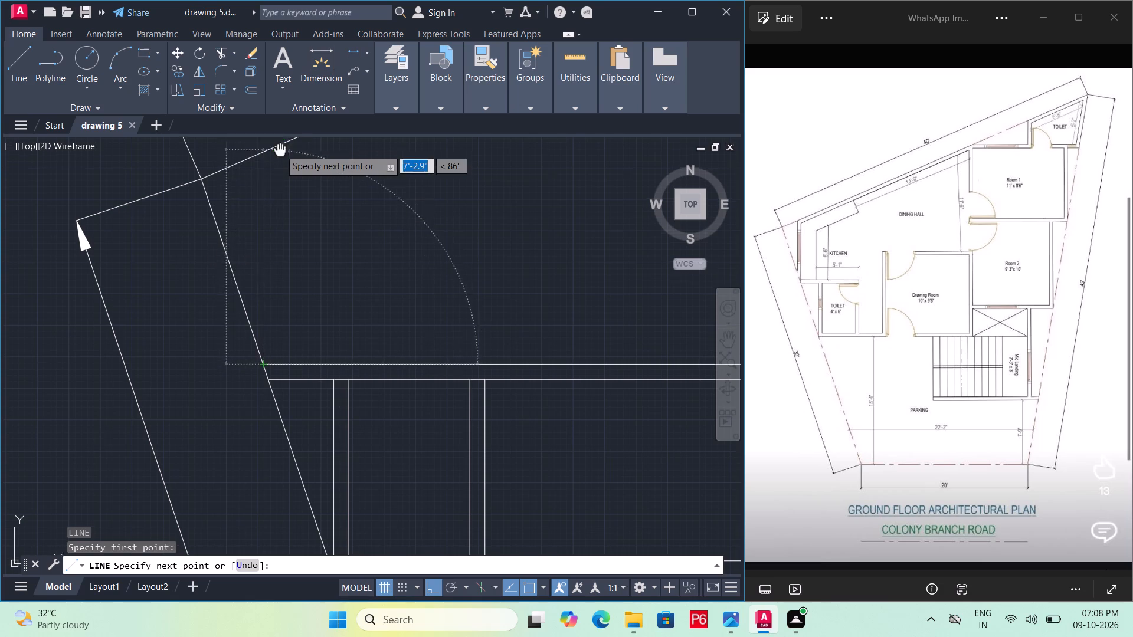
pyautogui.moveTo(274, 171); pyautogui.dragTo(254, 267, button='middle')
pyautogui.doubleClick(242, 203)
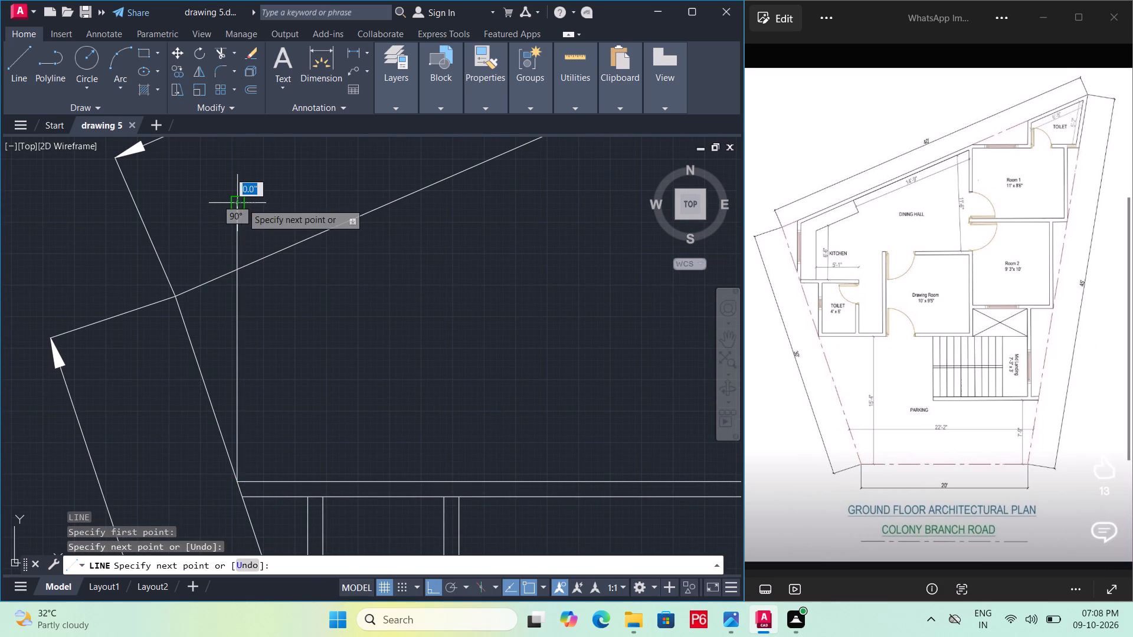
pyautogui.press('Escape')
# Trim the part of the new vertical line that projects above the sloping 40' boundary.
pyautogui.press('t')
pyautogui.press('r')
pyautogui.press('space')
pyautogui.press('space')
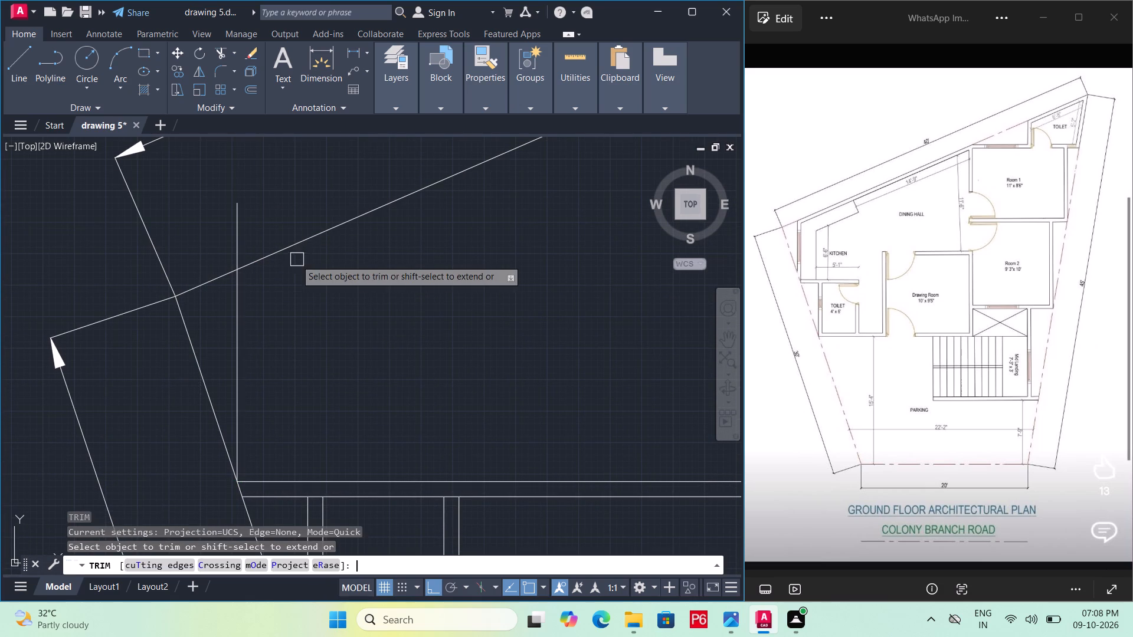
pyautogui.click(239, 222)
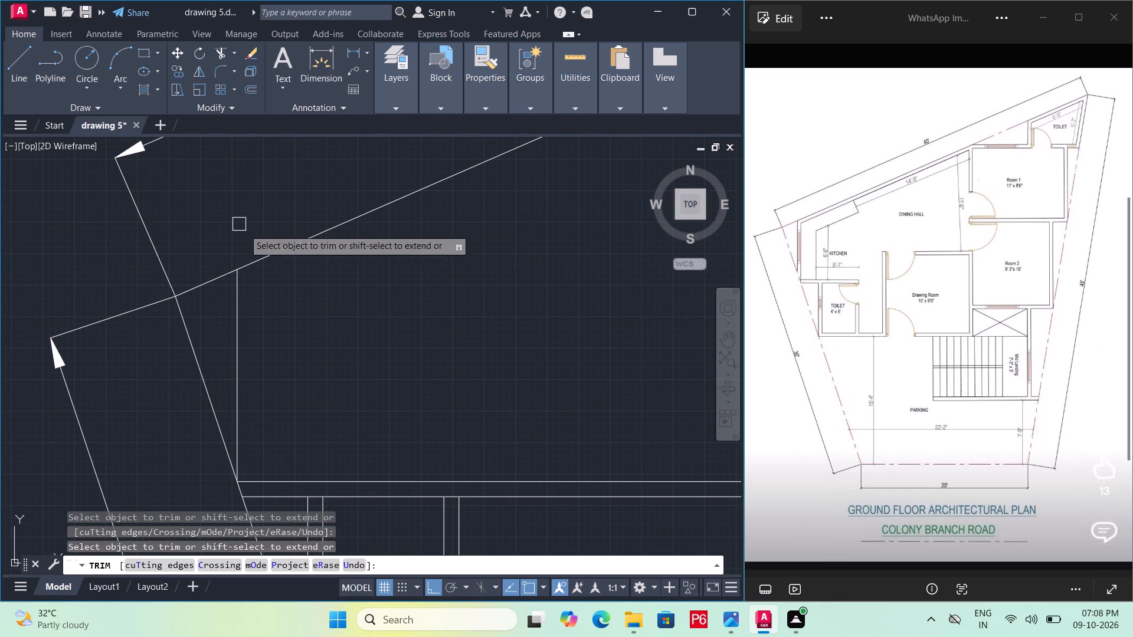
pyautogui.press('Escape')
# Offset the kitchen's vertical left wall line 6" toward the interior.
pyautogui.moveTo(324, 314); pyautogui.dragTo(318, 317, button='middle')
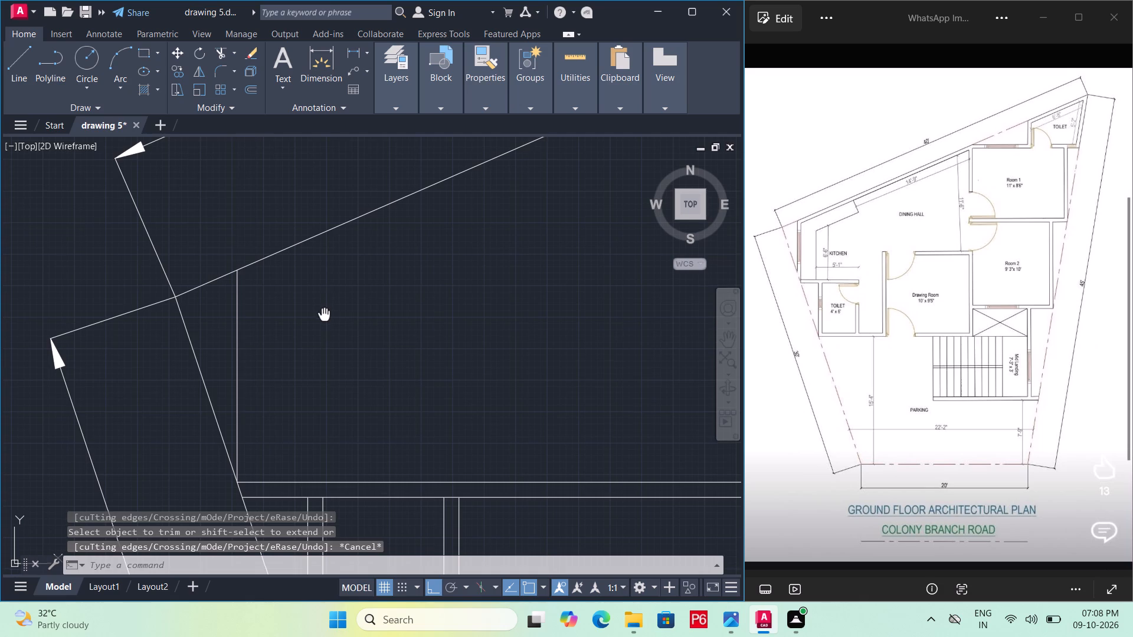
pyautogui.moveTo(318, 317); pyautogui.dragTo(288, 327, button='middle')
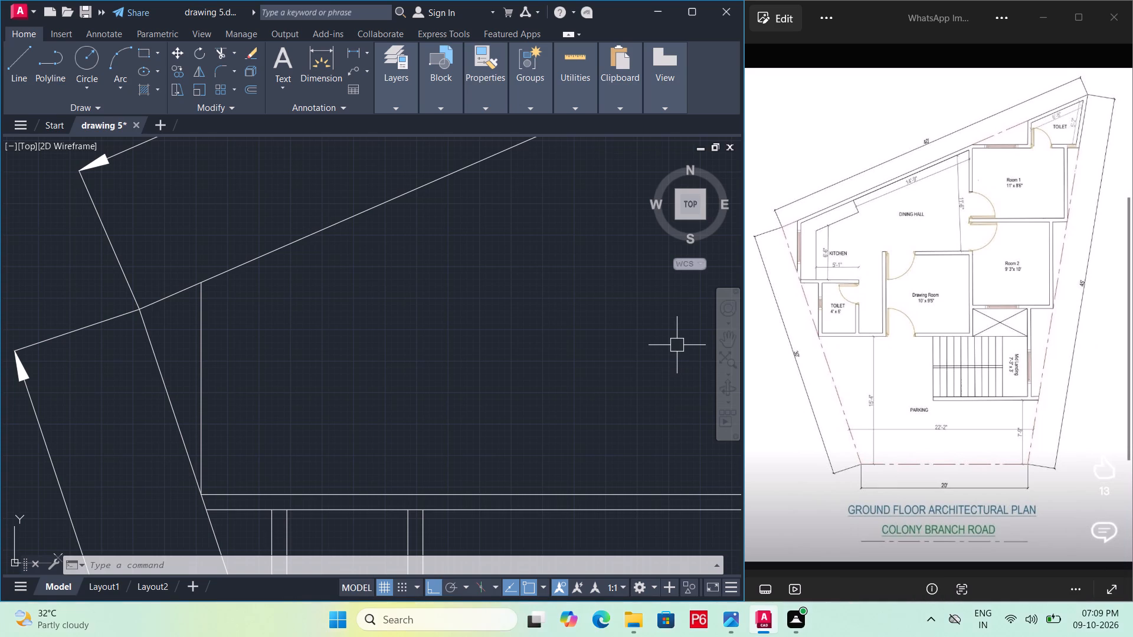
pyautogui.scroll(-1, 273, 359)
pyautogui.moveTo(258, 363); pyautogui.dragTo(333, 311, button='middle')
pyautogui.moveTo(360, 281); pyautogui.dragTo(242, 359, button='middle')
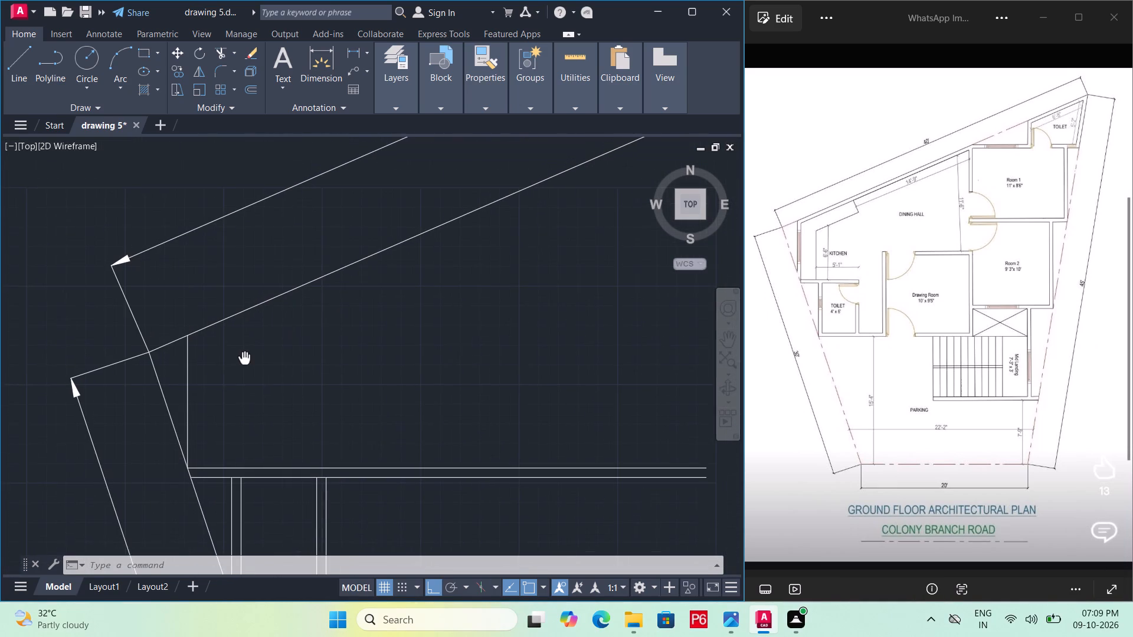
pyautogui.moveTo(242, 359); pyautogui.dragTo(243, 357, button='middle')
pyautogui.press('o')
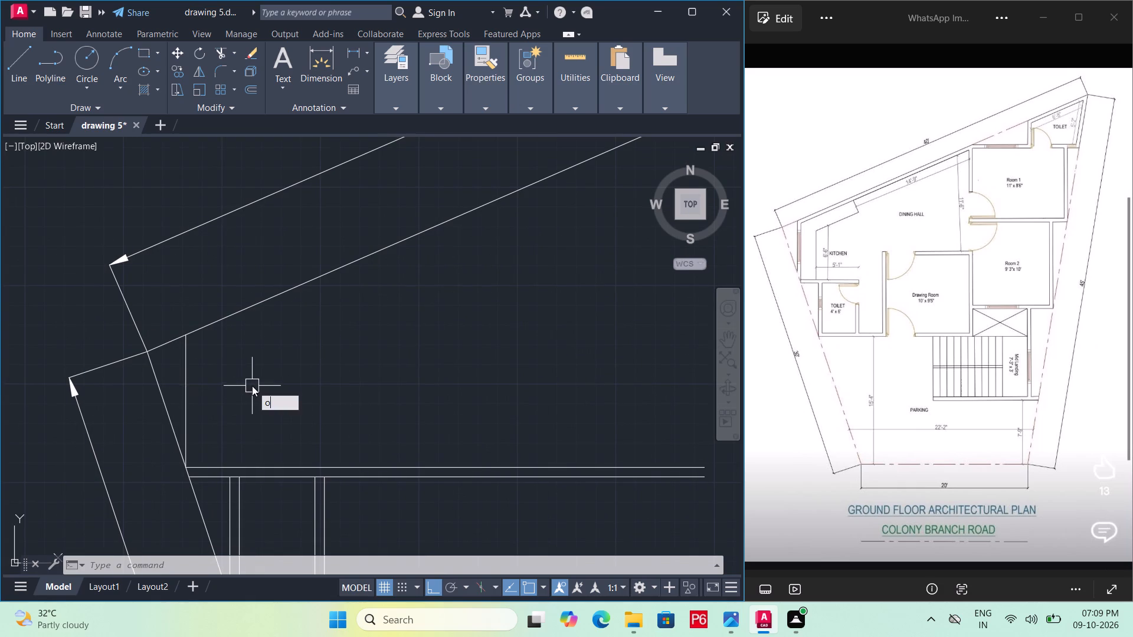
pyautogui.press('space')
pyautogui.press('space')
pyautogui.doubleClick(184, 378)
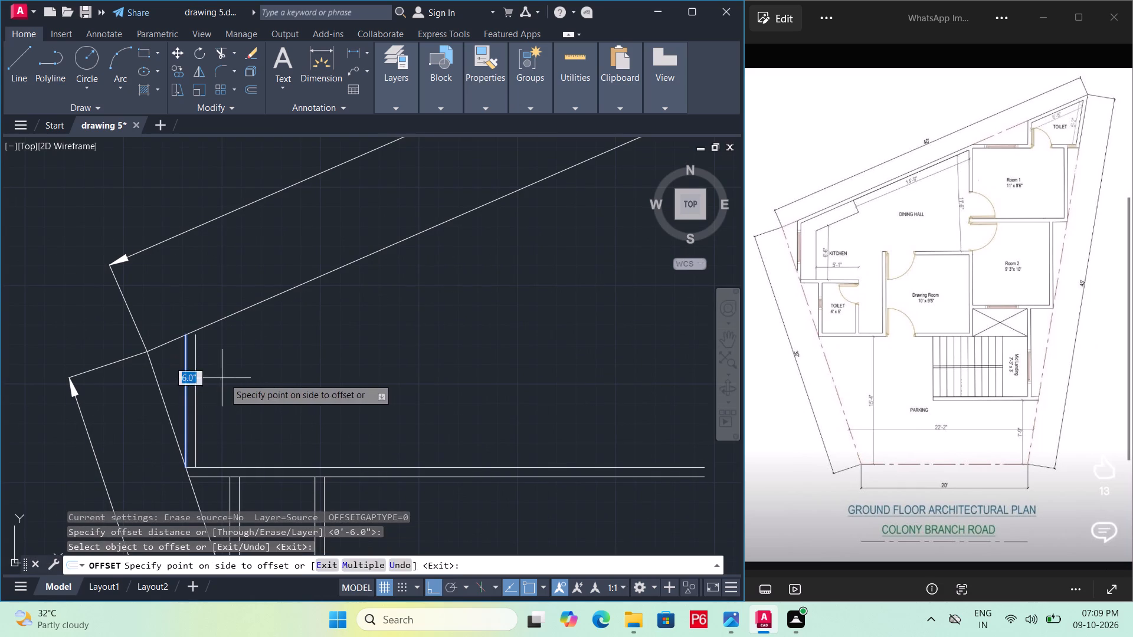
pyautogui.click(224, 378)
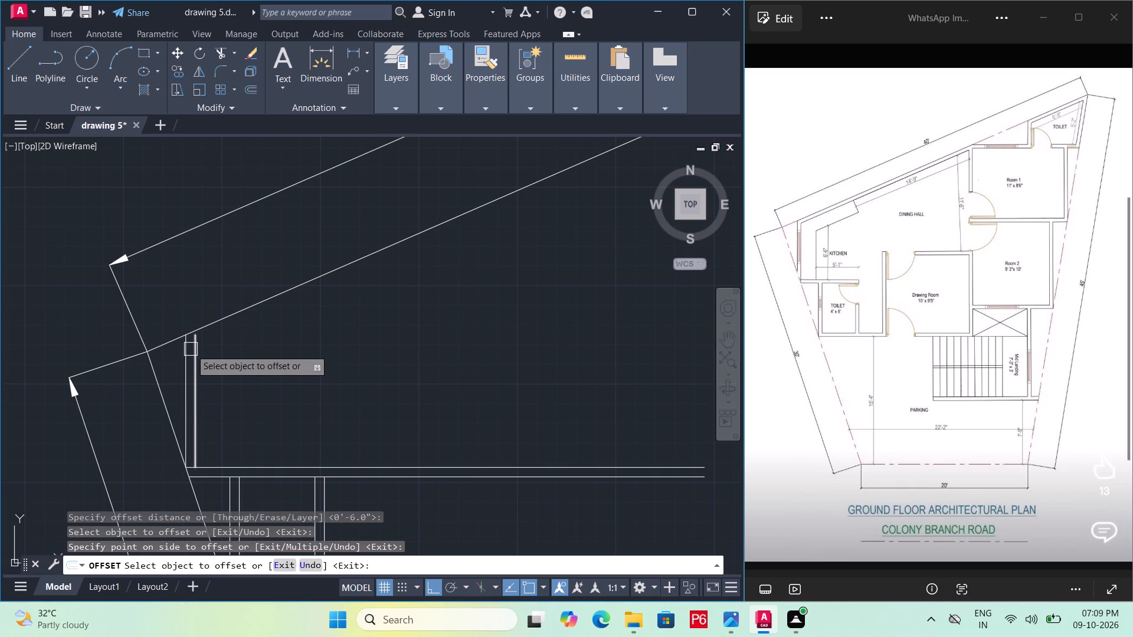
pyautogui.scroll(1, 191, 349)
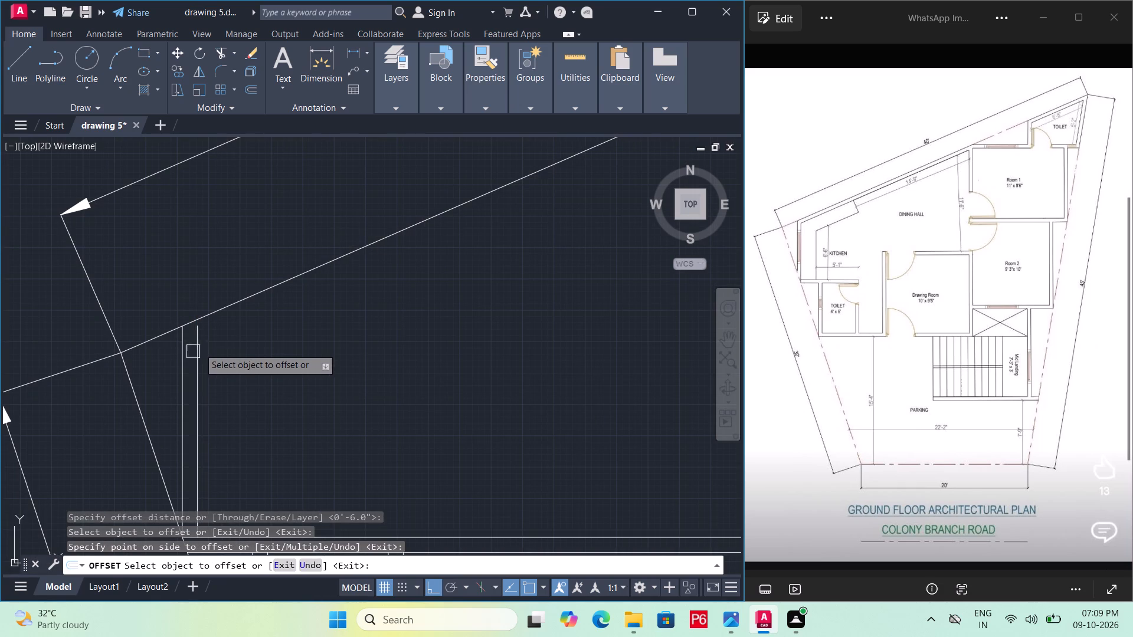
pyautogui.press('Escape')
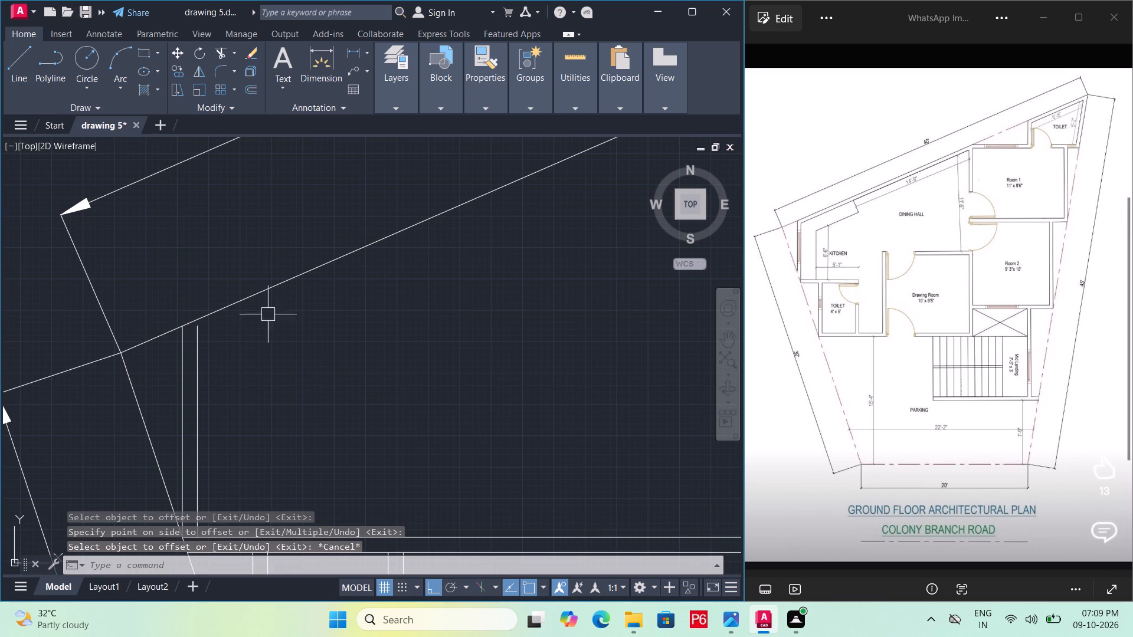
# Offset the sloping 40' boundary line 6" inward.
pyautogui.write('o')
pyautogui.press('space')
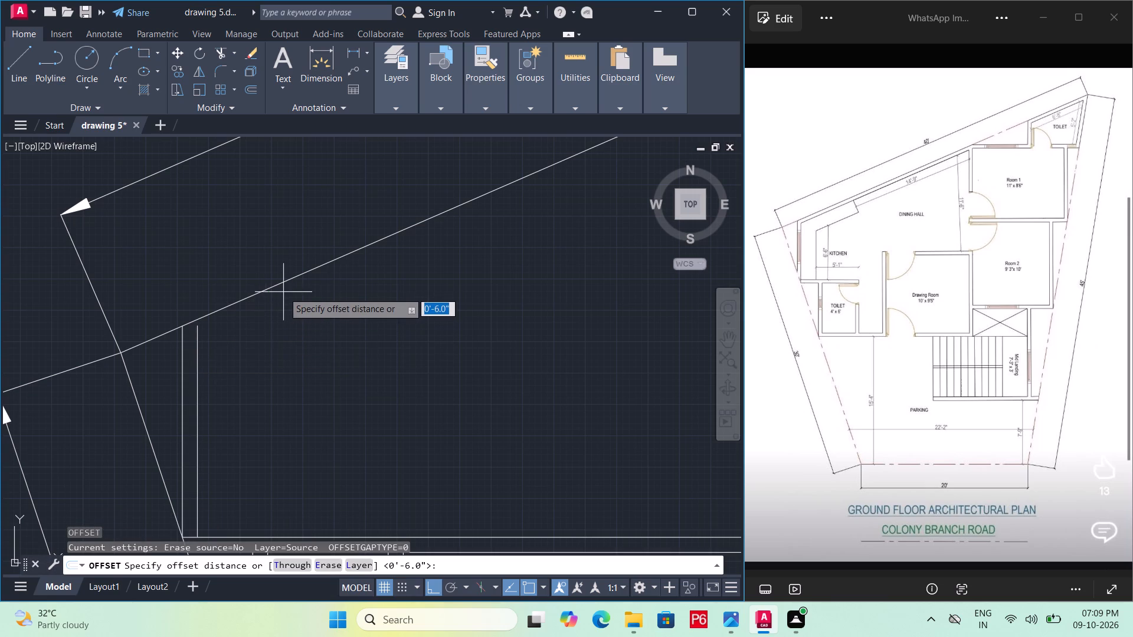
pyautogui.press('space')
pyautogui.click(290, 280)
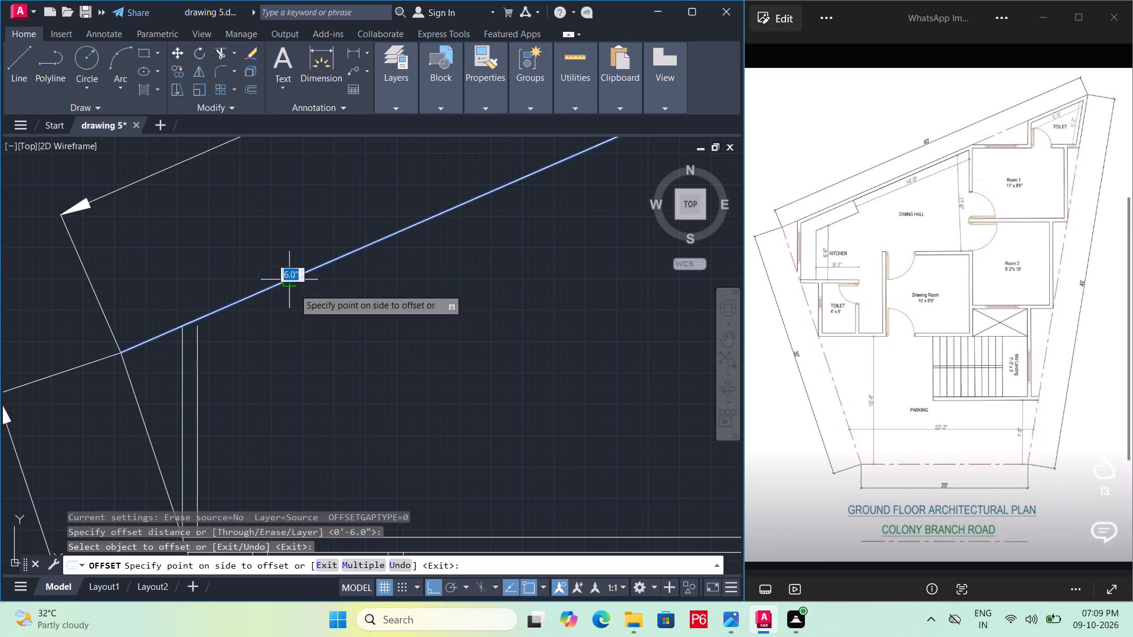
pyautogui.click(322, 345)
pyautogui.press('Escape')
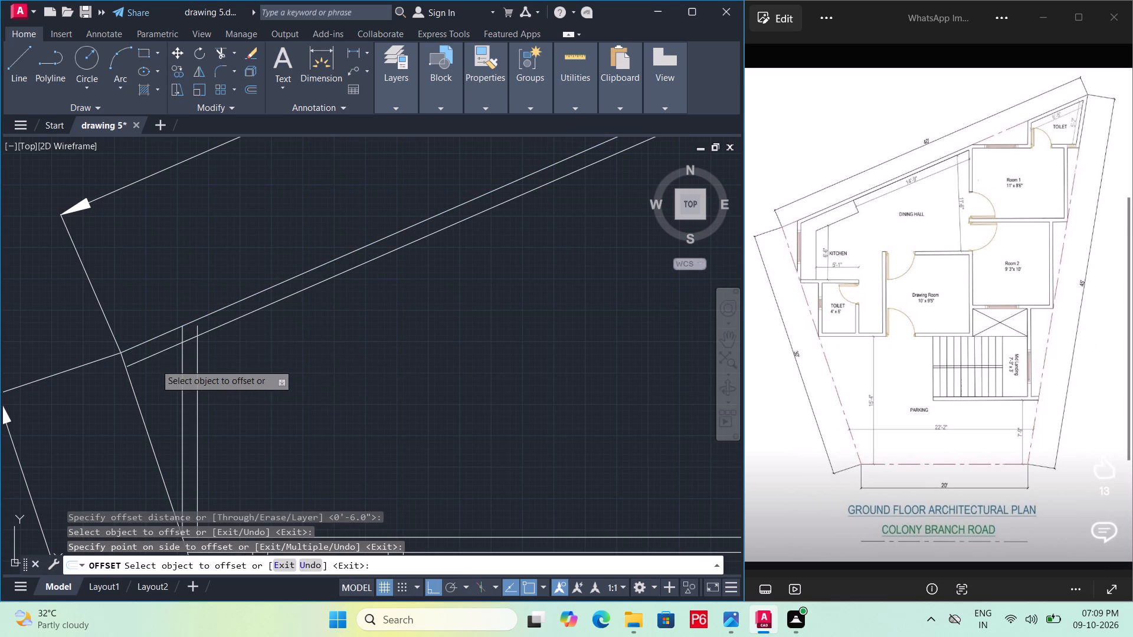
# Trim the overlapping line ends where the kitchen's left wall meets the sloping wall to form a clean inner corner.
pyautogui.press('t')
pyautogui.write('r')
pyautogui.press('space')
pyautogui.press('space')
pyautogui.click(162, 357)
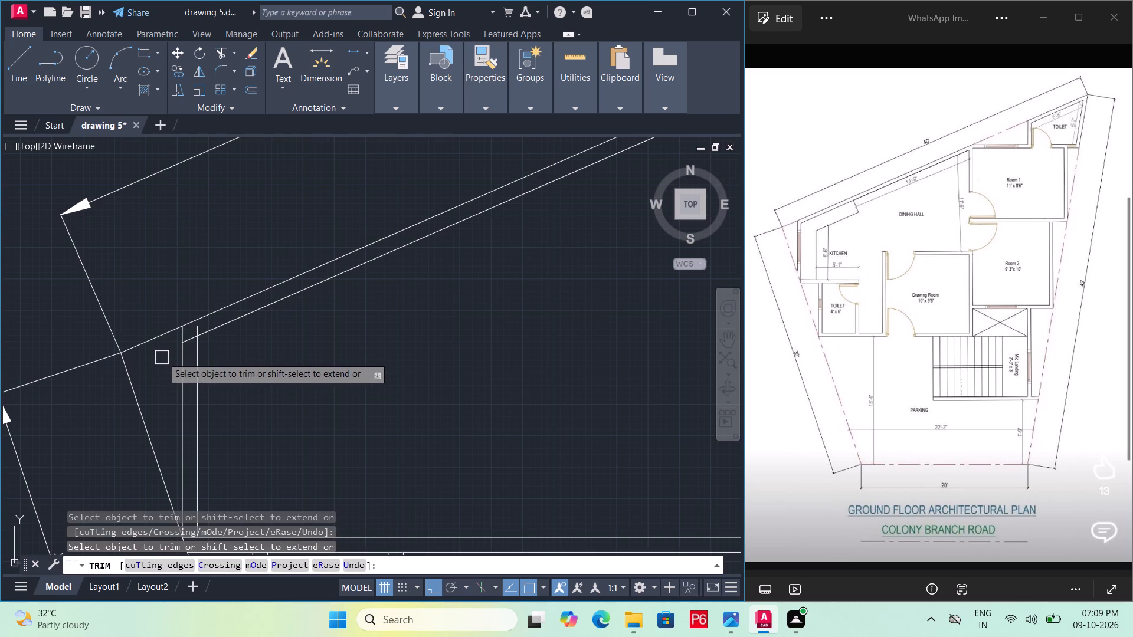
pyautogui.scroll(2, 189, 340)
pyautogui.click(207, 310)
pyautogui.doubleClick(185, 339)
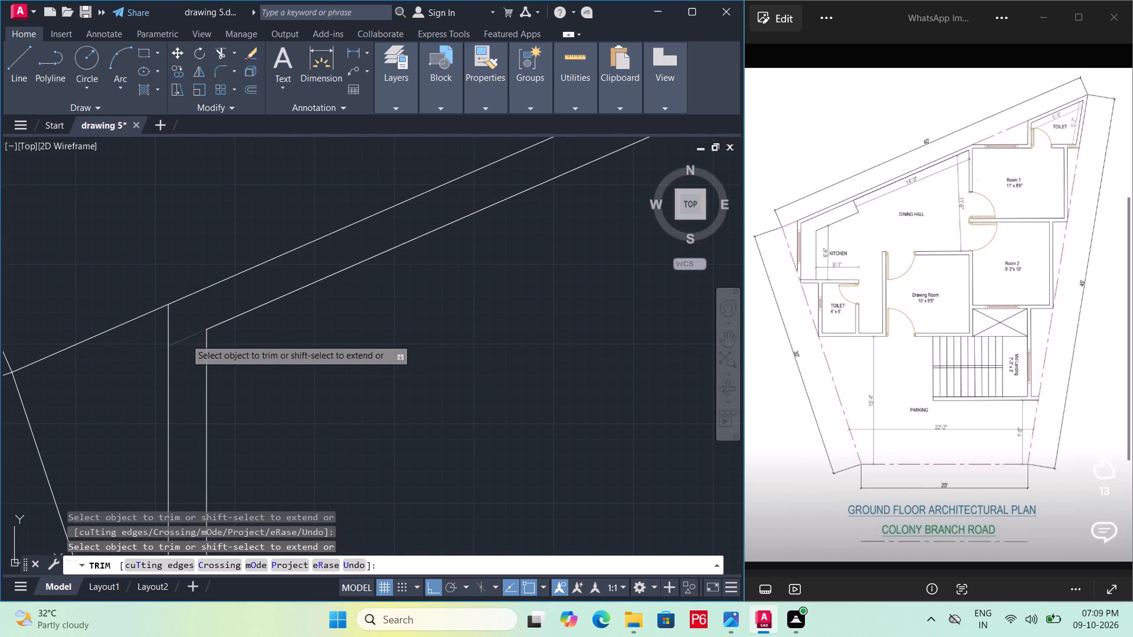
# Save the drawing.
pyautogui.scroll(-2, 182, 384)
pyautogui.hotkey('ctrl', 's')
pyautogui.hotkey('ctrl', 's')
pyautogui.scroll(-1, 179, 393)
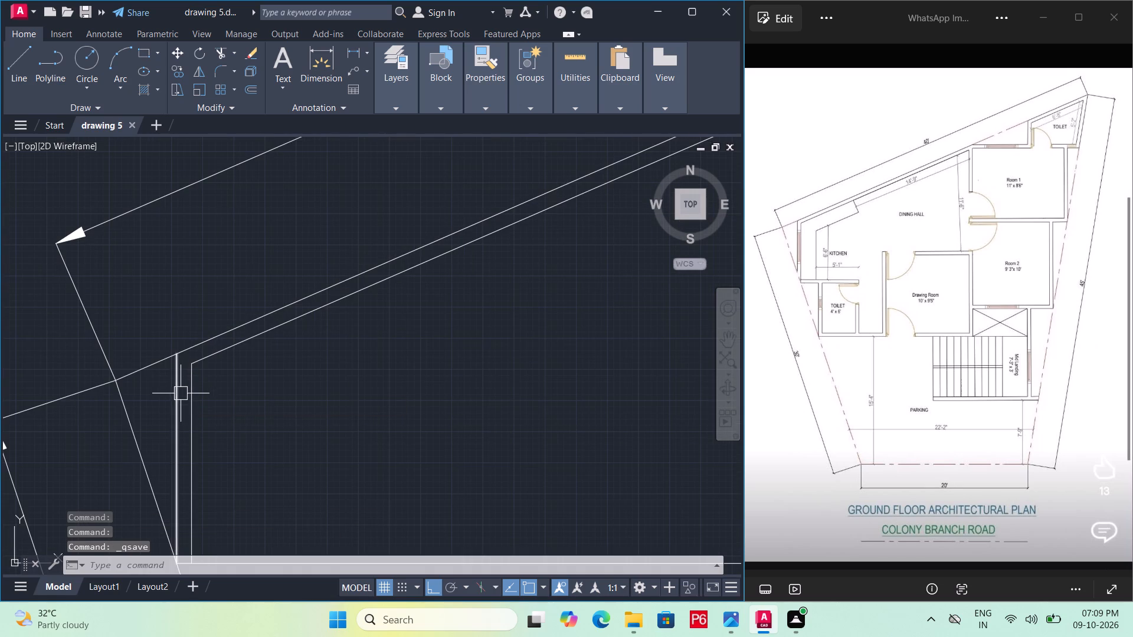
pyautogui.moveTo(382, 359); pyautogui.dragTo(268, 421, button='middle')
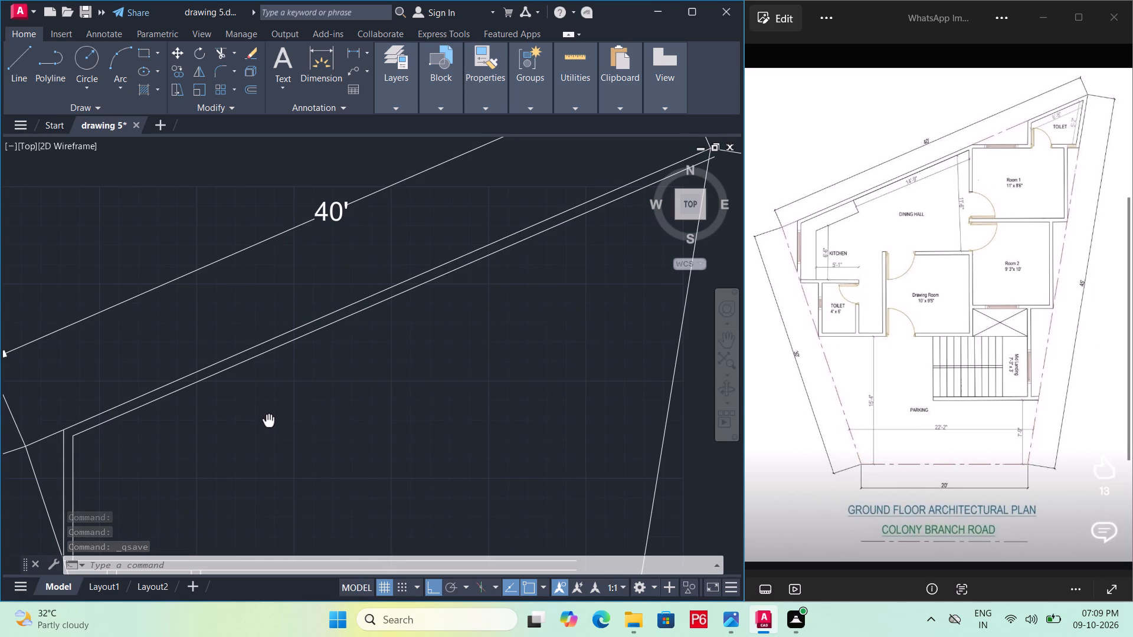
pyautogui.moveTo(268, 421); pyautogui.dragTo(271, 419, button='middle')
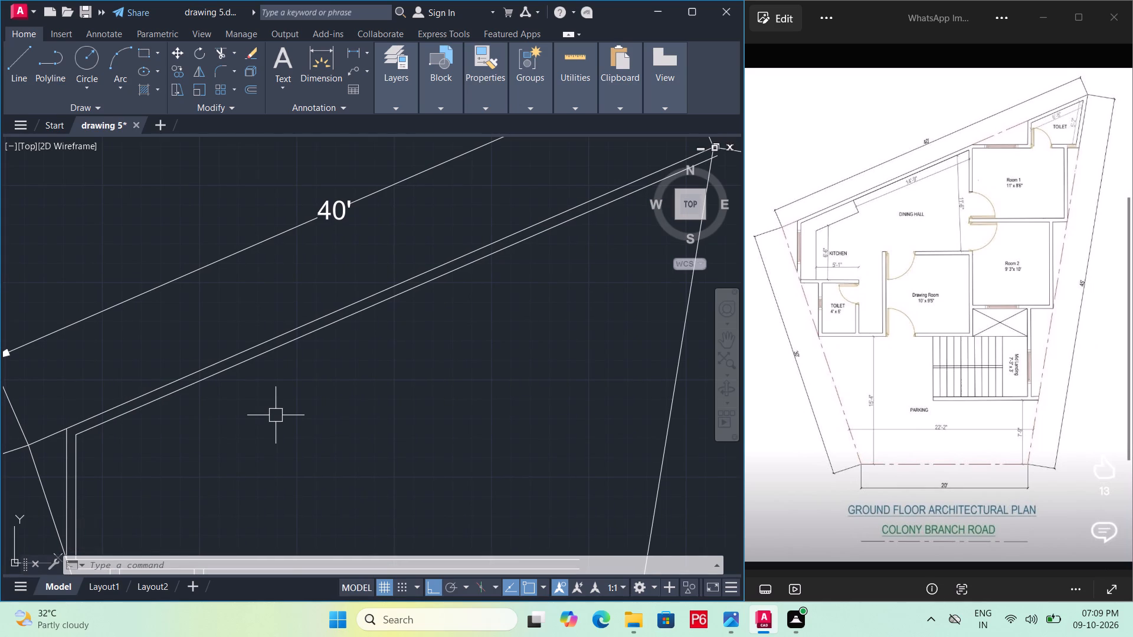
# Trim the end of the inner sloping 40' wall line that overshoots the 45' boundary line.
pyautogui.moveTo(511, 287); pyautogui.dragTo(444, 252, button='middle')
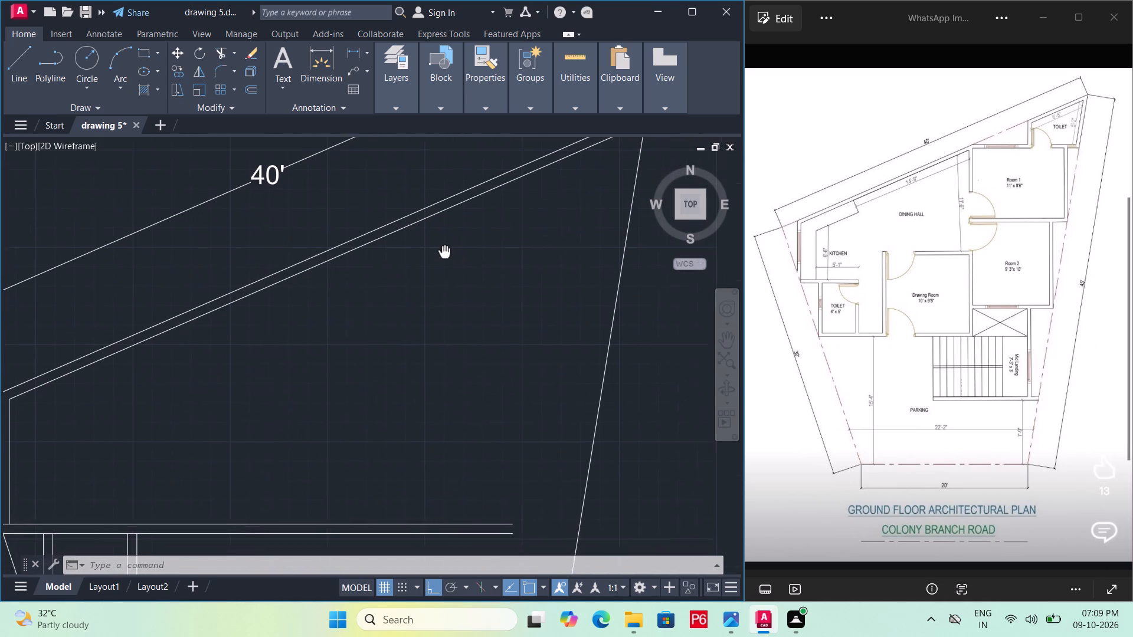
pyautogui.moveTo(444, 252); pyautogui.dragTo(439, 221, button='middle')
pyautogui.scroll(-2, 415, 275)
pyautogui.moveTo(446, 265); pyautogui.dragTo(408, 321, button='middle')
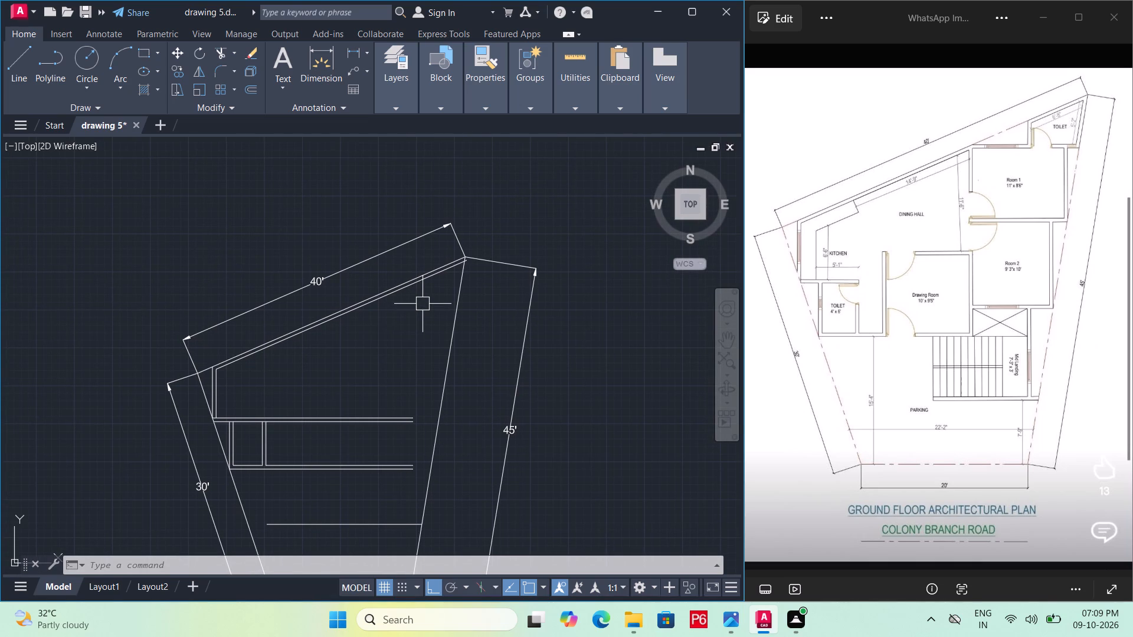
pyautogui.scroll(2, 437, 294)
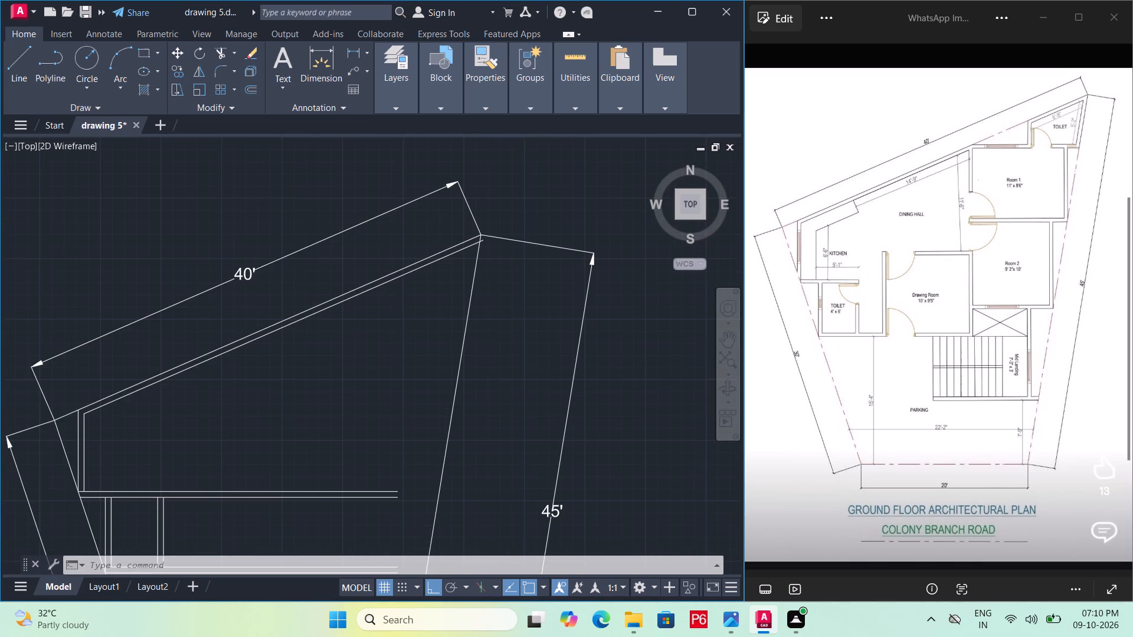
pyautogui.scroll(2, 500, 206)
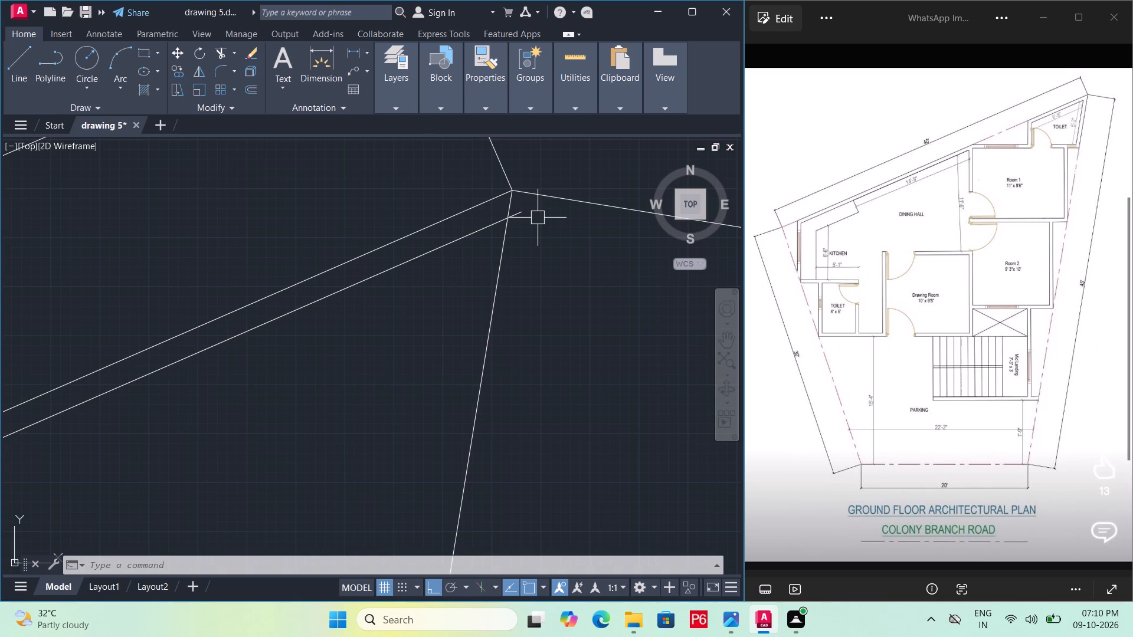
pyautogui.write('tr')
pyautogui.press('space')
pyautogui.press('space')
pyautogui.click(524, 215)
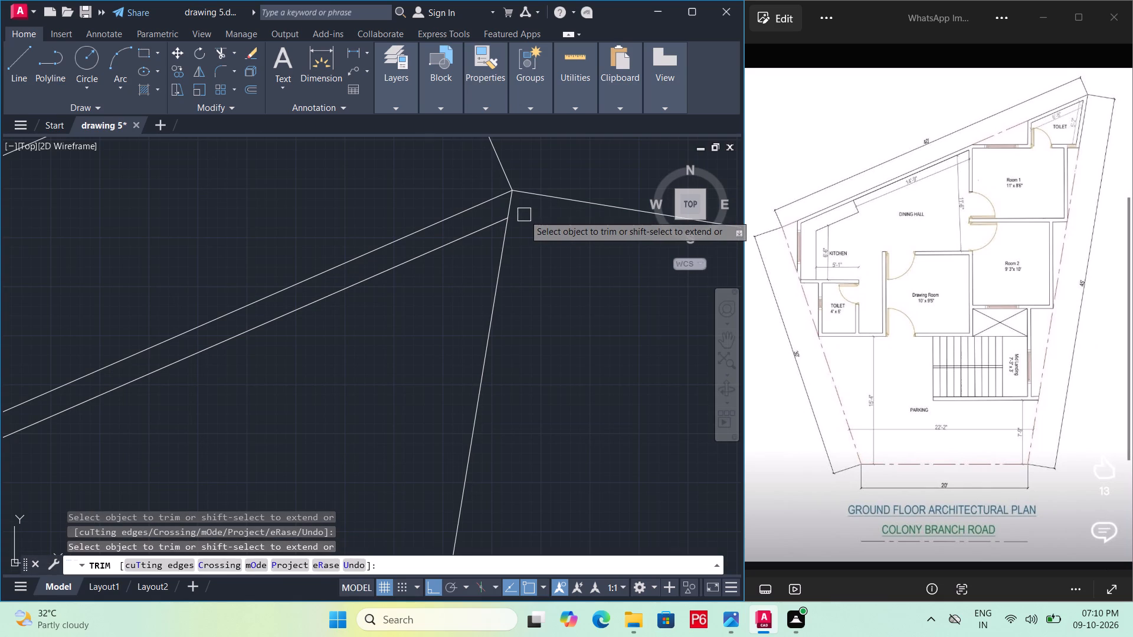
# Save the drawing.
pyautogui.hotkey('ctrl', 's')
pyautogui.hotkey('ctrl', 's')
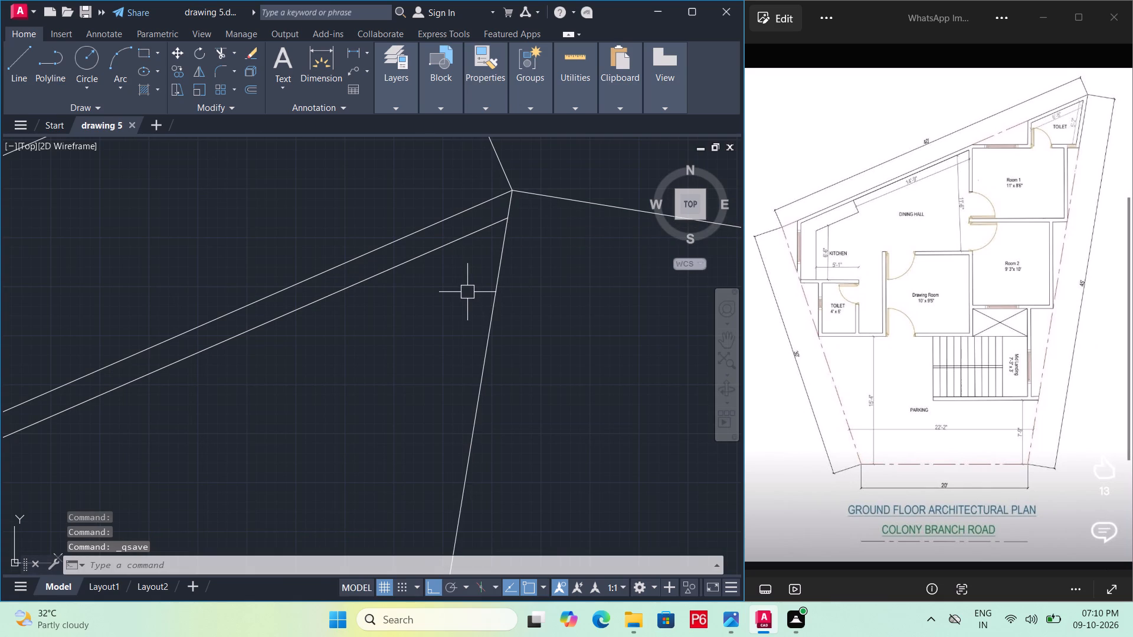
# Offset the sloping 45' boundary line 6" inward.
pyautogui.write('o')
pyautogui.press('space')
pyautogui.press('space')
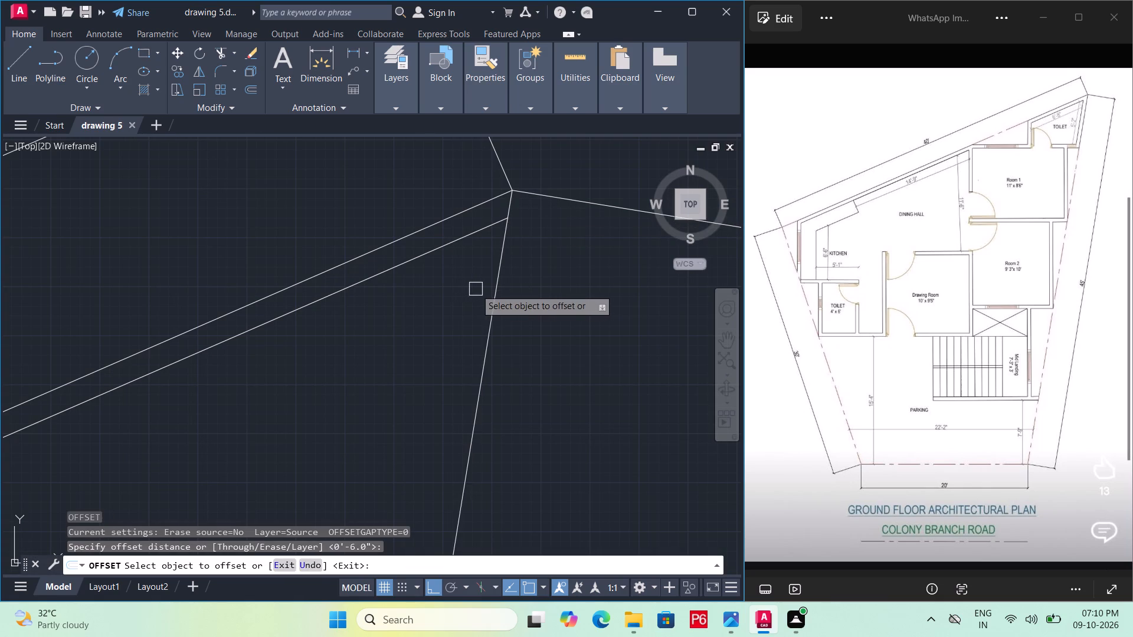
pyautogui.click(494, 288)
pyautogui.click(430, 301)
pyautogui.press('Escape')
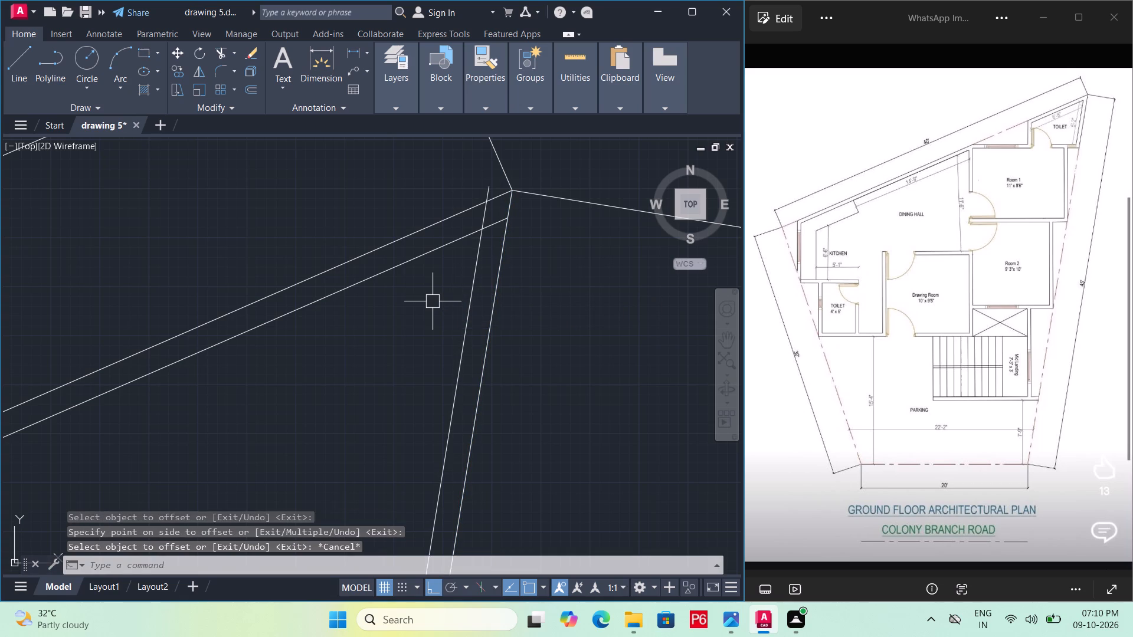
# Trim the overlapping ends where the inner 40' and inner 45' wall lines meet to form a clean inner corner.
pyautogui.write('tr')
pyautogui.press('space')
pyautogui.press('space')
pyautogui.click(493, 189)
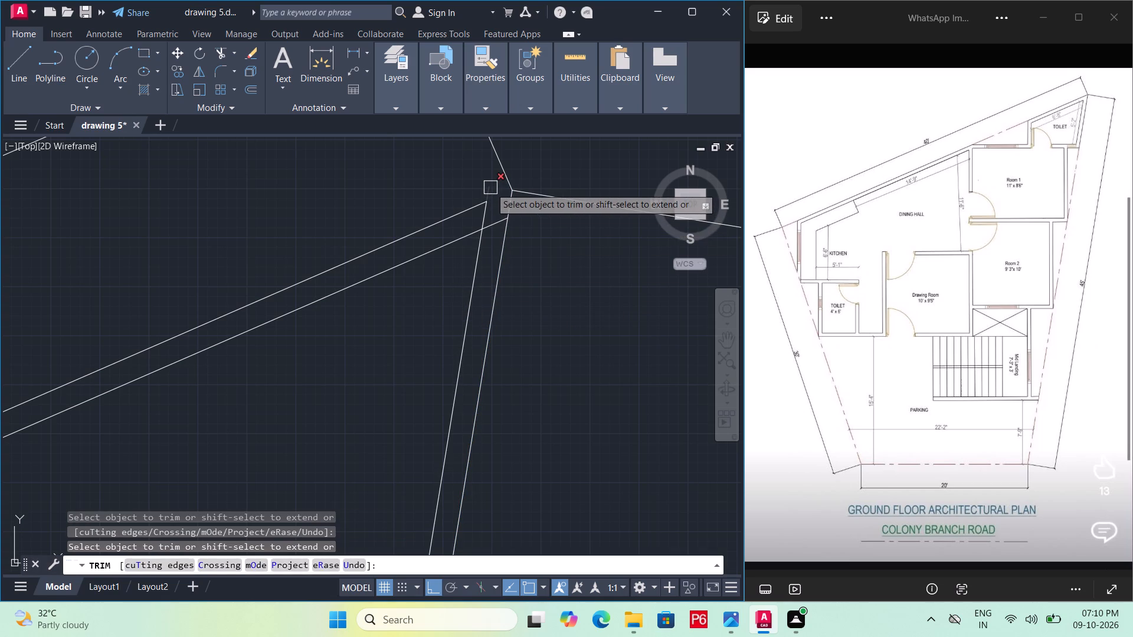
pyautogui.hotkey('ctrl', 'z')
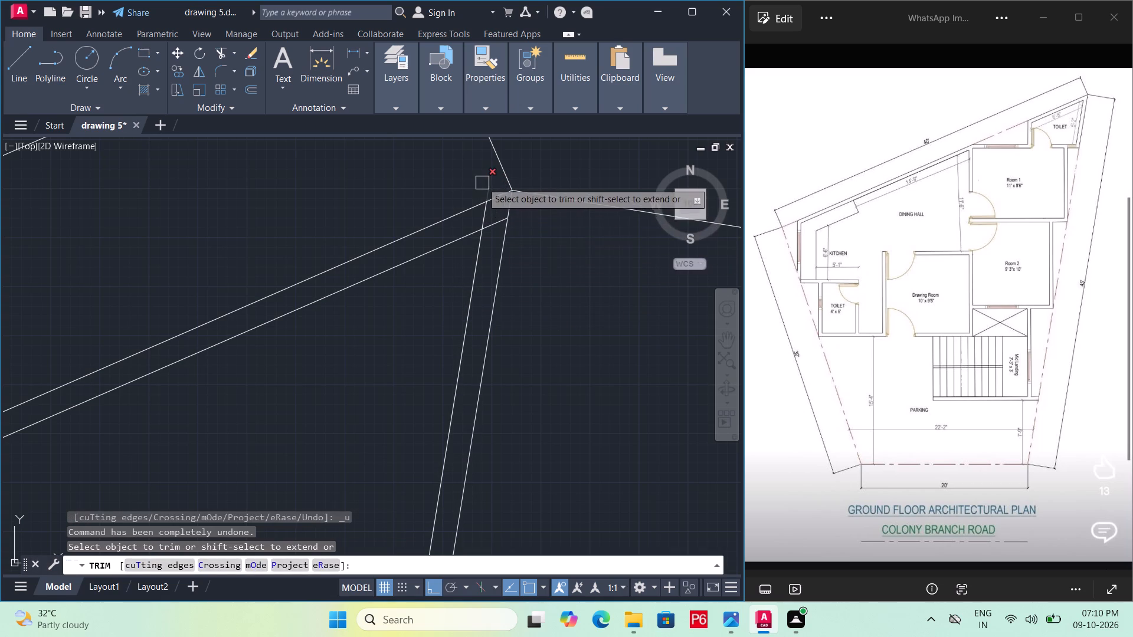
pyautogui.click(482, 182)
pyautogui.click(482, 216)
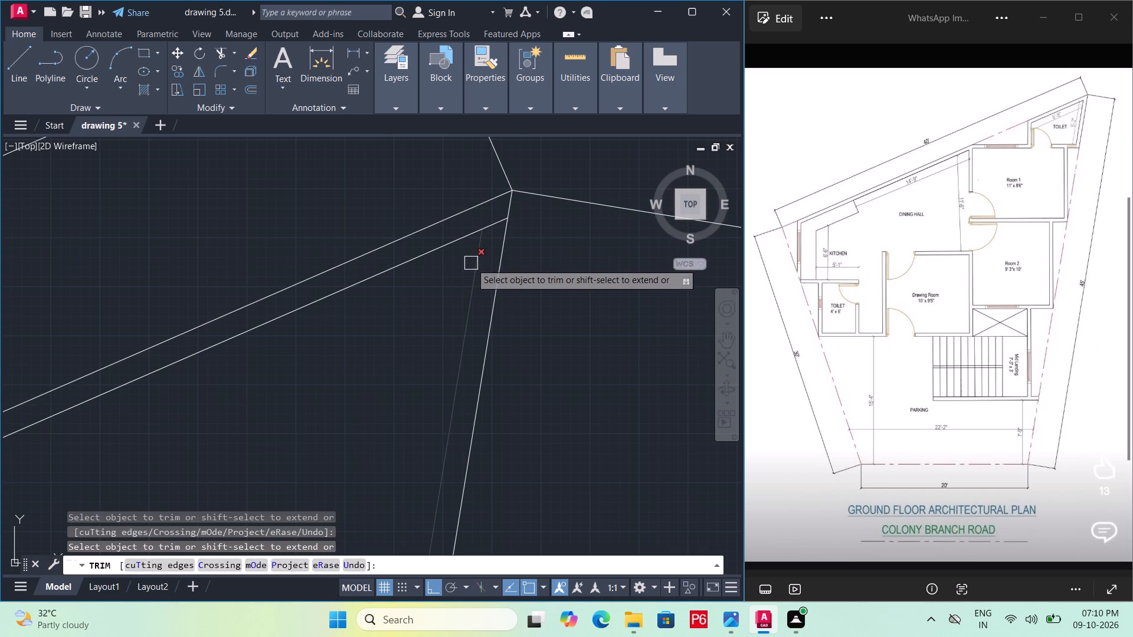
pyautogui.click(496, 221)
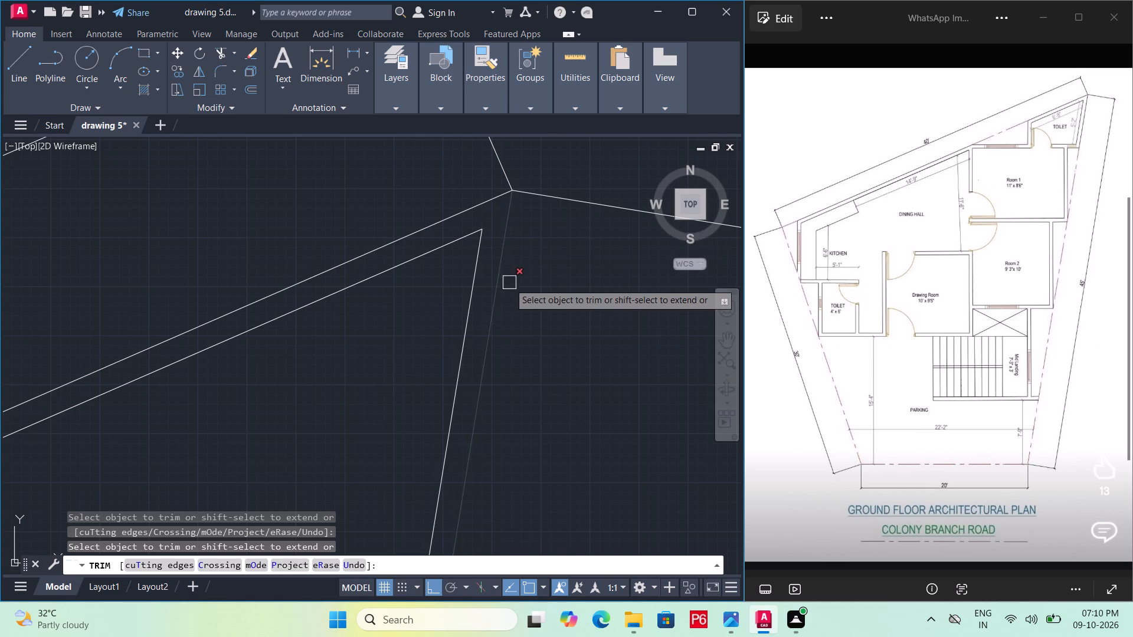
# Save the drawing.
pyautogui.hotkey('ctrl', 's')
pyautogui.hotkey('ctrl', 's')
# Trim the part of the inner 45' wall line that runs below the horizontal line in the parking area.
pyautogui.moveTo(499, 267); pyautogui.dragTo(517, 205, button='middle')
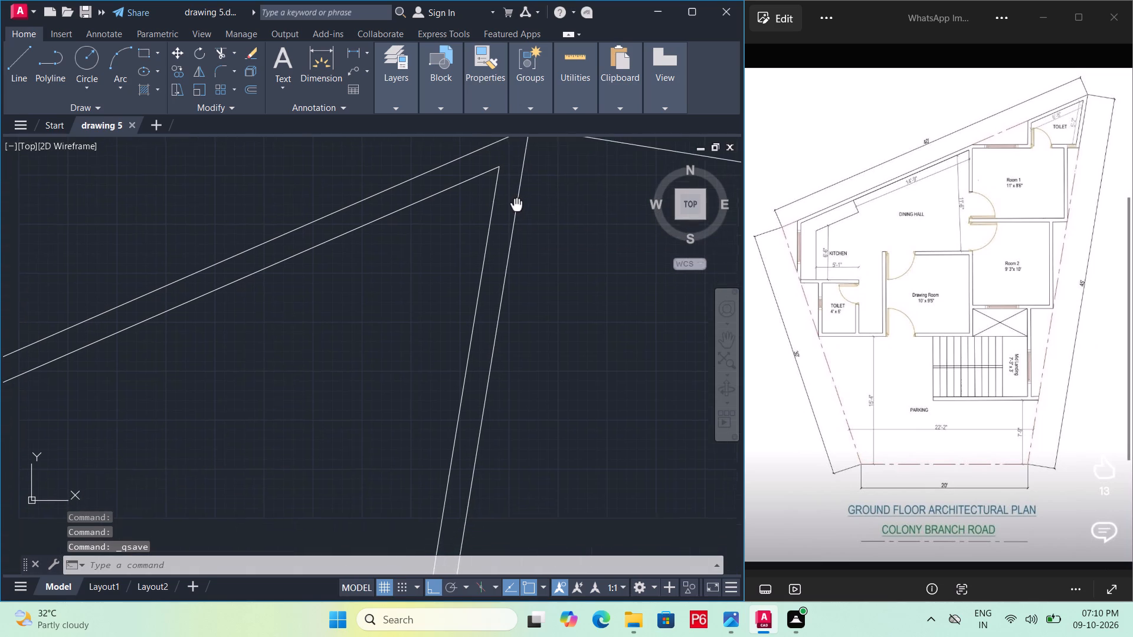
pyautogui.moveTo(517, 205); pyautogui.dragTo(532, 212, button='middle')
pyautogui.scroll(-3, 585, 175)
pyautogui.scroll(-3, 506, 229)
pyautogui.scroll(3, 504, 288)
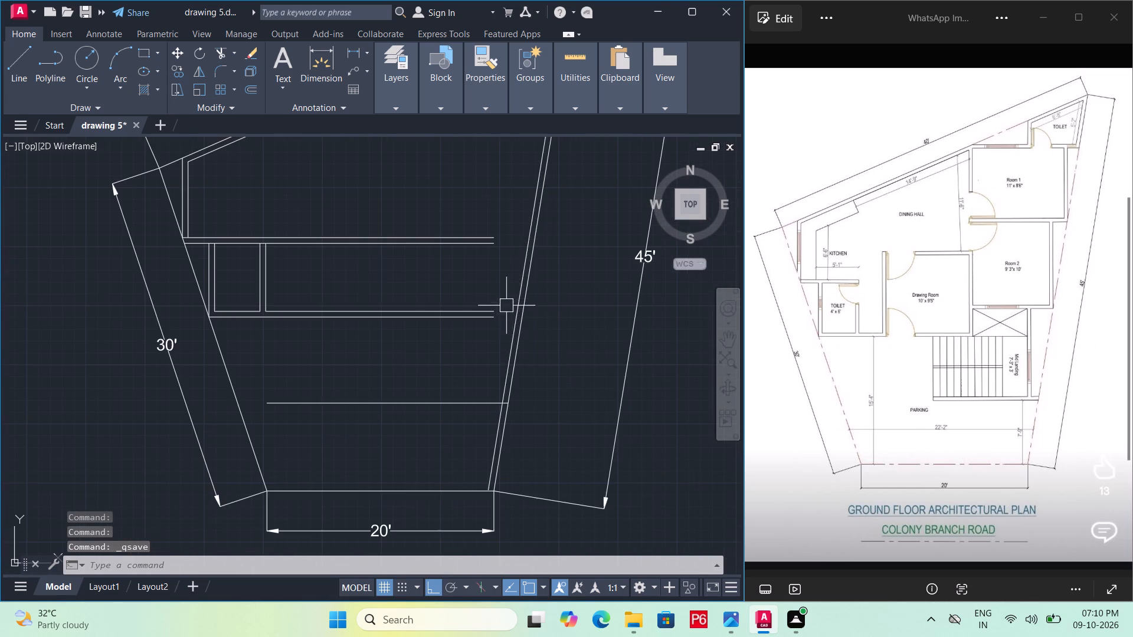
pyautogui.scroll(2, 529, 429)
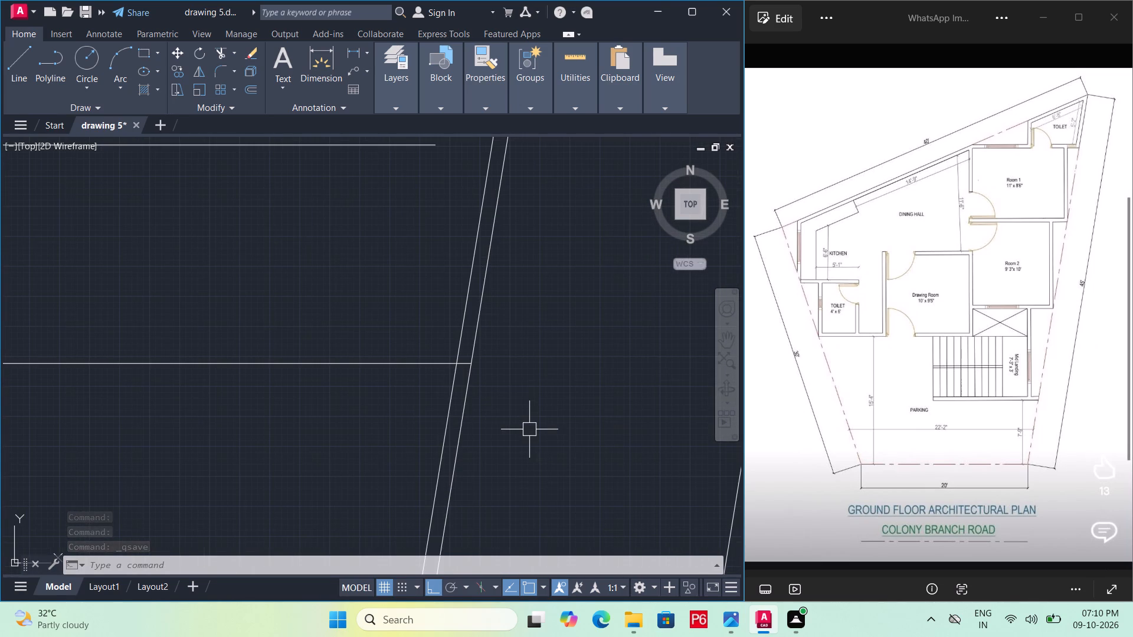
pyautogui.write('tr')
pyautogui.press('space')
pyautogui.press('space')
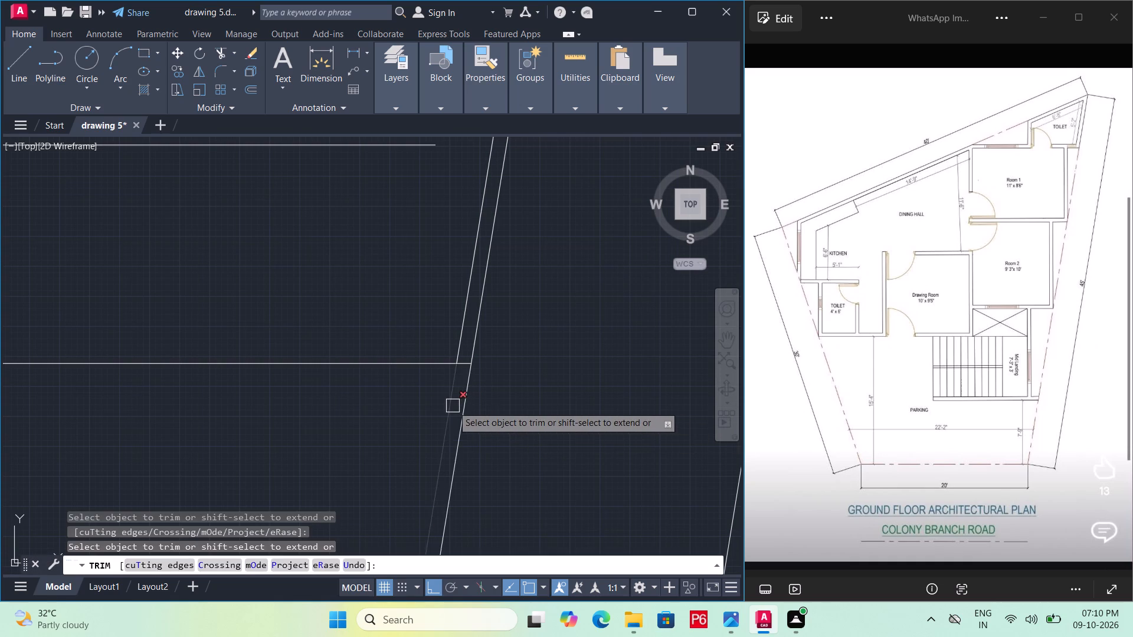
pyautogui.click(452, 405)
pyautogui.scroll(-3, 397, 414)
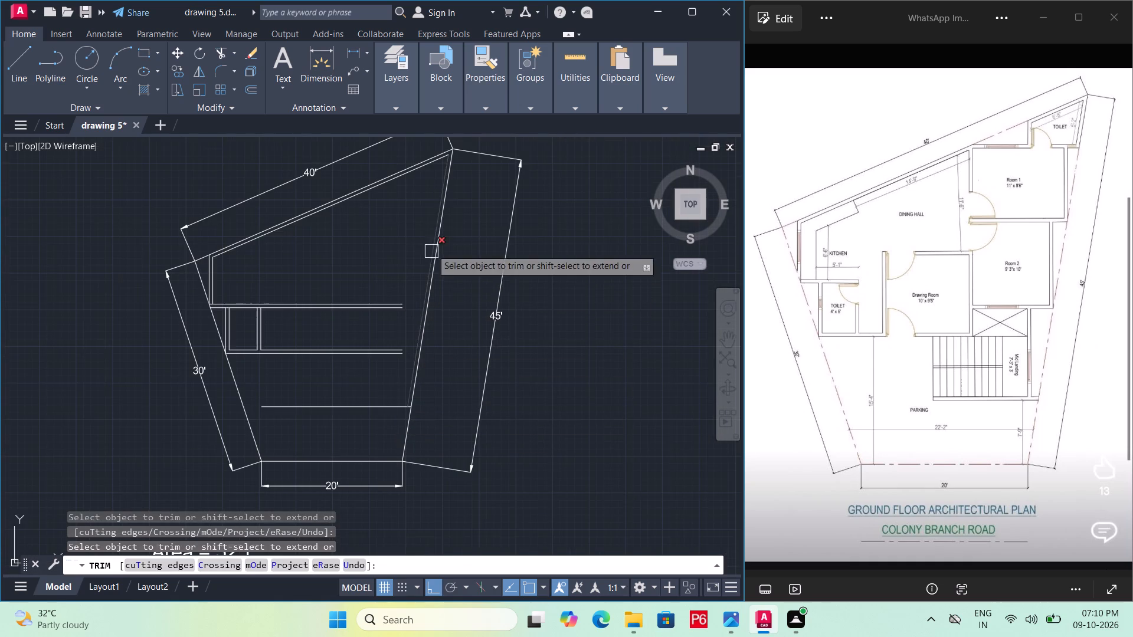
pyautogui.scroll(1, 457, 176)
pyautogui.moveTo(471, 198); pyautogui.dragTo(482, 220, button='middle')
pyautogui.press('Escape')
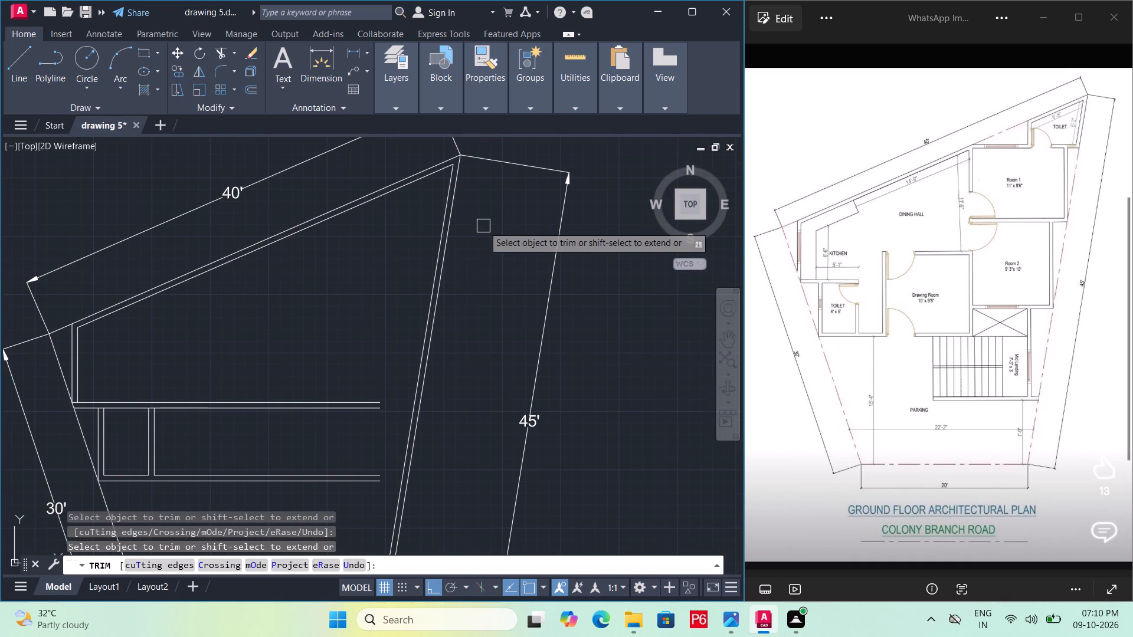
# Save the drawing.
pyautogui.hotkey('ctrl', 's')
pyautogui.hotkey('ctrl', 's')
pyautogui.hotkey('ctrl', 's')
# Delete the inner wall line that runs parallel to the 45' boundary line.
pyautogui.scroll(1, 453, 176)
pyautogui.moveTo(454, 176); pyautogui.dragTo(457, 183, button='middle')
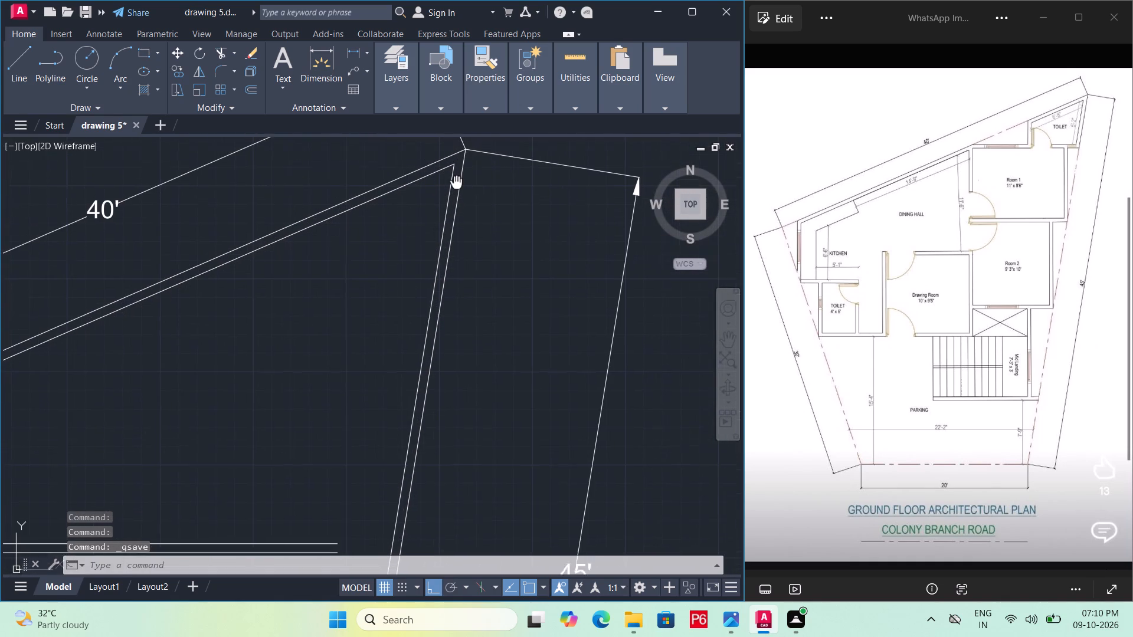
pyautogui.moveTo(457, 183); pyautogui.dragTo(457, 218, button='middle')
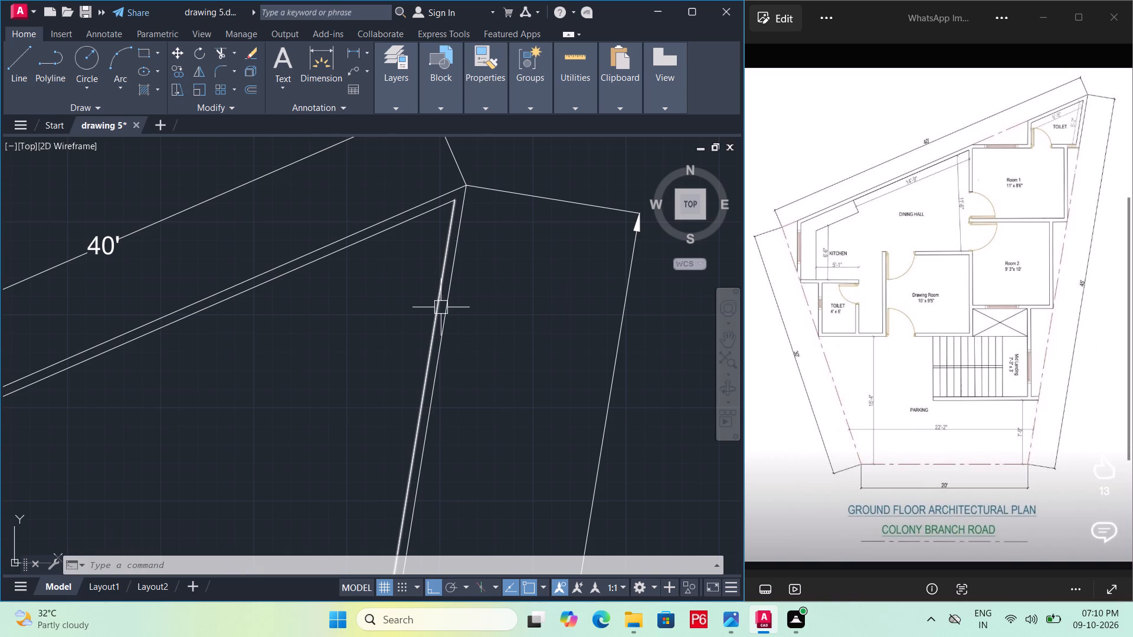
pyautogui.moveTo(441, 307); pyautogui.dragTo(493, 292, button='middle')
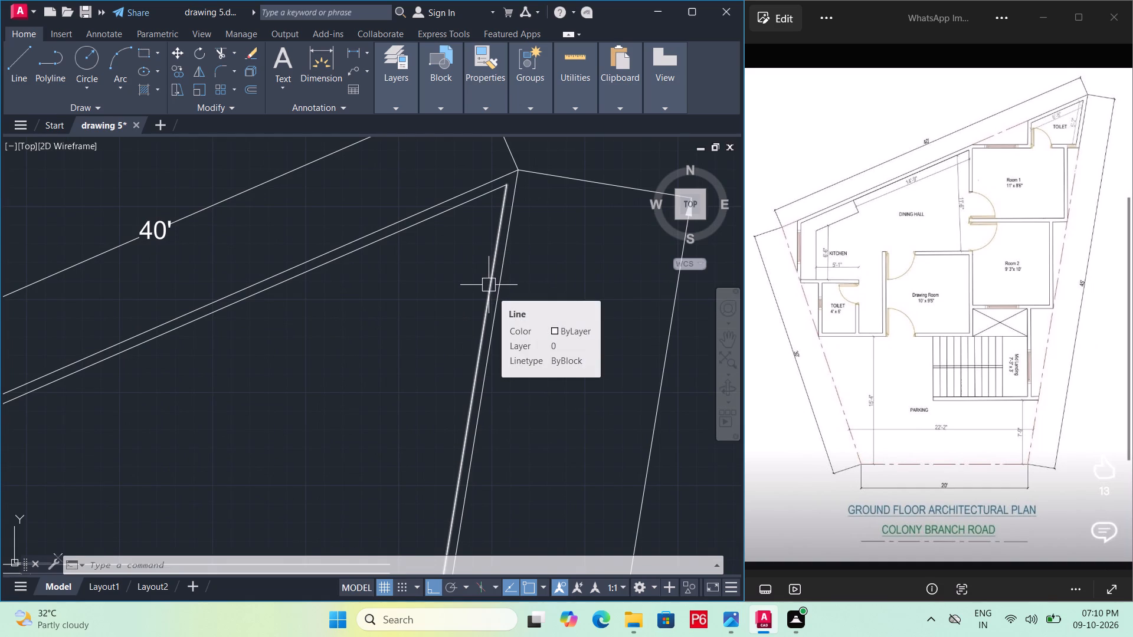
pyautogui.write('dimlin')
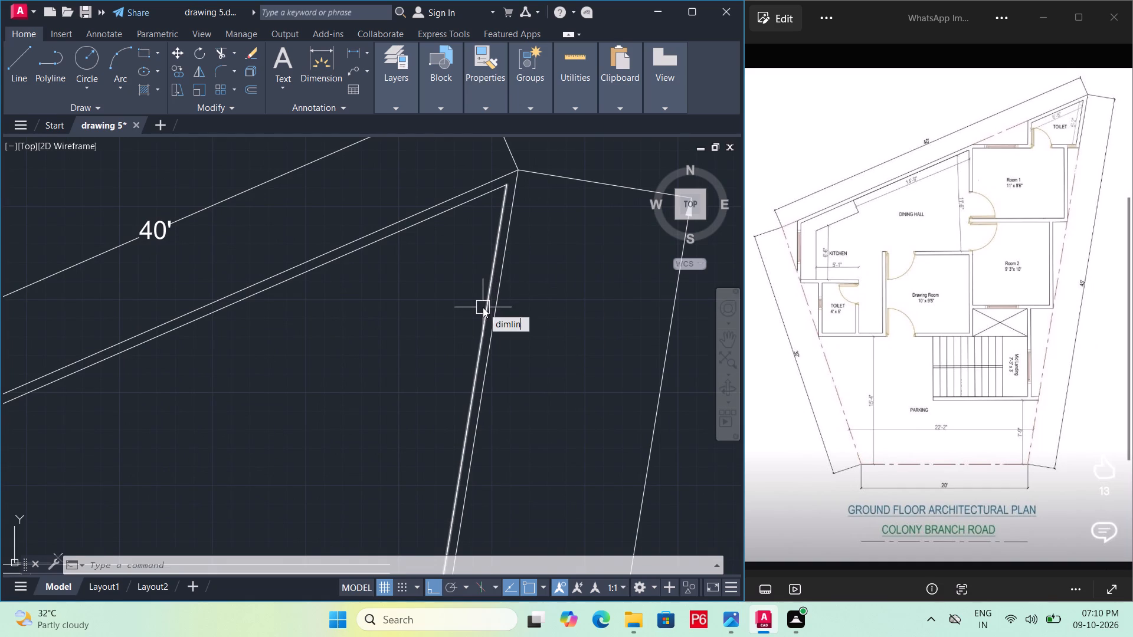
pyautogui.press('Escape')
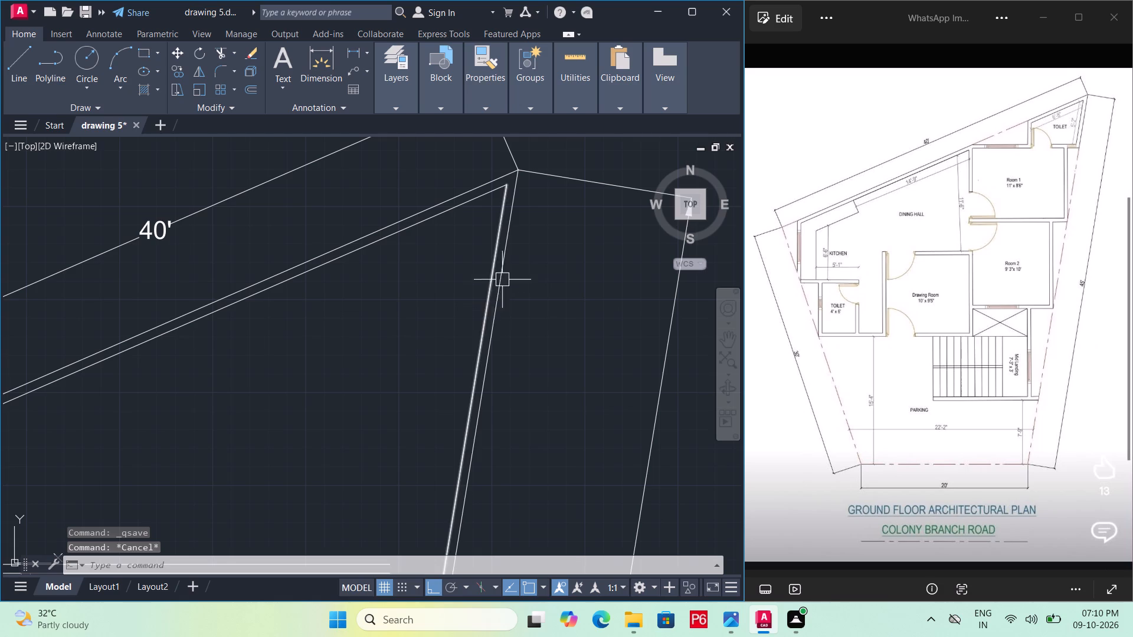
pyautogui.click(493, 270)
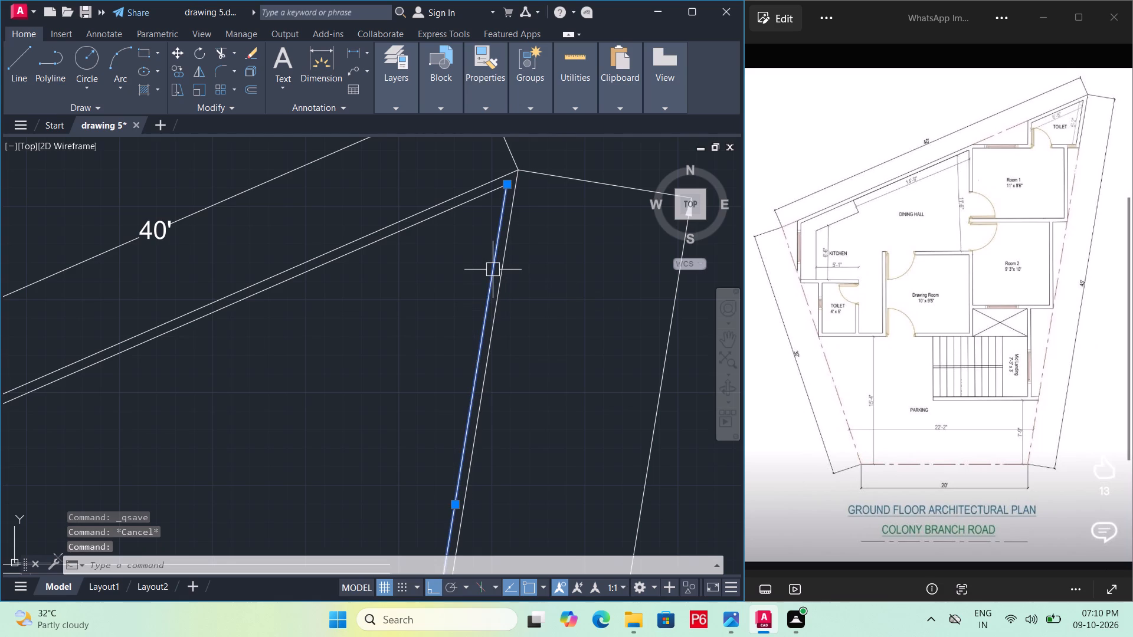
pyautogui.press('Delete')
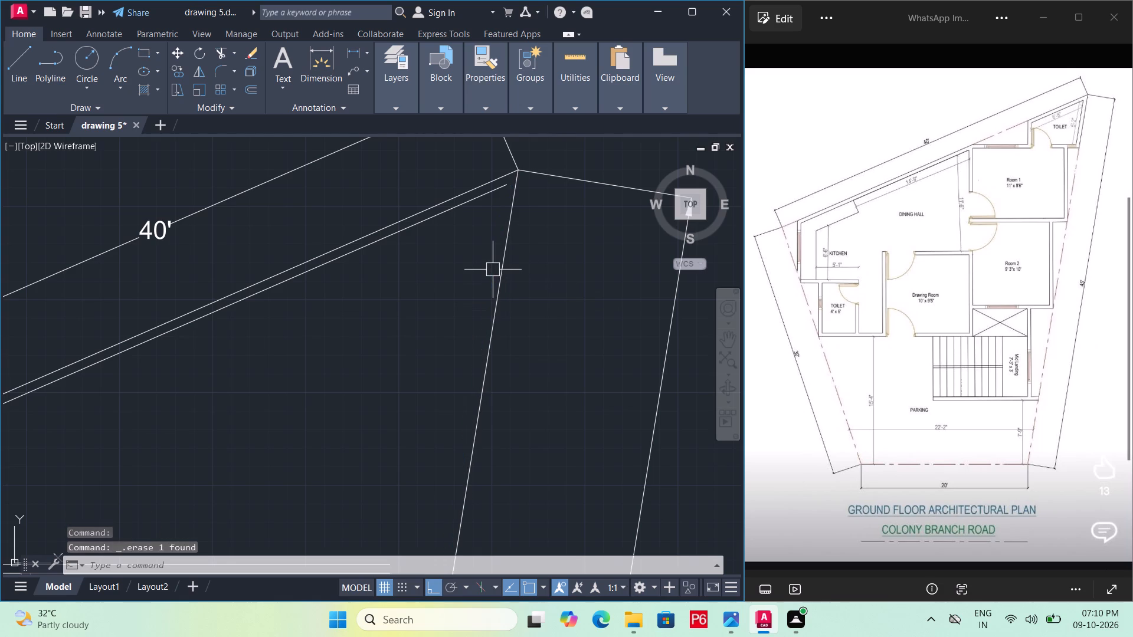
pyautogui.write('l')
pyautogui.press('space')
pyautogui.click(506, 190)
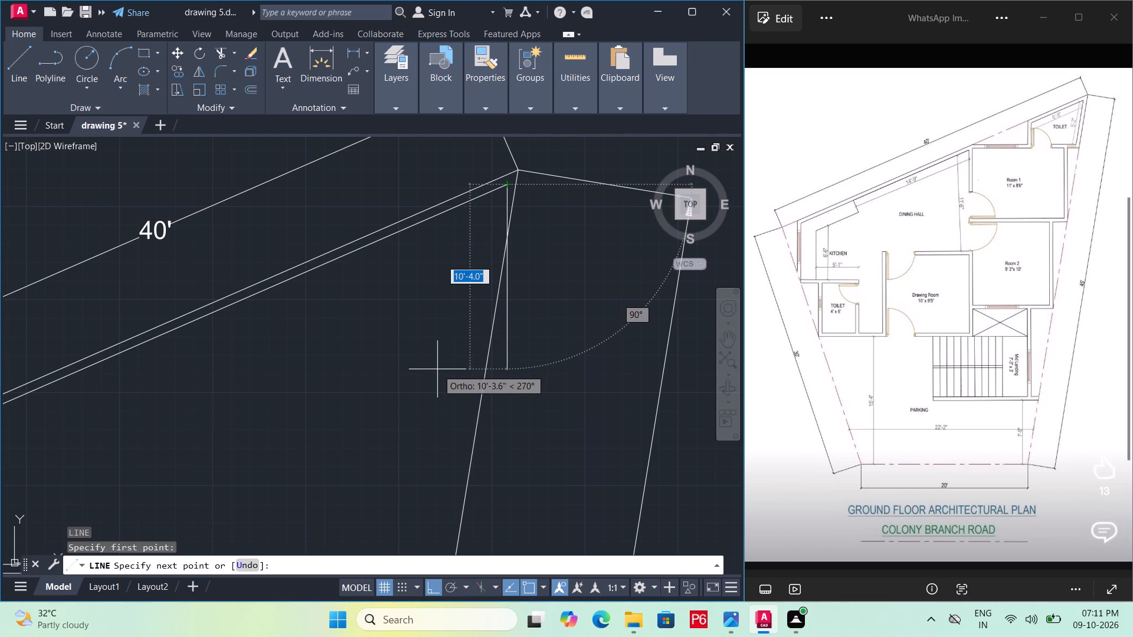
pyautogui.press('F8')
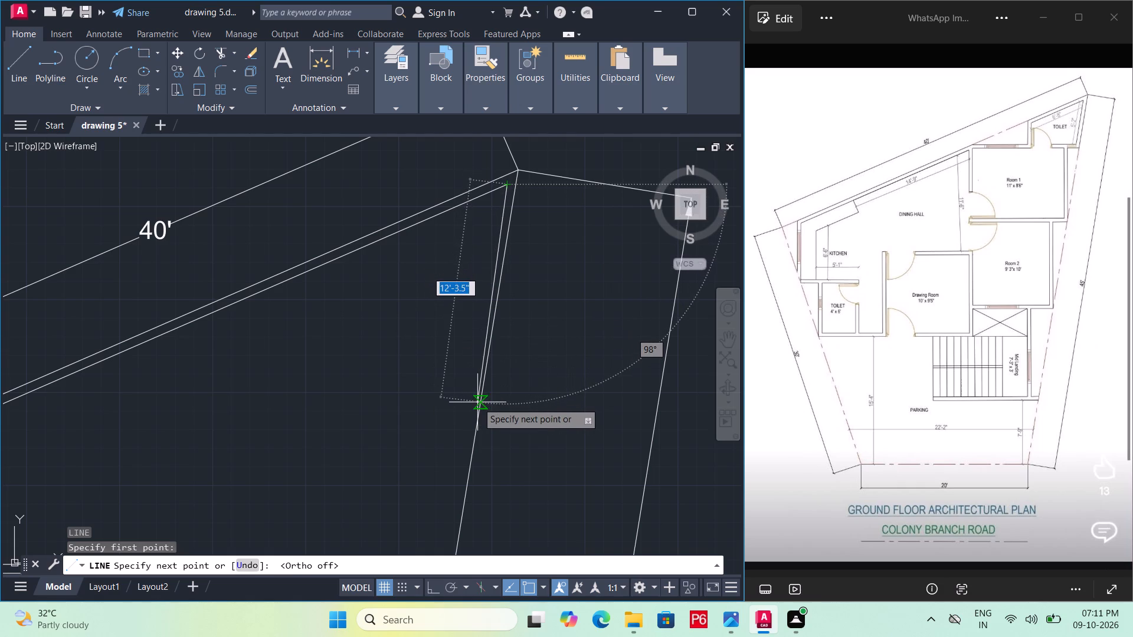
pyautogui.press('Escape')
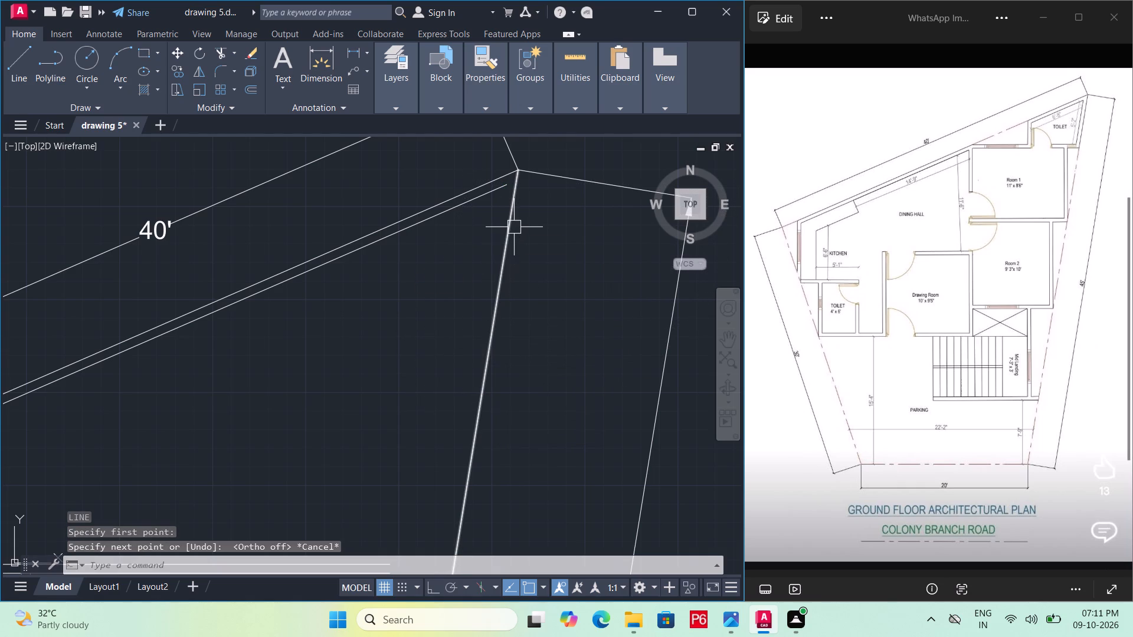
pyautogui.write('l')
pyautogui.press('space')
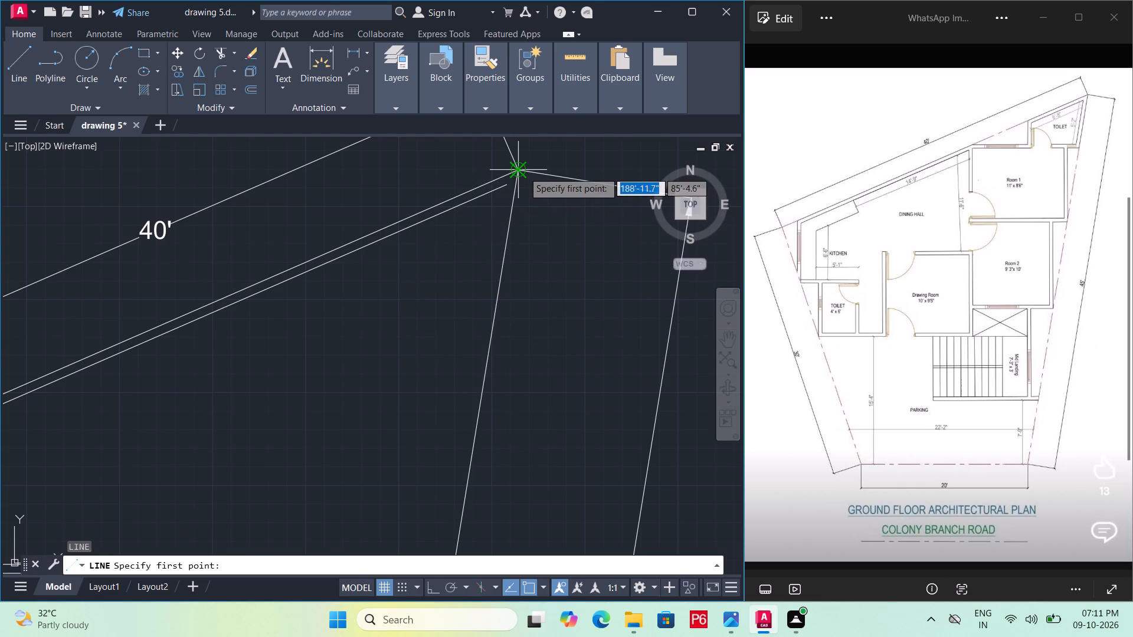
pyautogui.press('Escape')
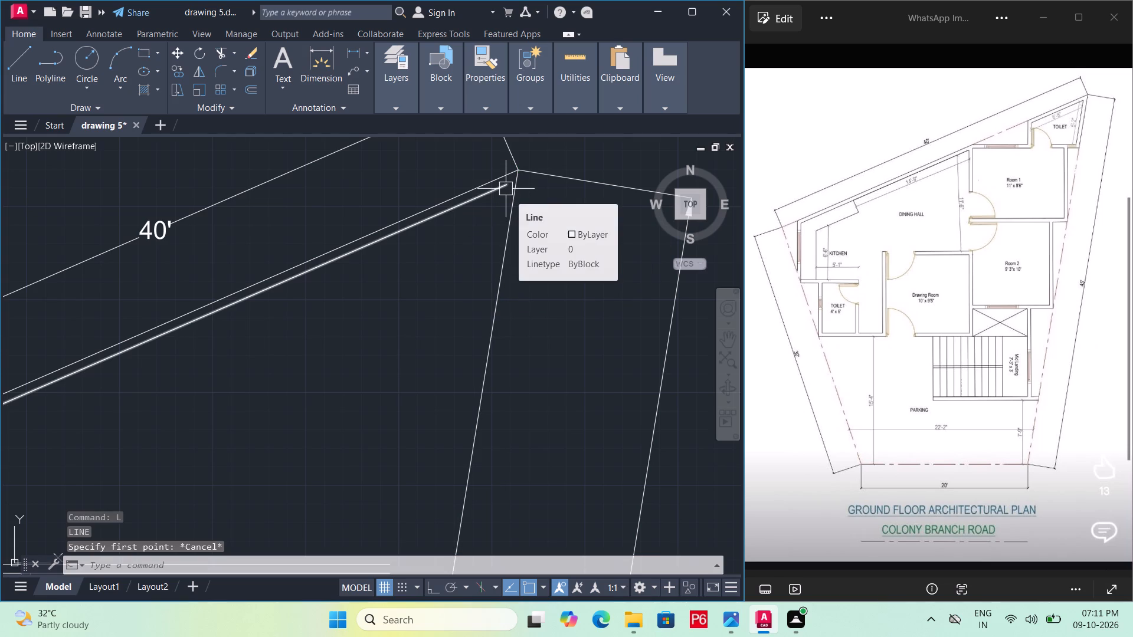
# Draw a 5'7" vertical line straight down from the upper end of the inner sloping 40' wall line.
pyautogui.press('l')
pyautogui.press('space')
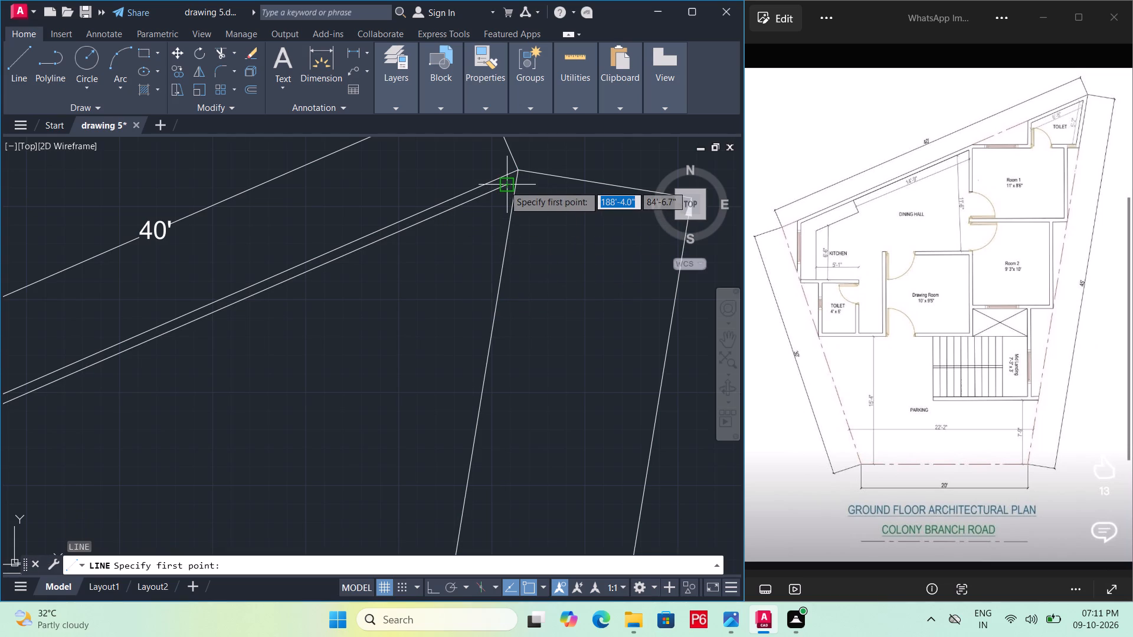
pyautogui.click(504, 185)
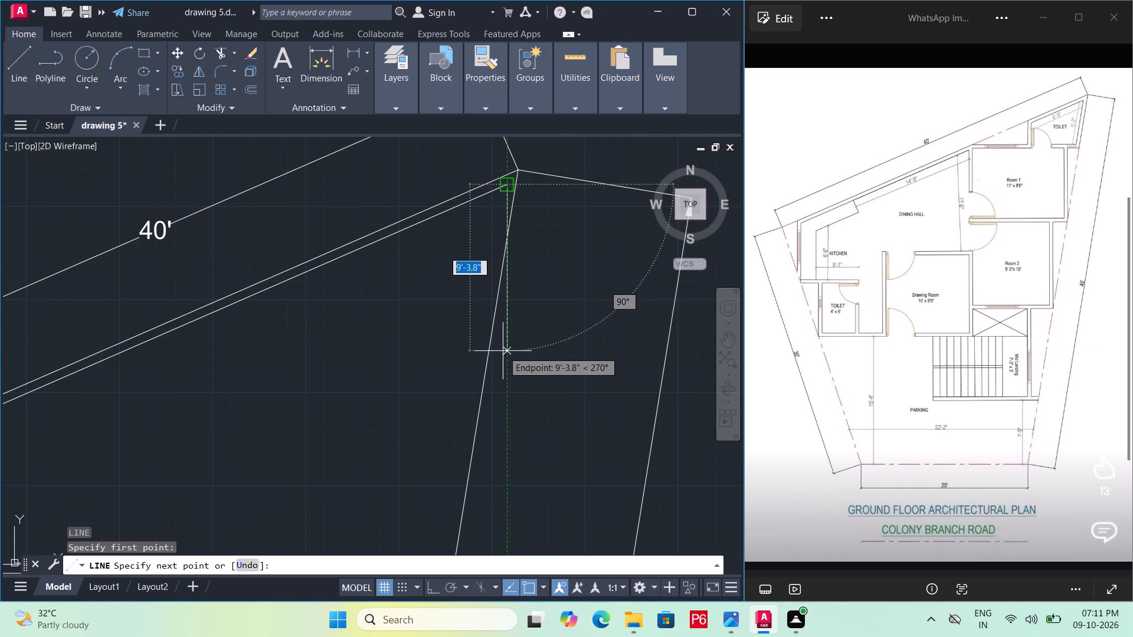
pyautogui.write('5\'7"')
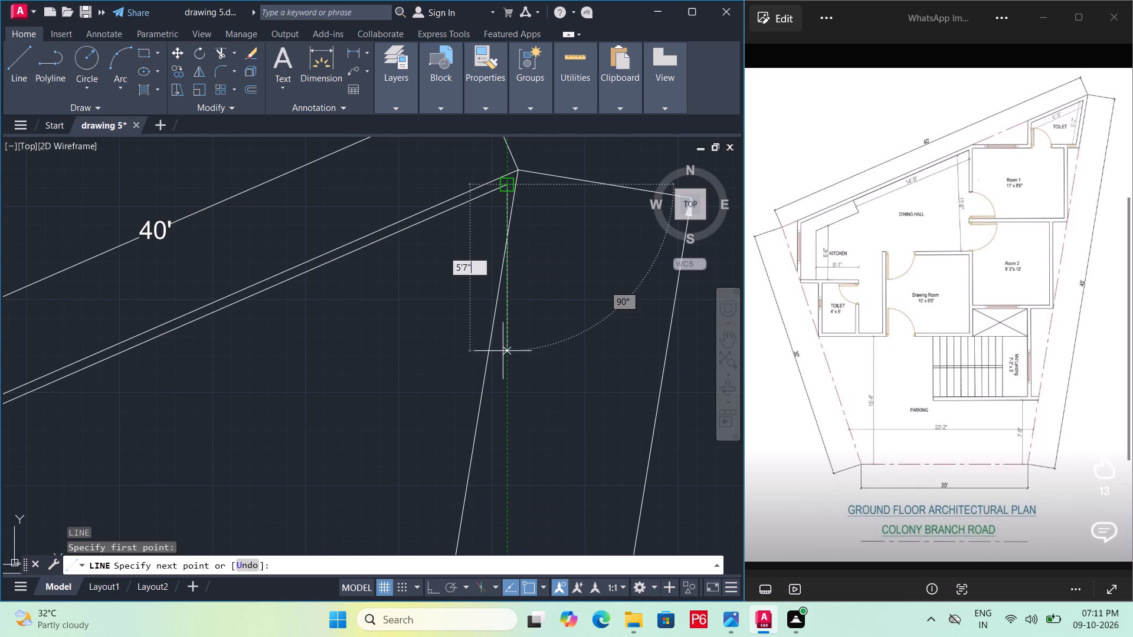
pyautogui.press('Return')
pyautogui.press('Escape')
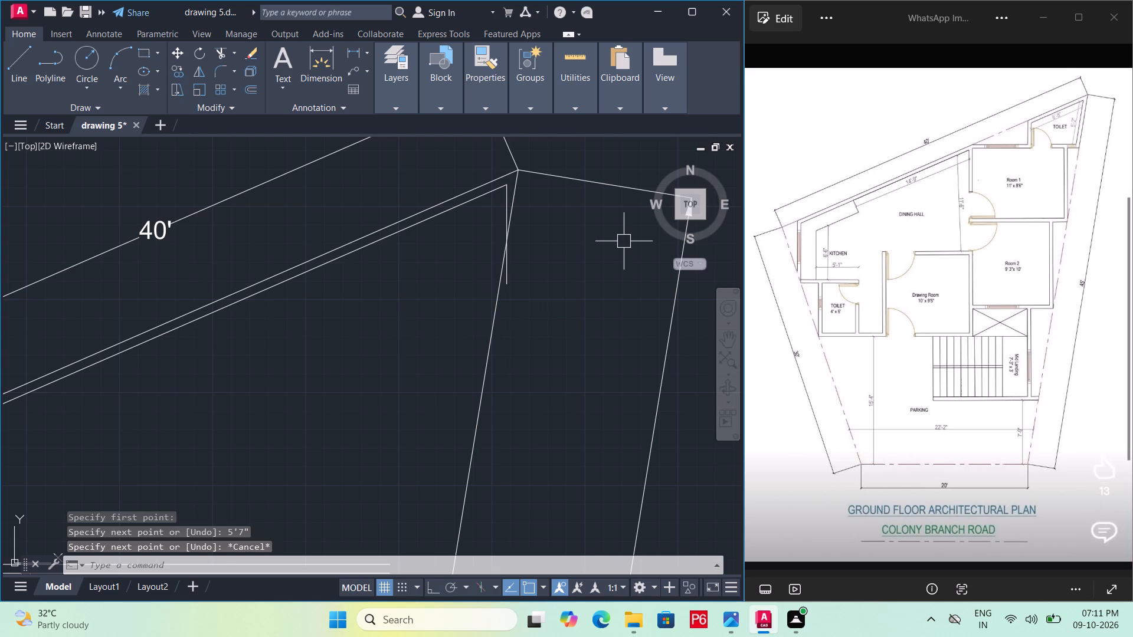
# Offset the sloping 45' boundary line 6" towards the inside of the plan.
pyautogui.click(515, 190)
pyautogui.press('o')
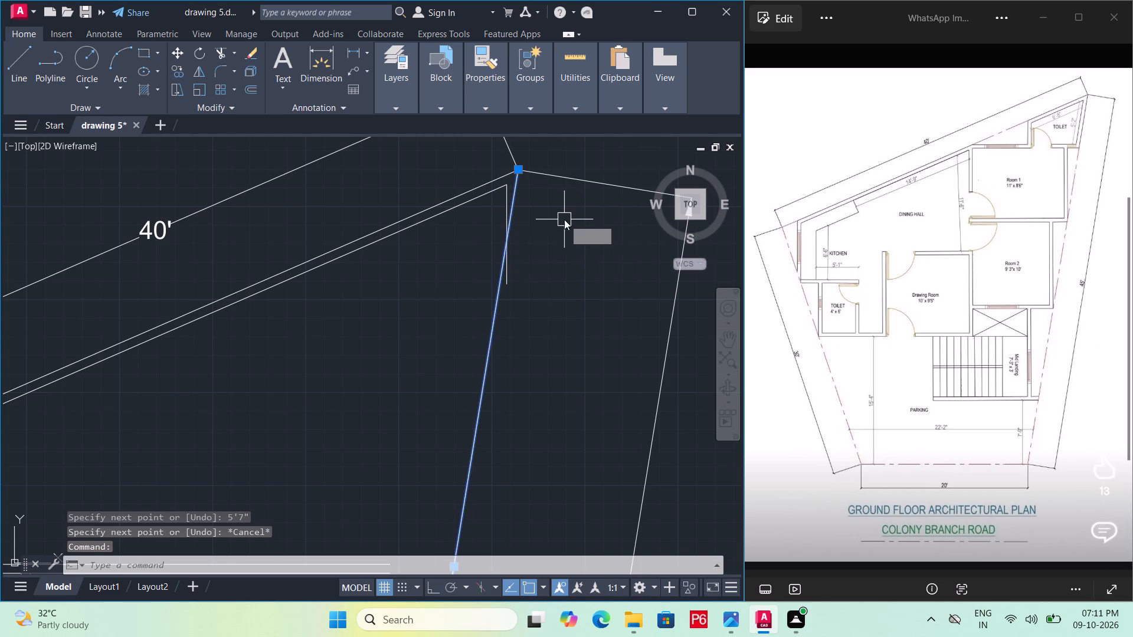
pyautogui.press('space')
pyautogui.press('space')
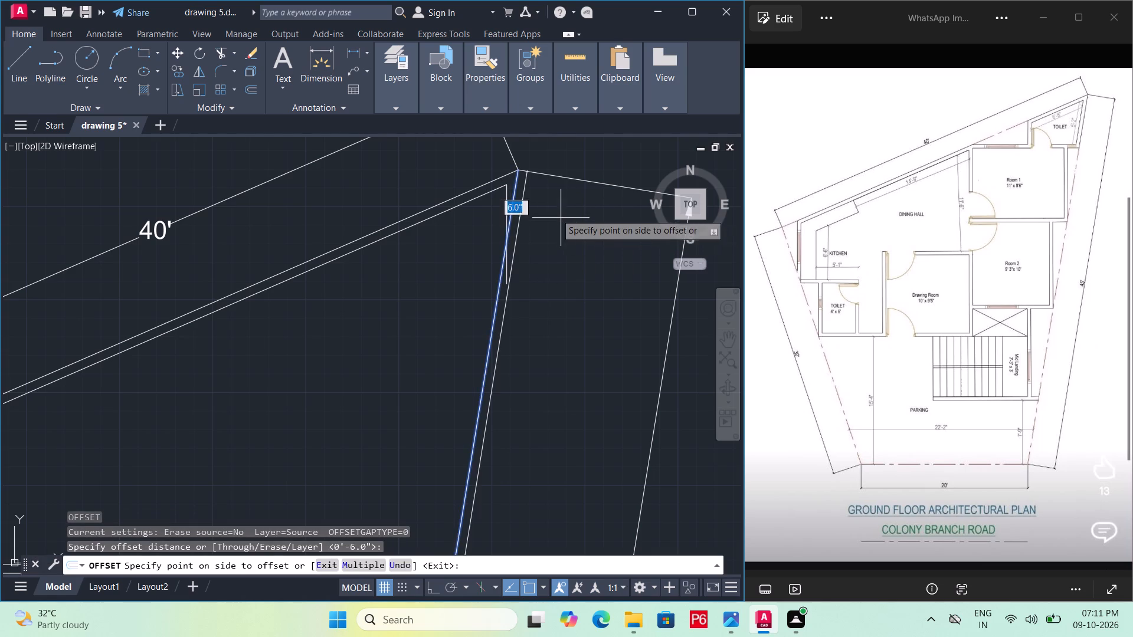
pyautogui.click(479, 216)
pyautogui.scroll(2, 508, 193)
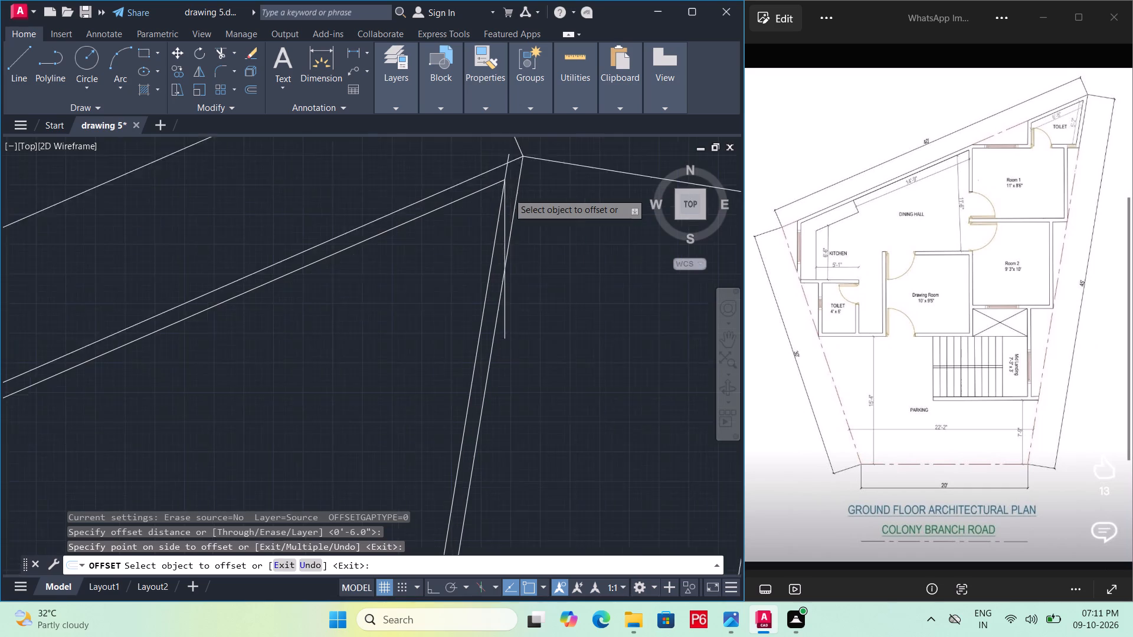
pyautogui.press('Escape')
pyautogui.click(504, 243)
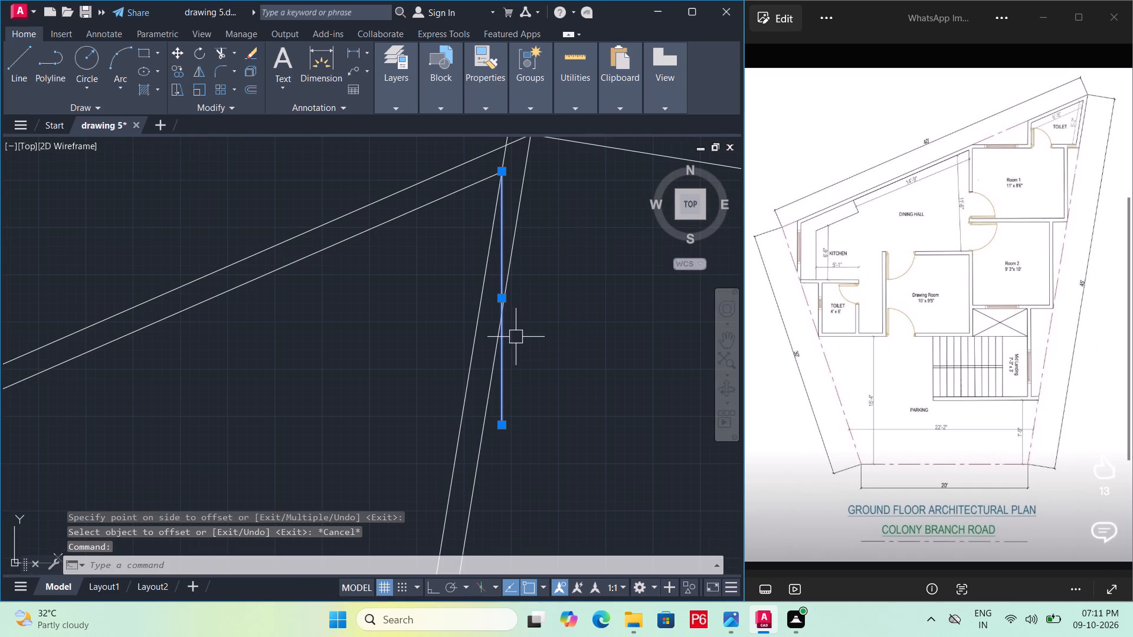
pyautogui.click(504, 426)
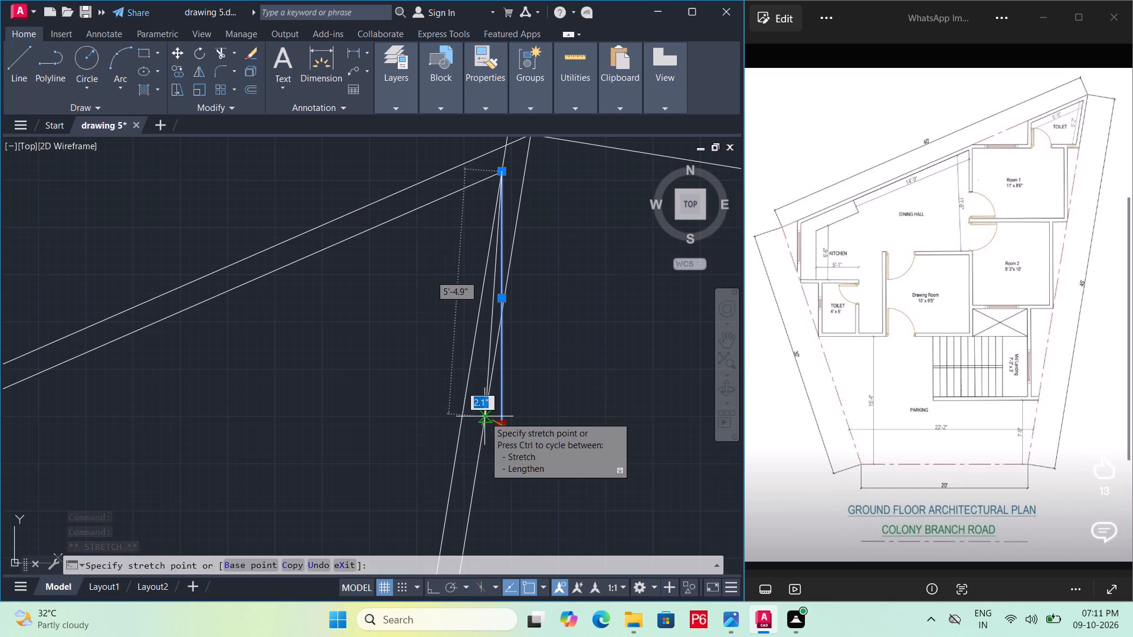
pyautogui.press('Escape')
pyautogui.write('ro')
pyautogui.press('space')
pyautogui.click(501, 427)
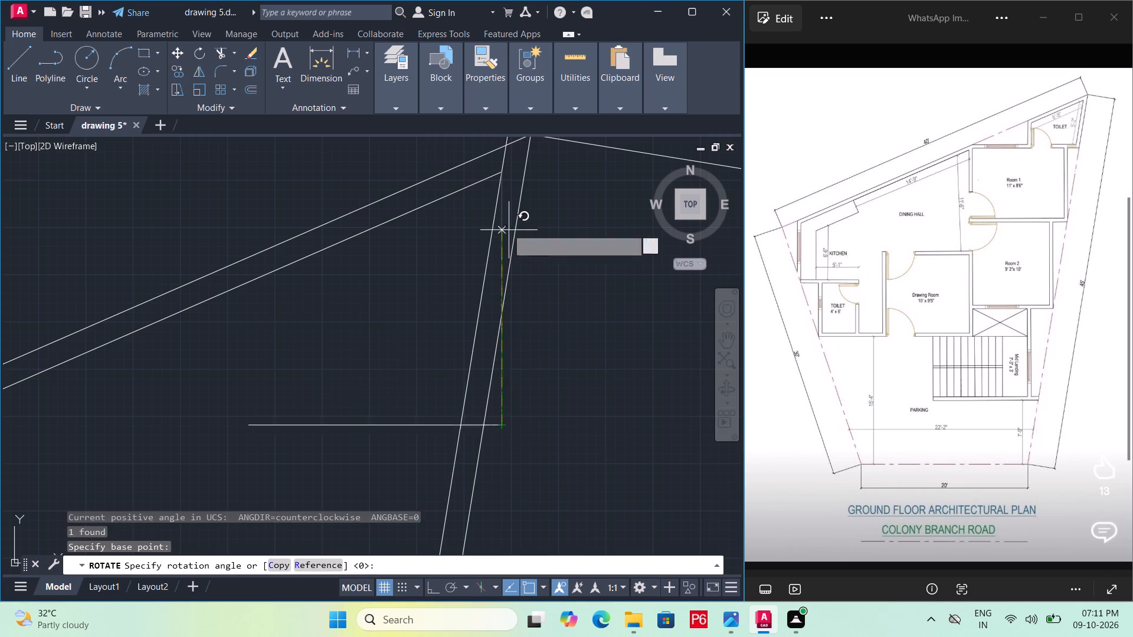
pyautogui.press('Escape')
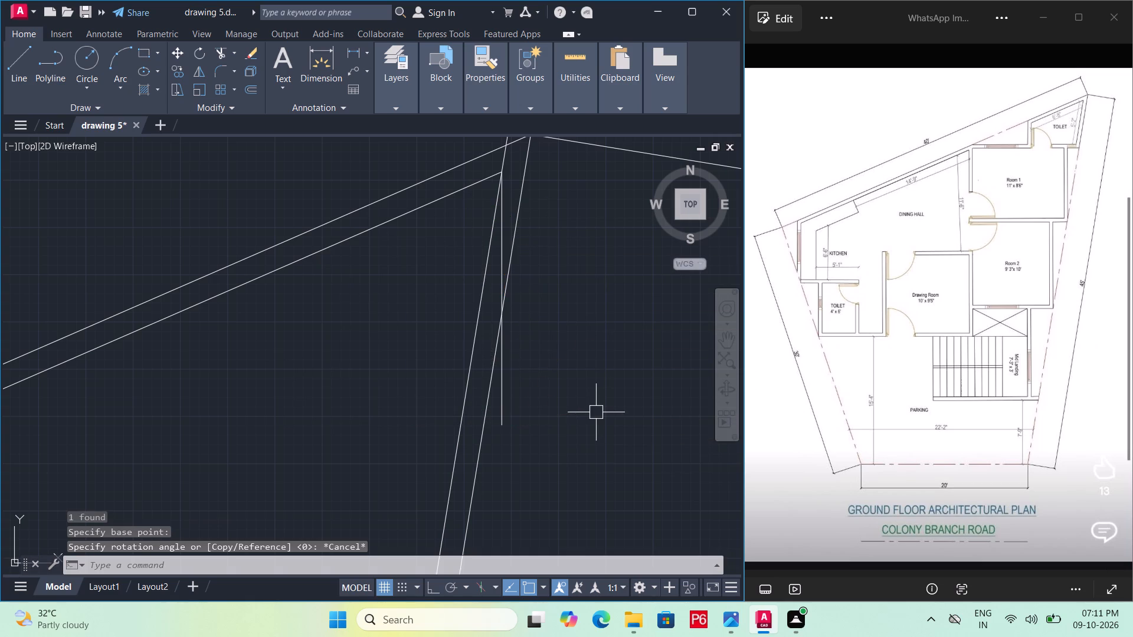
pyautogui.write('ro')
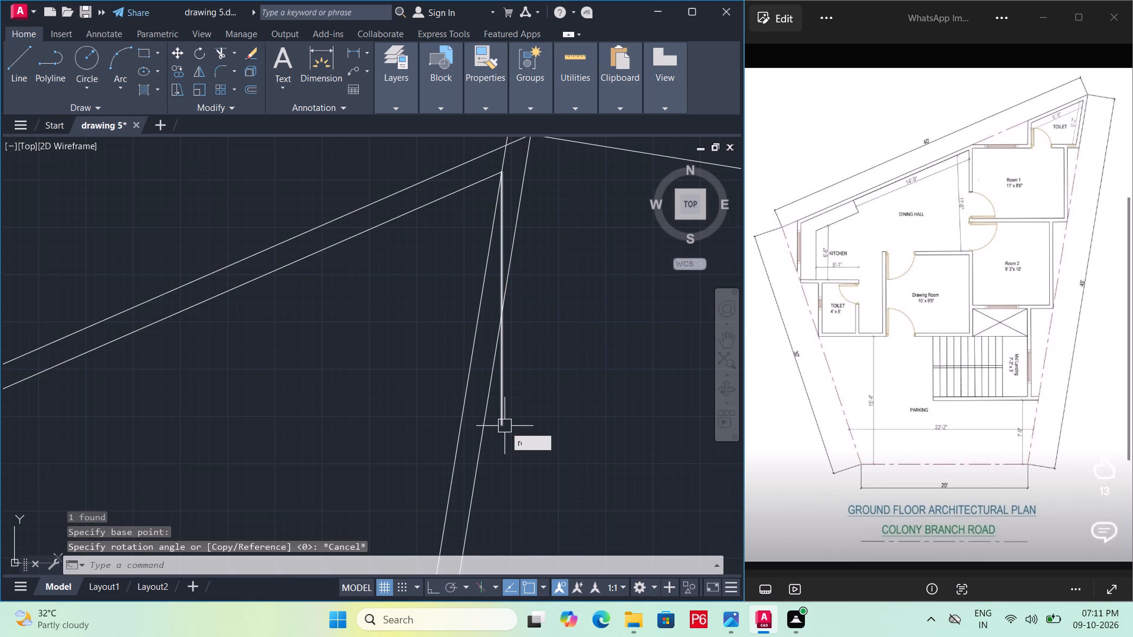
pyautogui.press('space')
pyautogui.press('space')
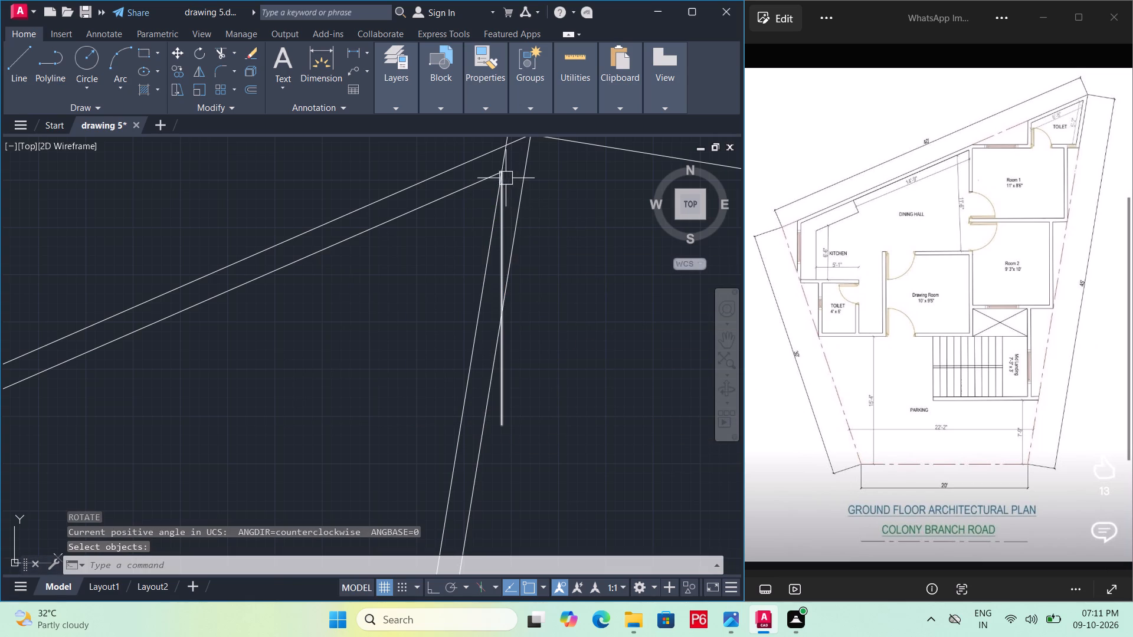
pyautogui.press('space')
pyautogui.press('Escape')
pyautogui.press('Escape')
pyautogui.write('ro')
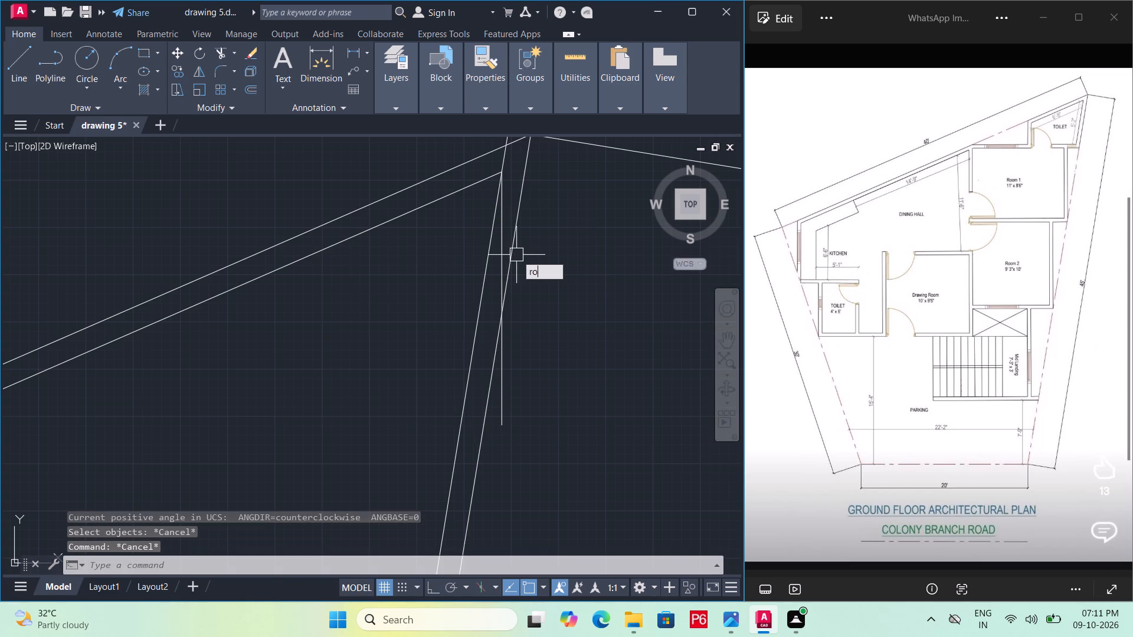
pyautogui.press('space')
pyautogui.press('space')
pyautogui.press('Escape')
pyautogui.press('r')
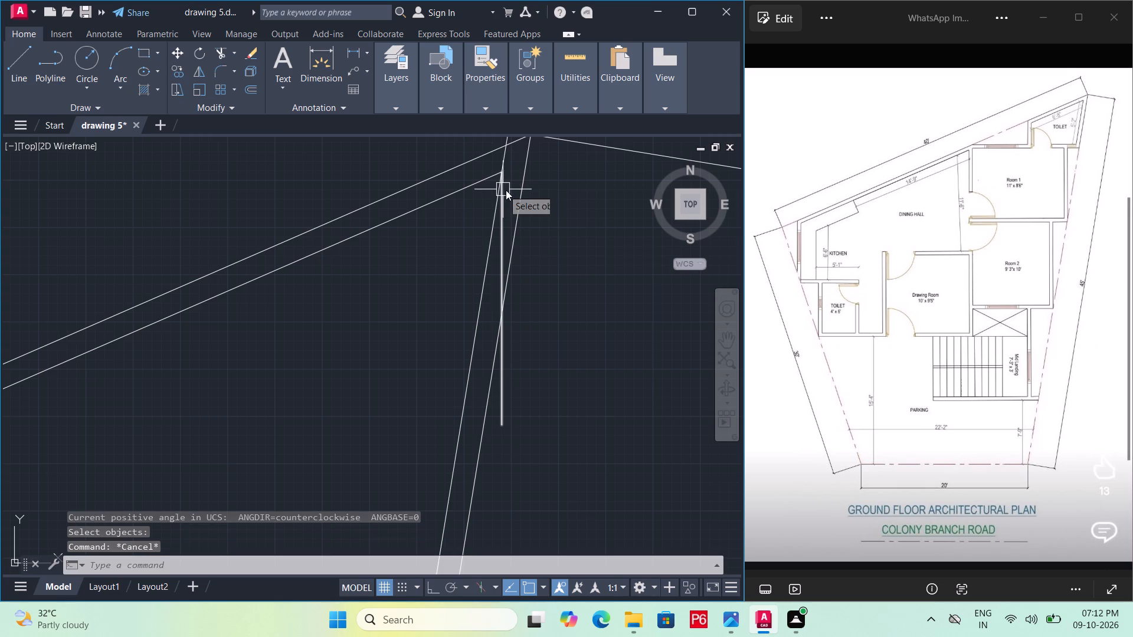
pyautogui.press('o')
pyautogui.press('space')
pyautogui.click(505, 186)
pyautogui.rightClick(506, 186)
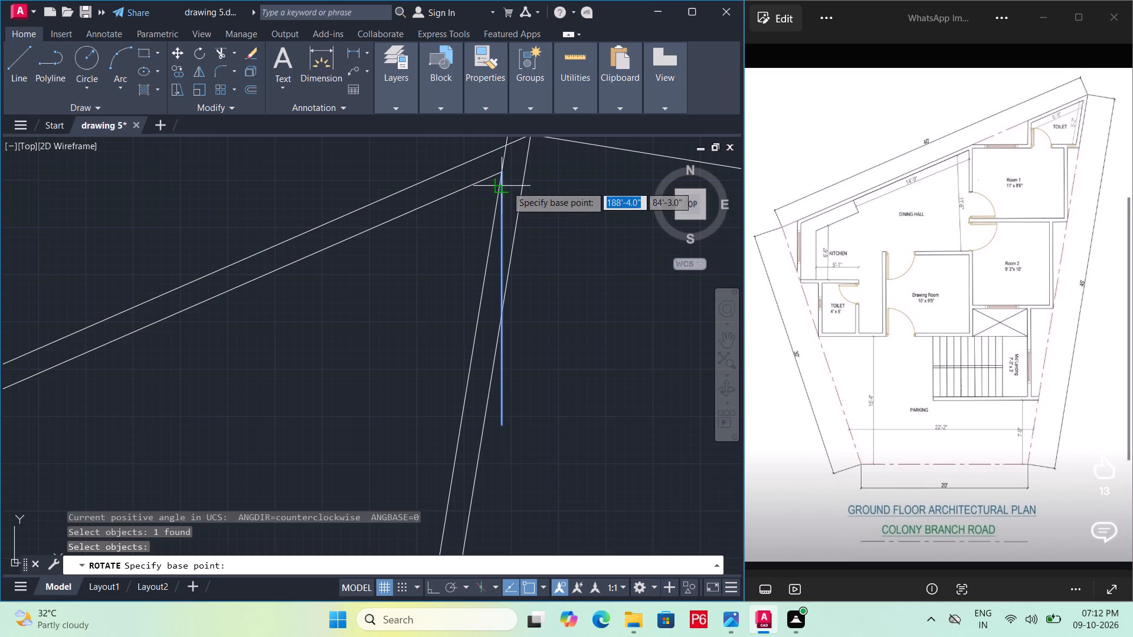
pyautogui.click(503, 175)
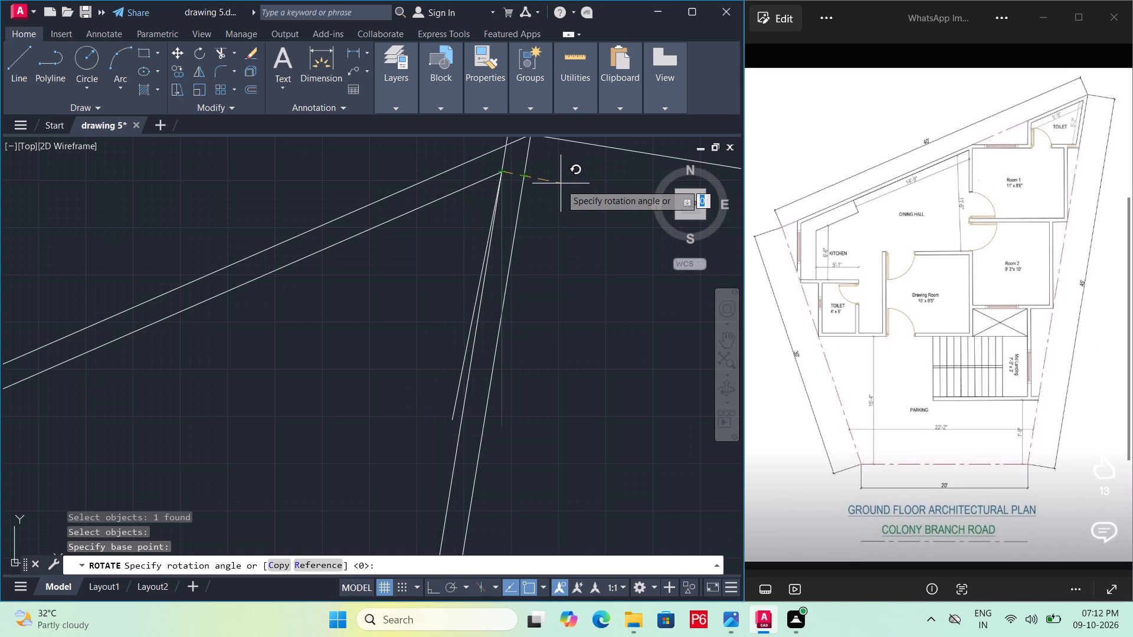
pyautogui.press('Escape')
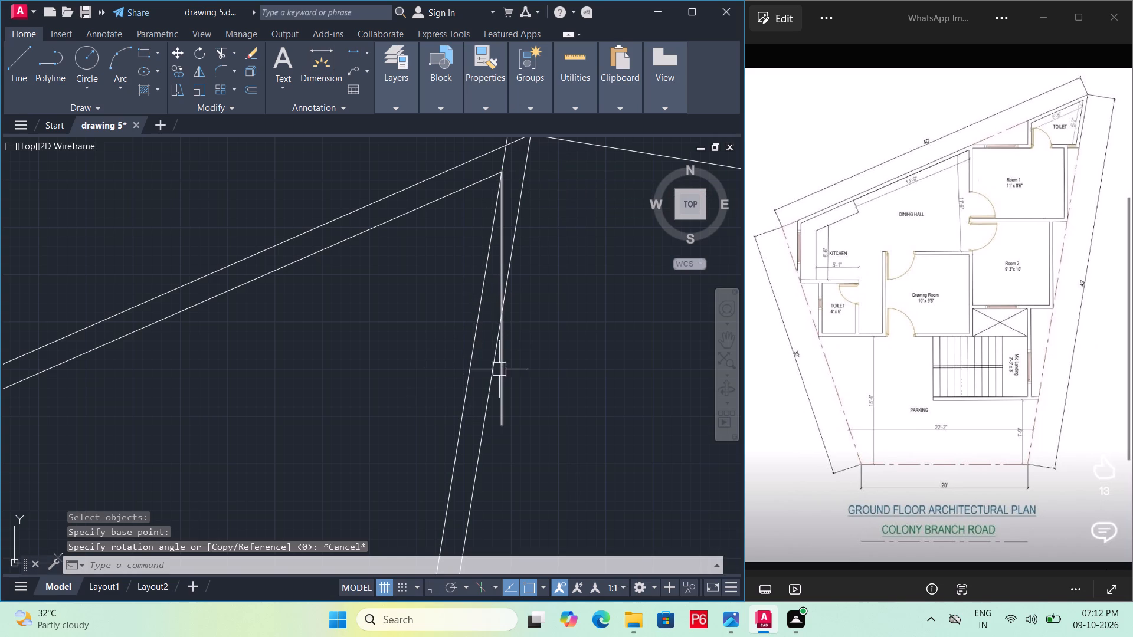
# Delete the 5'7" vertical line at the upper corner of the plot.
pyautogui.click(505, 383)
pyautogui.press('Delete')
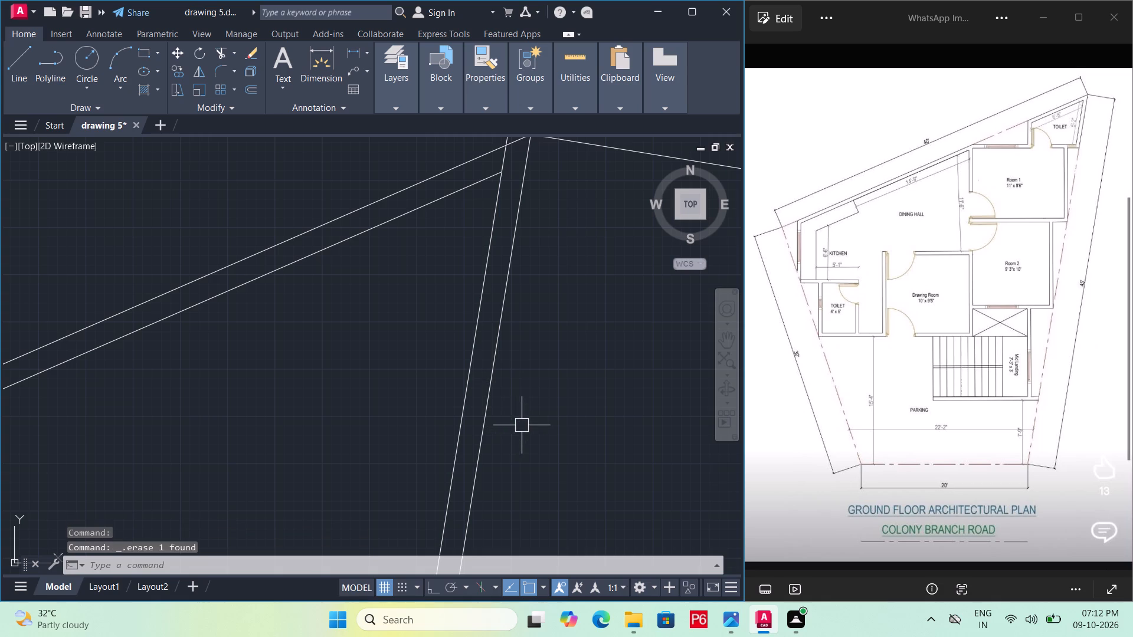
# Shorten the offset inner wall line so its upper end meets the end of the inner sloping 40' wall line.
pyautogui.scroll(-1, 599, 311)
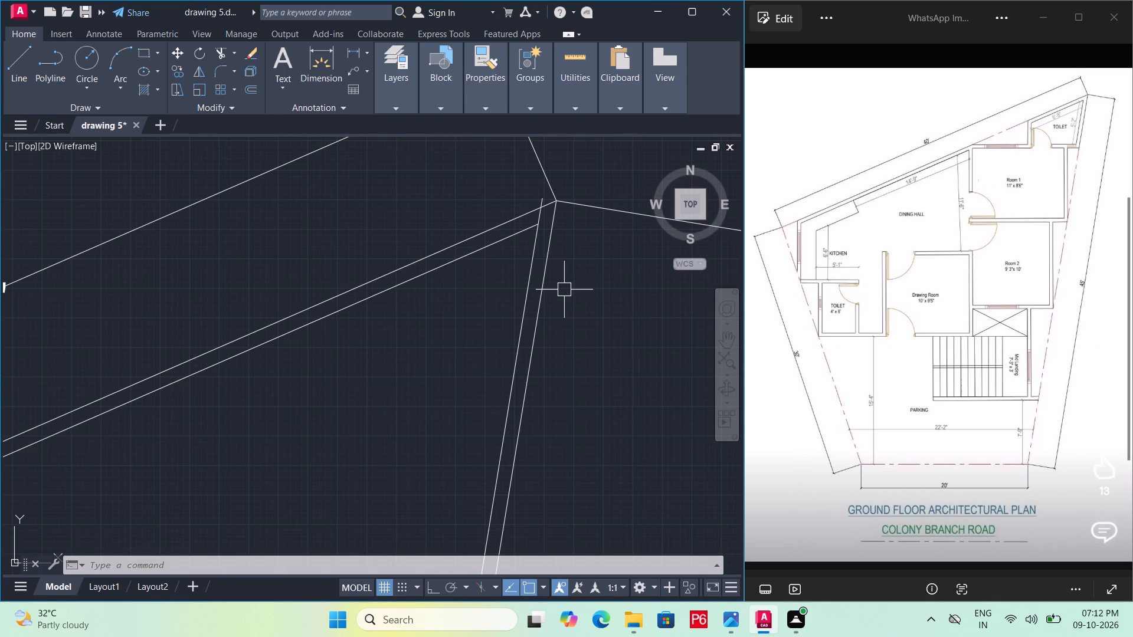
pyautogui.scroll(1, 539, 214)
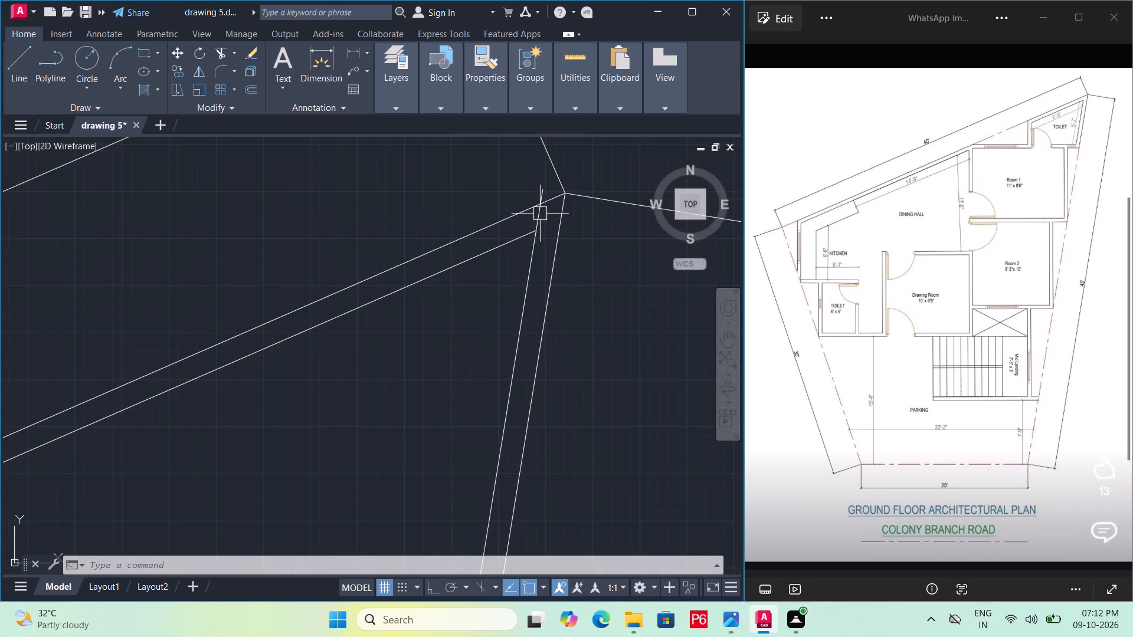
pyautogui.click(539, 213)
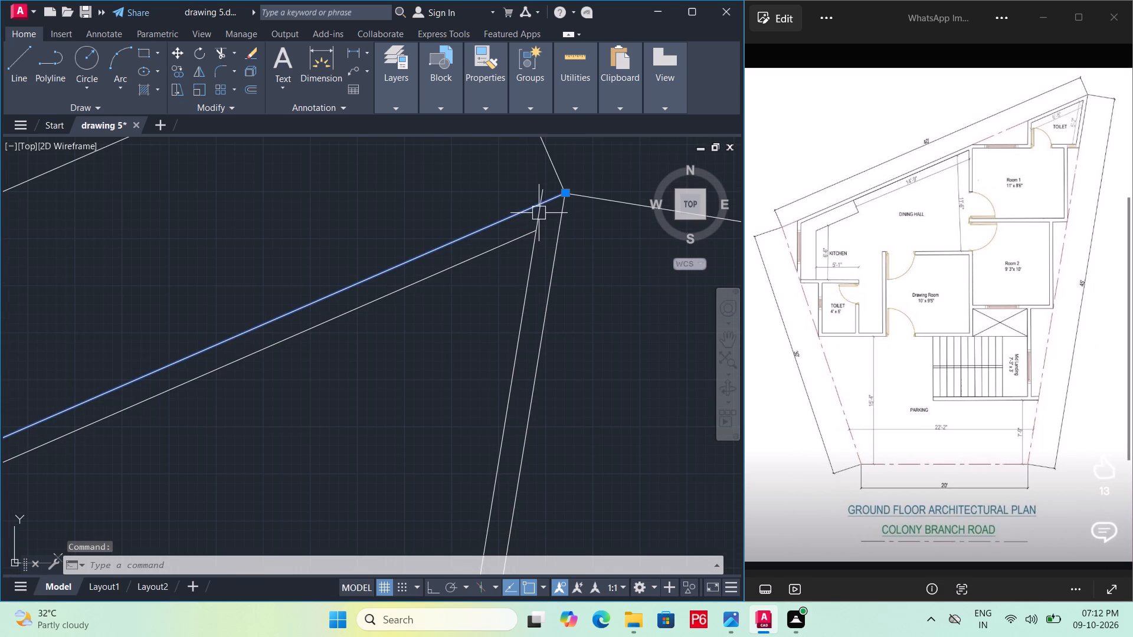
pyautogui.press('Escape')
pyautogui.click(539, 219)
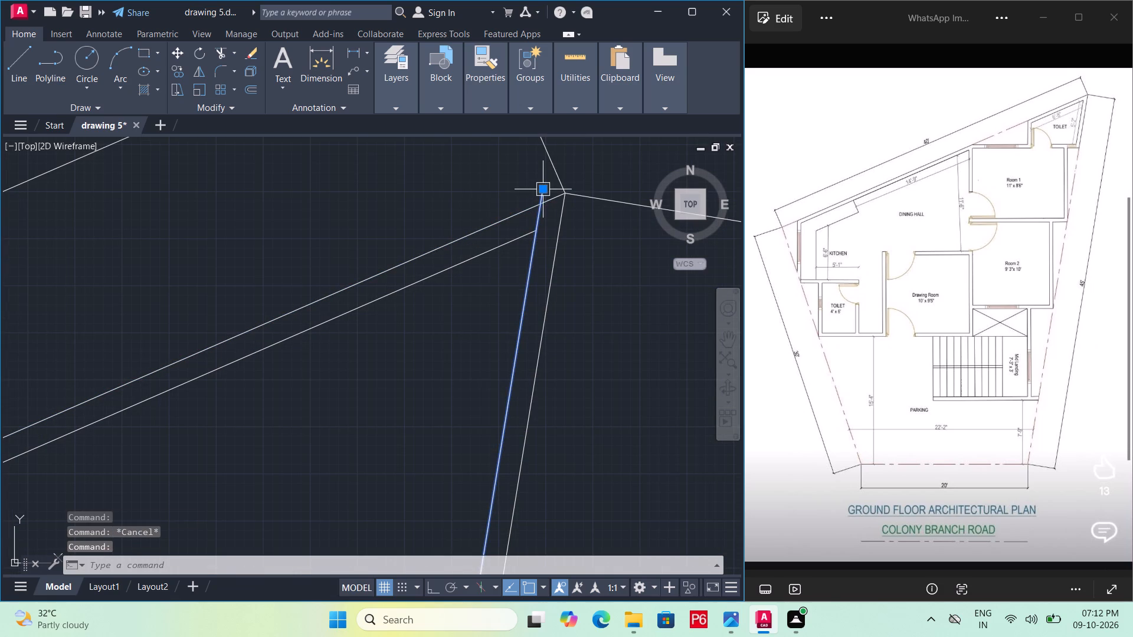
pyautogui.click(542, 190)
pyautogui.click(536, 231)
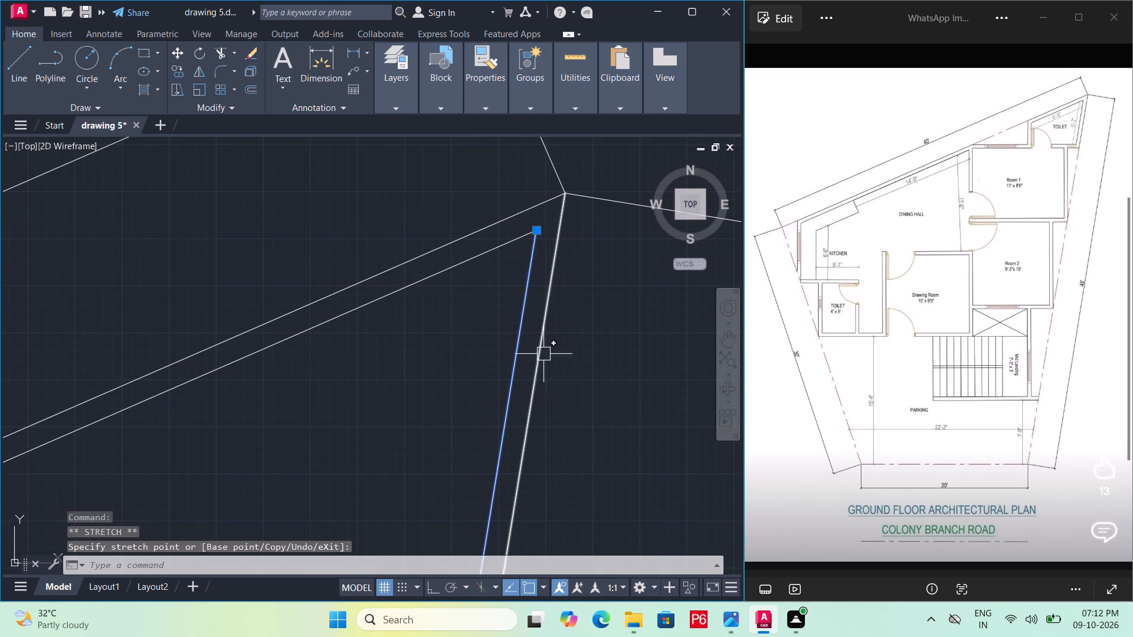
pyautogui.press('Escape')
# Draw a 5'7" line from the upper inner wall corner downward along the offset inner wall line.
pyautogui.moveTo(543, 353); pyautogui.dragTo(562, 292, button='middle')
pyautogui.press('l')
pyautogui.press('space')
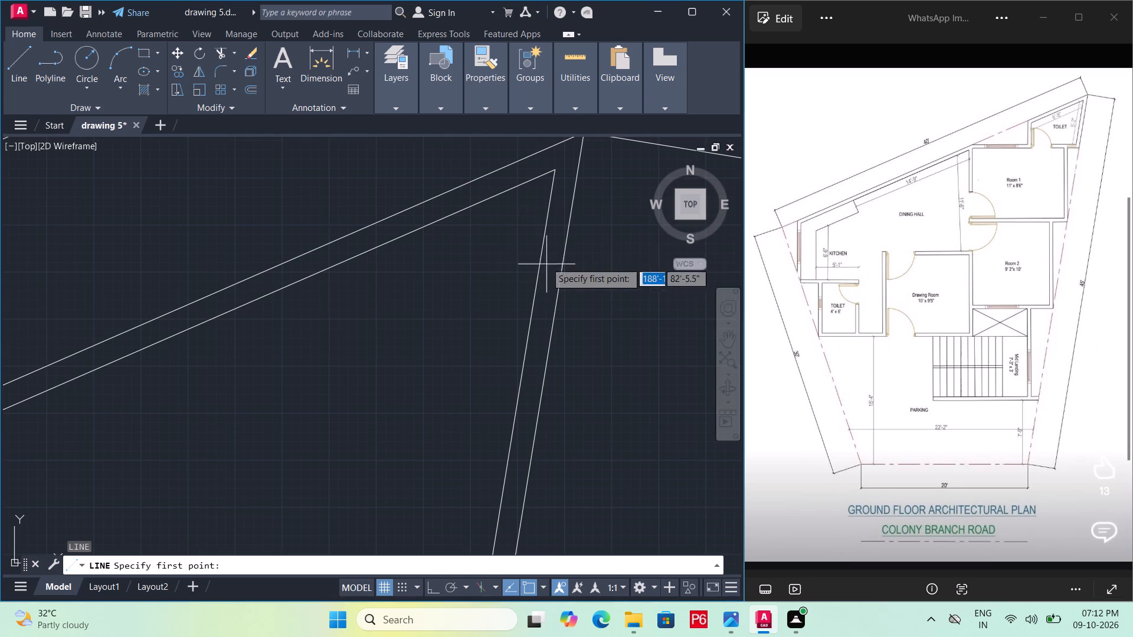
pyautogui.click(556, 173)
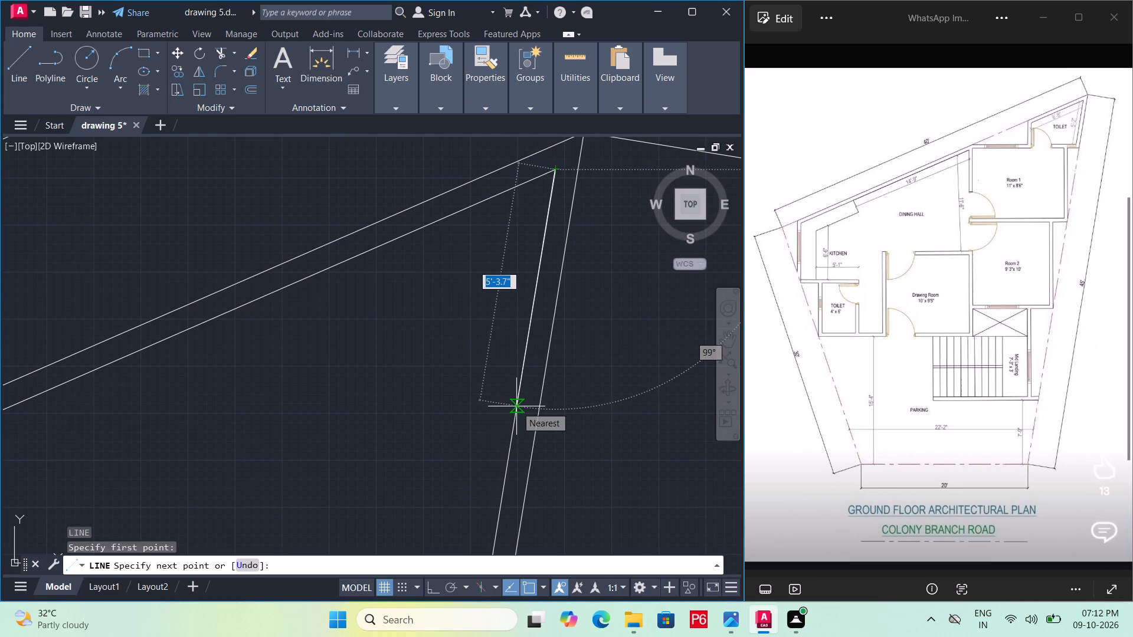
pyautogui.write('5\'7"')
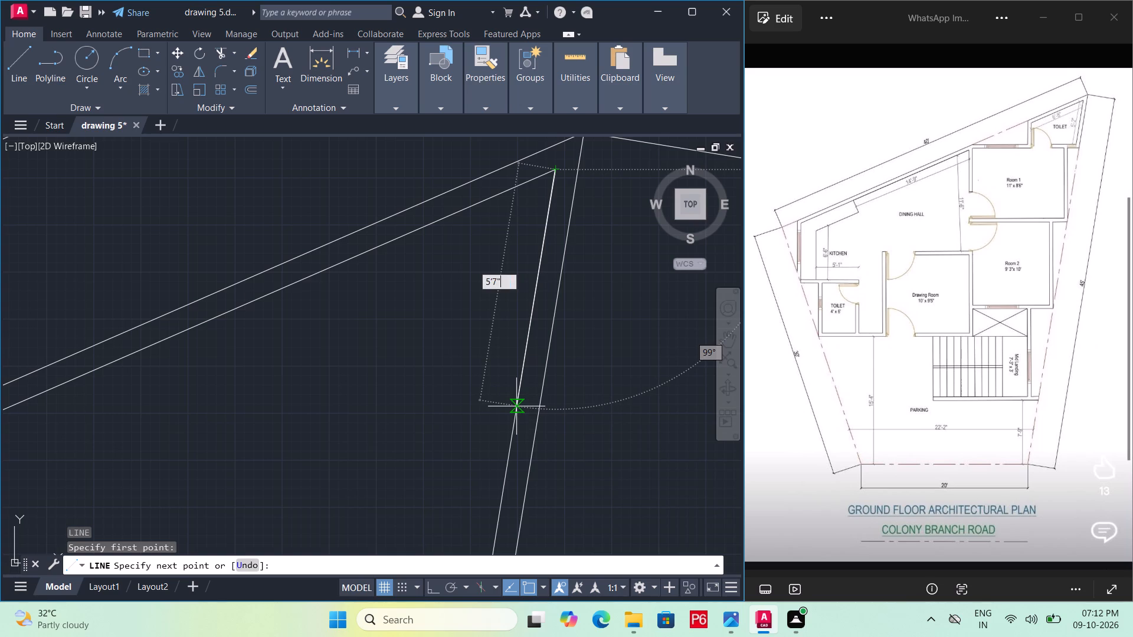
pyautogui.press('Return')
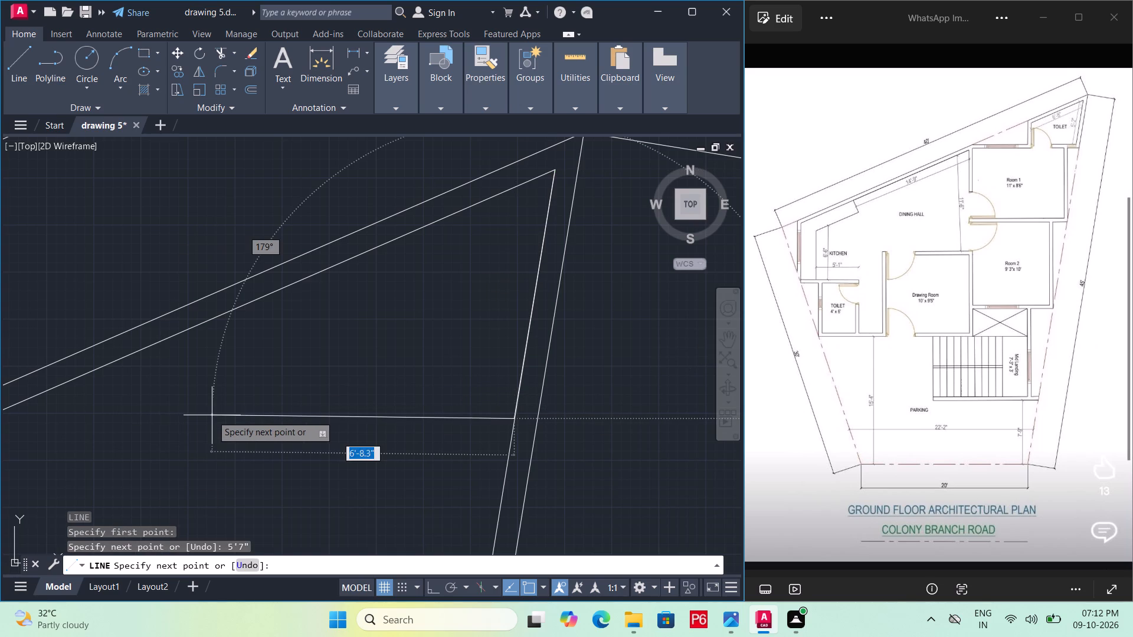
pyautogui.press('Escape')
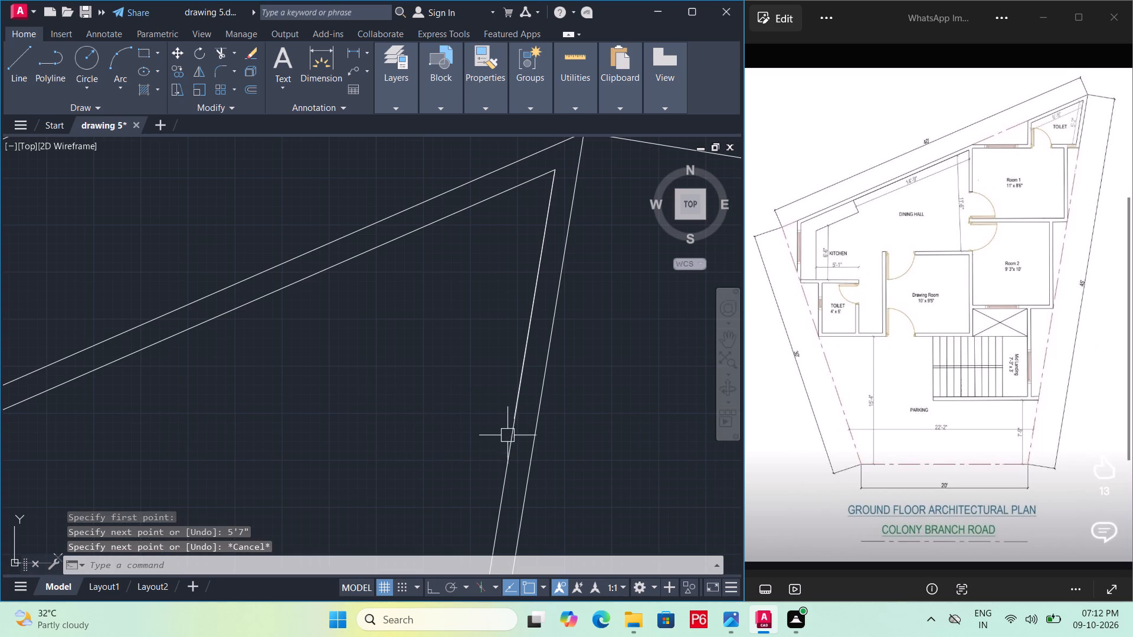
# Stretch the lower end of the 5'7" line onto the adjacent offset inner wall line.
pyautogui.scroll(4, 509, 429)
pyautogui.scroll(3, 549, 342)
pyautogui.click(459, 442)
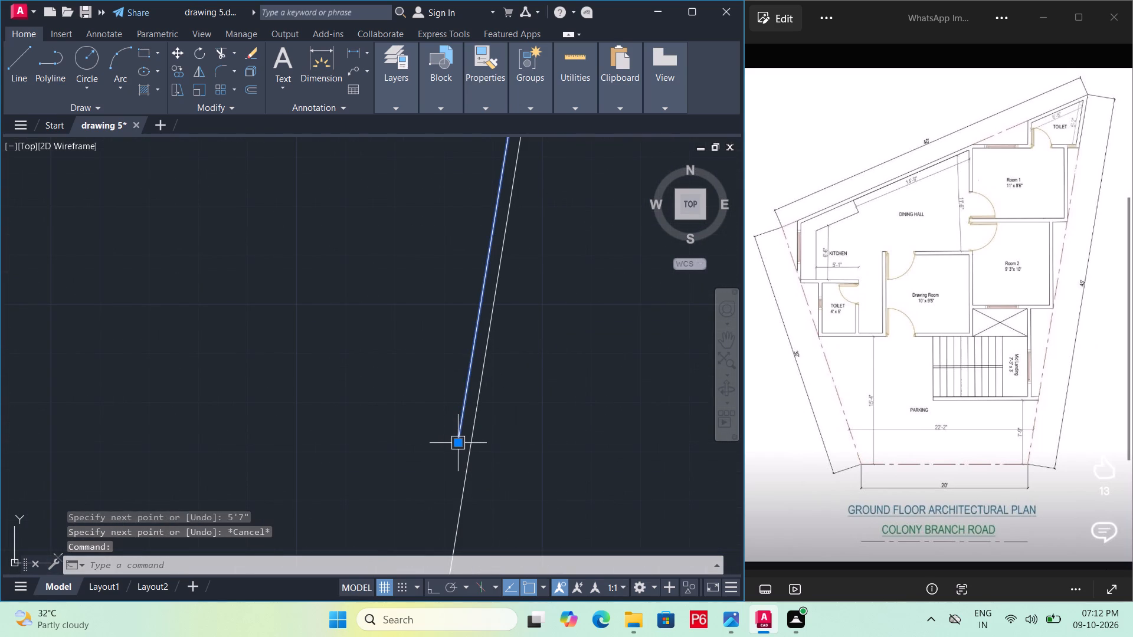
pyautogui.click(459, 442)
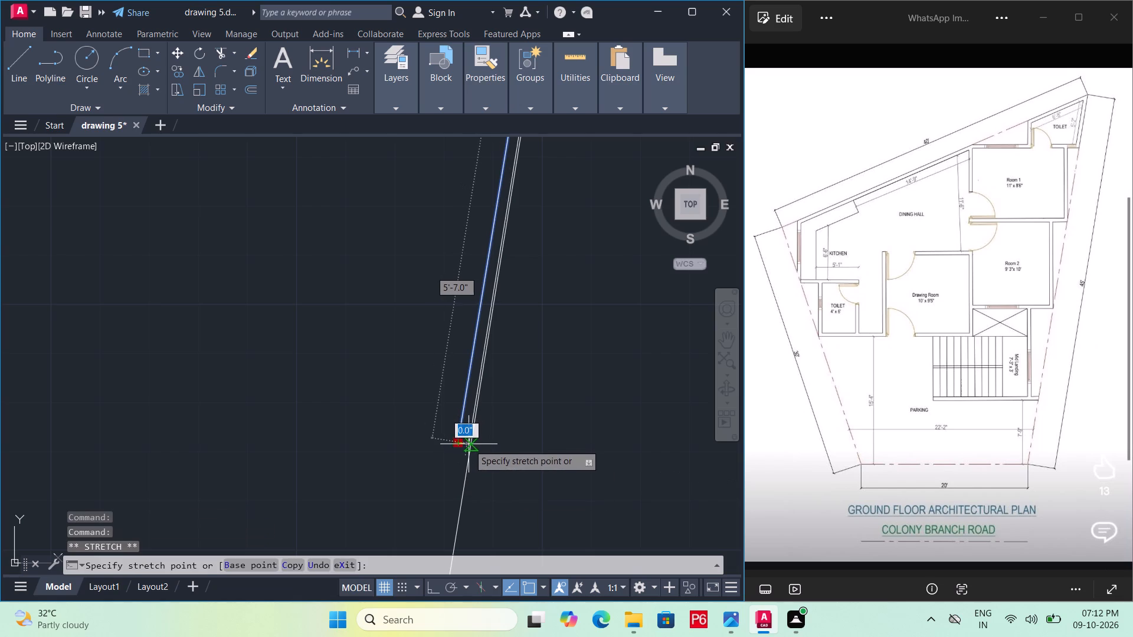
pyautogui.click(468, 445)
pyautogui.scroll(-2, 495, 452)
pyautogui.press('Escape')
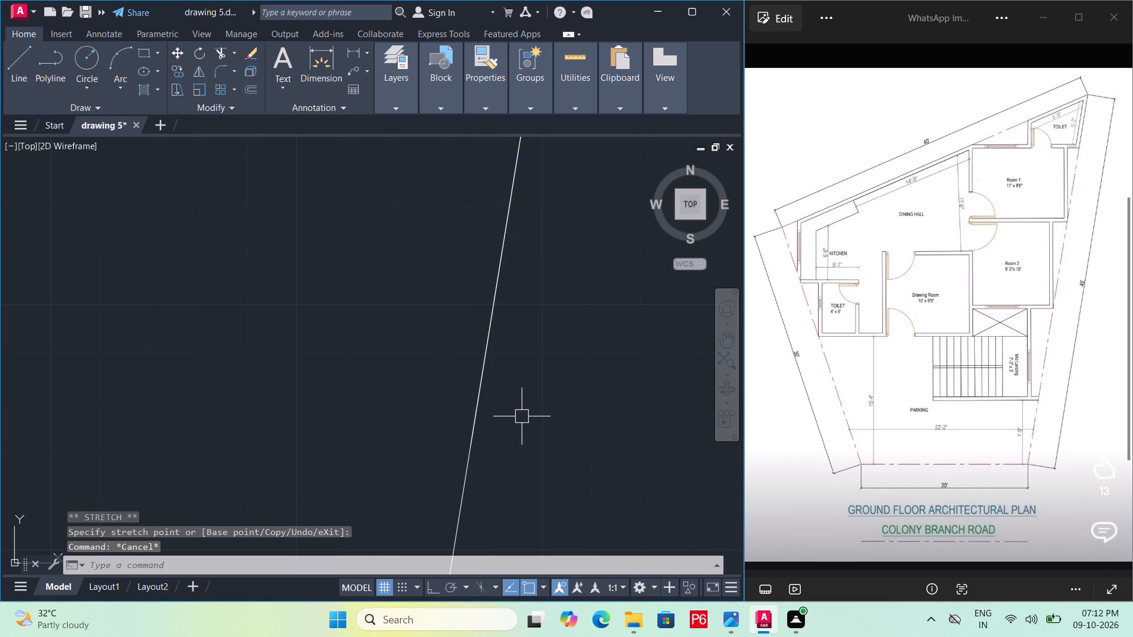
# Delete the long offset inner wall line, keeping the 5'7" line that lies along it.
pyautogui.scroll(-2, 515, 416)
pyautogui.scroll(-3, 515, 326)
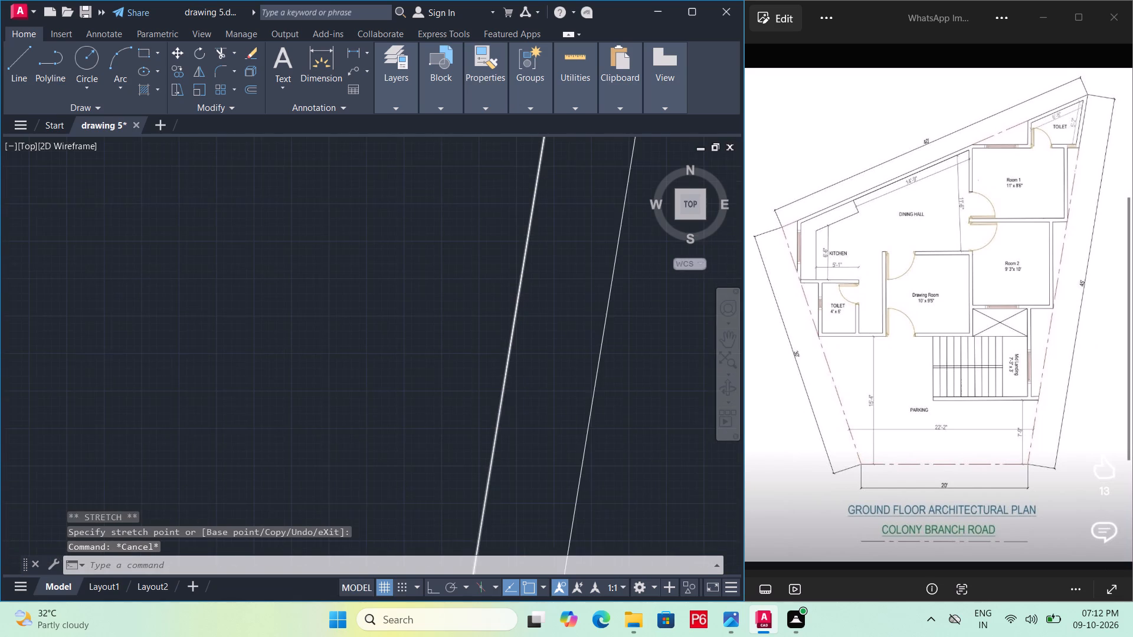
pyautogui.click(507, 365)
pyautogui.scroll(-2, 546, 374)
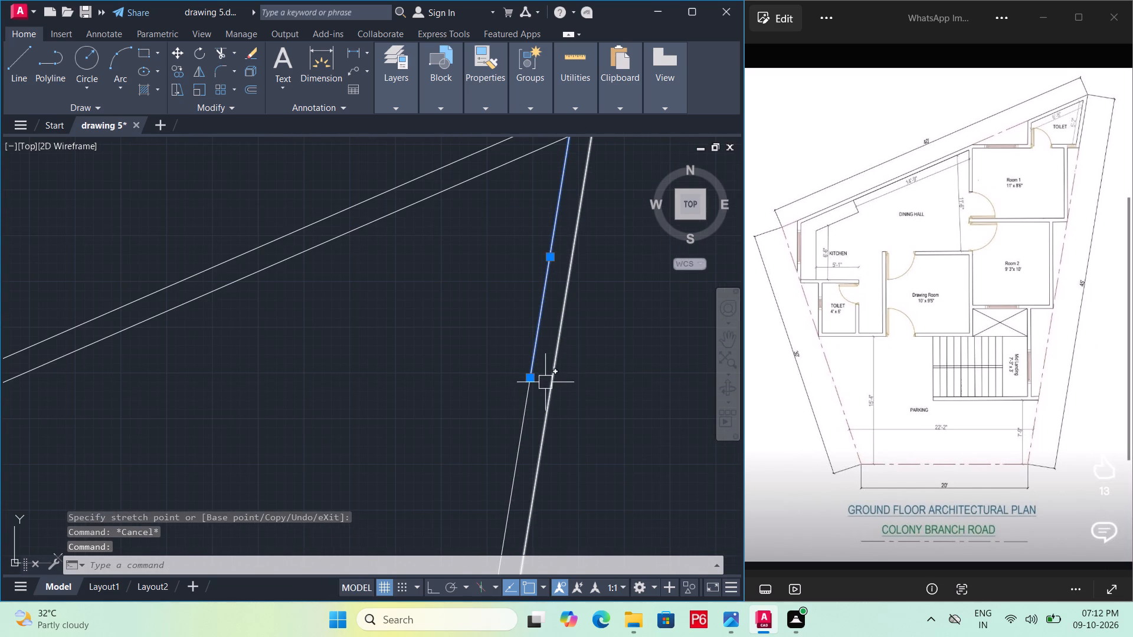
pyautogui.moveTo(535, 376); pyautogui.dragTo(515, 406, button='middle')
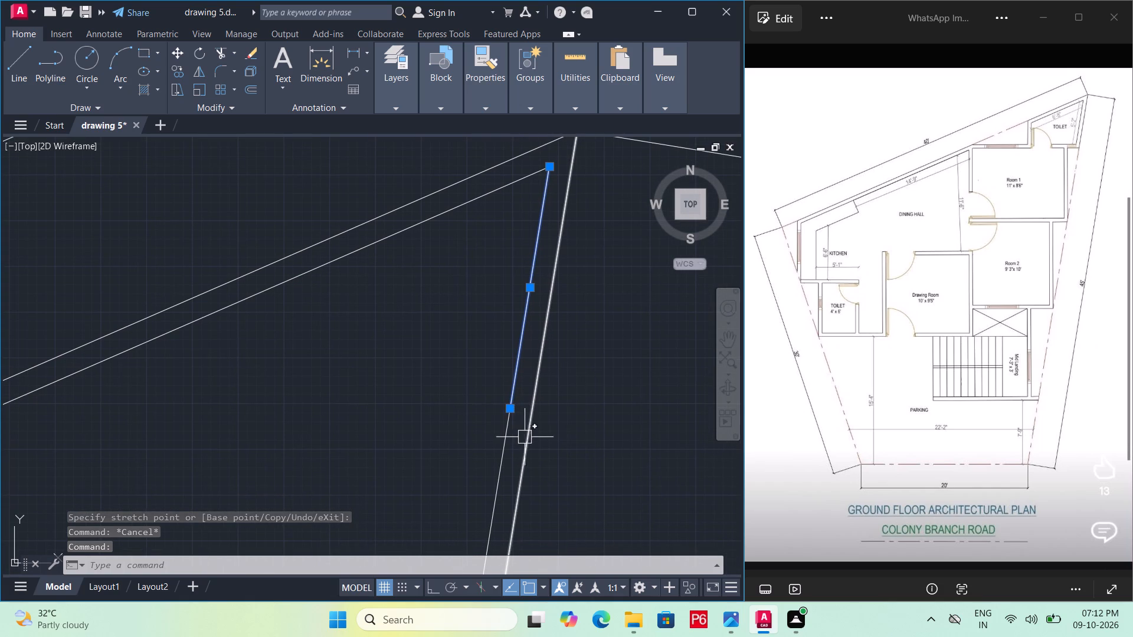
pyautogui.press('Escape')
pyautogui.click(502, 456)
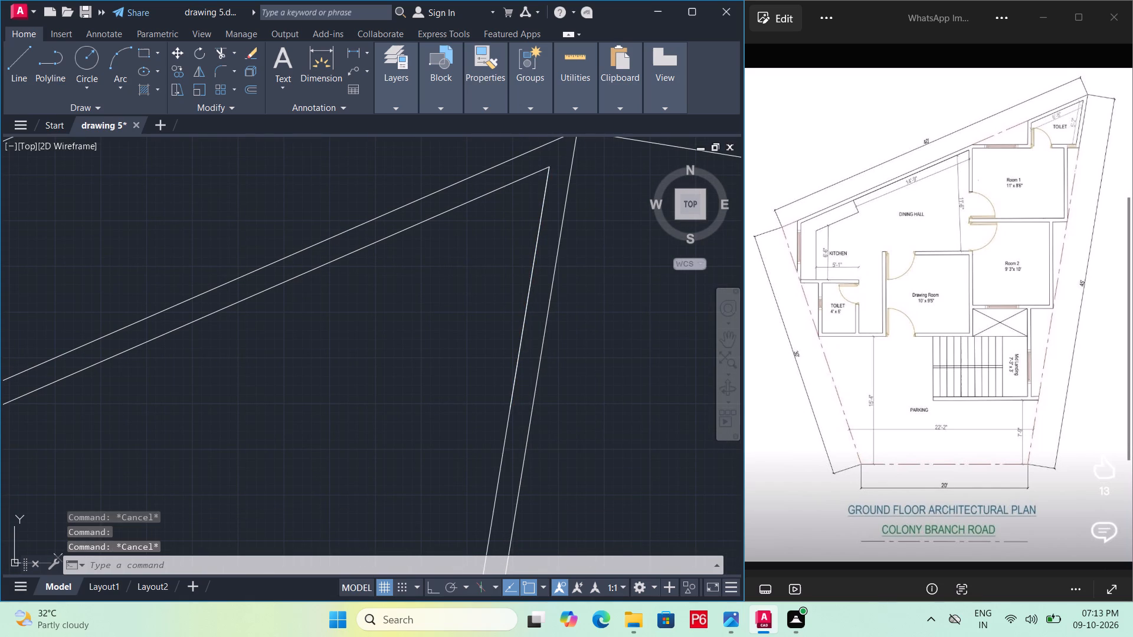
pyautogui.press('Delete')
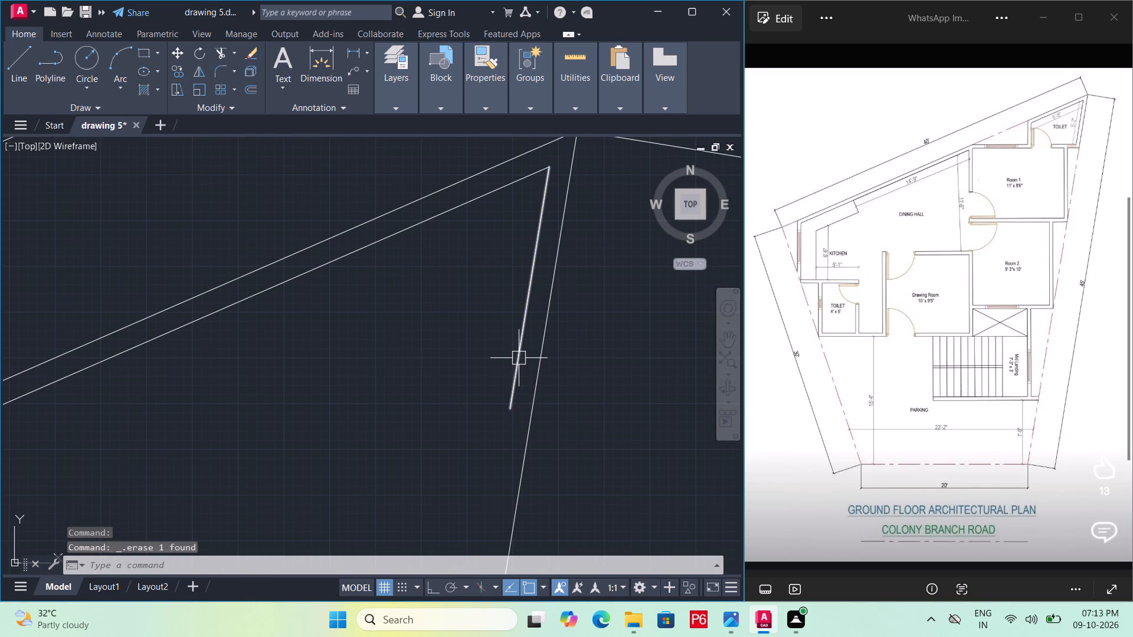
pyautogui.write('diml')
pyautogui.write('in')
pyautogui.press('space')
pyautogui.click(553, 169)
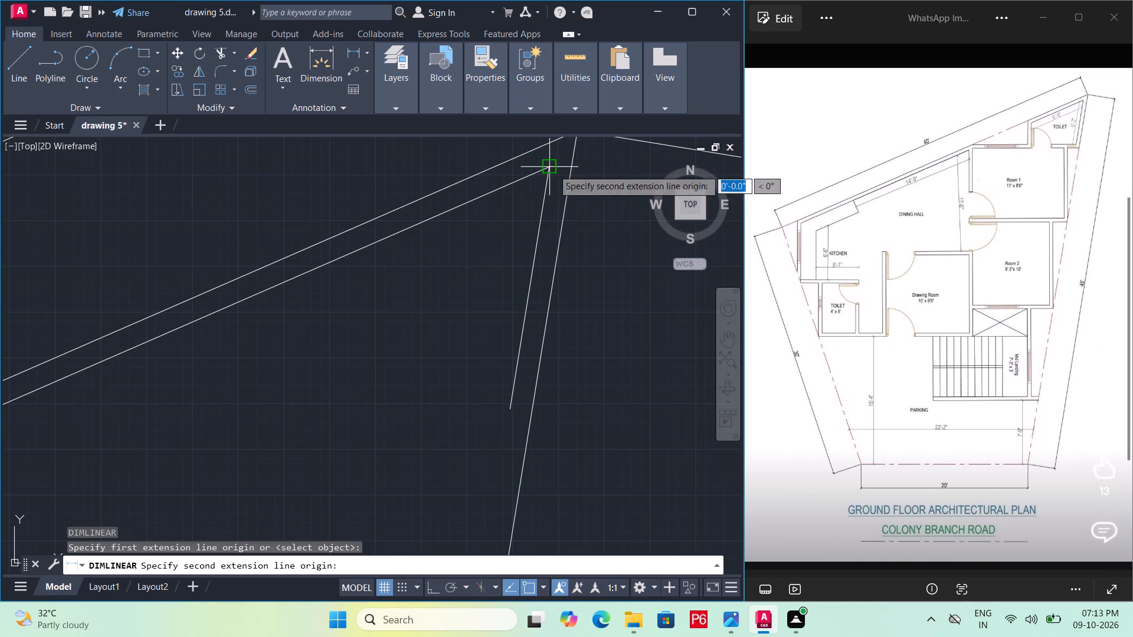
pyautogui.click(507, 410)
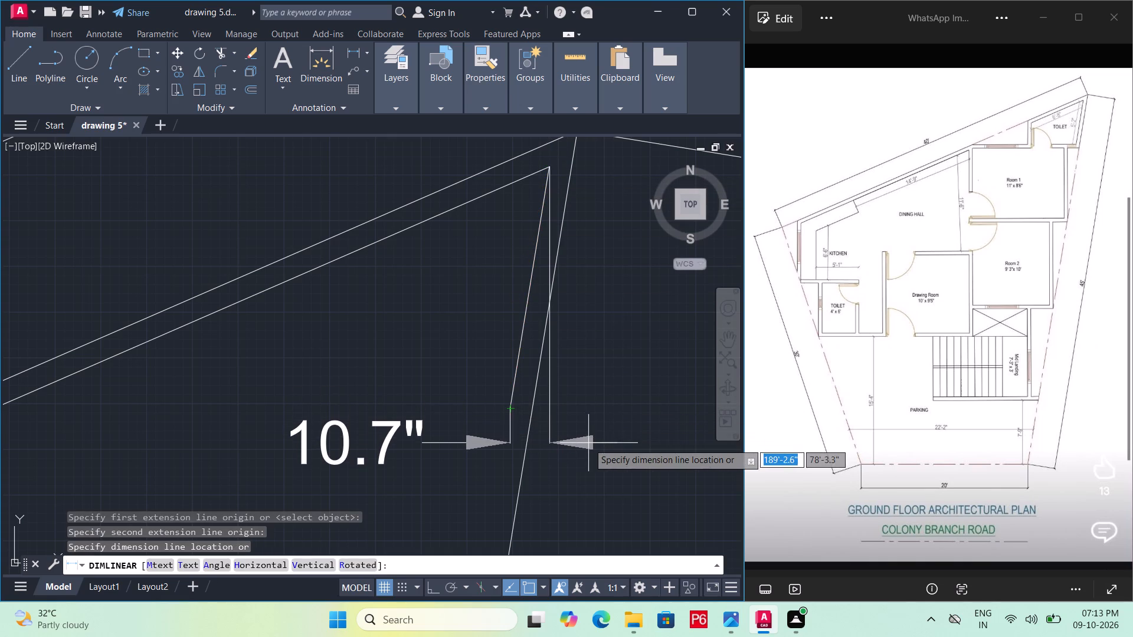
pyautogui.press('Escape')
# Measure the aligned length of the short inner wall line running down from the upper inner corner.
pyautogui.write('dim')
pyautogui.press('a')
pyautogui.write('li')
pyautogui.press('space')
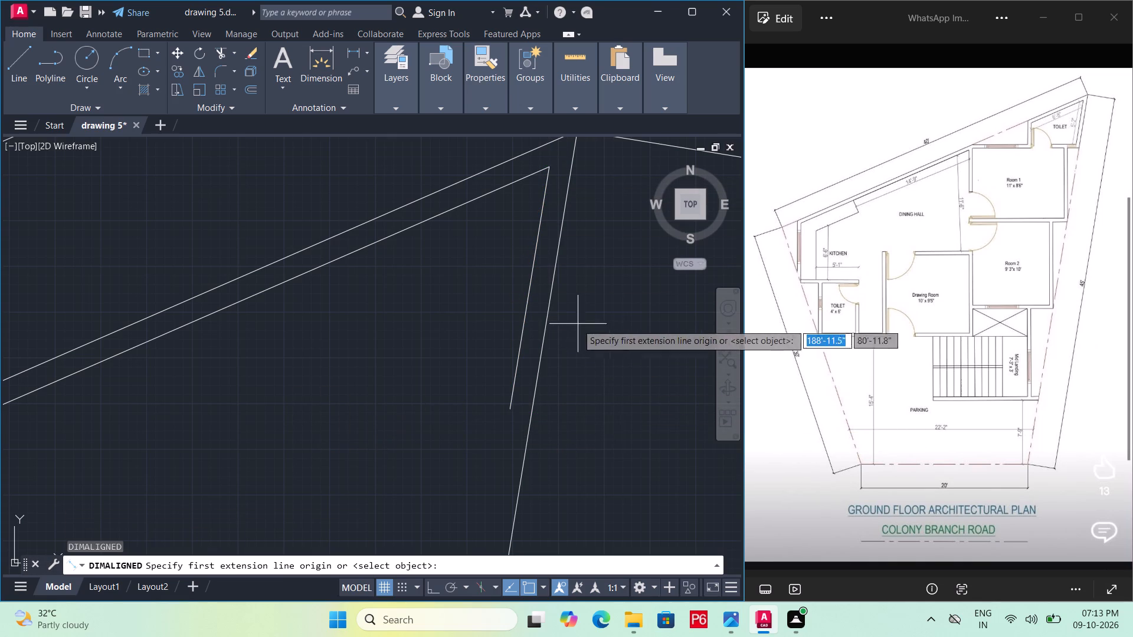
pyautogui.click(549, 169)
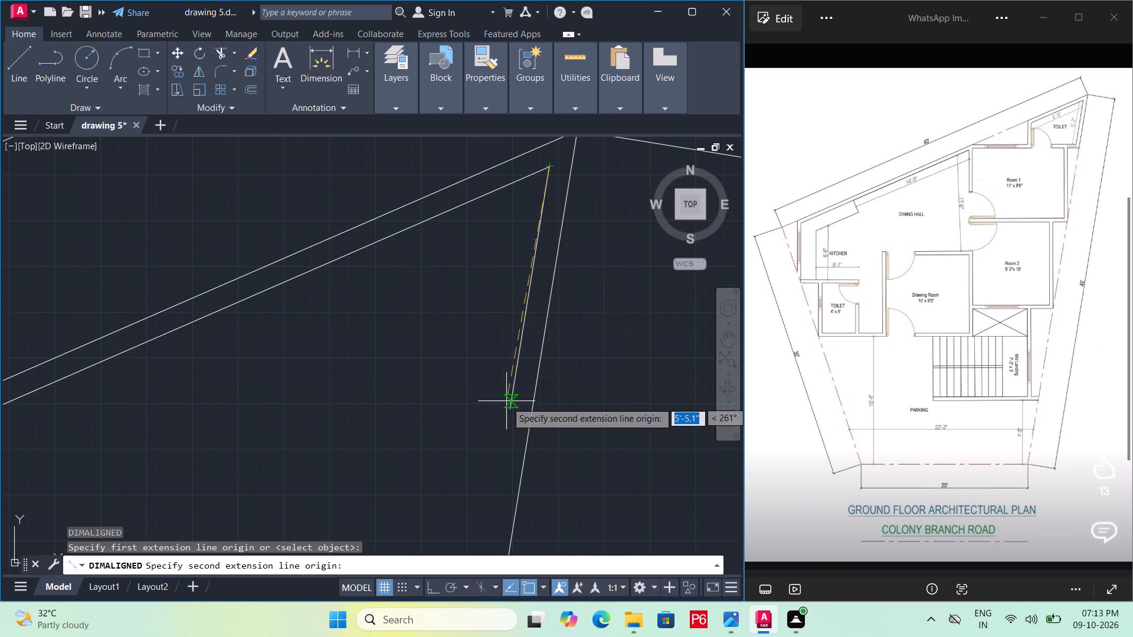
pyautogui.click(509, 409)
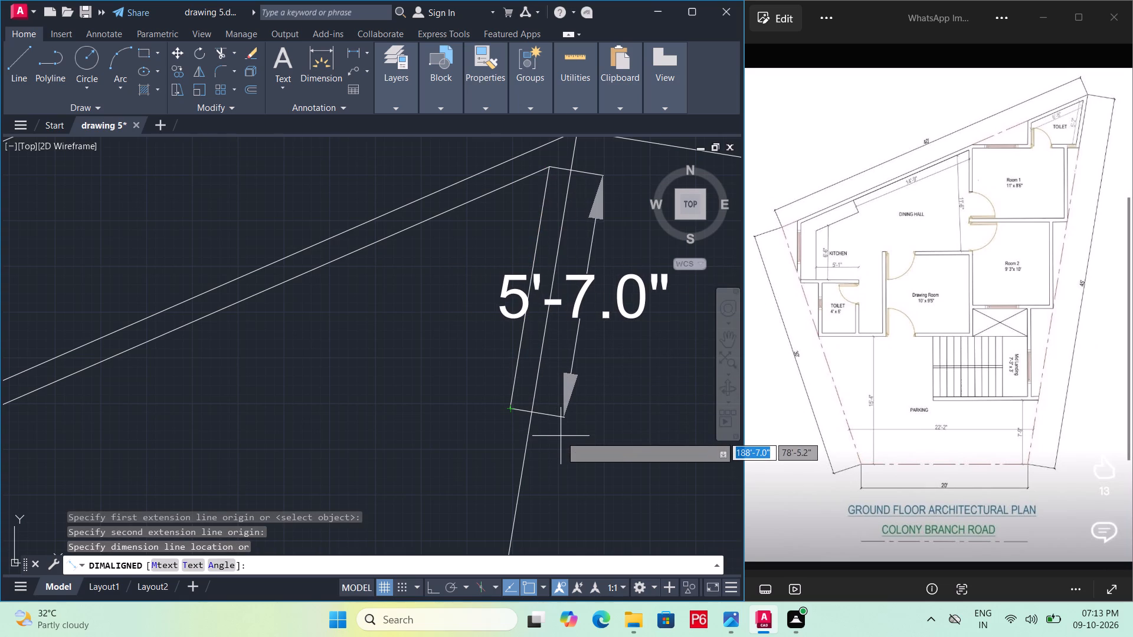
pyautogui.press('Escape')
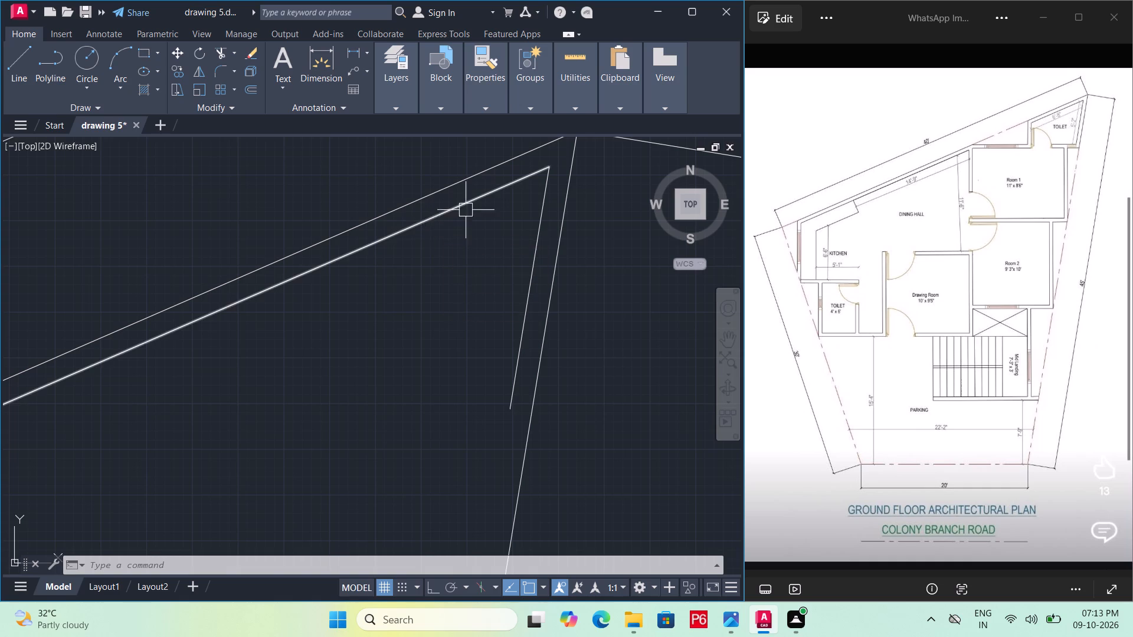
# Draw a 6'8" line from the upper inner wall corner along the inner sloping 40' wall line.
pyautogui.write('l')
pyautogui.press('space')
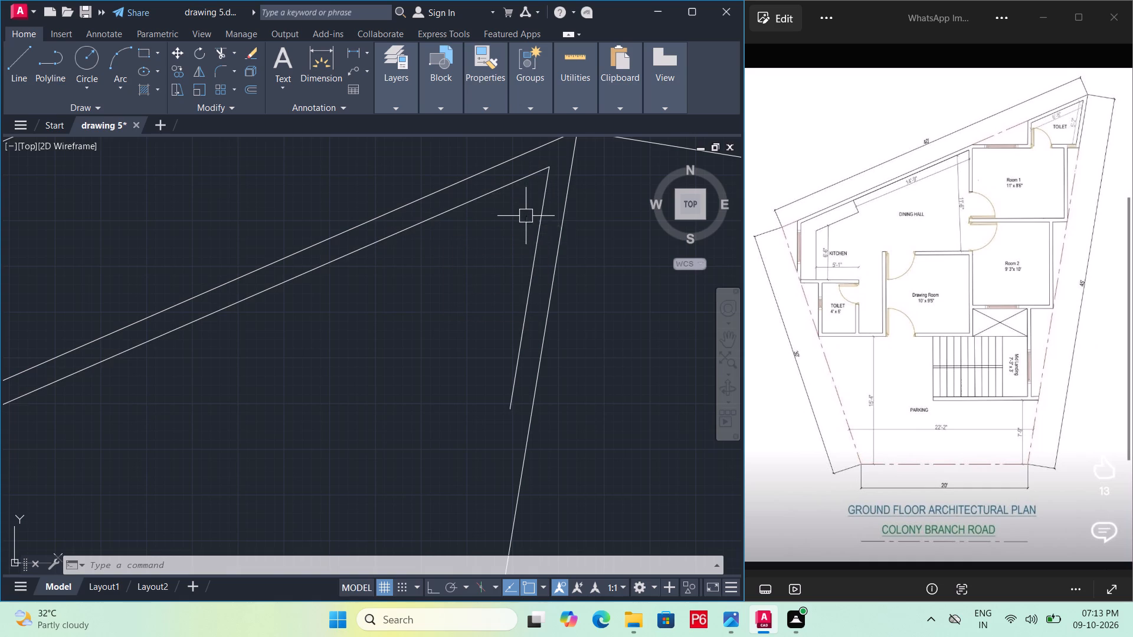
pyautogui.doubleClick(546, 166)
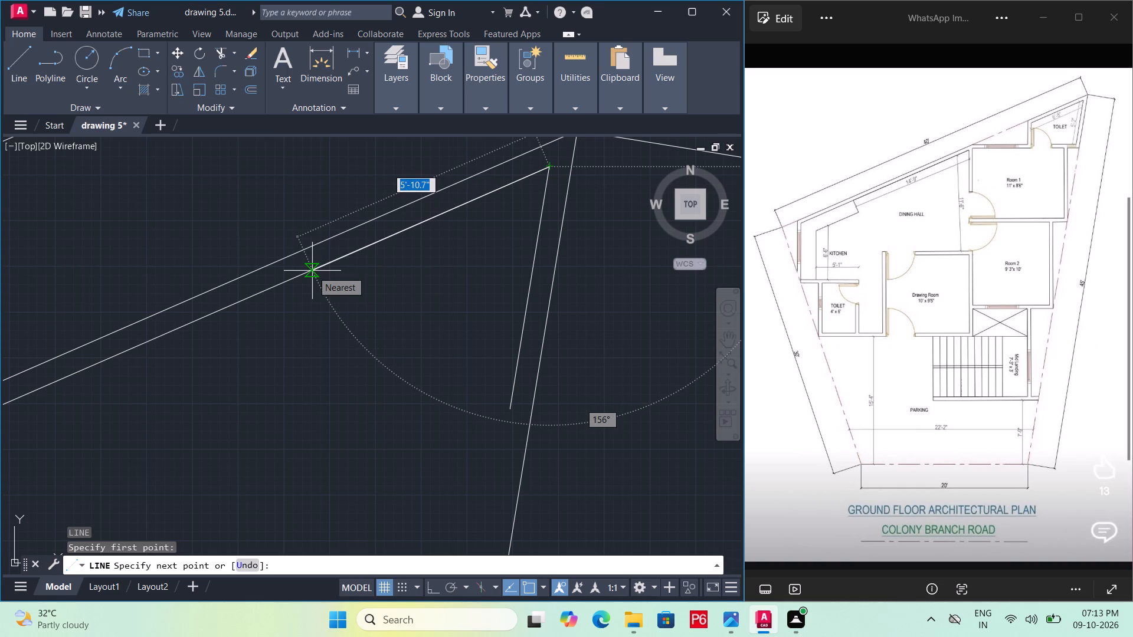
pyautogui.write('6\'8"')
pyautogui.press('Return')
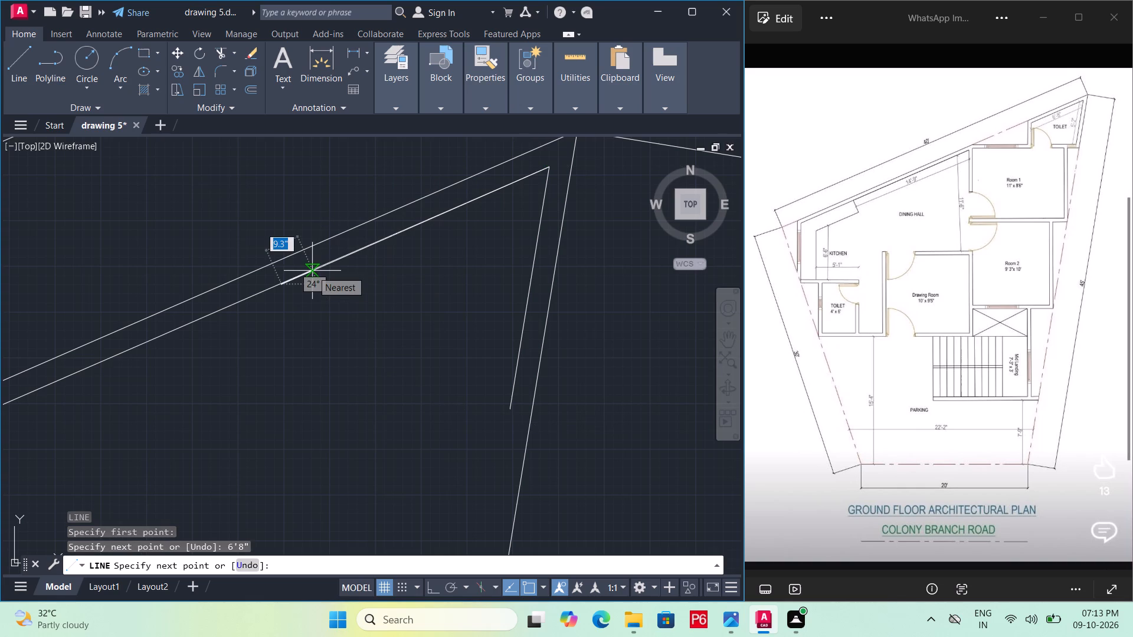
pyautogui.press('Escape')
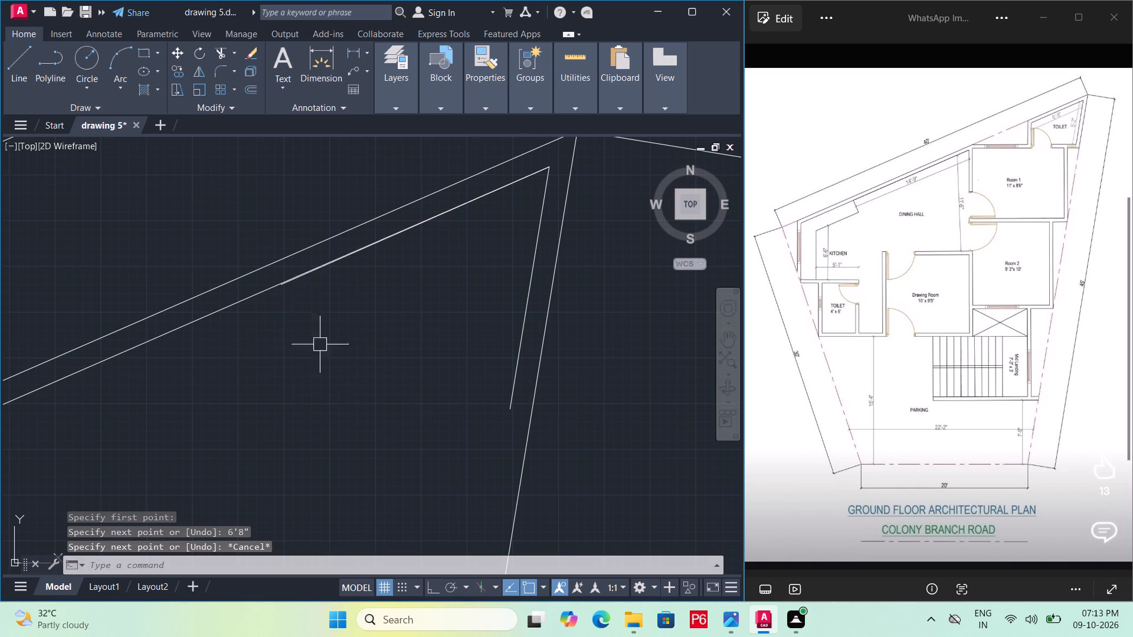
# Stretch the lower end of the 6'8" line onto the inner sloping 40' wall line.
pyautogui.scroll(3, 286, 293)
pyautogui.scroll(1, 261, 245)
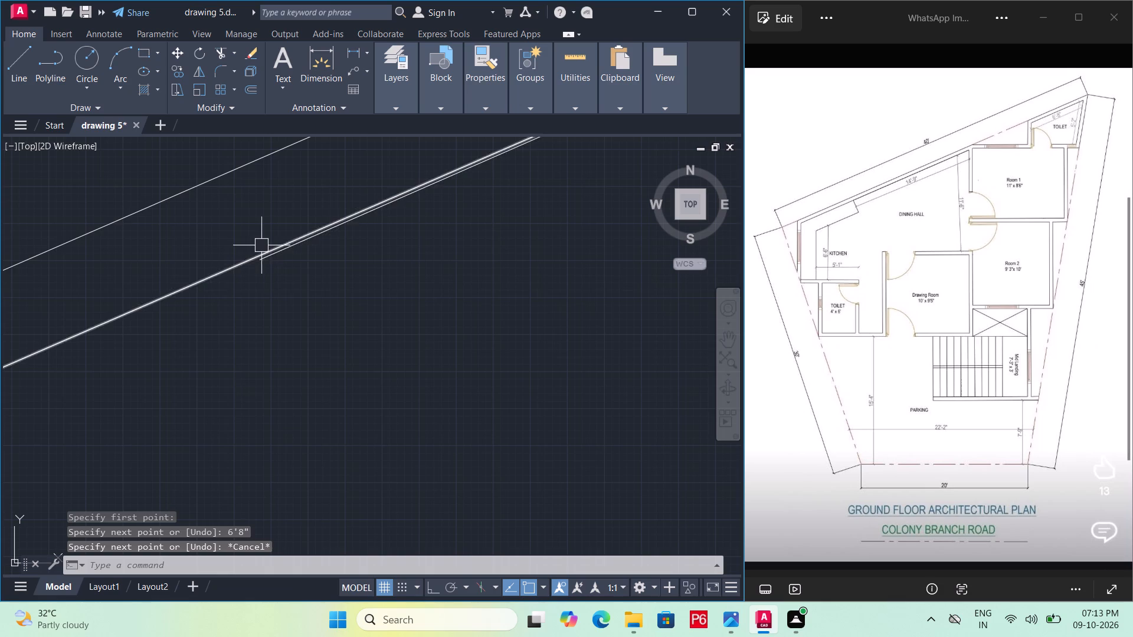
pyautogui.click(264, 267)
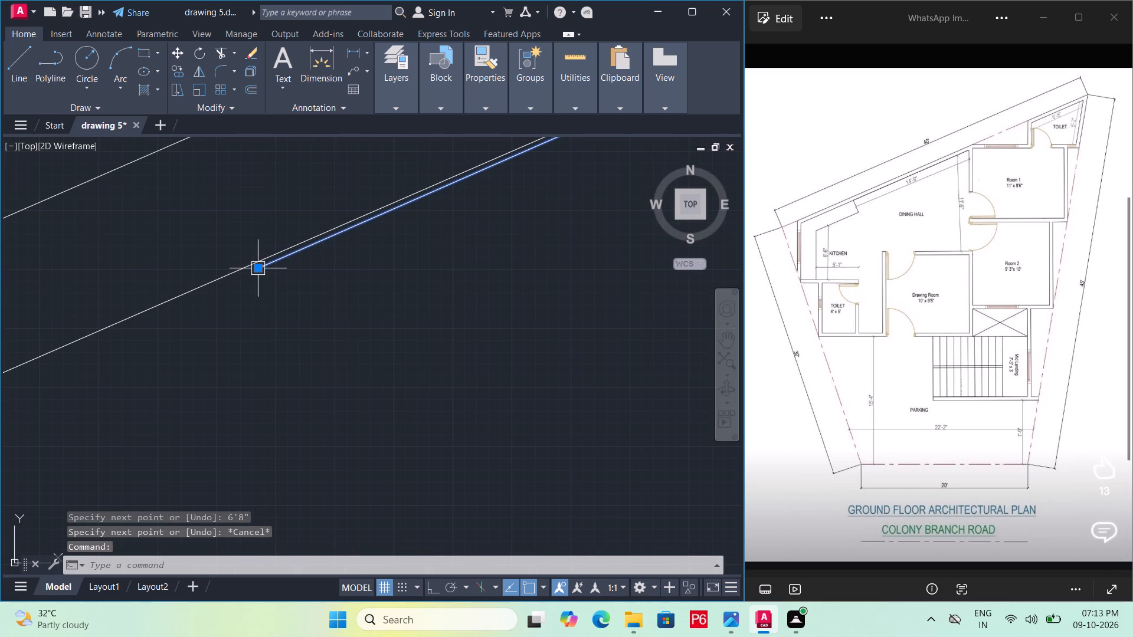
pyautogui.click(261, 268)
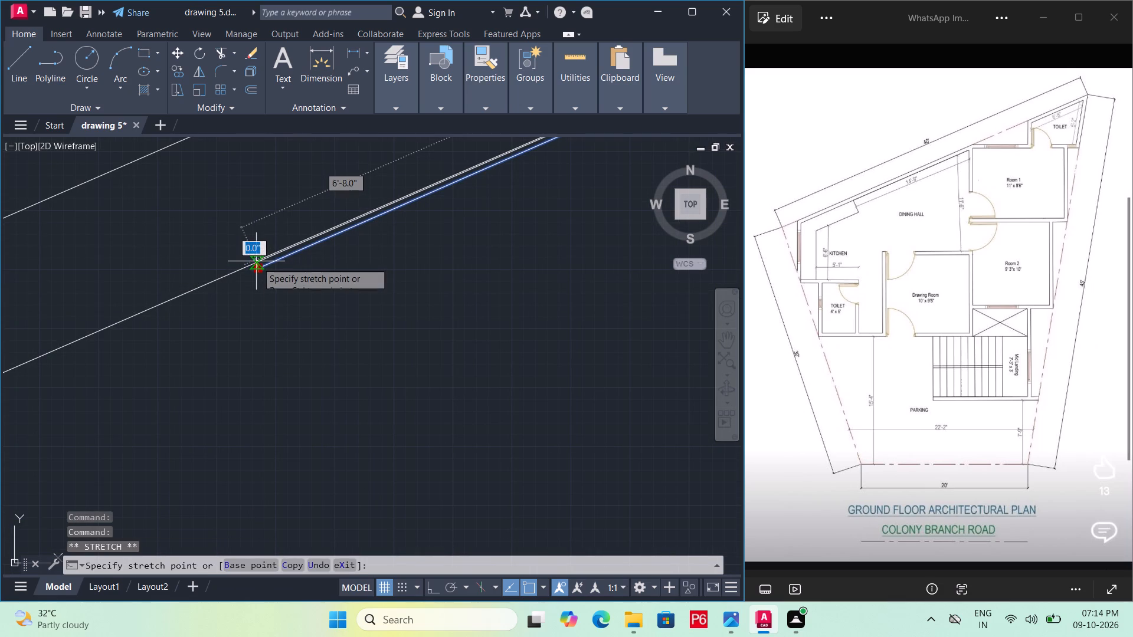
pyautogui.click(257, 262)
# Measure the aligned length of the new toilet wall line lying along the inner sloping 40' wall.
pyautogui.scroll(-1, 295, 408)
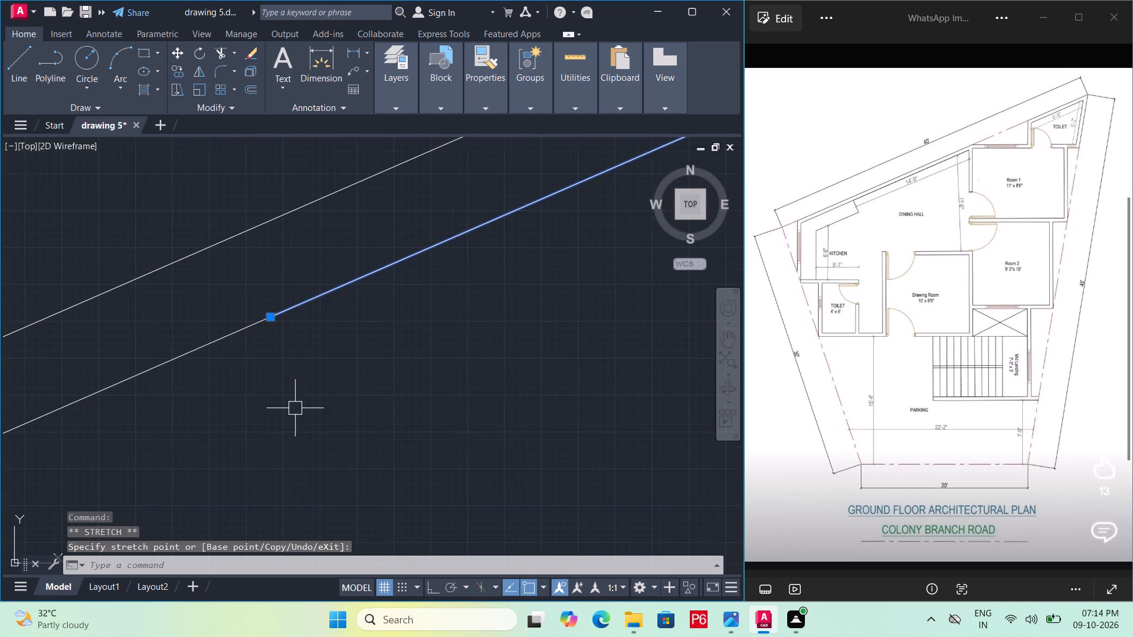
pyautogui.scroll(-2, 277, 403)
pyautogui.moveTo(277, 403); pyautogui.dragTo(260, 387, button='middle')
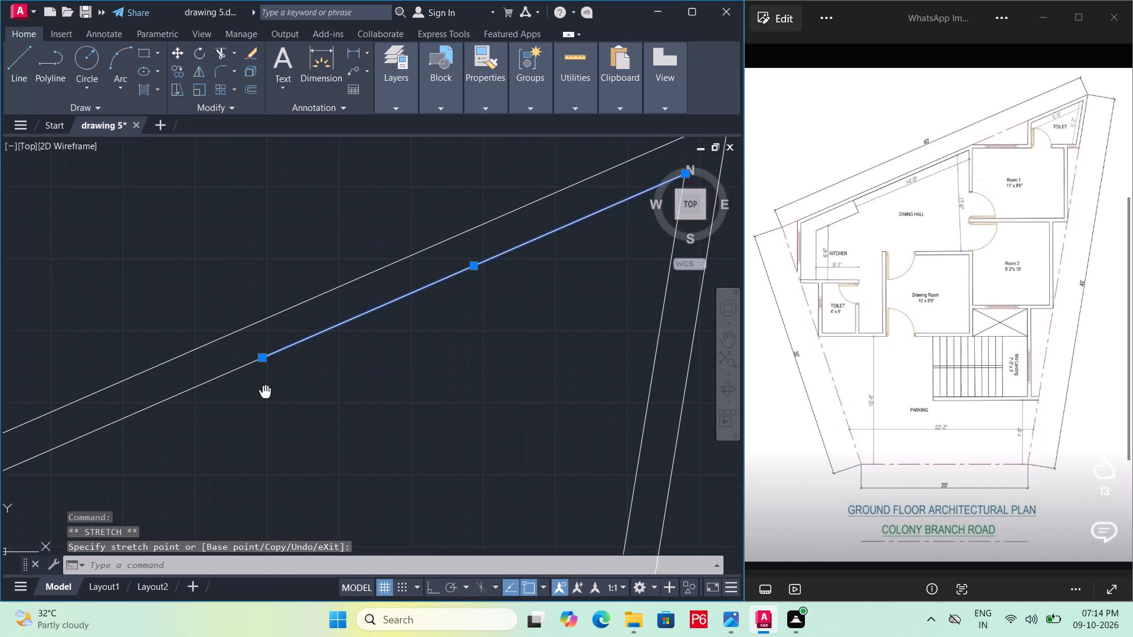
pyautogui.moveTo(260, 387); pyautogui.dragTo(256, 385, button='middle')
pyautogui.write('dim')
pyautogui.write('ali')
pyautogui.press('space')
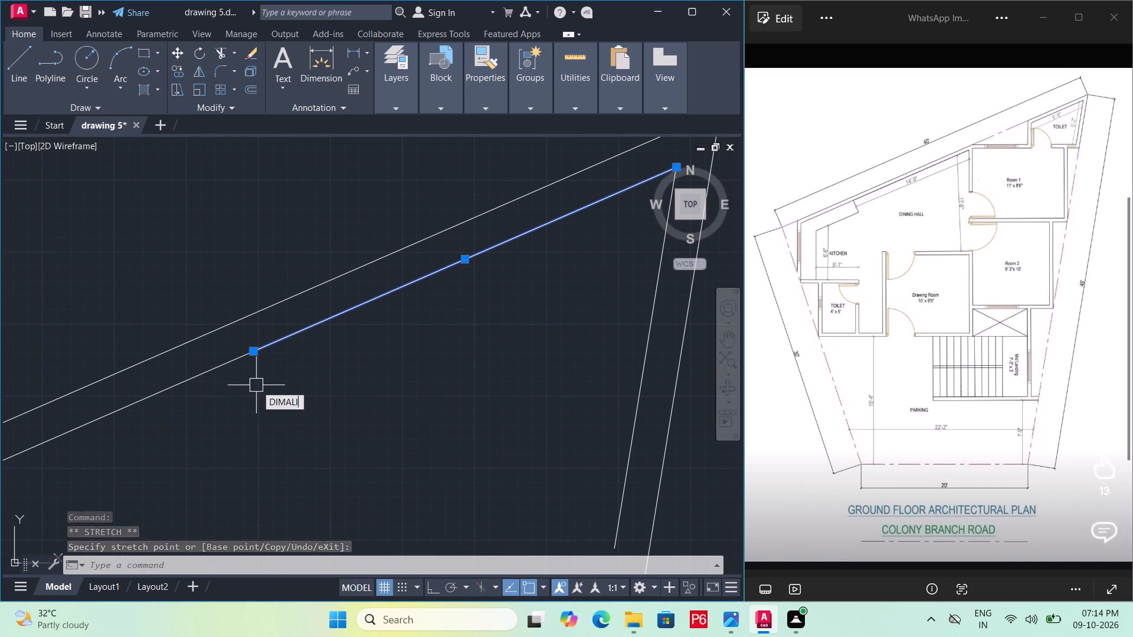
pyautogui.click(255, 350)
pyautogui.moveTo(565, 205); pyautogui.dragTo(434, 249, button='middle')
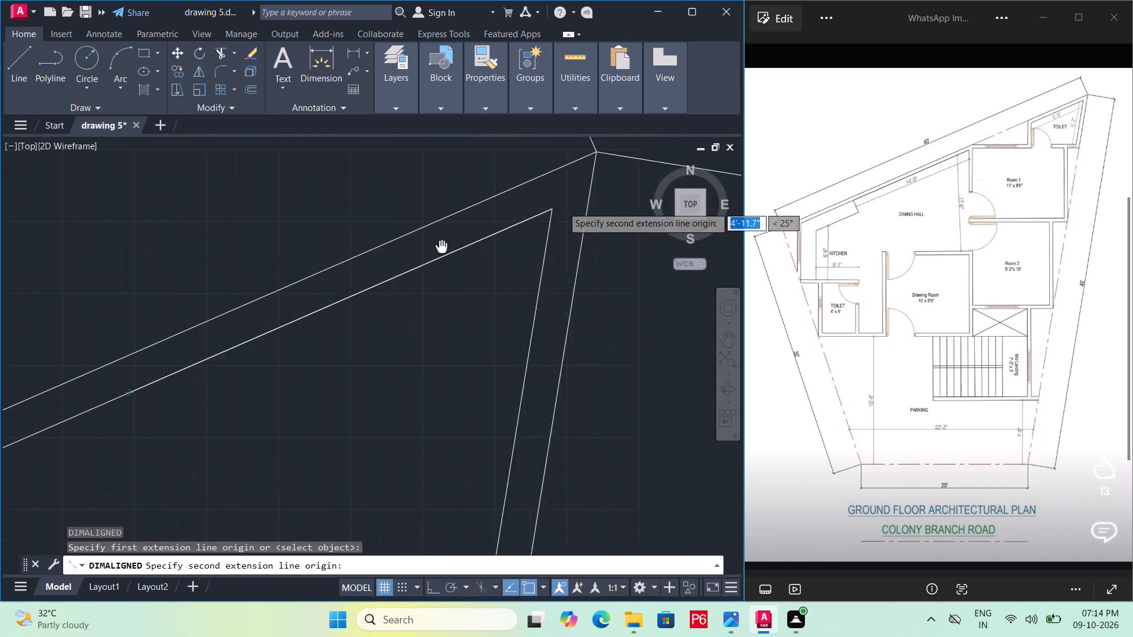
pyautogui.moveTo(434, 249); pyautogui.dragTo(386, 258, button='middle')
pyautogui.click(497, 224)
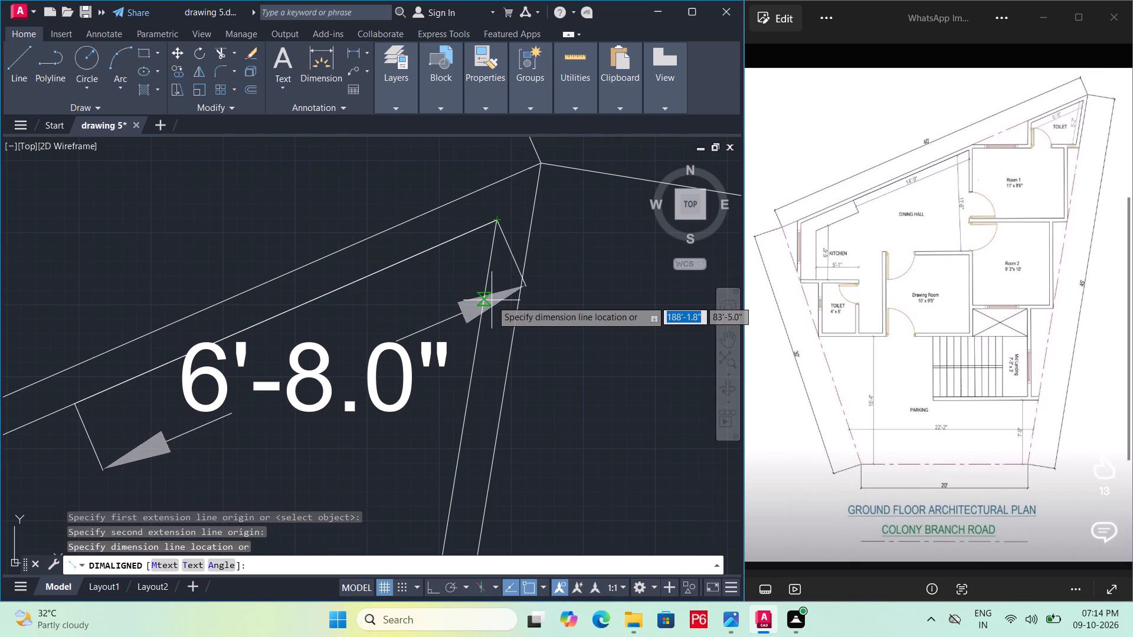
pyautogui.press('Escape')
# Save the drawing.
pyautogui.hotkey('ctrl', 's')
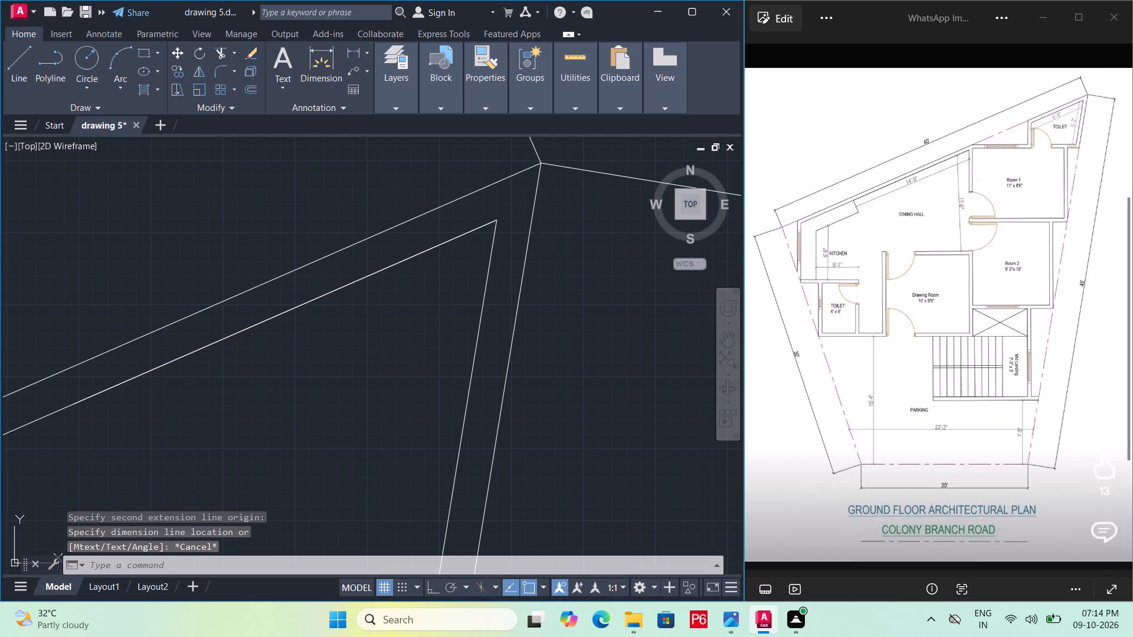
pyautogui.hotkey('ctrl', 's')
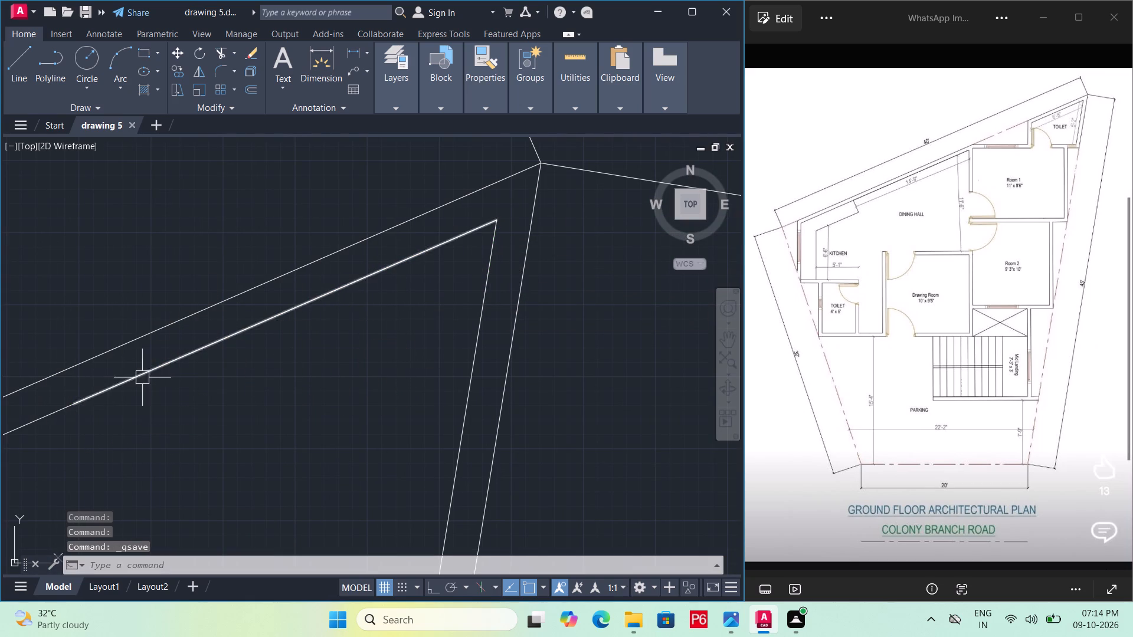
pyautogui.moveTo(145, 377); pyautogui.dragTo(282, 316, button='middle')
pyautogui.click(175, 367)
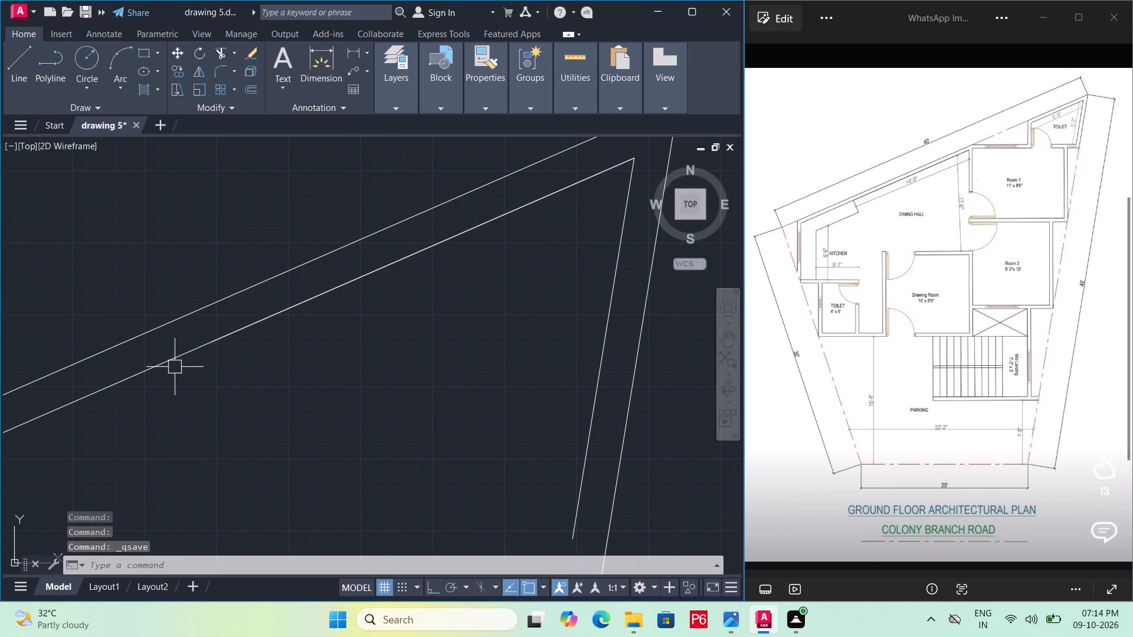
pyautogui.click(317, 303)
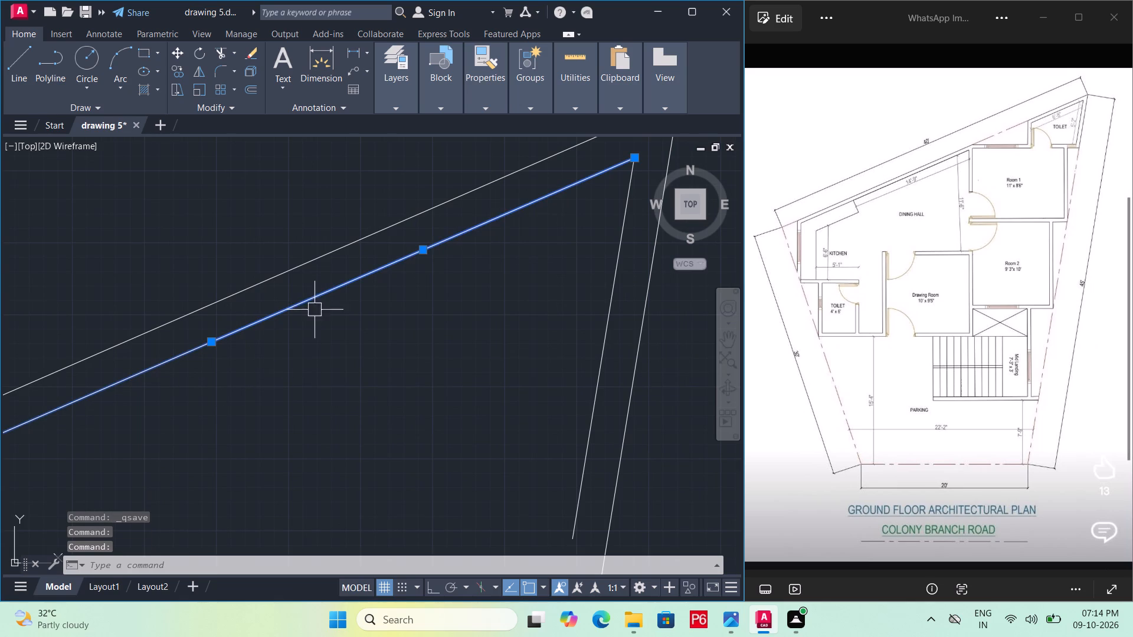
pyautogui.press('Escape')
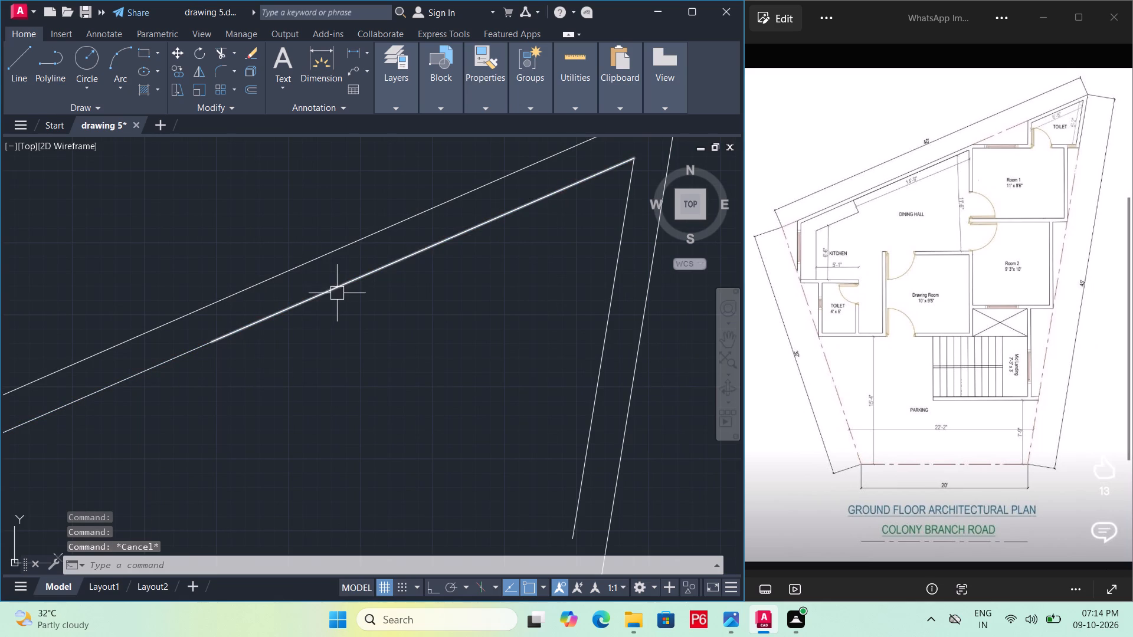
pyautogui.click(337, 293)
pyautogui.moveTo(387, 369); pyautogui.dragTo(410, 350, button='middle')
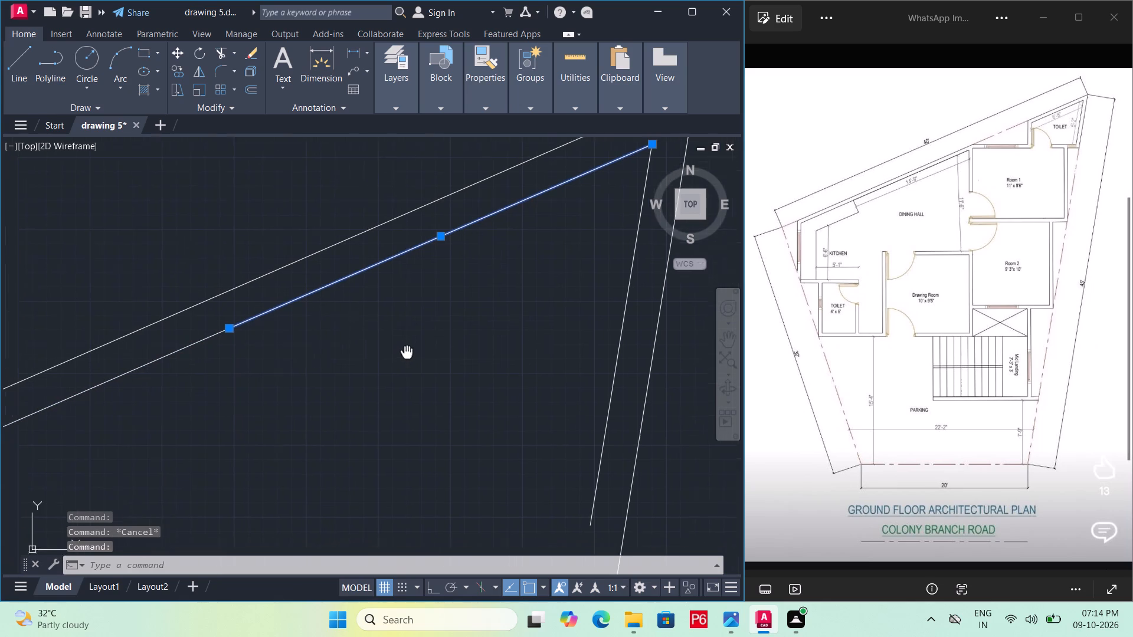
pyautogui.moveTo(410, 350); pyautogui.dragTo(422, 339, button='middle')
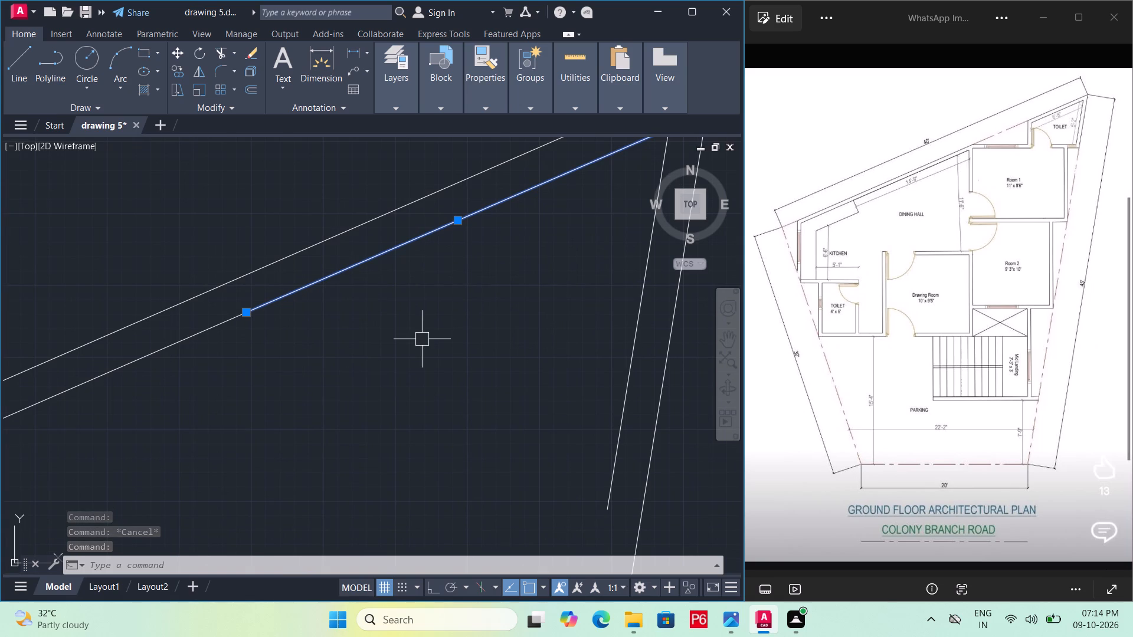
# Draw a vertical line straight down from the lower end of the 6'8" line for the toilet's side wall.
pyautogui.scroll(-4, 371, 318)
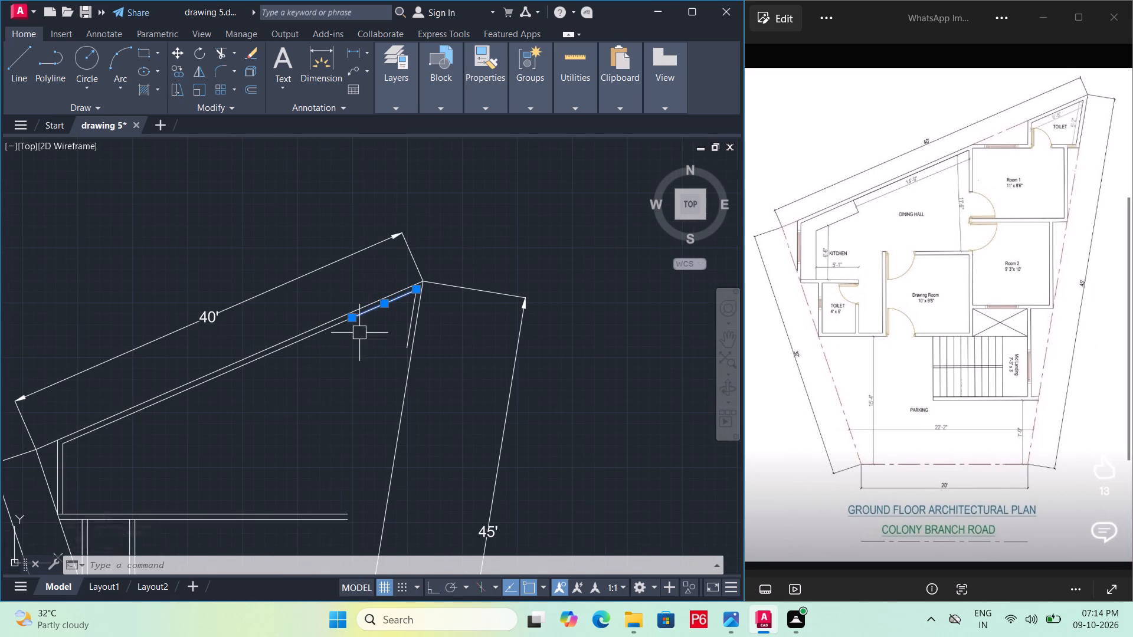
pyautogui.moveTo(359, 333); pyautogui.dragTo(365, 318, button='middle')
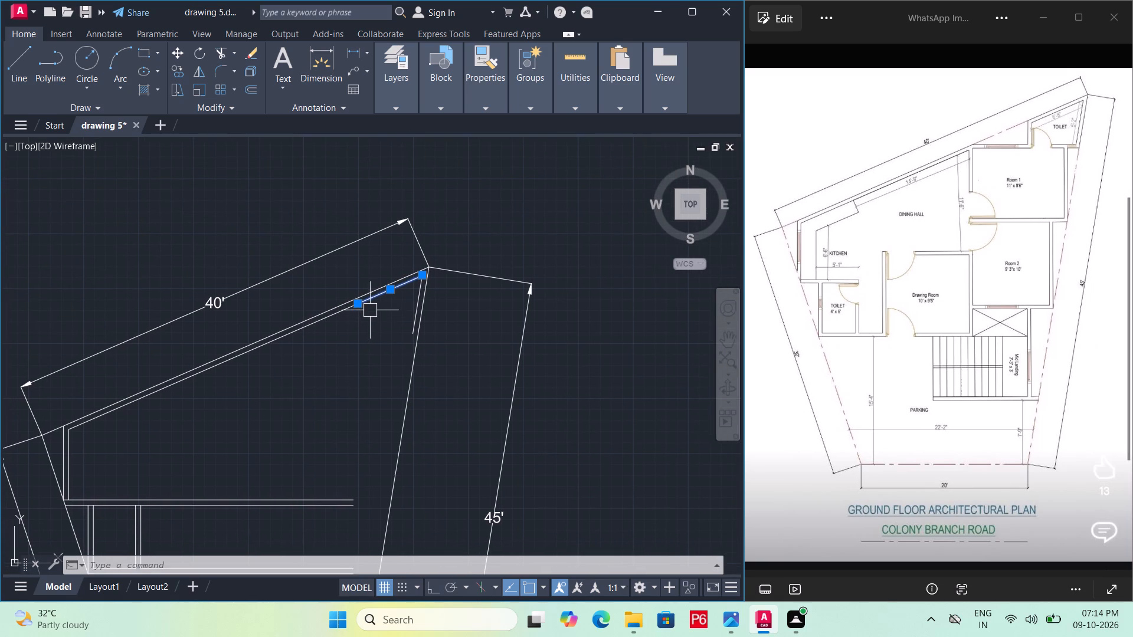
pyautogui.scroll(1, 353, 318)
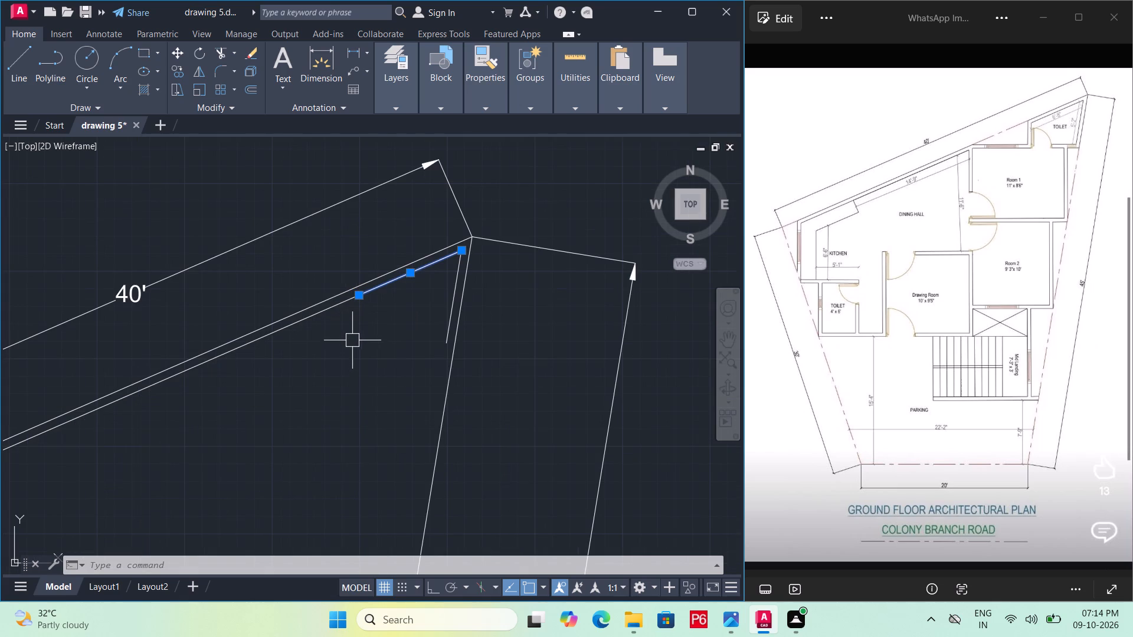
pyautogui.write('l')
pyautogui.press('space')
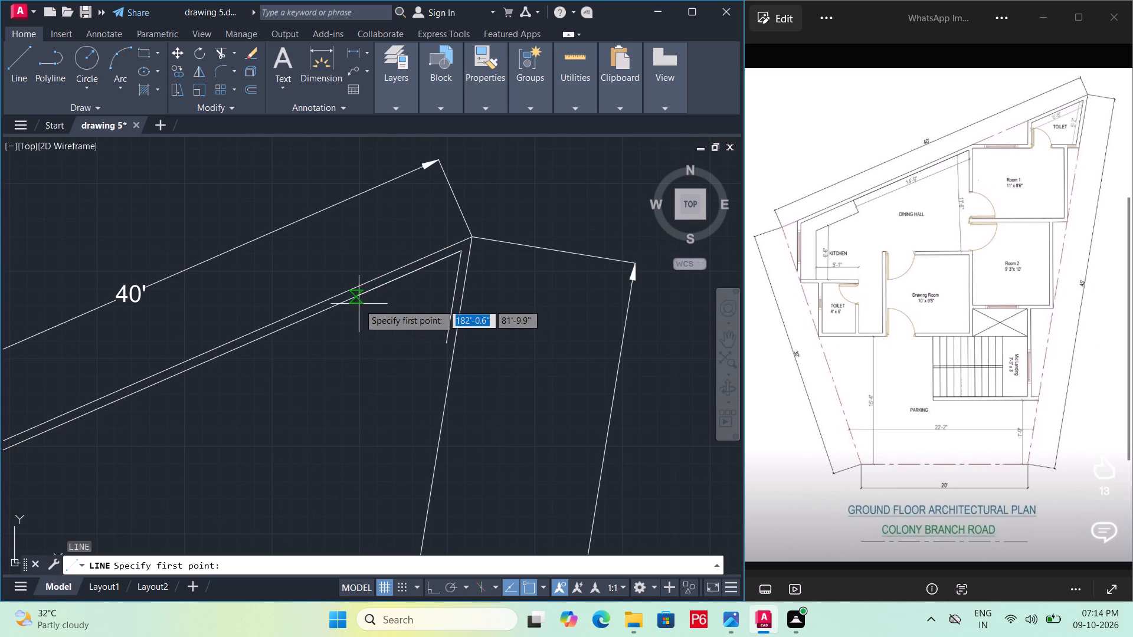
pyautogui.click(361, 297)
pyautogui.click(355, 361)
pyautogui.press('Escape')
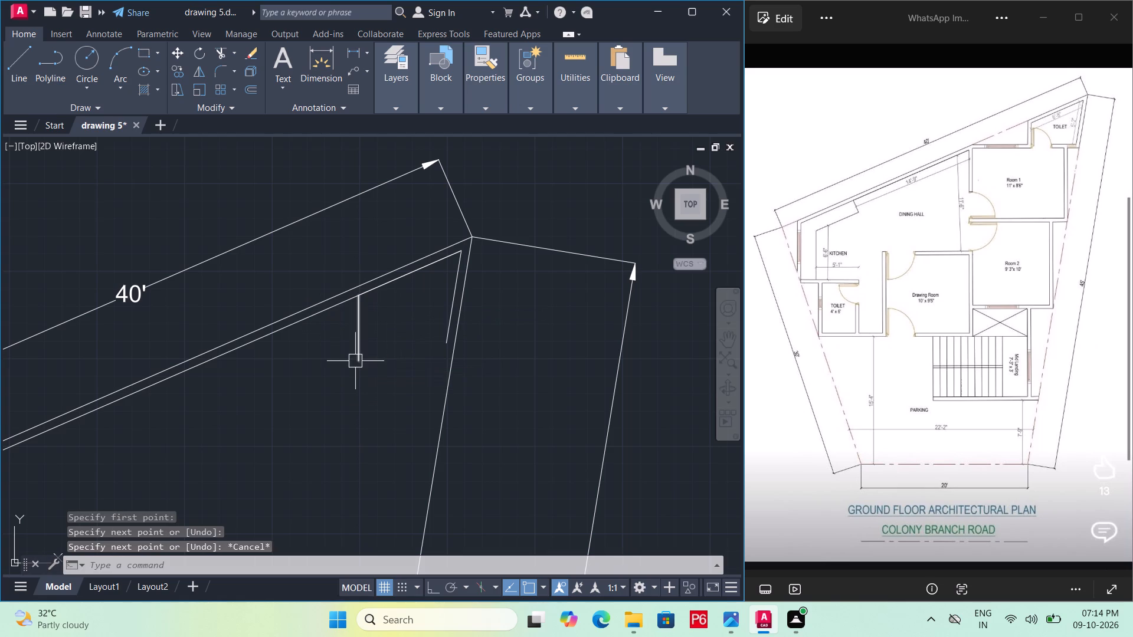
# Draw a horizontal line through the 5'7" line's lower end, starting about 8" beyond it outside the plot boundary and running into the toilet.
pyautogui.scroll(1, 416, 320)
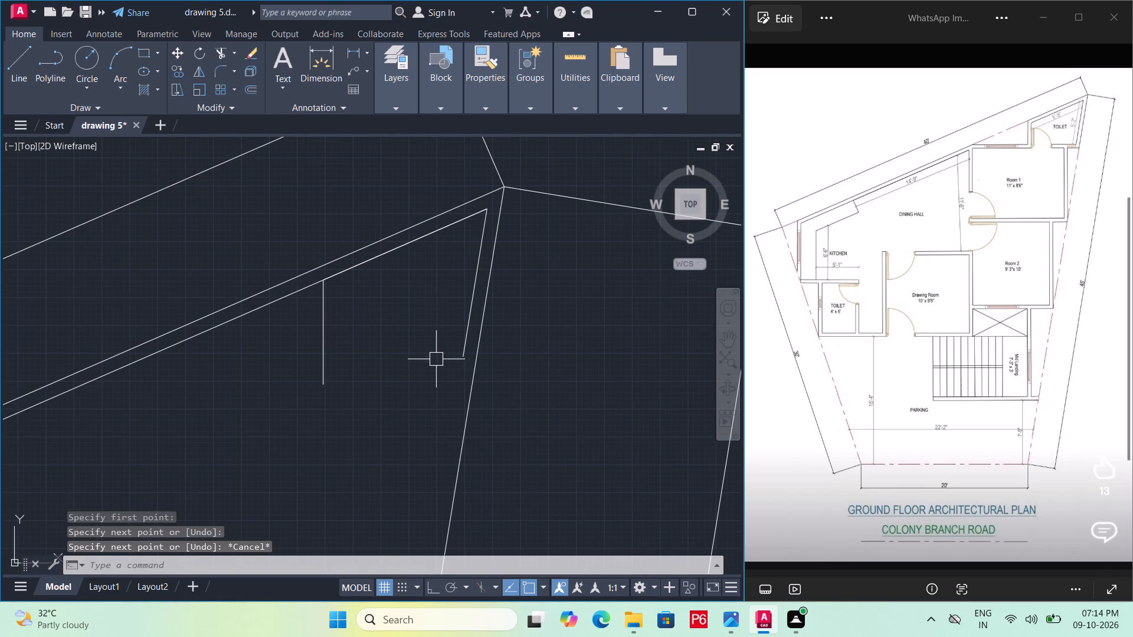
pyautogui.write('l')
pyautogui.press('space')
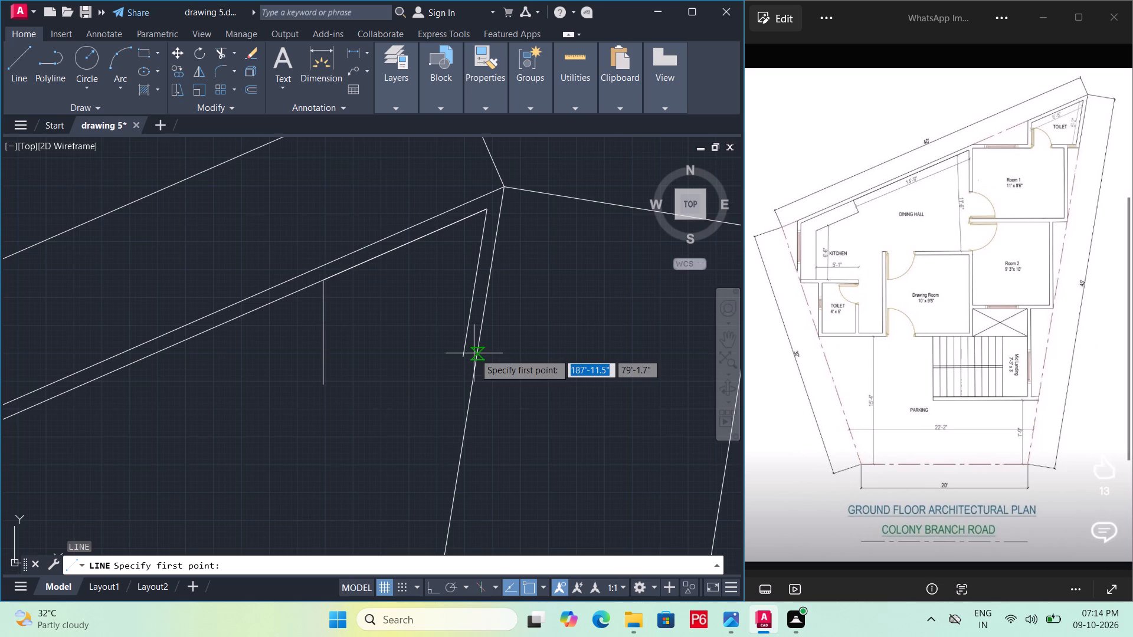
pyautogui.scroll(4, 467, 363)
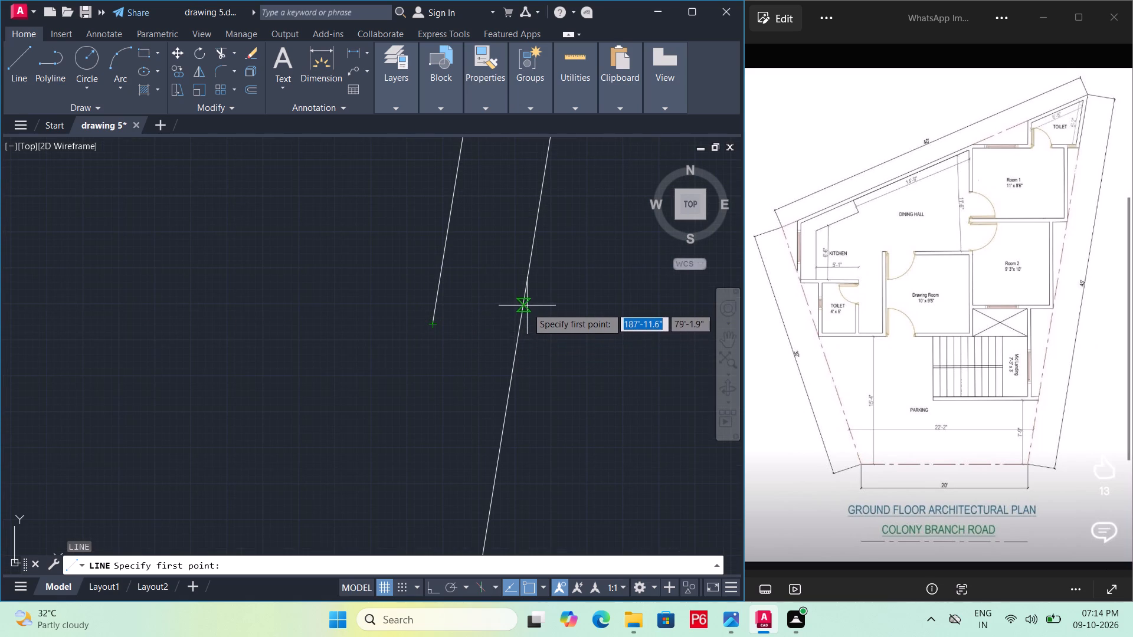
pyautogui.click(551, 326)
pyautogui.click(275, 324)
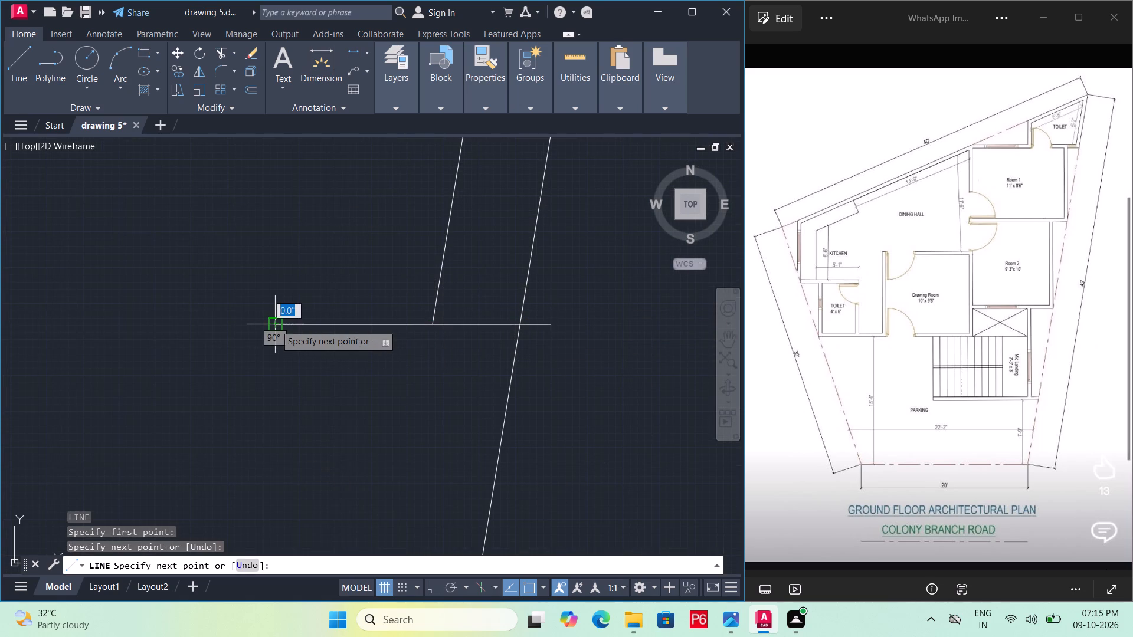
pyautogui.press('Escape')
# Trim the part of the horizontal toilet line that projects beyond the sloping plot boundary.
pyautogui.press('t')
pyautogui.press('r')
pyautogui.press('space')
pyautogui.press('space')
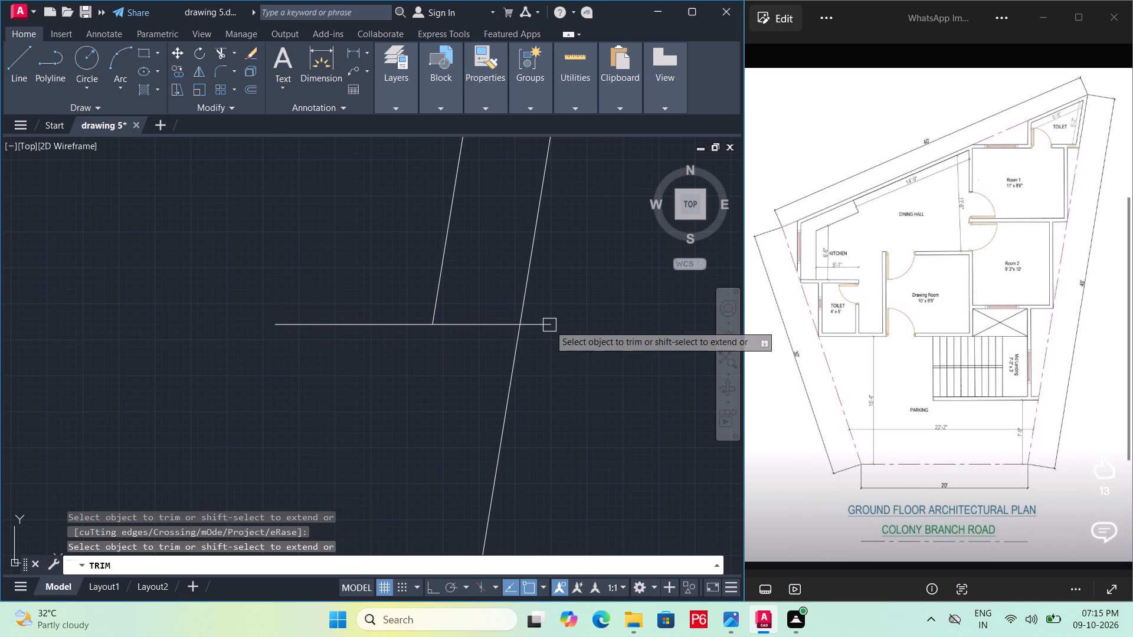
pyautogui.click(547, 326)
pyautogui.scroll(-5, 543, 377)
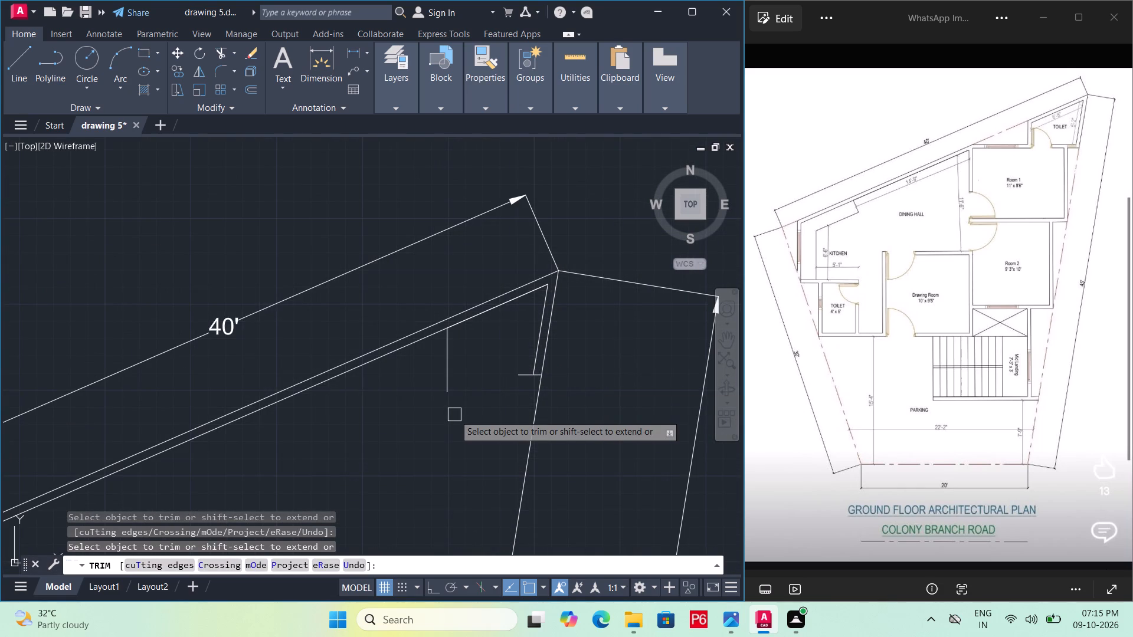
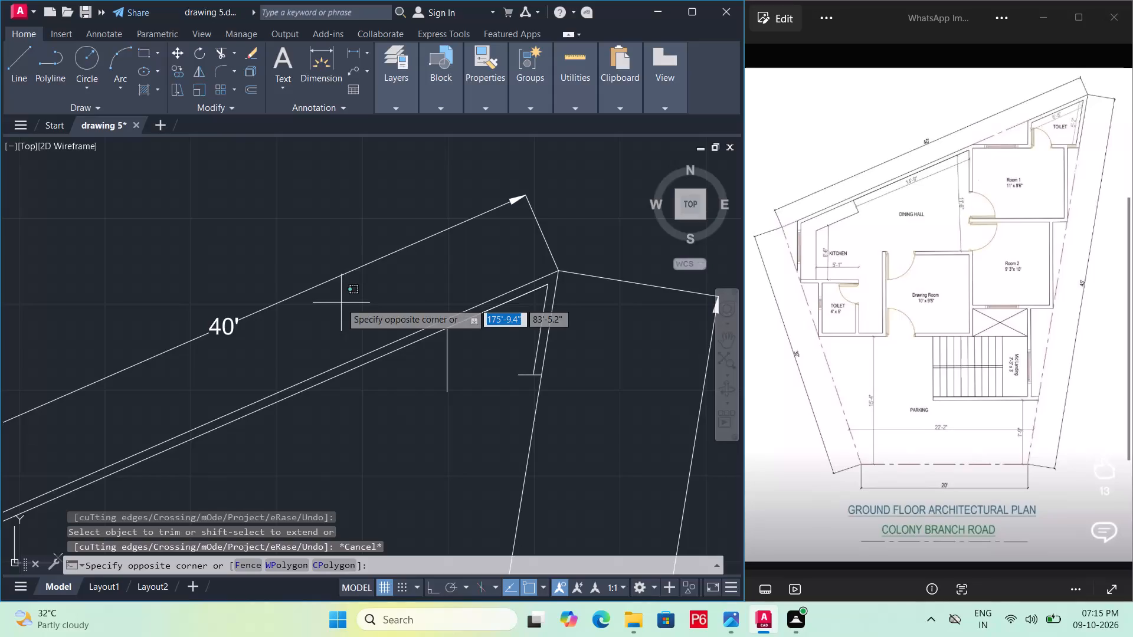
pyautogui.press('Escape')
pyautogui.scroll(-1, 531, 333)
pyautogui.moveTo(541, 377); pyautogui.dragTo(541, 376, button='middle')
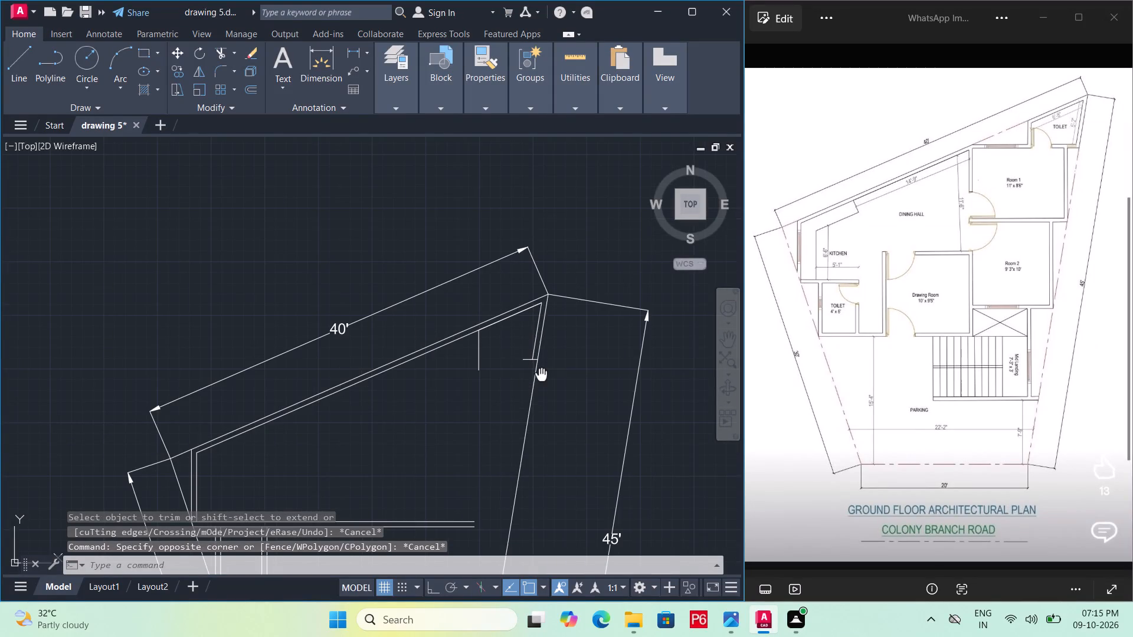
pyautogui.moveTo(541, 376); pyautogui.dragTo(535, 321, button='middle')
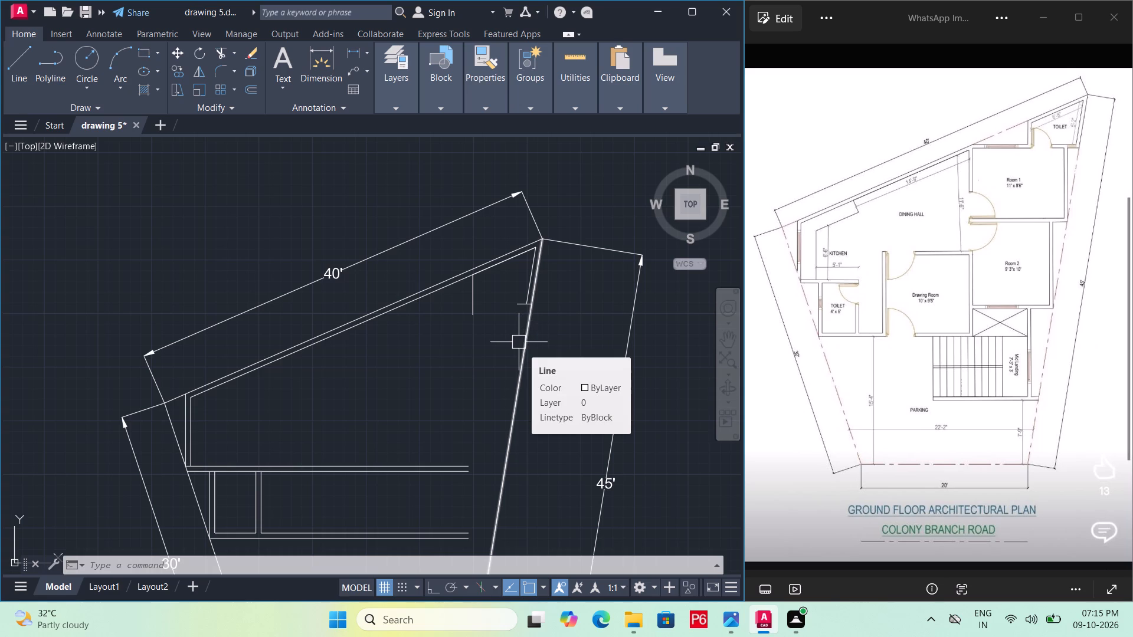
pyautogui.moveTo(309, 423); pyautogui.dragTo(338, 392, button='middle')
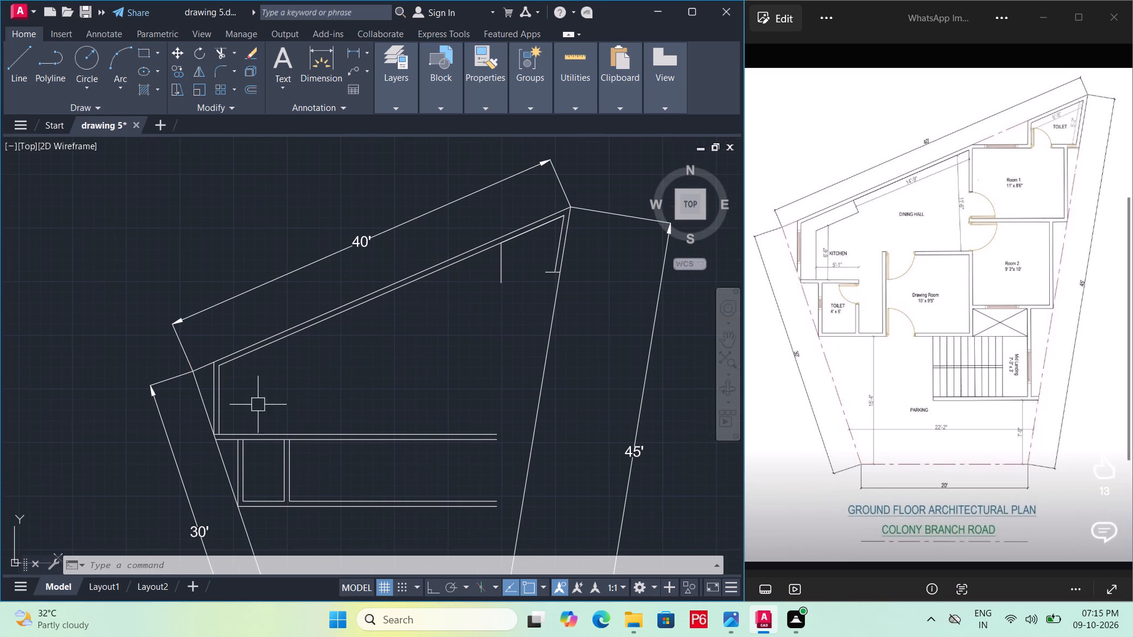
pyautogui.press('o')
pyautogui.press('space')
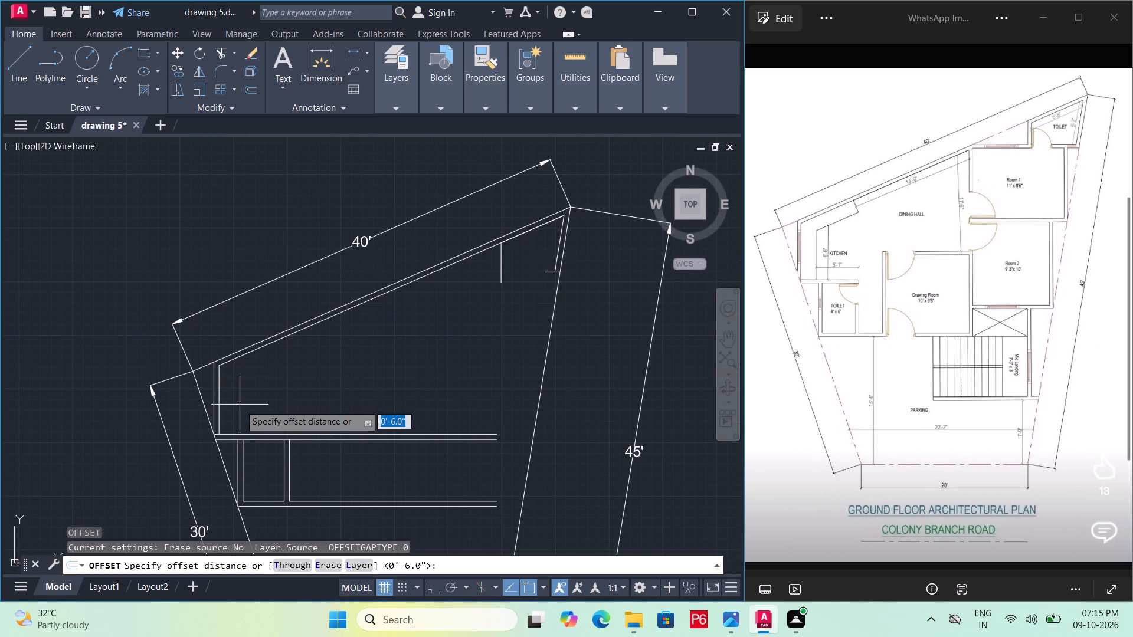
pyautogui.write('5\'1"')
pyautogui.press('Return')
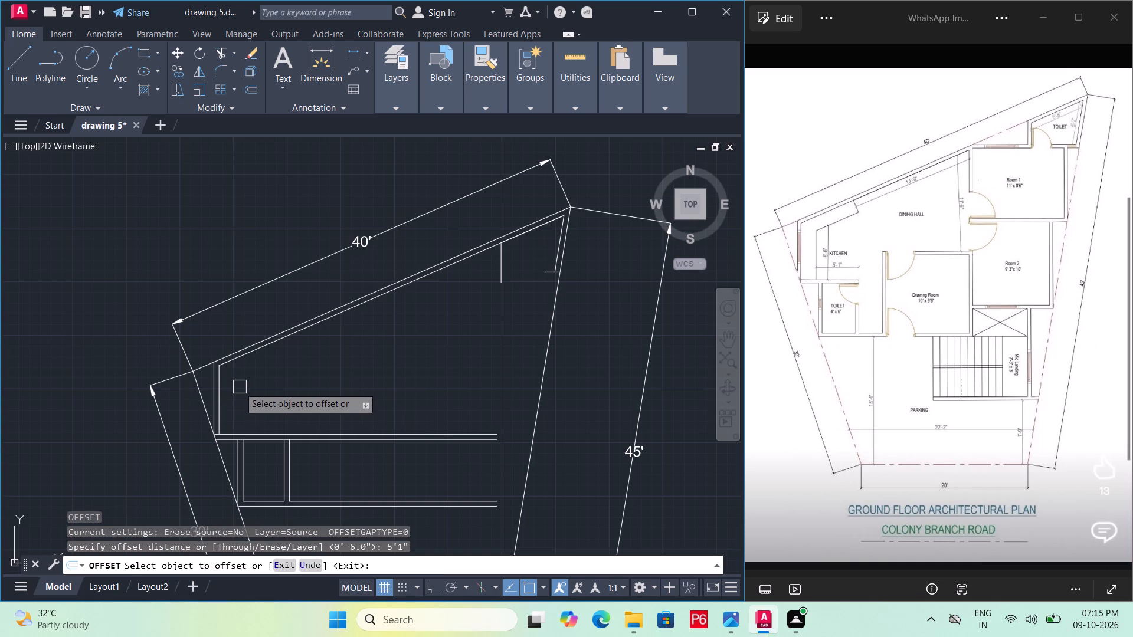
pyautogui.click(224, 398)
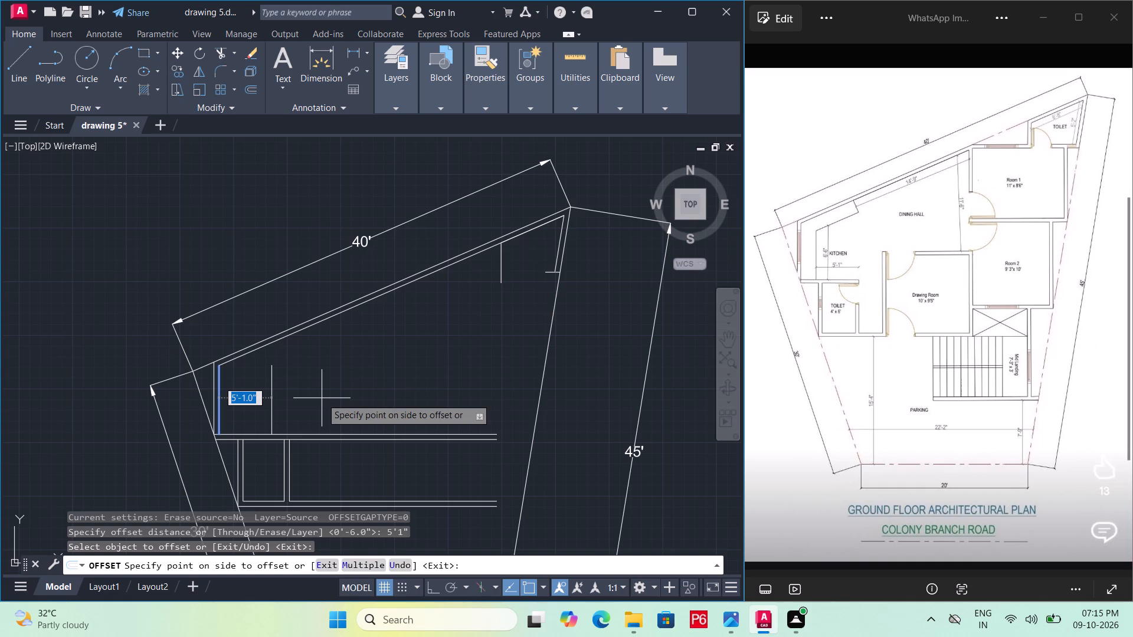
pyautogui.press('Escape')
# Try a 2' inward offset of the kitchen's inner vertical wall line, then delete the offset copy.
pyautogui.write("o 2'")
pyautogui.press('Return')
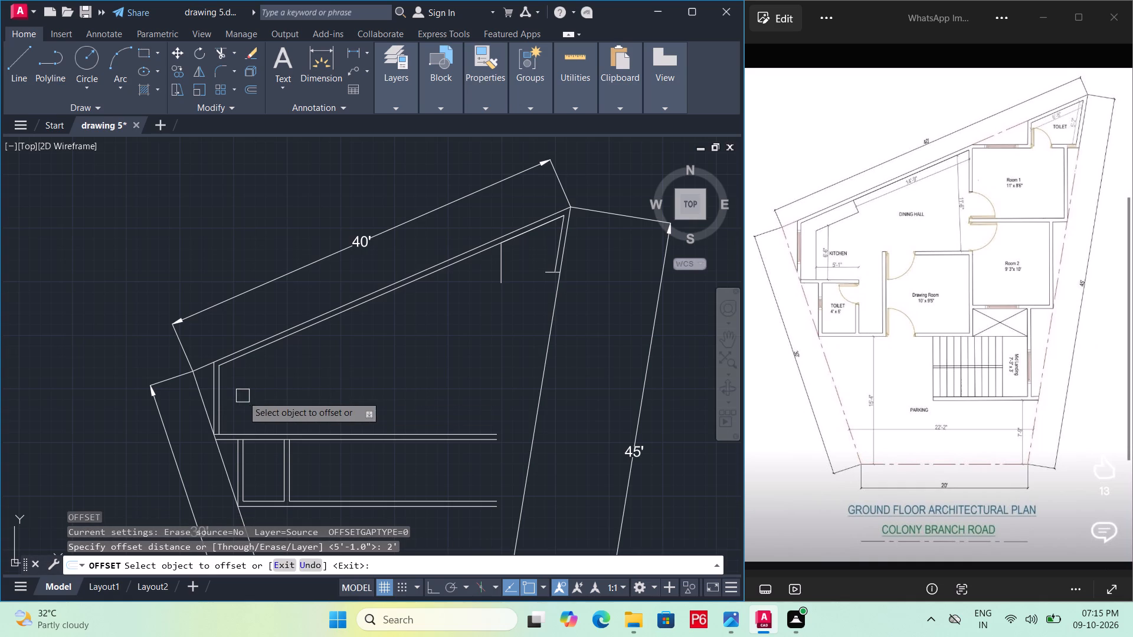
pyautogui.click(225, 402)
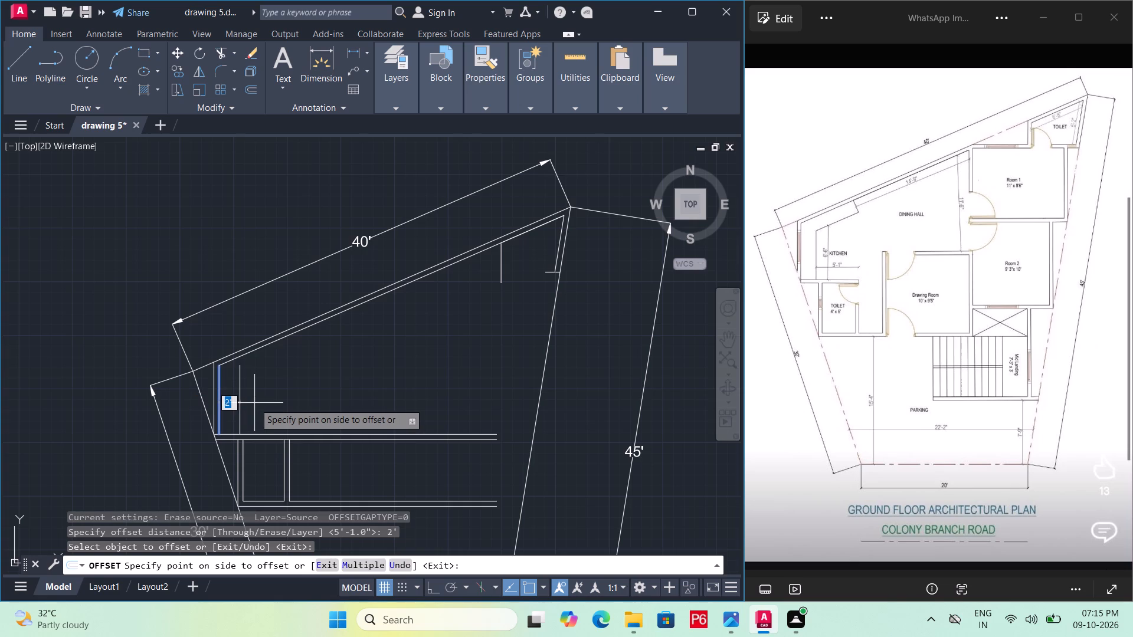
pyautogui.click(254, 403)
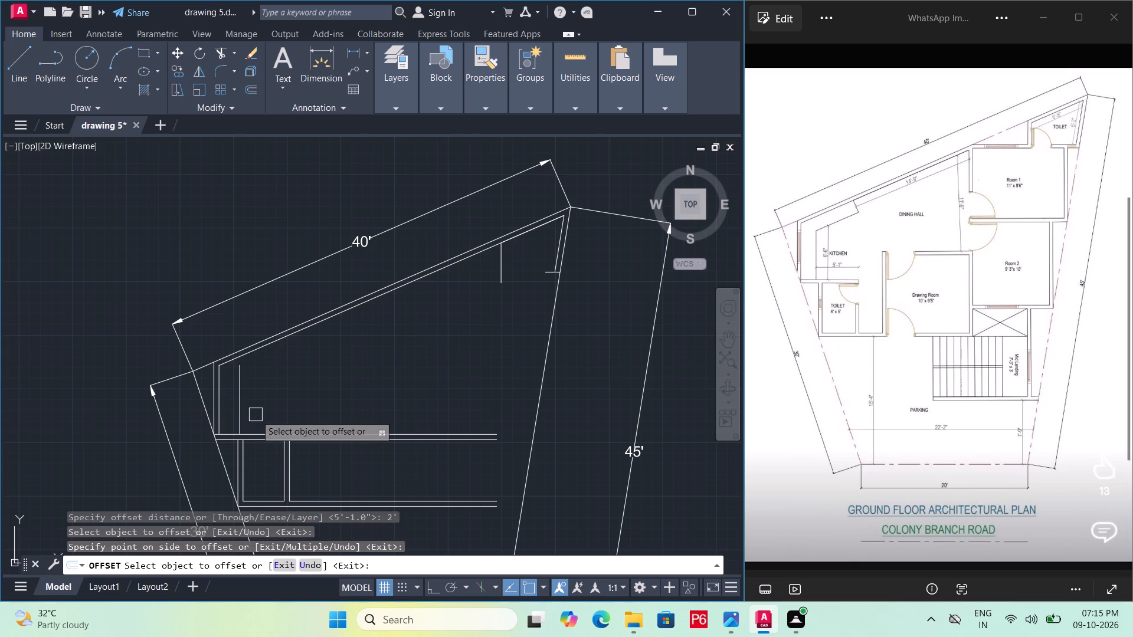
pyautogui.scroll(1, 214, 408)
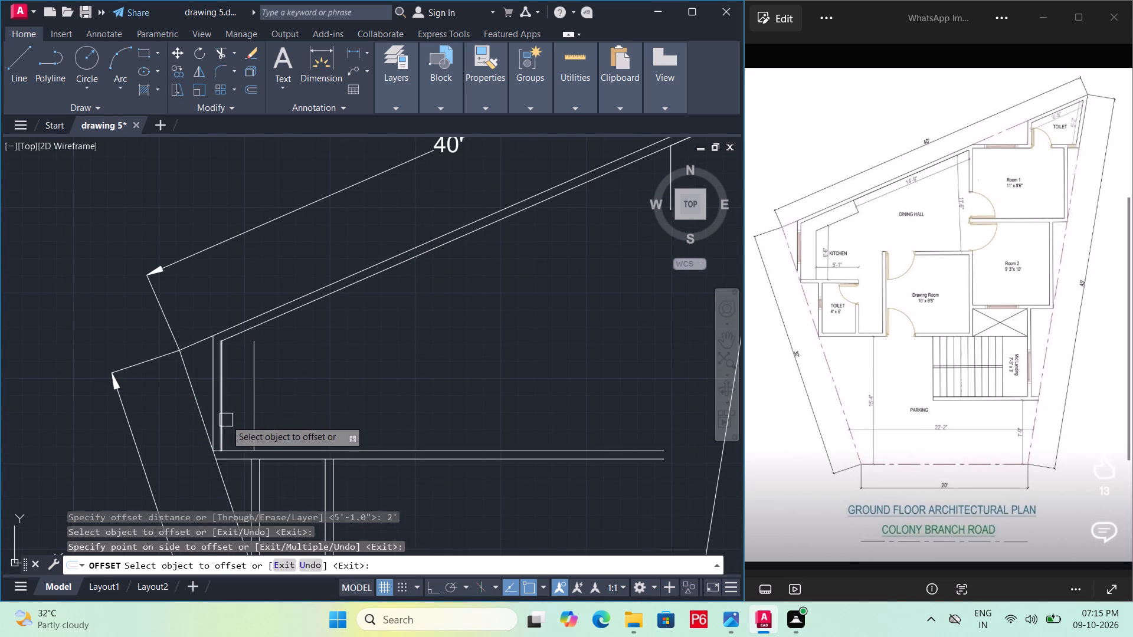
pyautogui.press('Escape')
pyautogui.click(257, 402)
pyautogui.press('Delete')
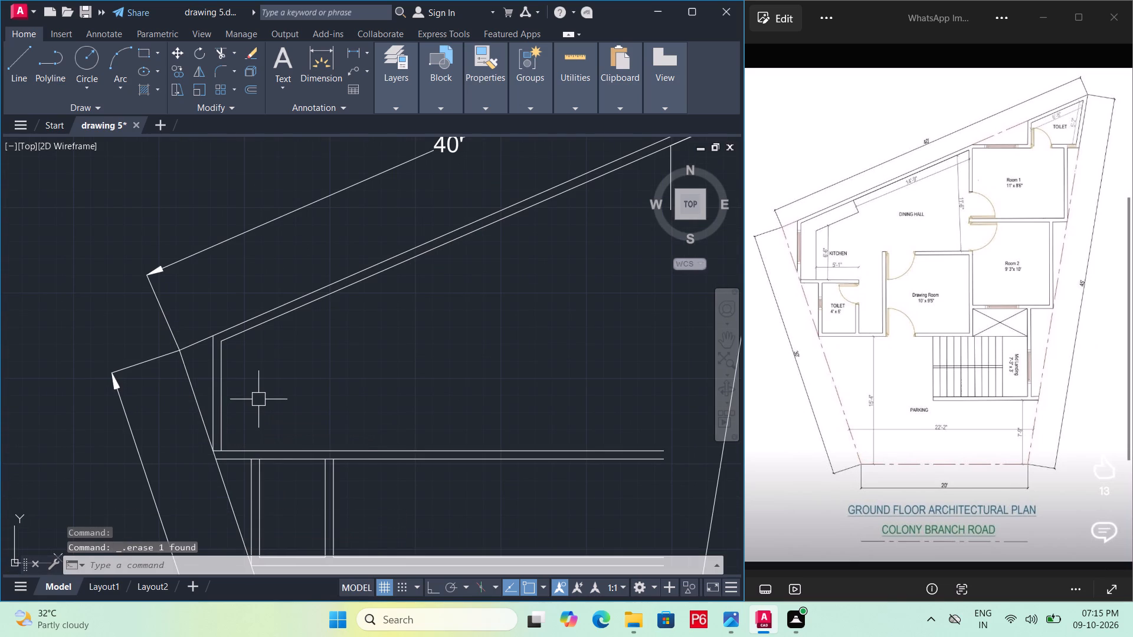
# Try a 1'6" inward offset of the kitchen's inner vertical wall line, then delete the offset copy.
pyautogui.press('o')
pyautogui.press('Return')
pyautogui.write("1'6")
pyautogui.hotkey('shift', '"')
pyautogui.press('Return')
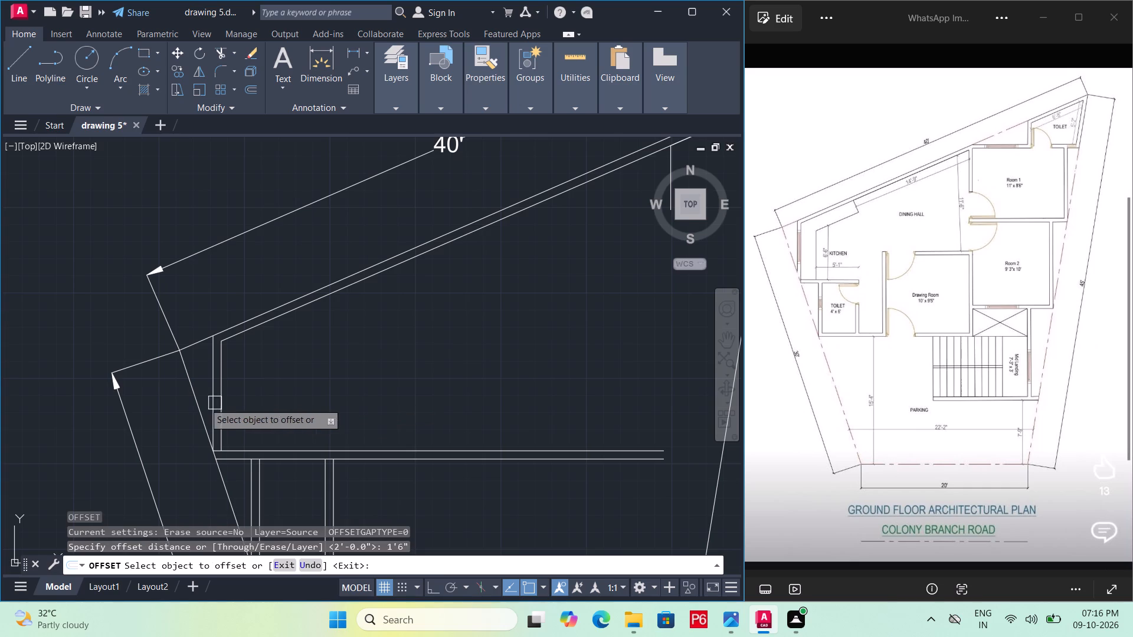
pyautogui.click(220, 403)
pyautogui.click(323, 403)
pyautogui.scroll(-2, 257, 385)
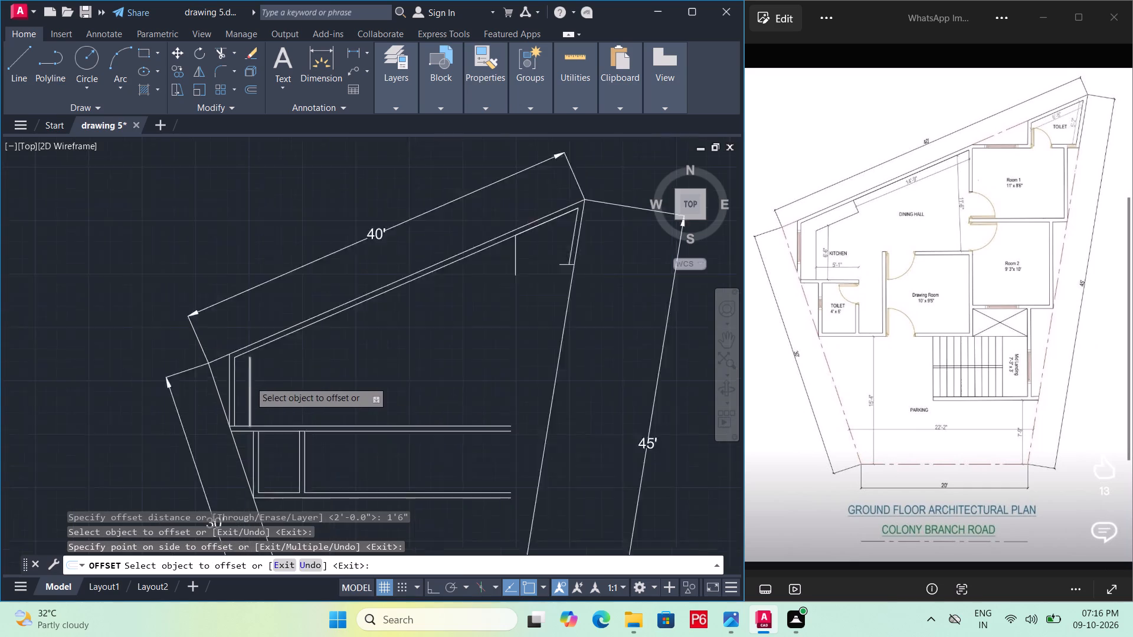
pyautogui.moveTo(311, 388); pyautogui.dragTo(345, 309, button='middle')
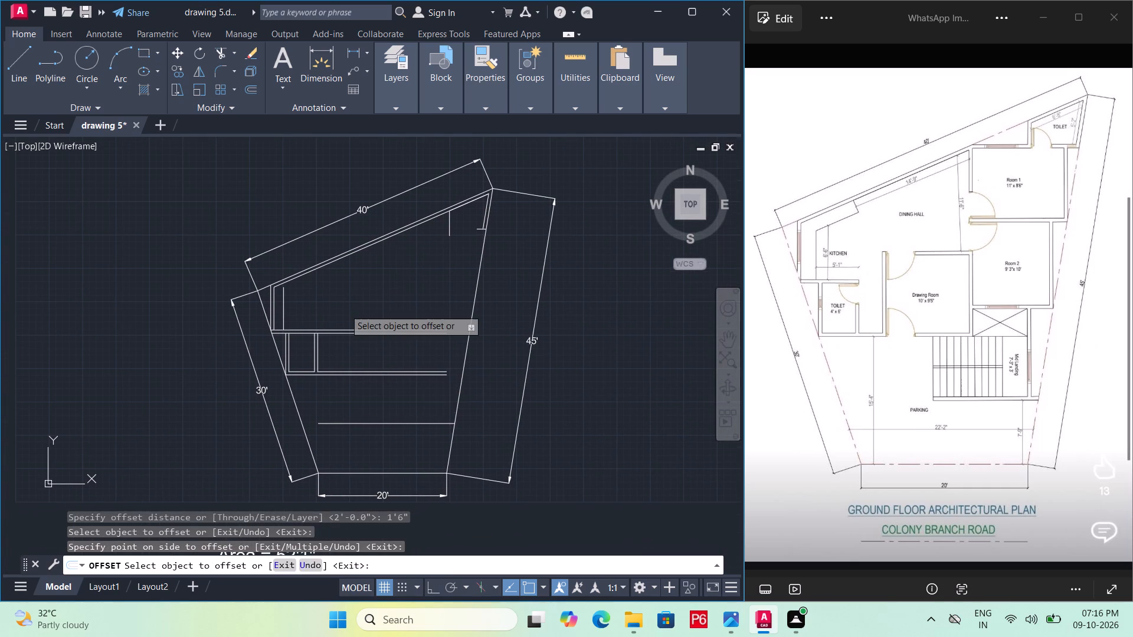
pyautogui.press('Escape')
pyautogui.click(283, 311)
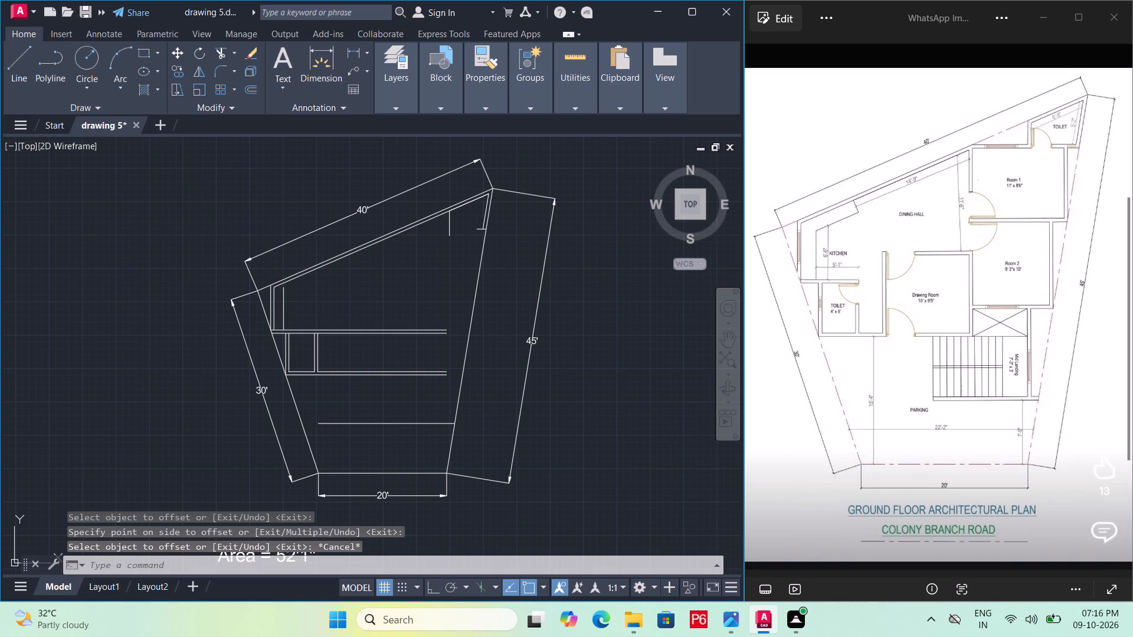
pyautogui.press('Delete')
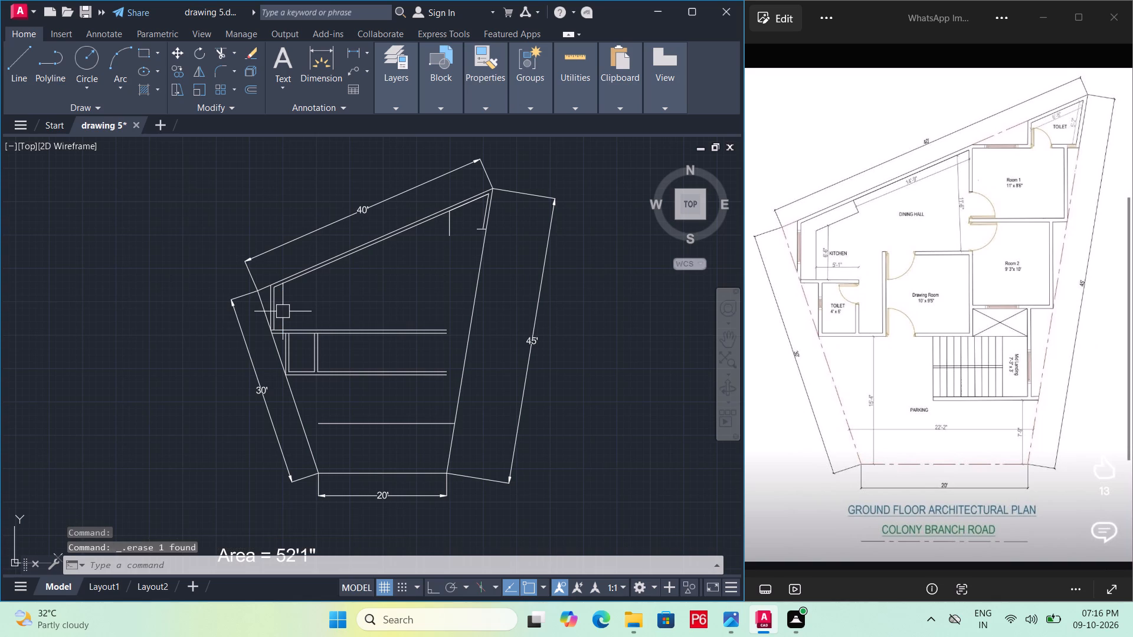
# Offset the kitchen's inner vertical wall line and the inner sloping wall line 1'9" into the room.
pyautogui.write('o')
pyautogui.press('space')
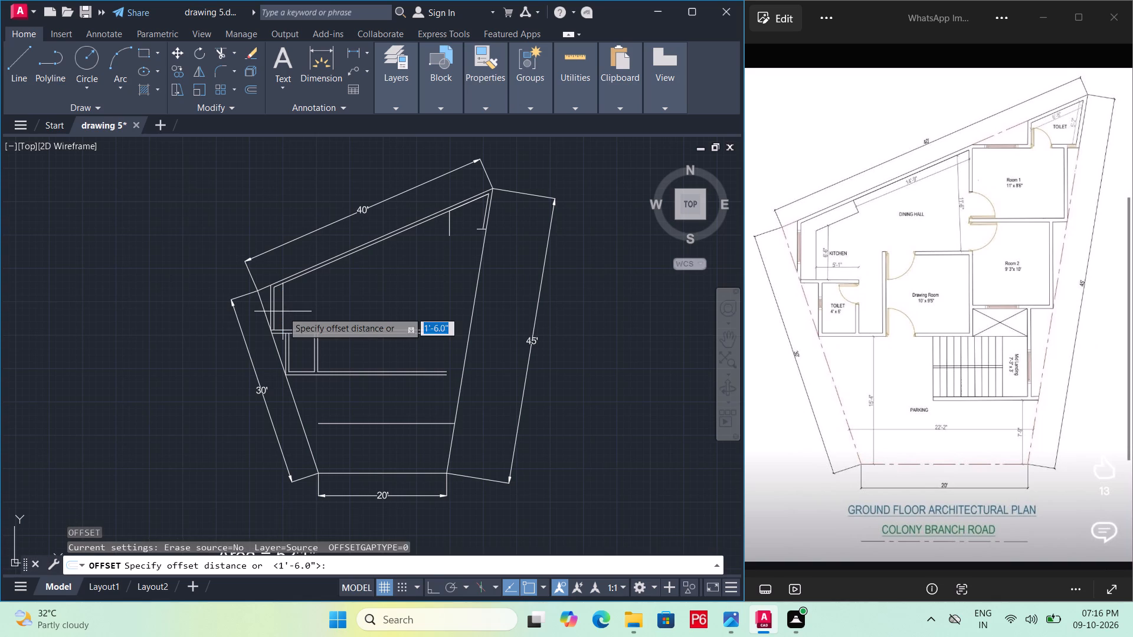
pyautogui.write("1'9")
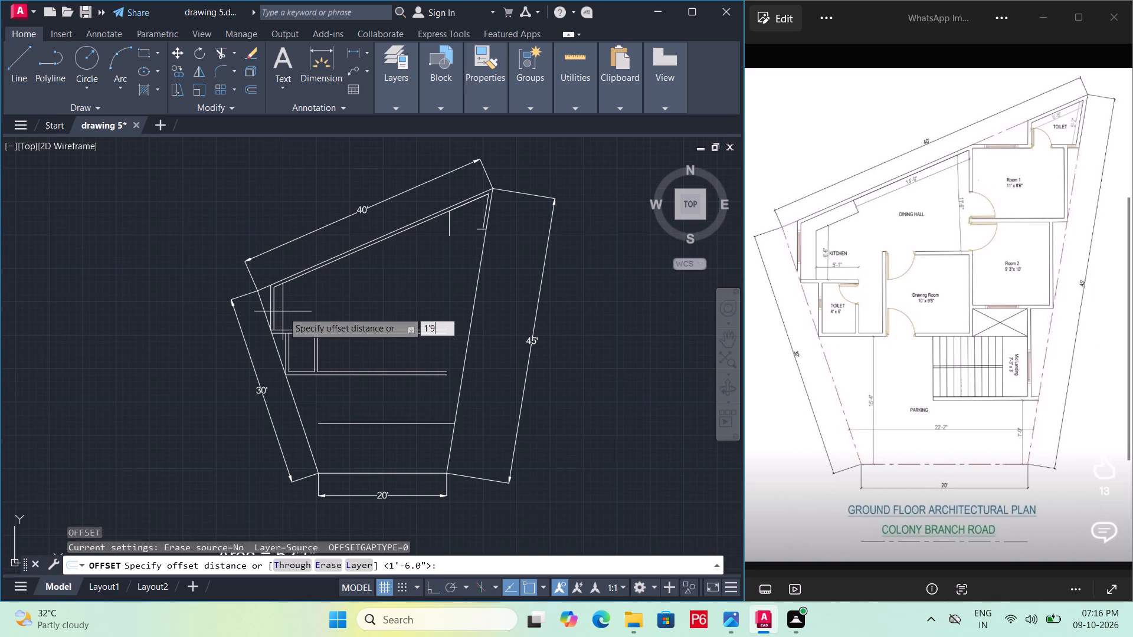
pyautogui.hotkey('shift', '"')
pyautogui.press('Return')
pyautogui.doubleClick(278, 311)
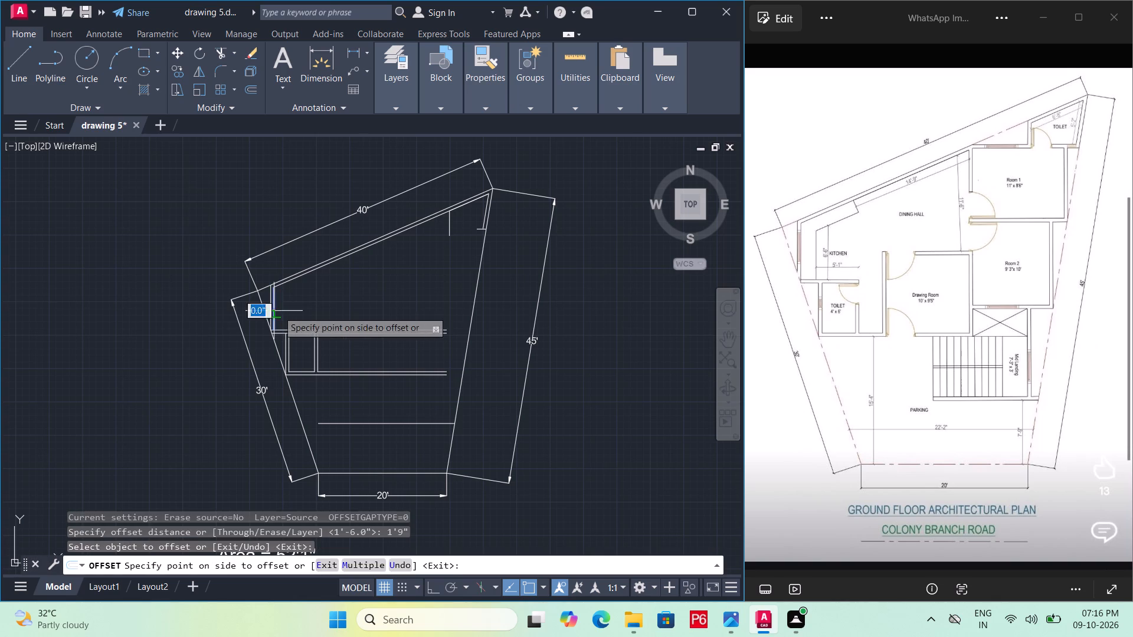
pyautogui.click(315, 304)
pyautogui.click(300, 283)
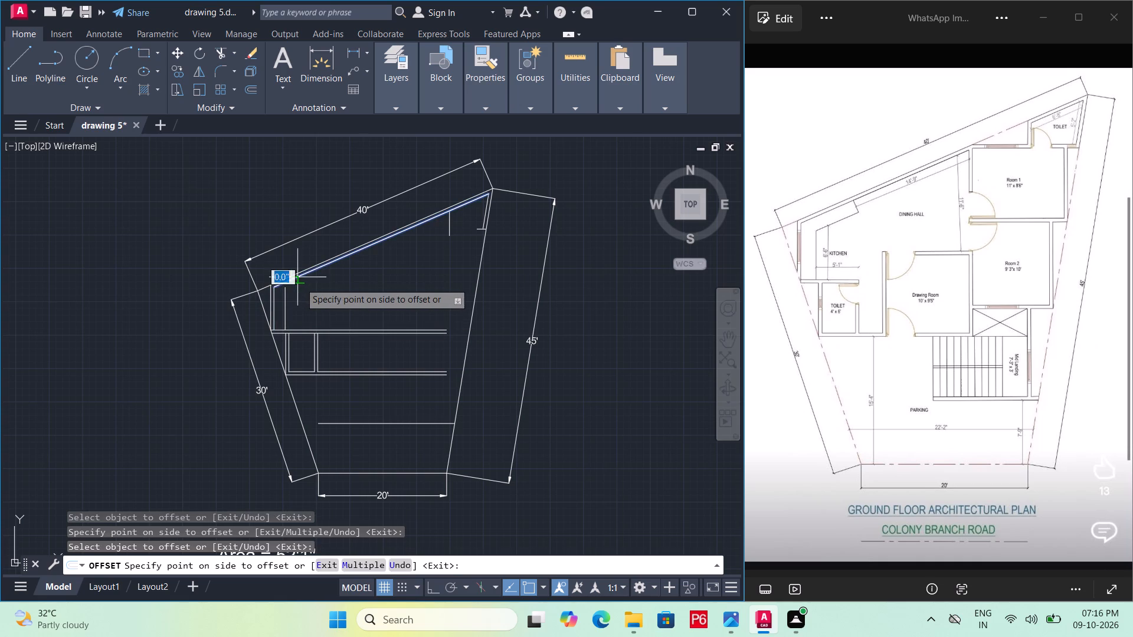
pyautogui.click(313, 305)
pyautogui.moveTo(329, 288); pyautogui.dragTo(289, 352, button='middle')
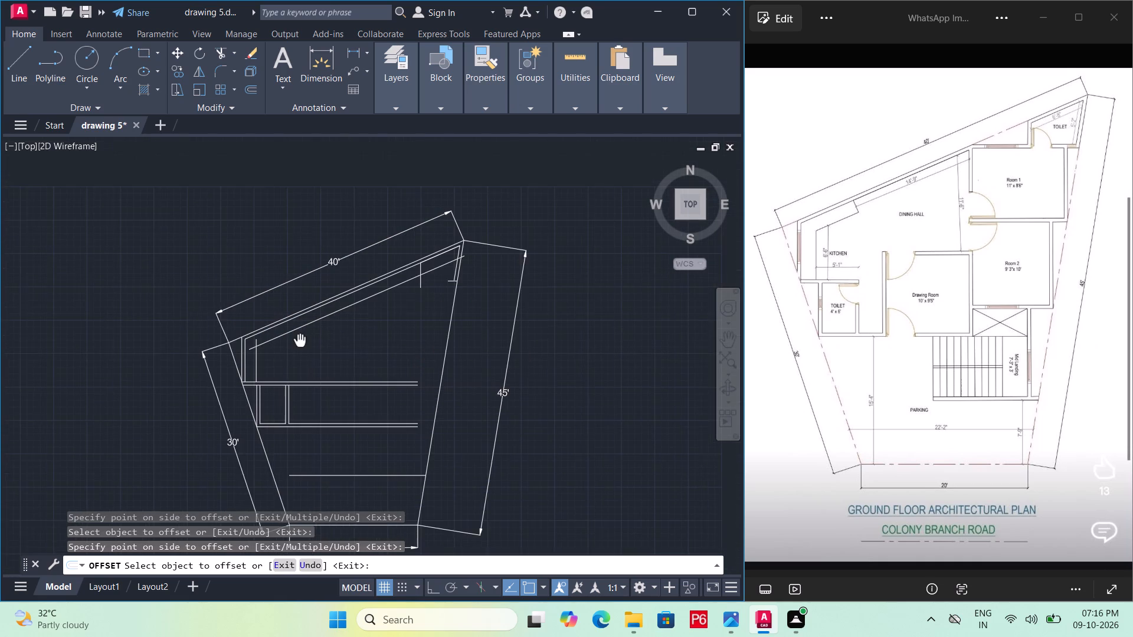
pyautogui.moveTo(289, 352); pyautogui.dragTo(289, 353, button='middle')
pyautogui.scroll(2, 405, 276)
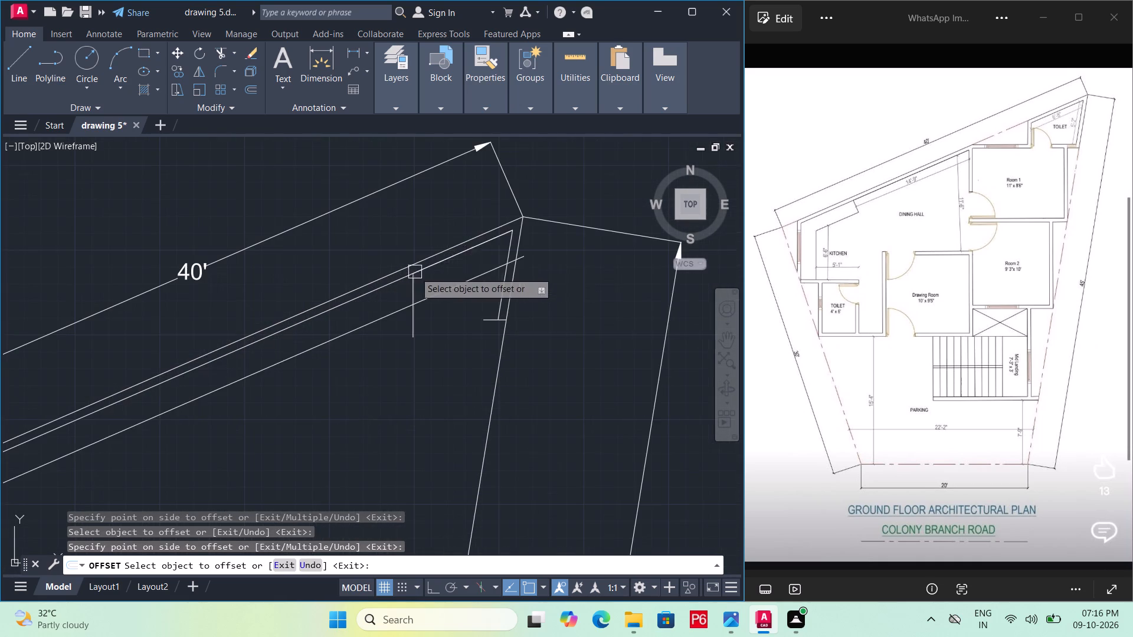
pyautogui.press('Escape')
# Shorten the offset sloping line to its midpoint by moving its upper end, leaving about 18'3".
pyautogui.click(479, 274)
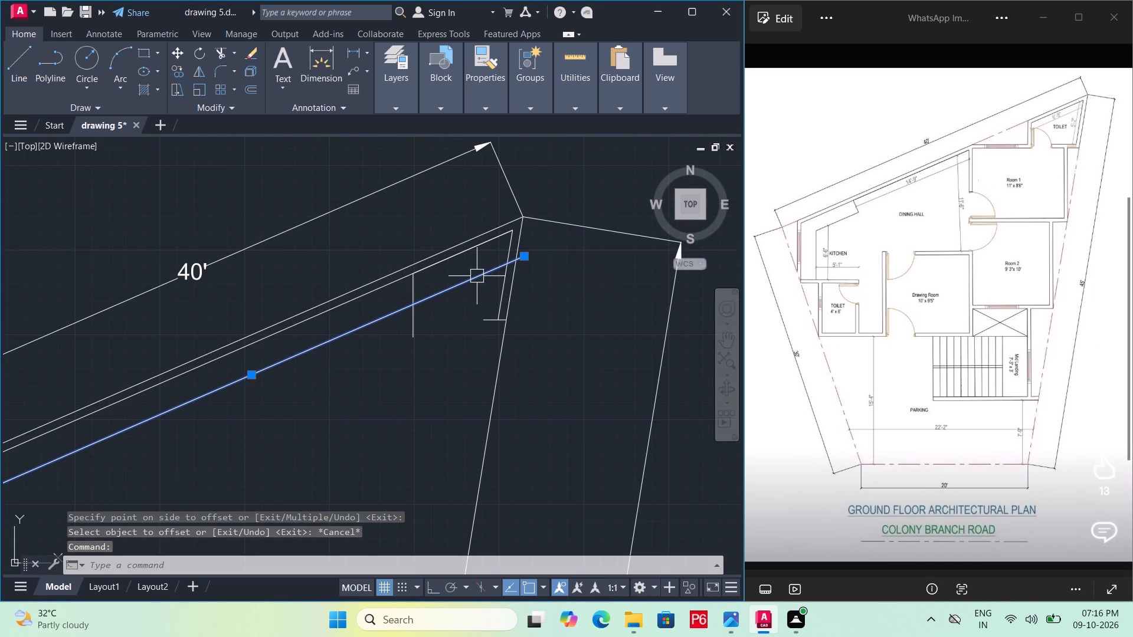
pyautogui.click(522, 257)
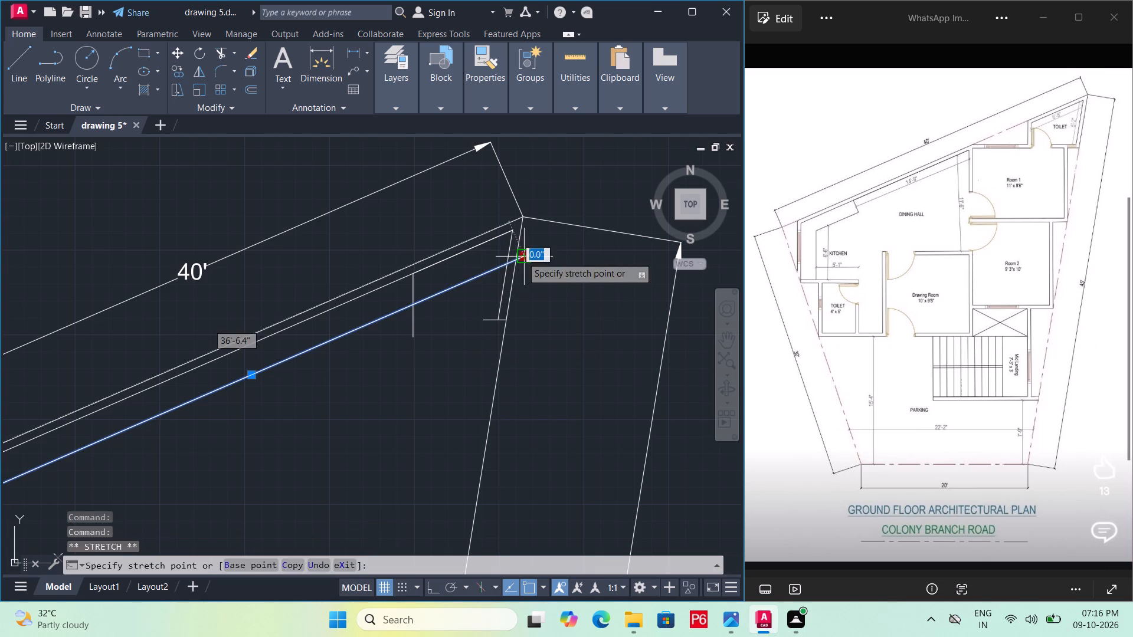
pyautogui.scroll(-4, 362, 324)
pyautogui.scroll(4, 356, 331)
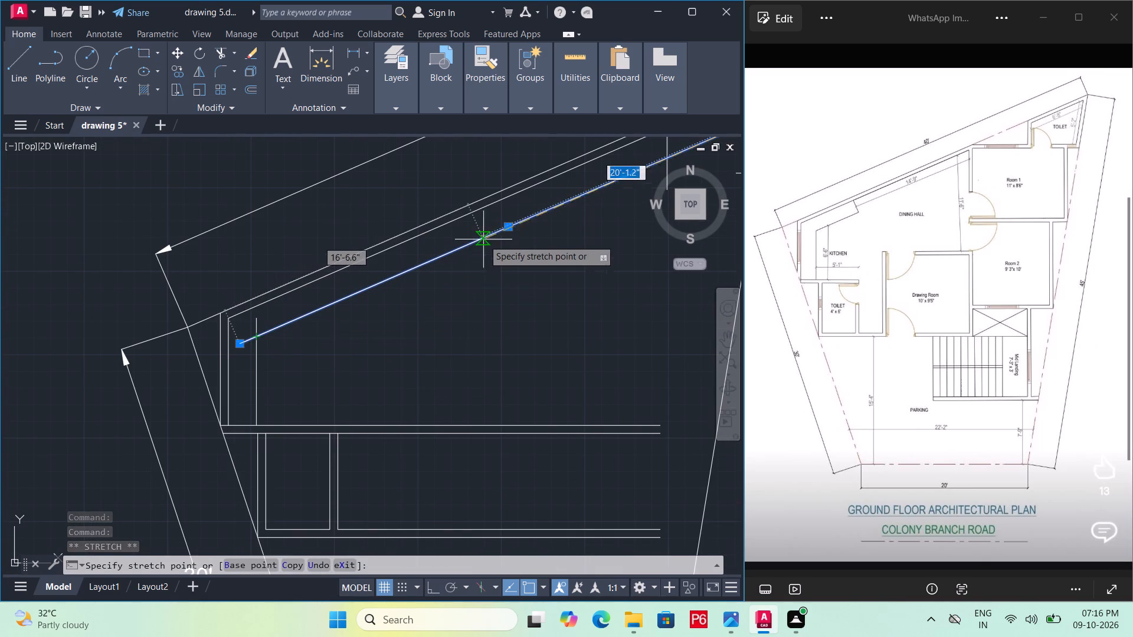
pyautogui.doubleClick(505, 229)
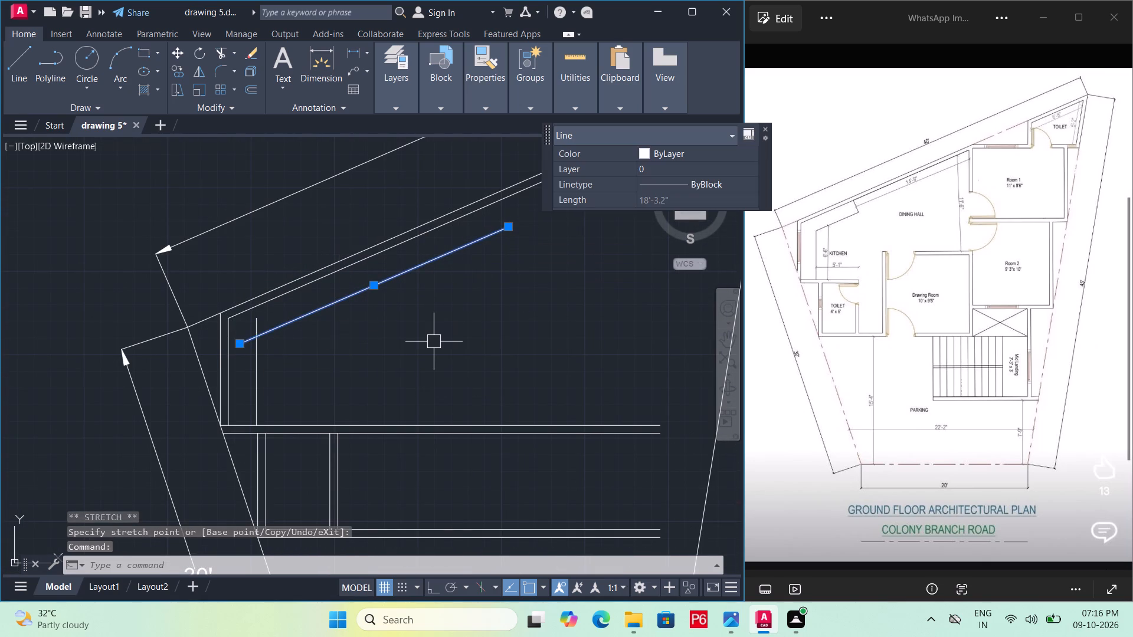
pyautogui.press('Escape')
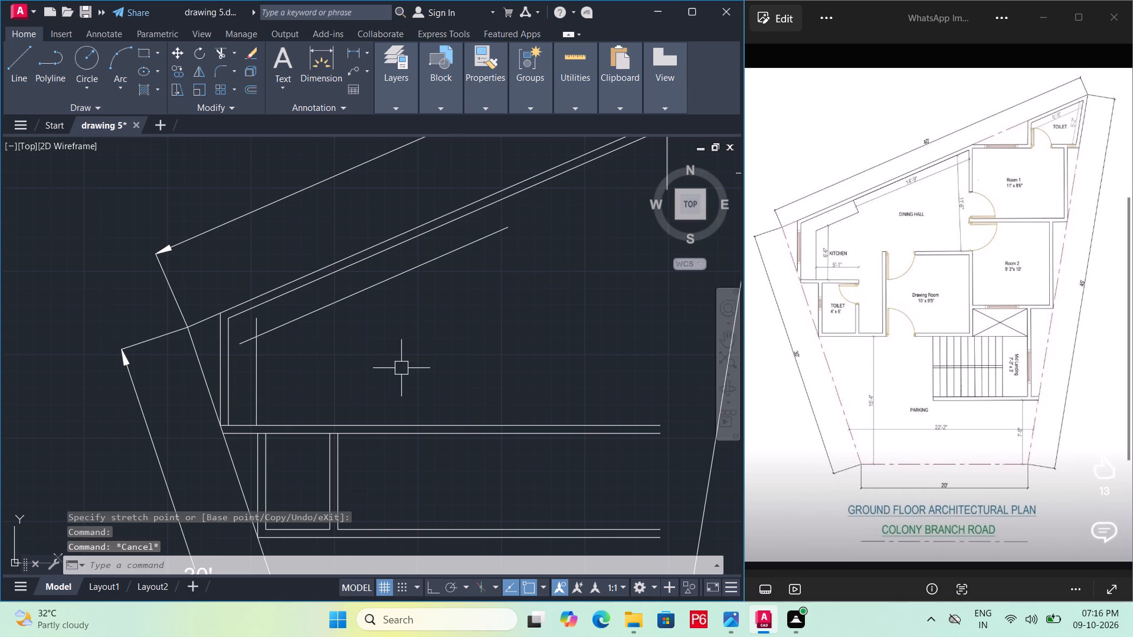
# Trim the overshooting ends of the offset vertical and sloping lines where they cross to form a clean kitchen corner.
pyautogui.moveTo(407, 365); pyautogui.dragTo(392, 327, button='middle')
pyautogui.scroll(-1, 399, 344)
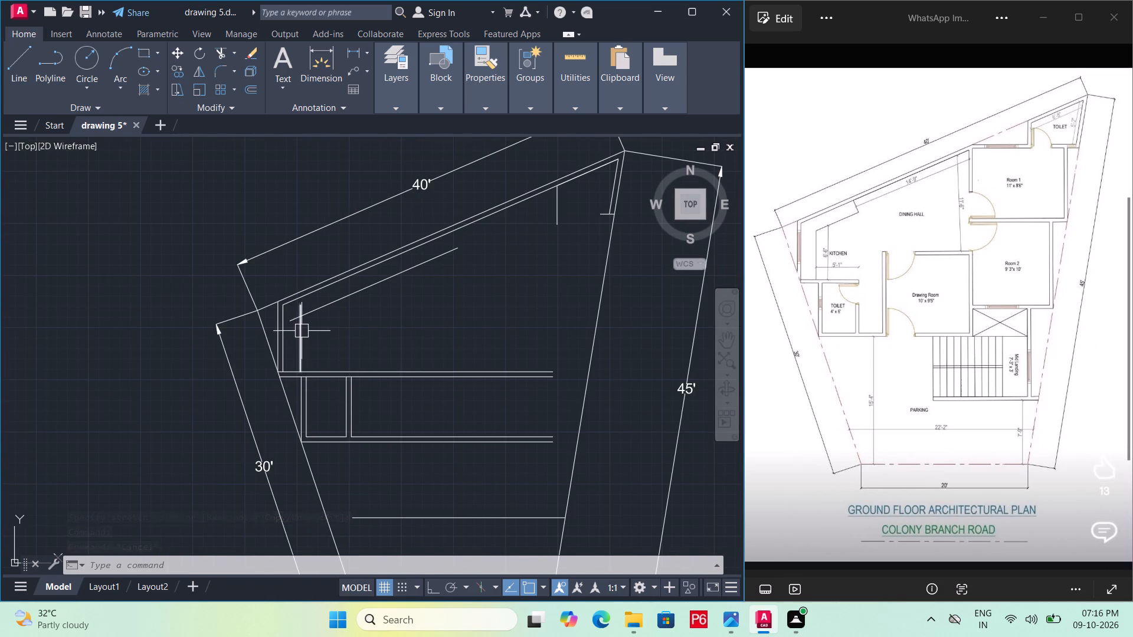
pyautogui.scroll(2, 302, 320)
pyautogui.write('tr')
pyautogui.press('space')
pyautogui.press('space')
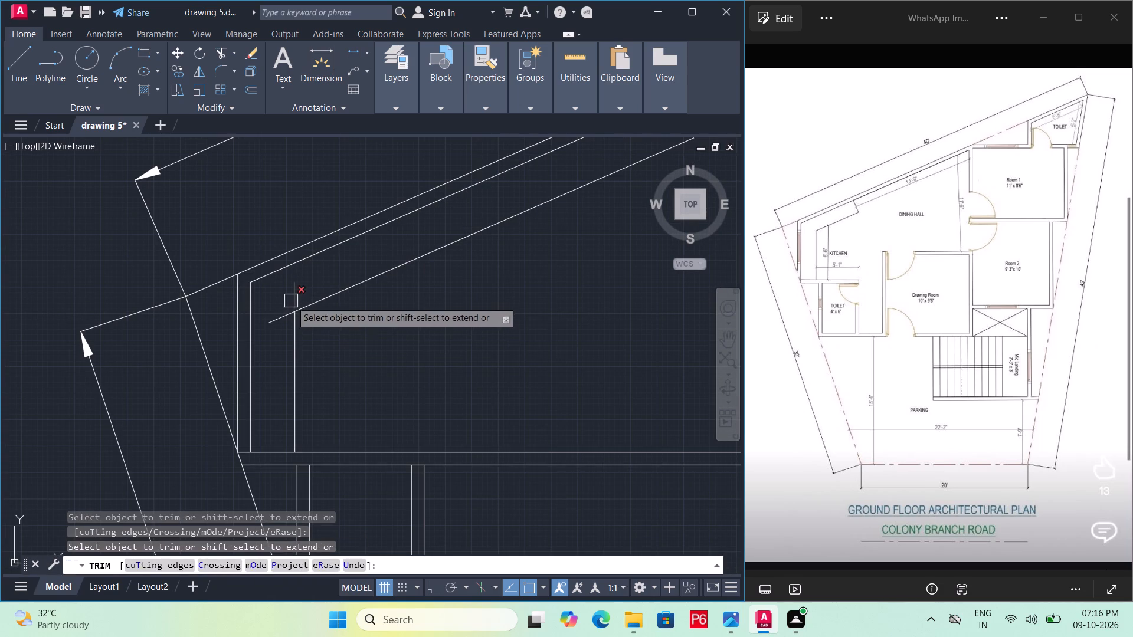
pyautogui.click(293, 295)
pyautogui.click(278, 322)
pyautogui.scroll(-1, 317, 398)
pyautogui.press('Escape')
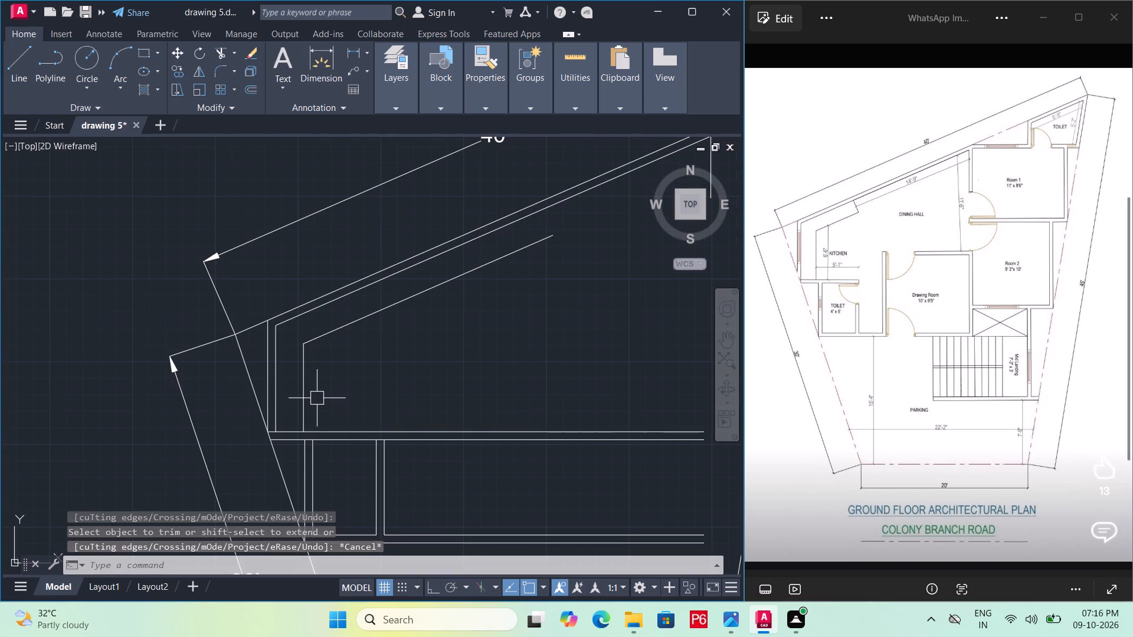
# Save the drawing.
pyautogui.hotkey('ctrl', 's')
pyautogui.hotkey('ctrl', 's')
# Offset the trimmed vertical kitchen line 5'1" farther into the room, away from the outer wall.
pyautogui.write('o')
pyautogui.press('space')
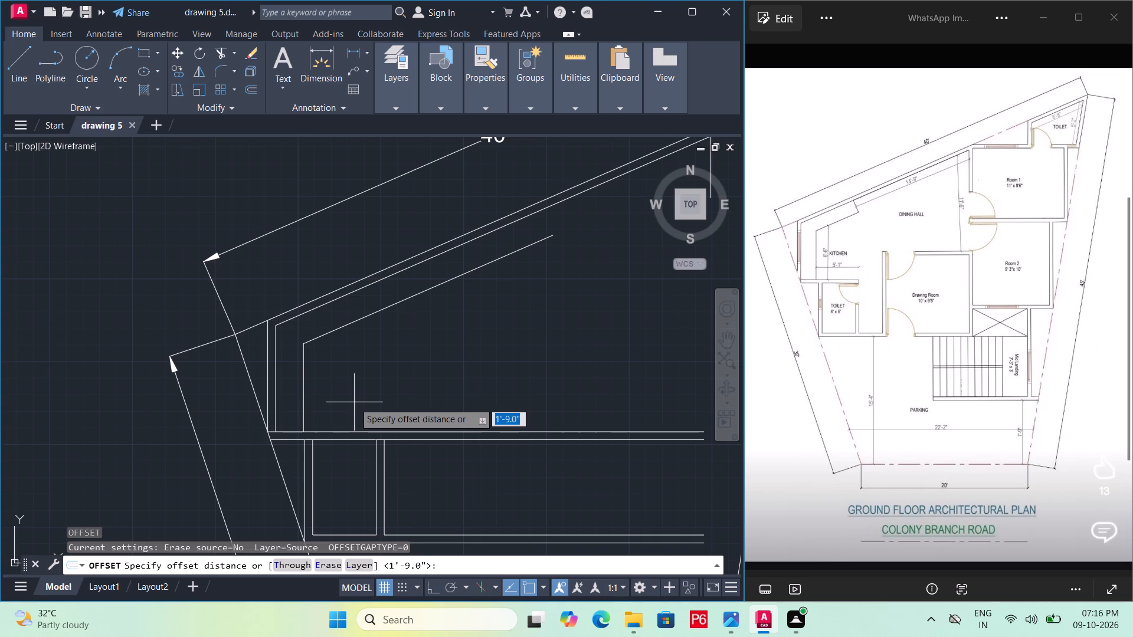
pyautogui.write("5'1")
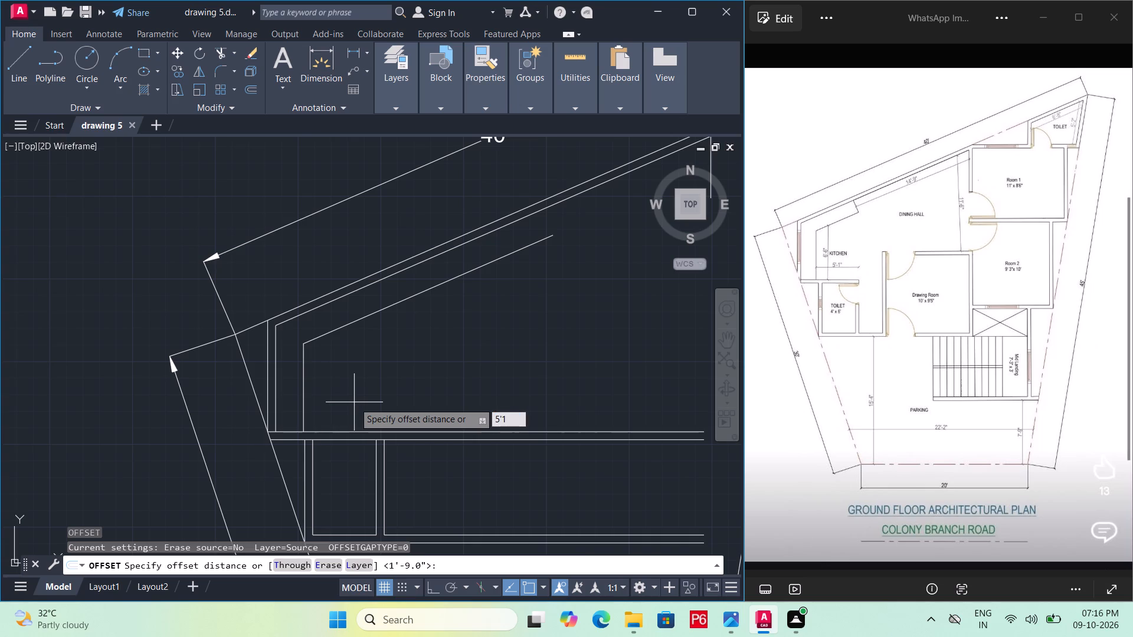
pyautogui.hotkey('shift', '"')
pyautogui.press('Return')
pyautogui.click(306, 402)
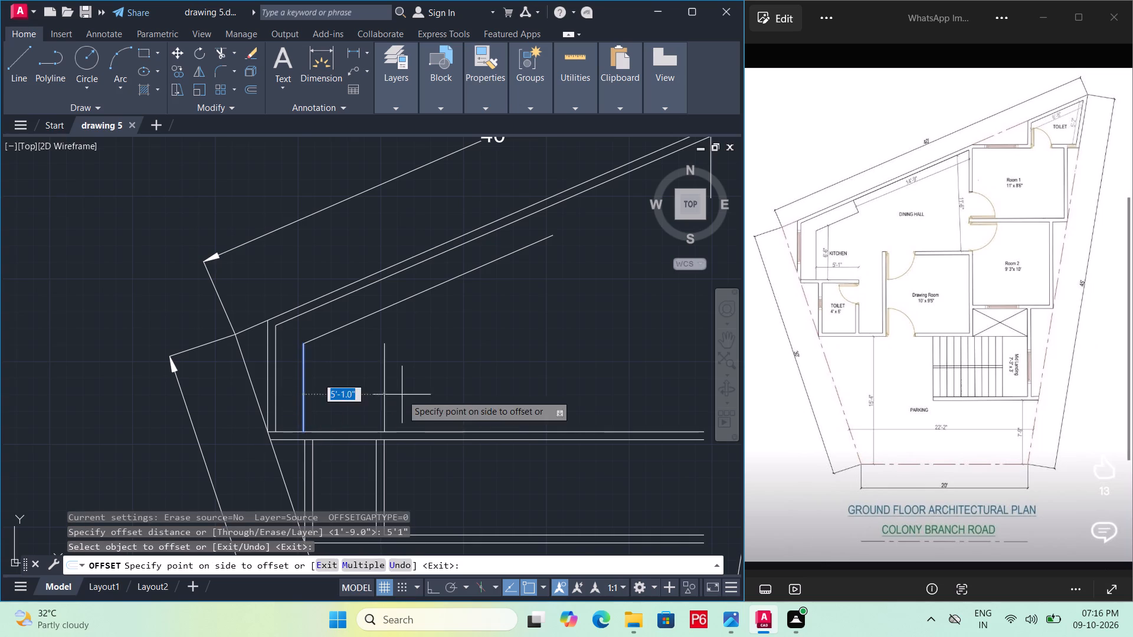
pyautogui.click(432, 392)
pyautogui.press('Escape')
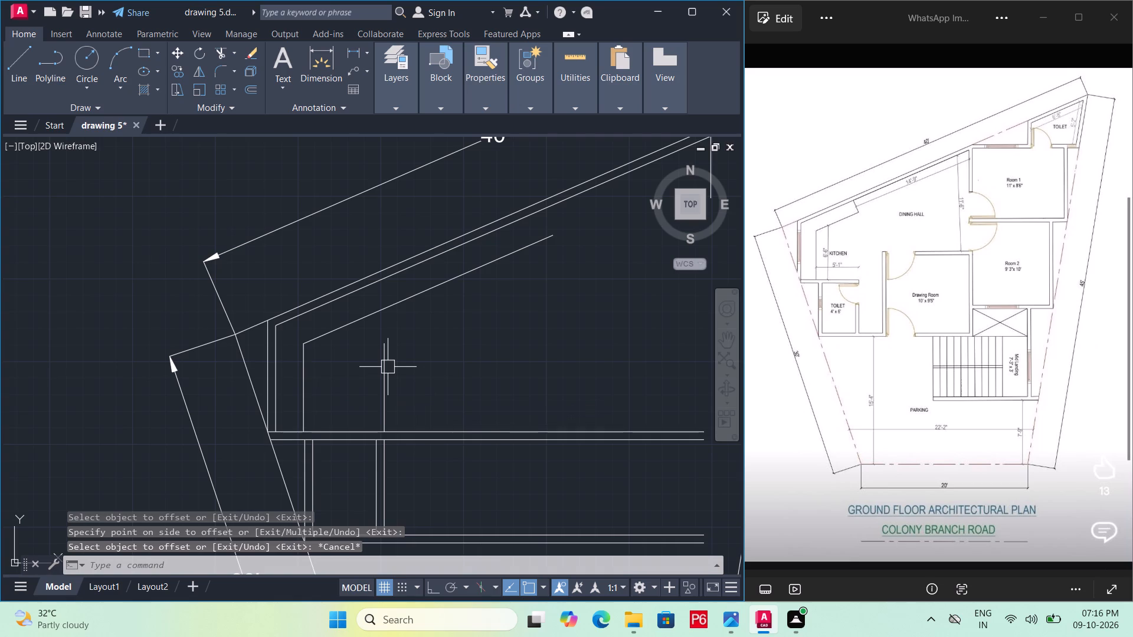
# Extend the kitchen's 5'1" offset vertical line up to the inner sloping counter line.
pyautogui.write('ex')
pyautogui.press('space')
pyautogui.press('space')
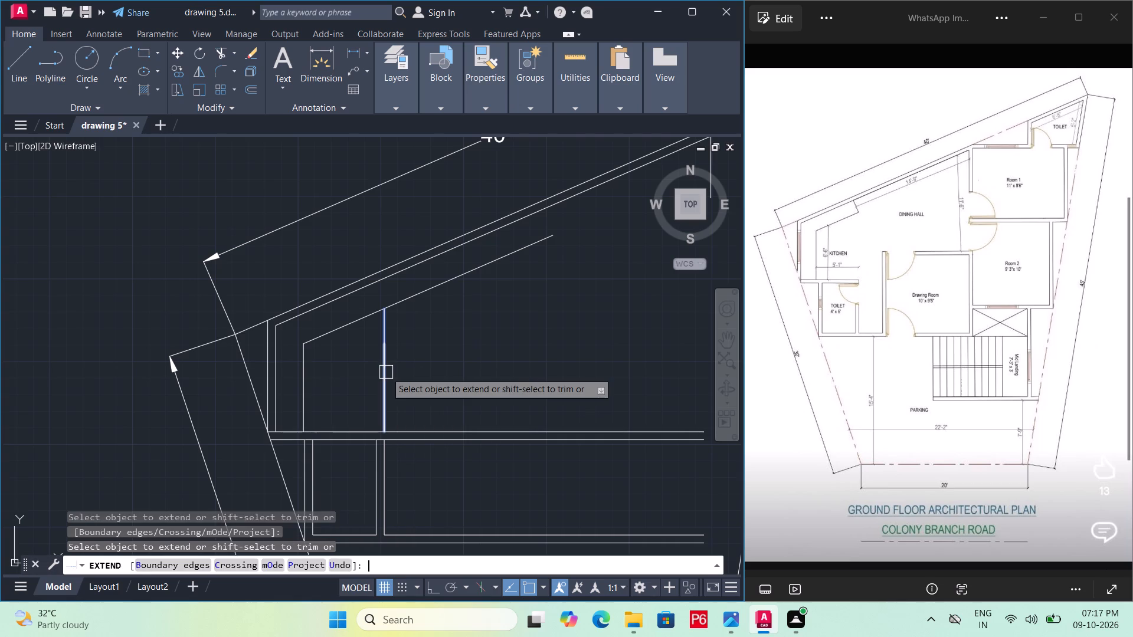
pyautogui.click(386, 372)
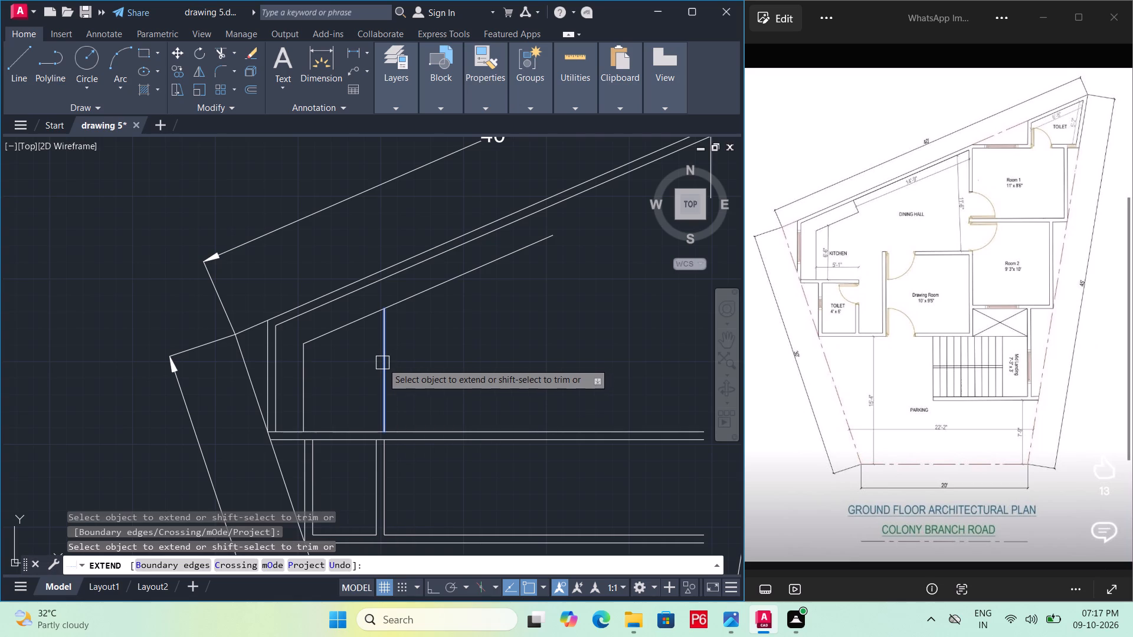
pyautogui.press('Escape')
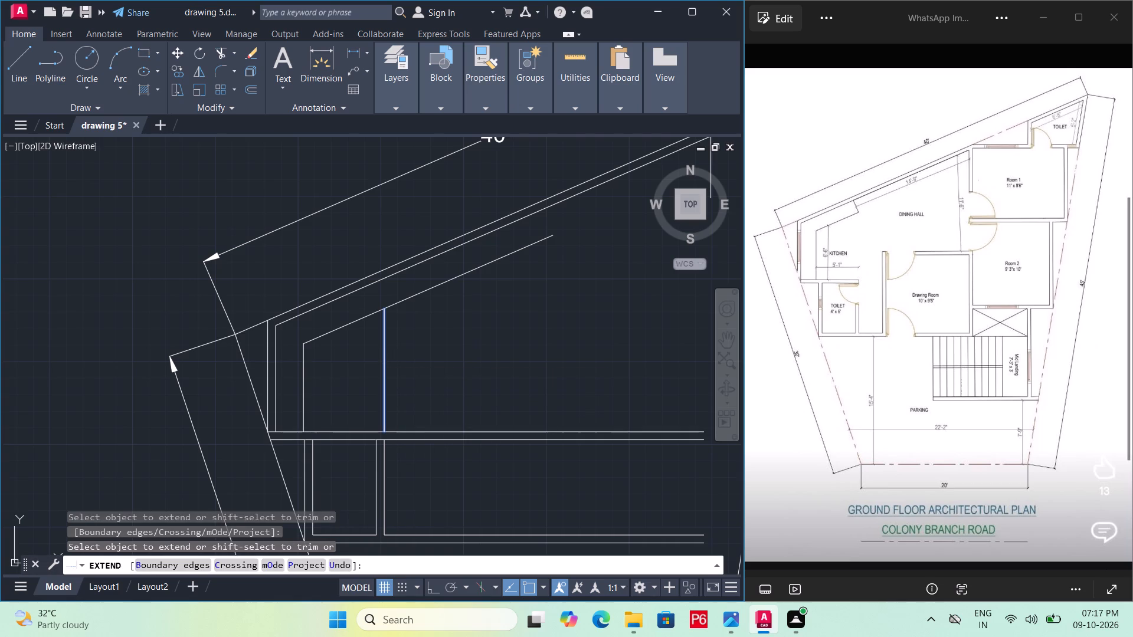
pyautogui.write('ex')
pyautogui.press('space')
pyautogui.press('space')
pyautogui.click(389, 385)
pyautogui.press('Escape')
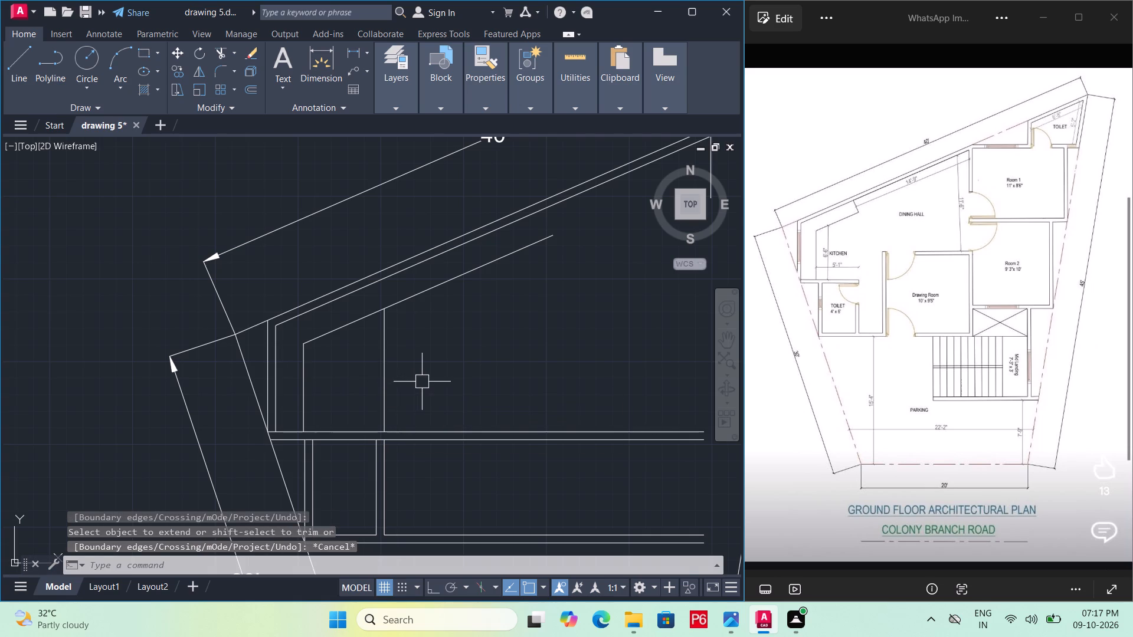
# Draw a 14'9" line up along the inner sloping line, starting from the top of the 5'1" offset vertical line.
pyautogui.scroll(-1, 366, 404)
pyautogui.moveTo(352, 409); pyautogui.dragTo(300, 406, button='middle')
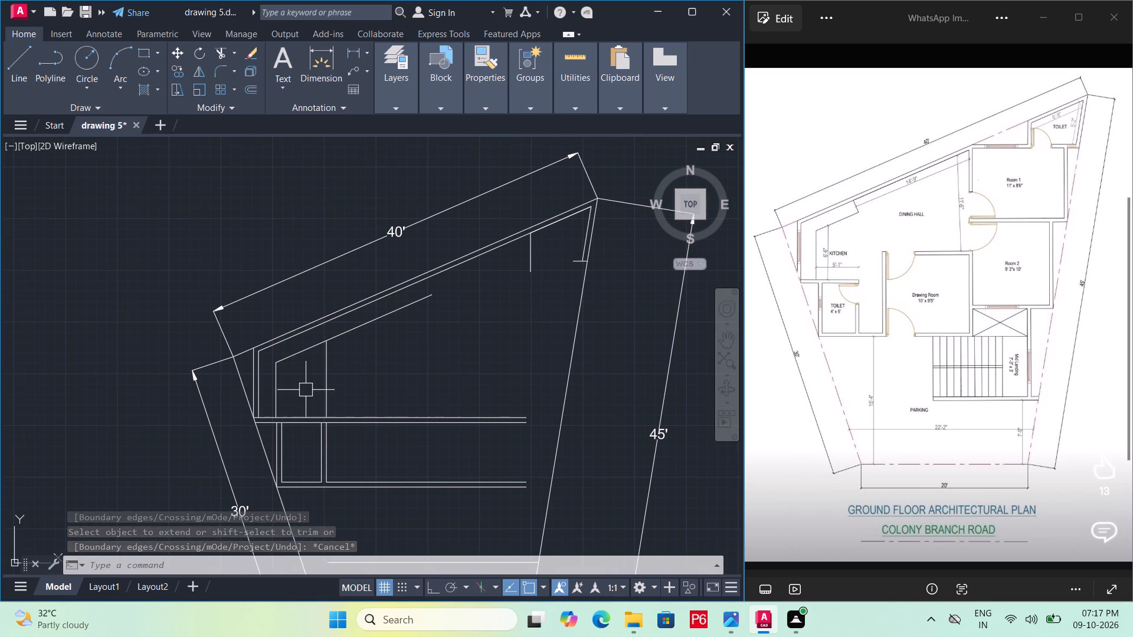
pyautogui.scroll(1, 369, 339)
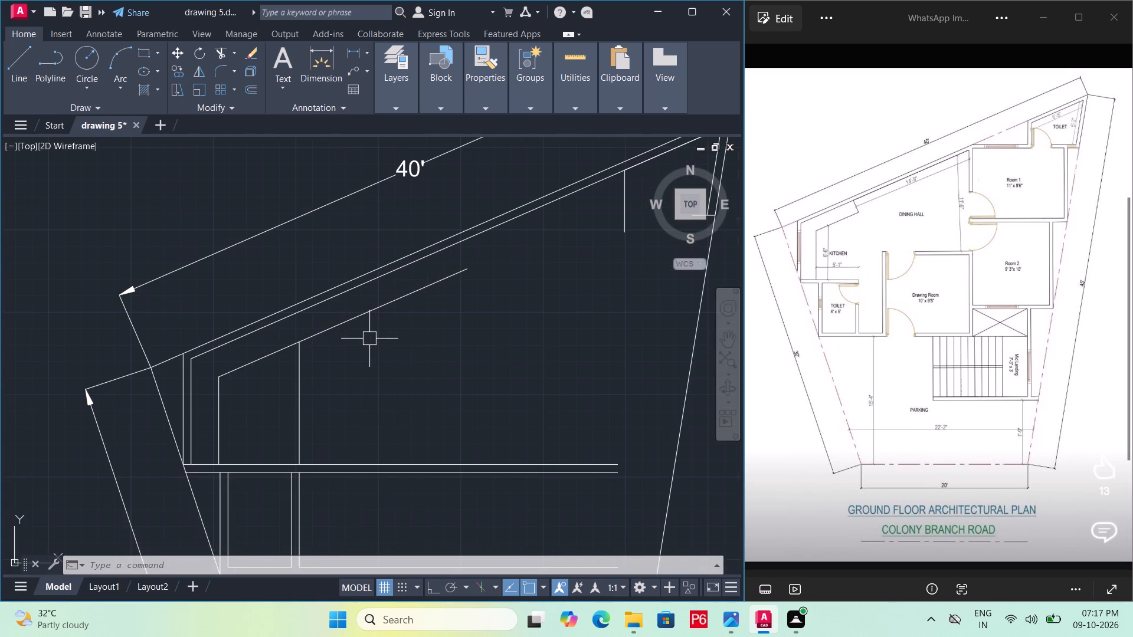
pyautogui.press('l')
pyautogui.press('space')
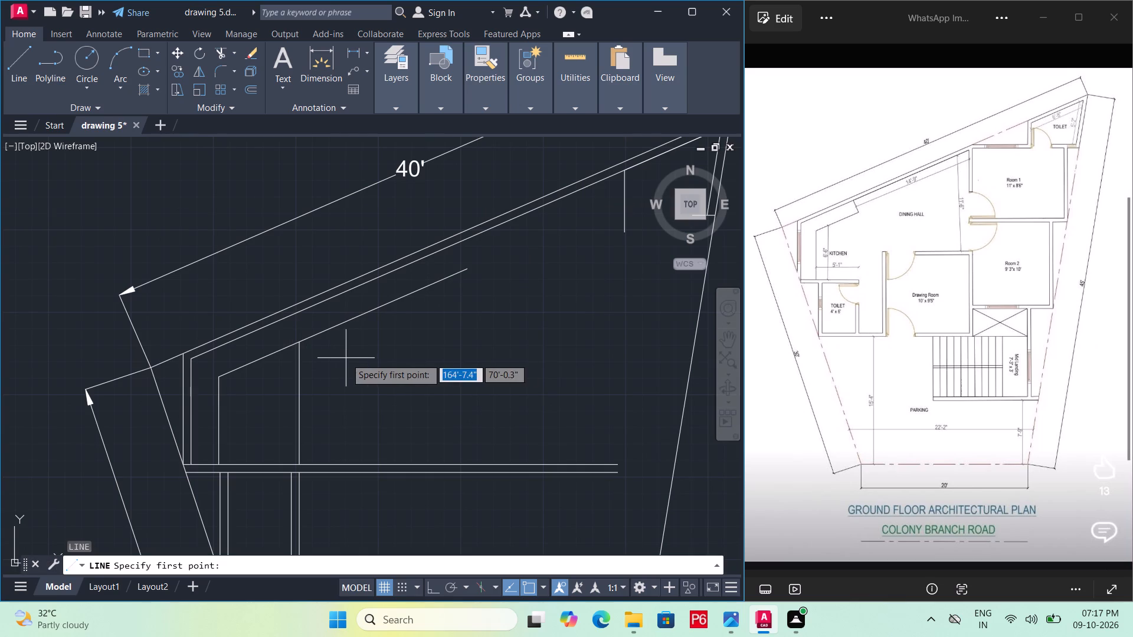
pyautogui.doubleClick(302, 345)
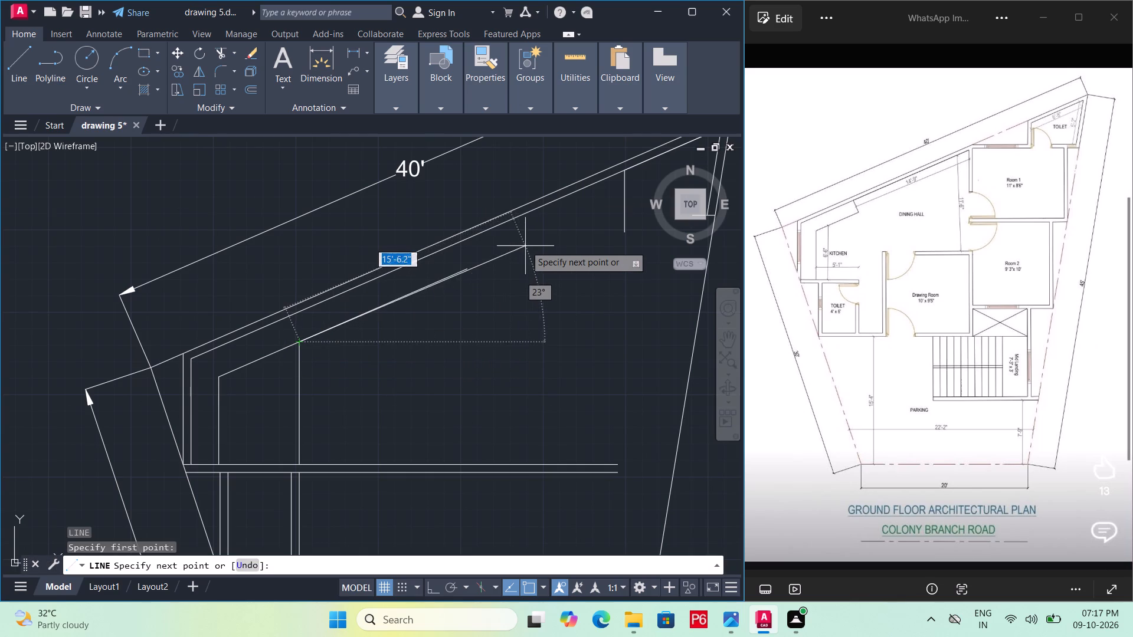
pyautogui.scroll(3, 446, 277)
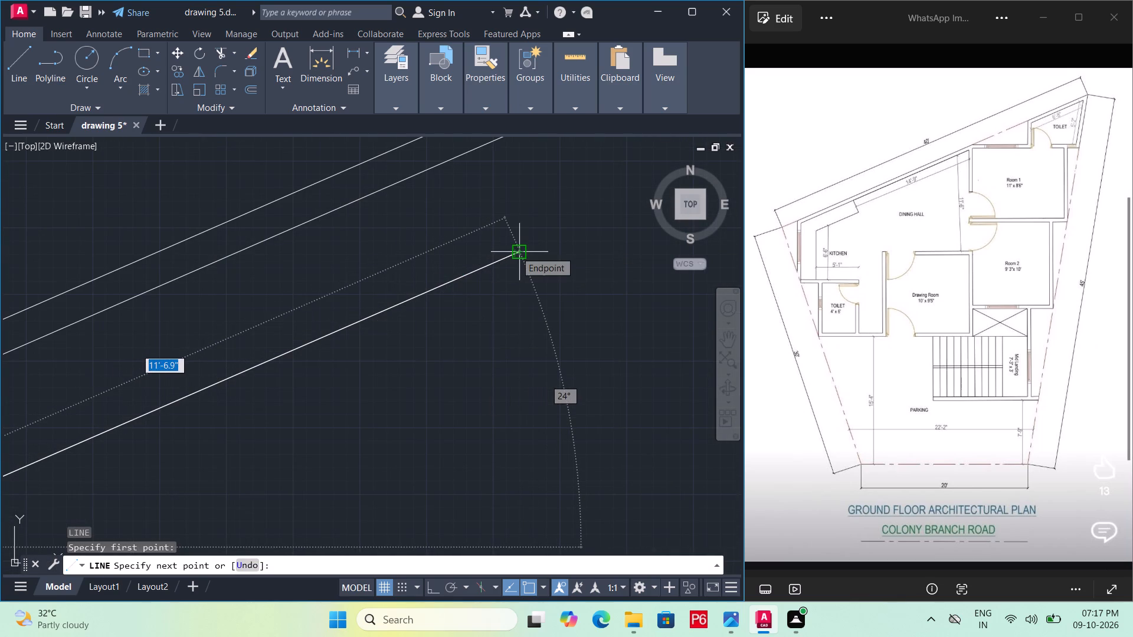
pyautogui.write("14'")
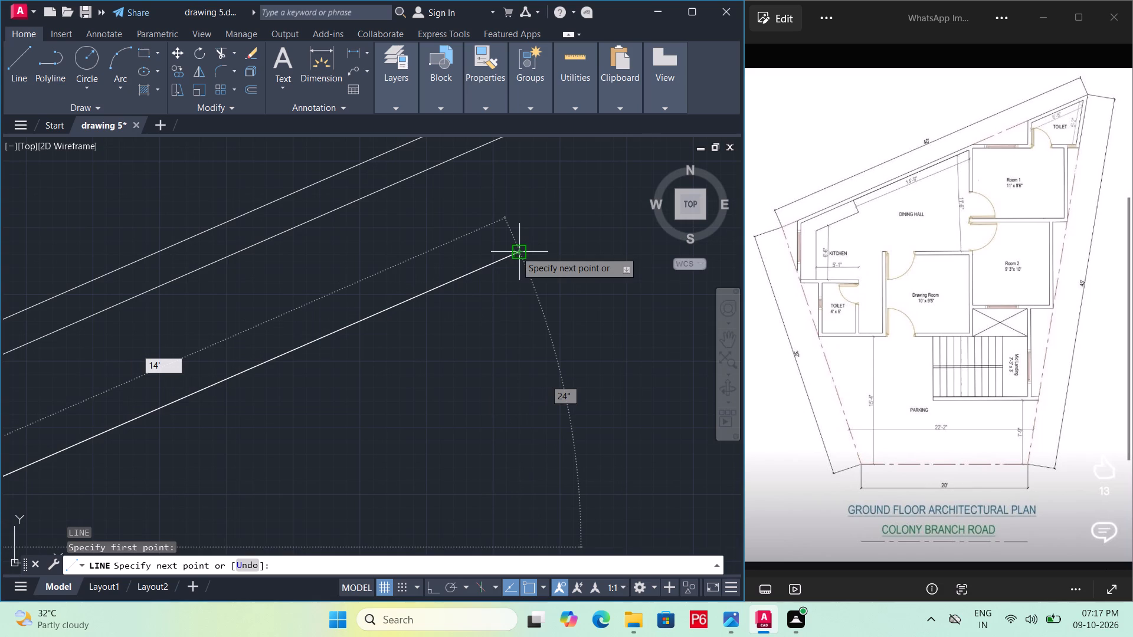
pyautogui.write('9"')
pyautogui.press('Return')
# Continue with Ortho on, adding a vertical segment straight down from the 14'9" line's upper end into the dining hall.
pyautogui.scroll(-2, 512, 261)
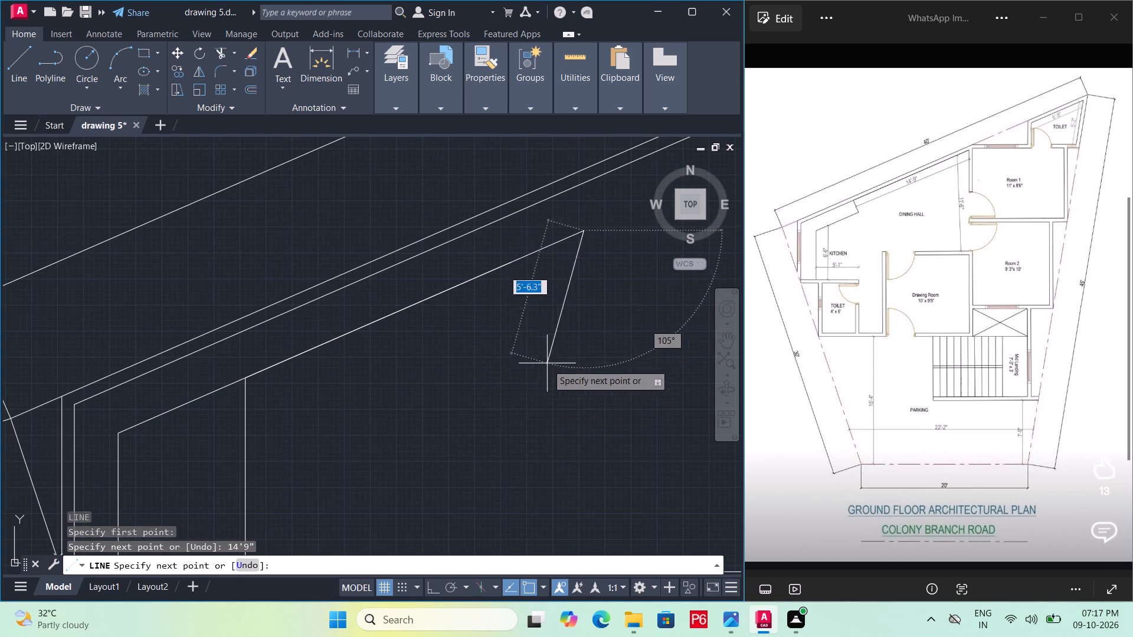
pyautogui.press('F8')
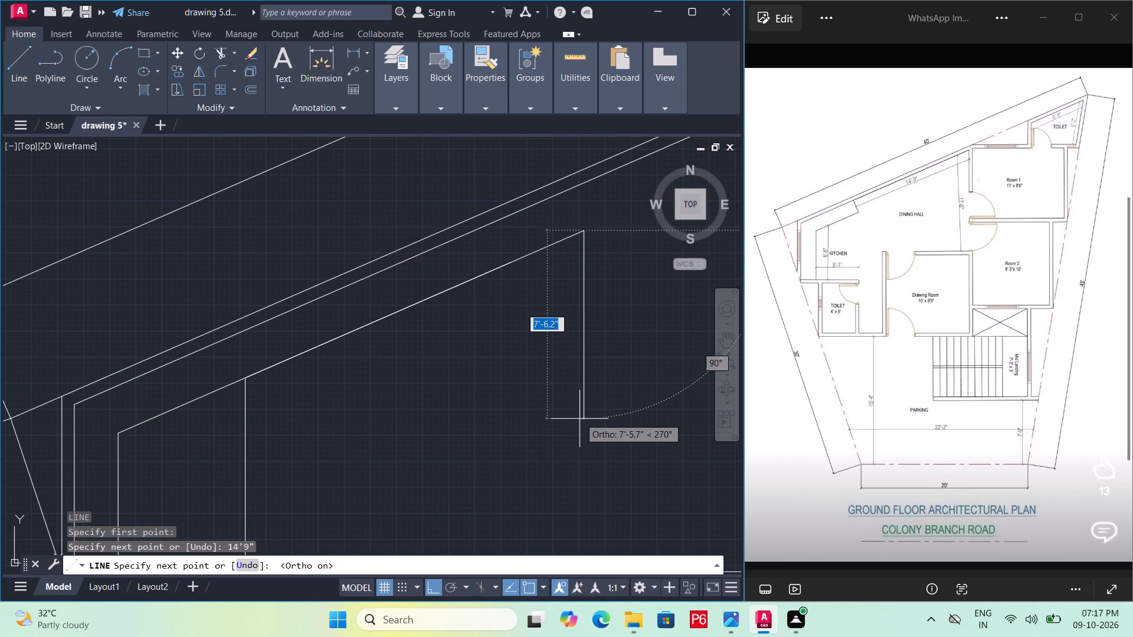
pyautogui.moveTo(540, 426); pyautogui.dragTo(507, 381, button='middle')
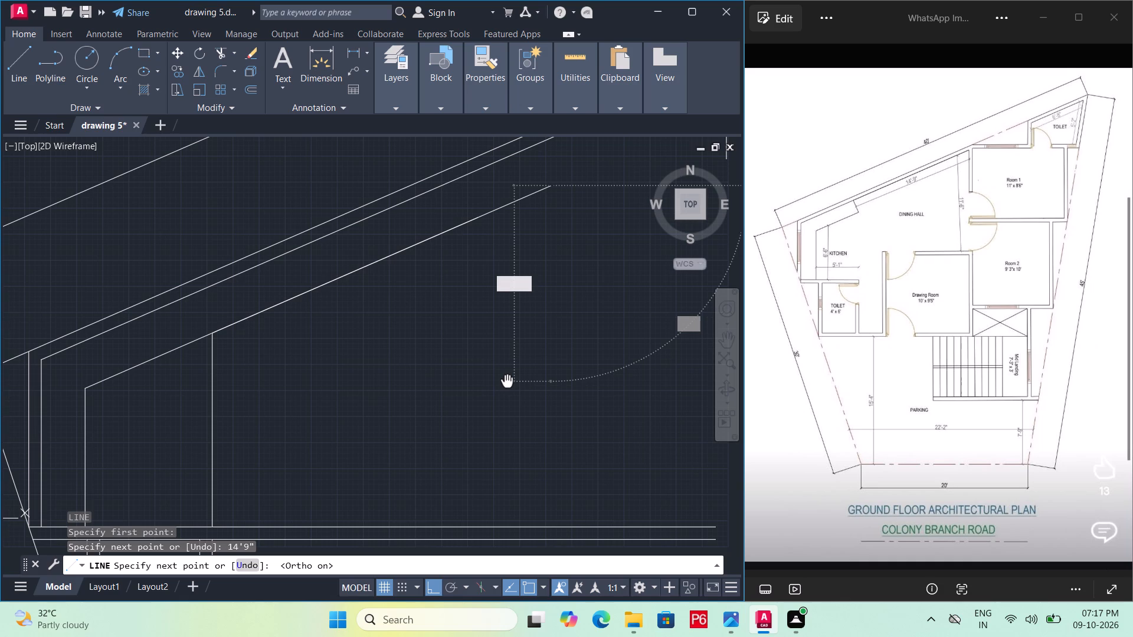
pyautogui.moveTo(507, 381); pyautogui.dragTo(495, 398, button='middle')
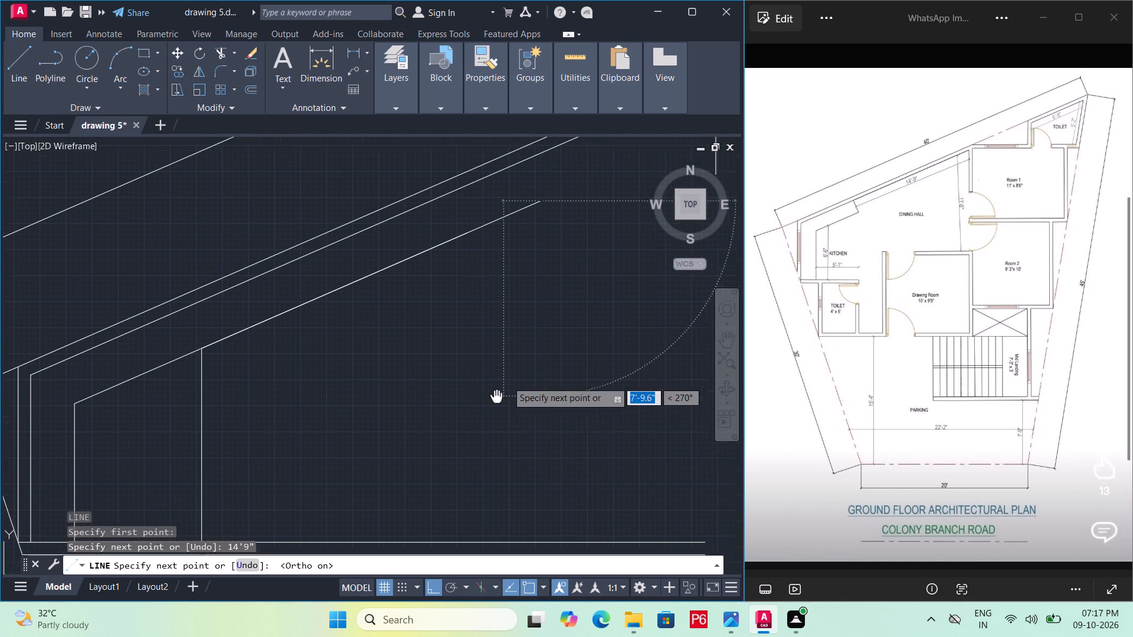
pyautogui.moveTo(495, 398); pyautogui.dragTo(492, 402, button='middle')
pyautogui.scroll(-2, 445, 360)
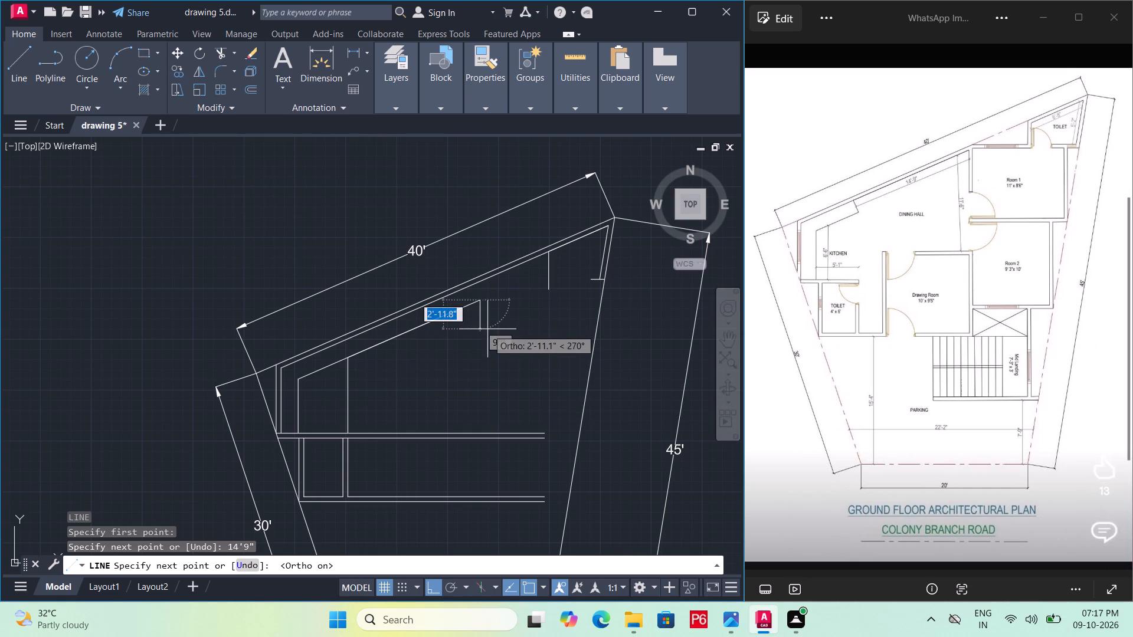
pyautogui.click(480, 363)
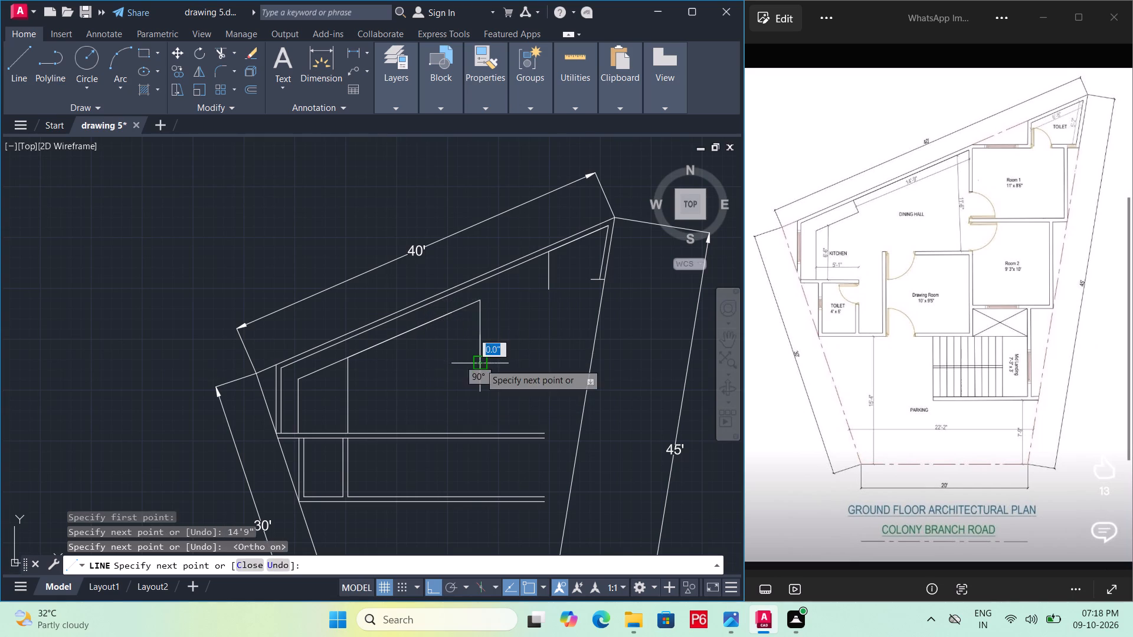
pyautogui.press('Escape')
# Extend the new dining hall vertical line up to the inner face of the sloping 40' wall.
pyautogui.scroll(2, 486, 309)
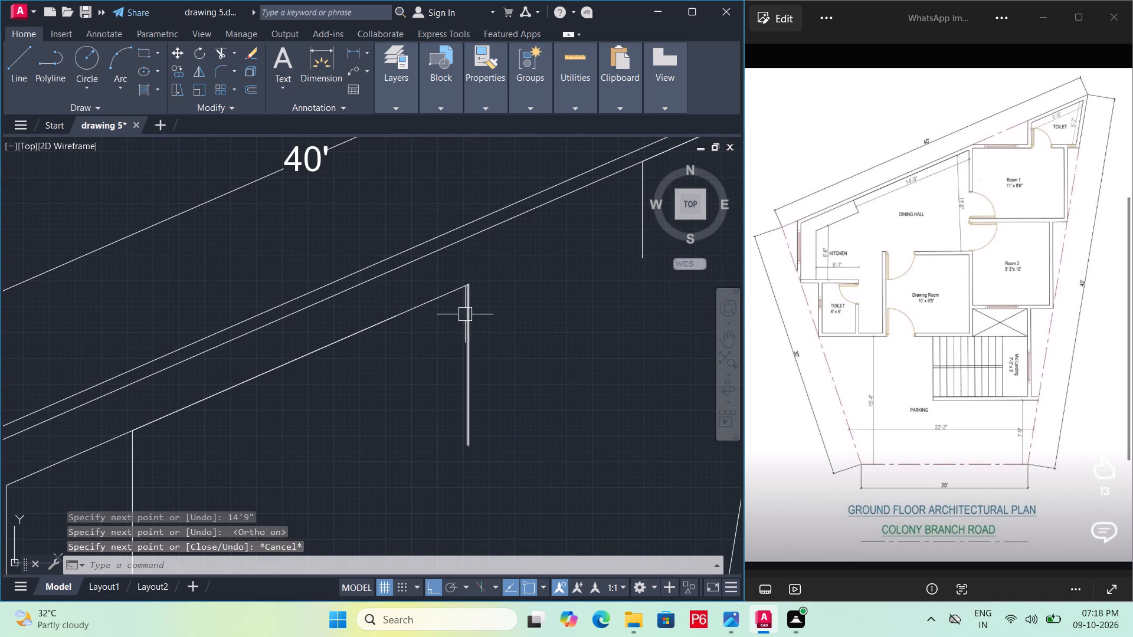
pyautogui.press('e')
pyautogui.press('x')
pyautogui.press('space')
pyautogui.press('space')
pyautogui.click(466, 315)
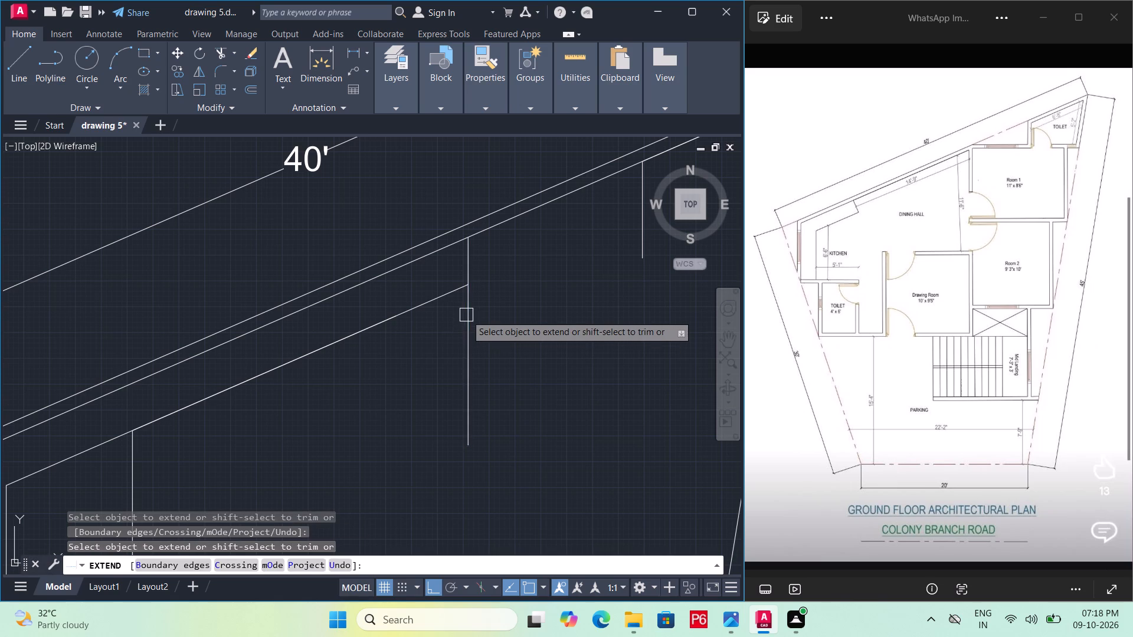
pyautogui.press('Escape')
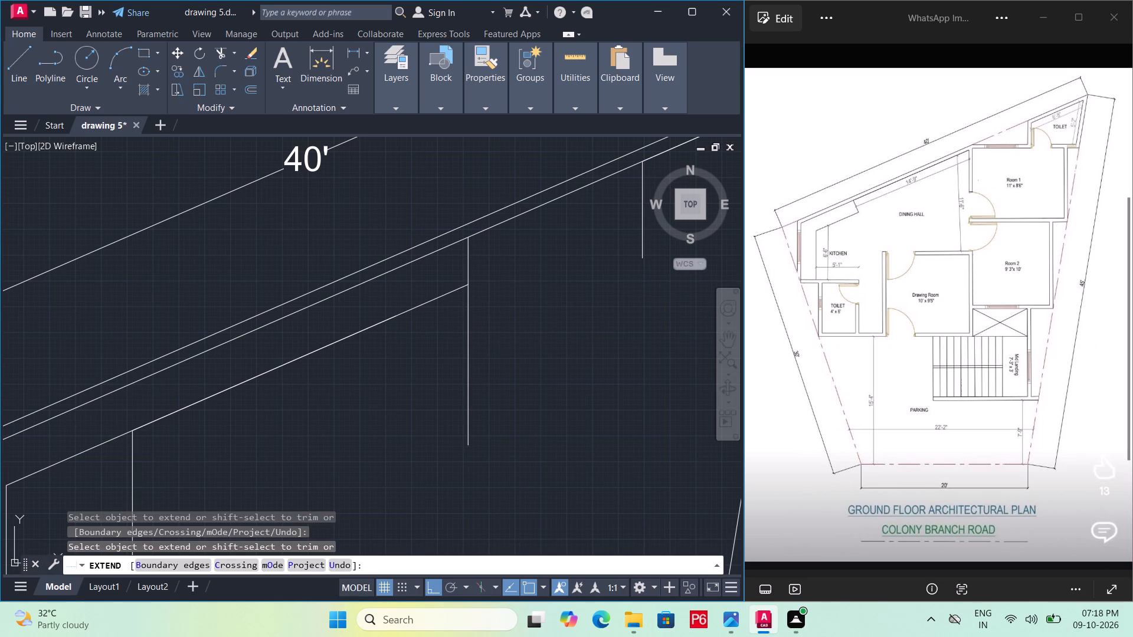
# Draw a horizontal line from the extended vertical line's top end across past the 45' boundary line.
pyautogui.press('l')
pyautogui.press('space')
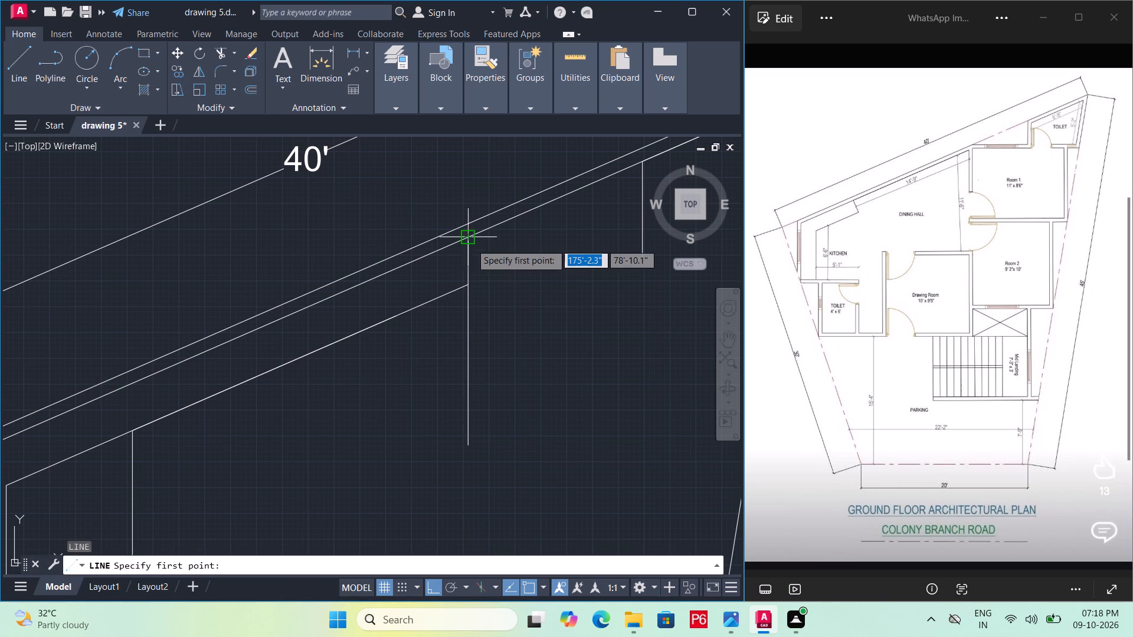
pyautogui.click(470, 242)
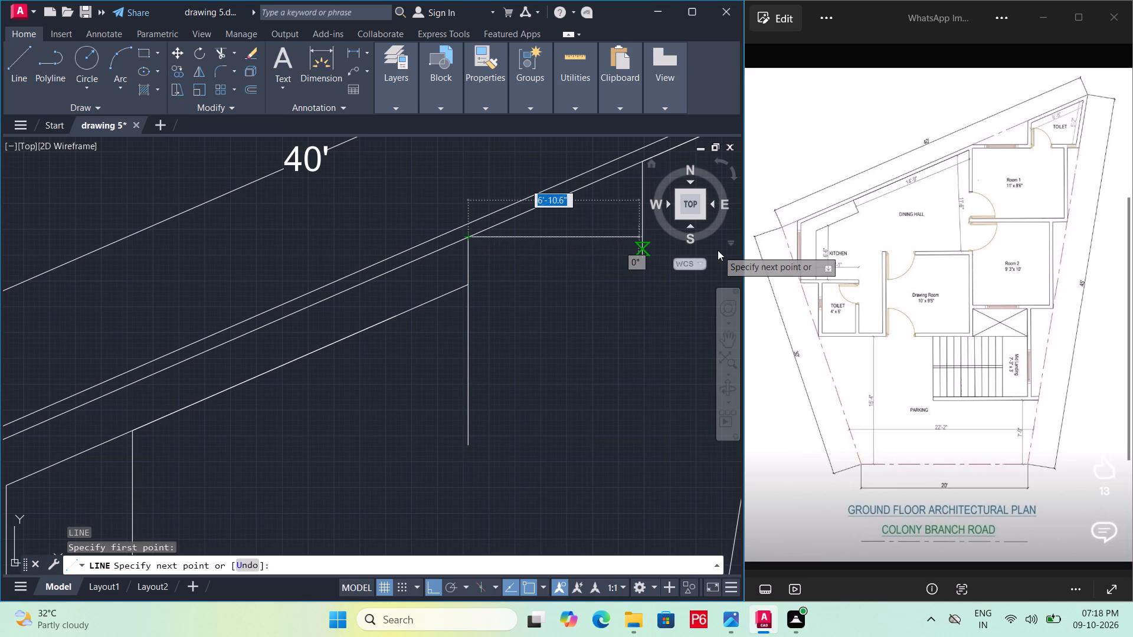
pyautogui.moveTo(717, 252); pyautogui.dragTo(518, 313, button='middle')
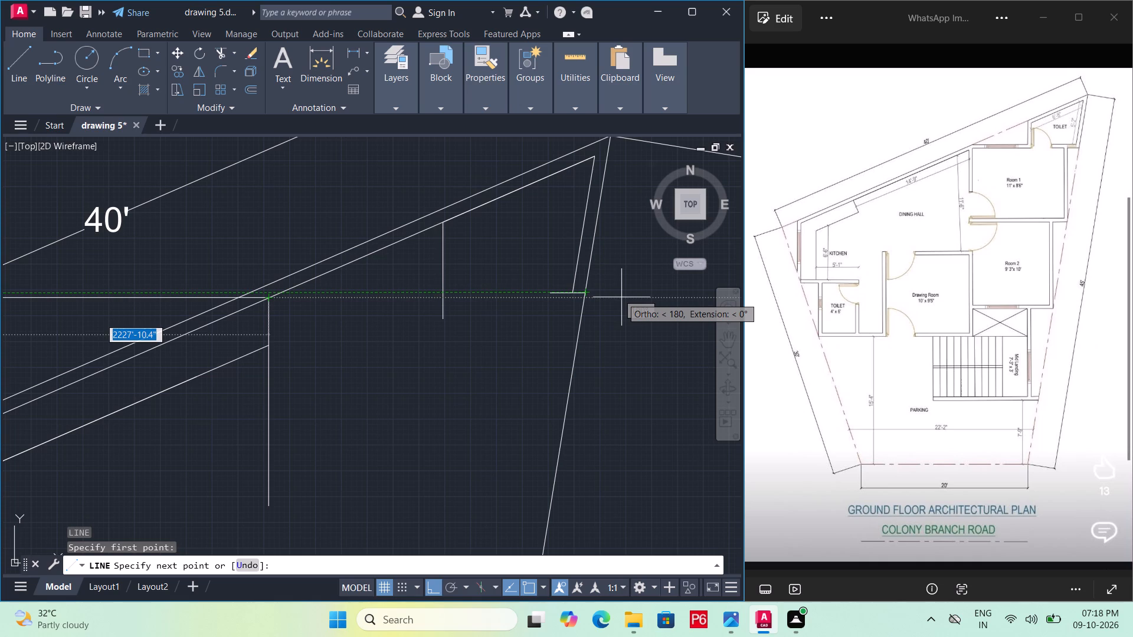
pyautogui.click(631, 304)
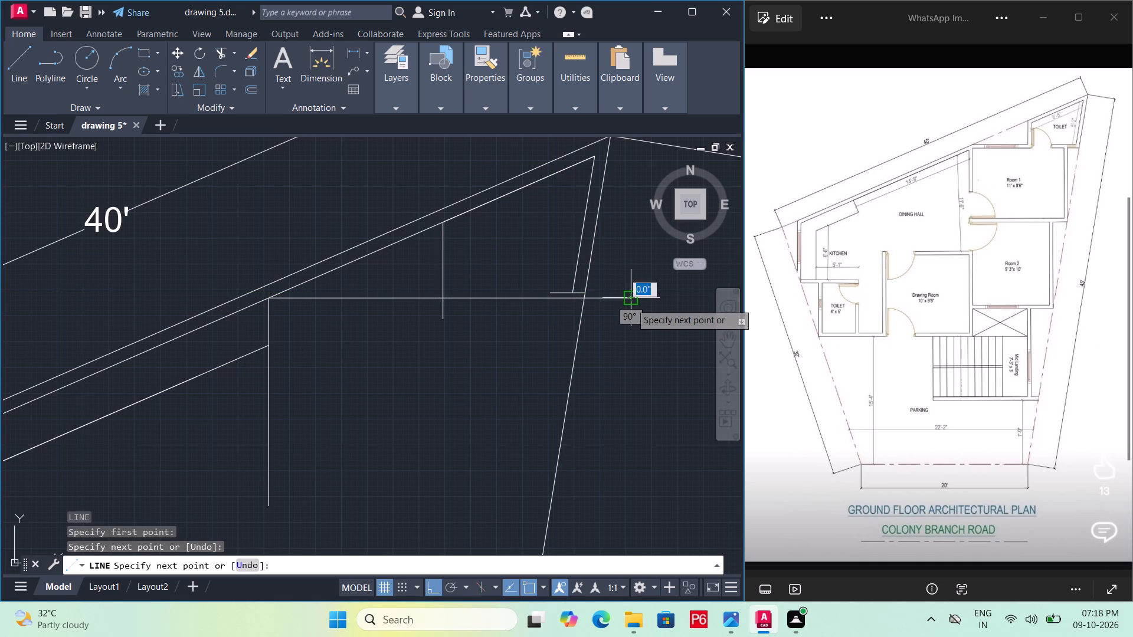
pyautogui.press('Escape')
# Trim the horizontal line's overshoot beyond the 45' boundary line.
pyautogui.scroll(1, 578, 301)
pyautogui.write('tr')
pyautogui.press('space')
pyautogui.press('space')
pyautogui.click(647, 295)
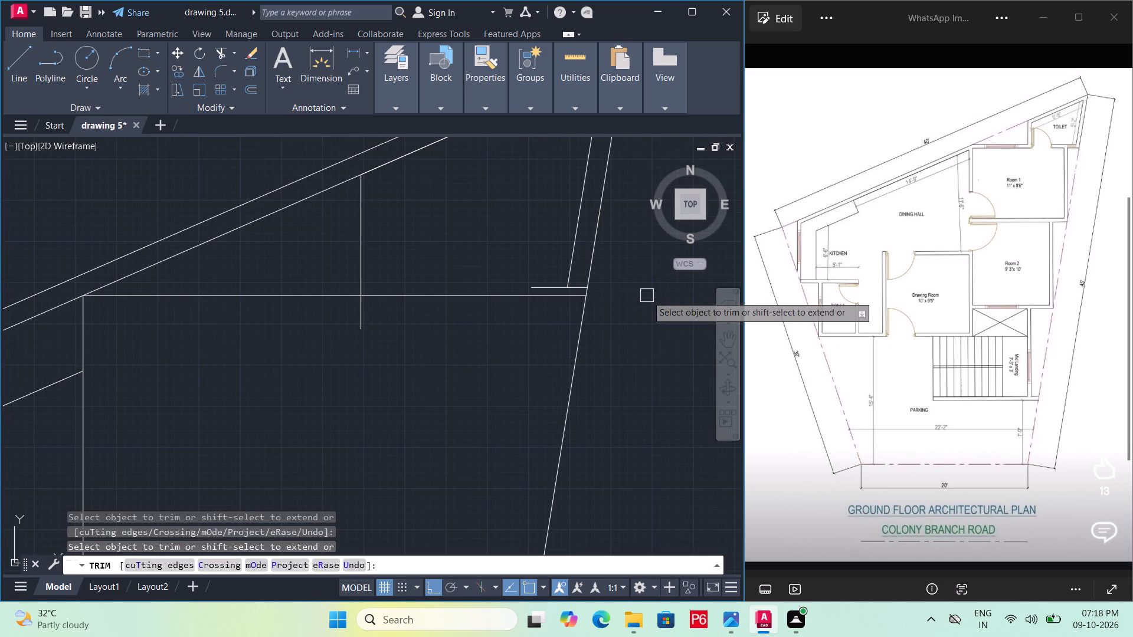
# Save the drawing.
pyautogui.hotkey('ctrl', 's')
pyautogui.hotkey('ctrl', 's')
pyautogui.hotkey('ctrl', 's')
pyautogui.hotkey('ctrl', 's')
# Delete the short horizontal line at the lower end of the corner toilet's inner sloping wall line.
pyautogui.scroll(-1, 587, 314)
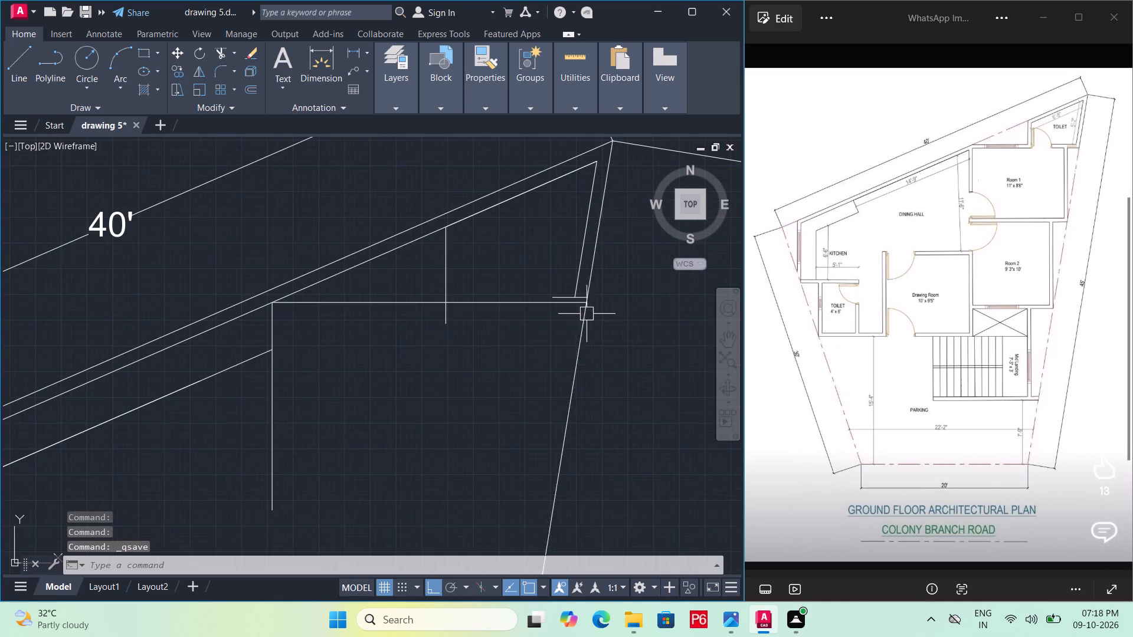
pyautogui.scroll(2, 584, 301)
pyautogui.click(581, 291)
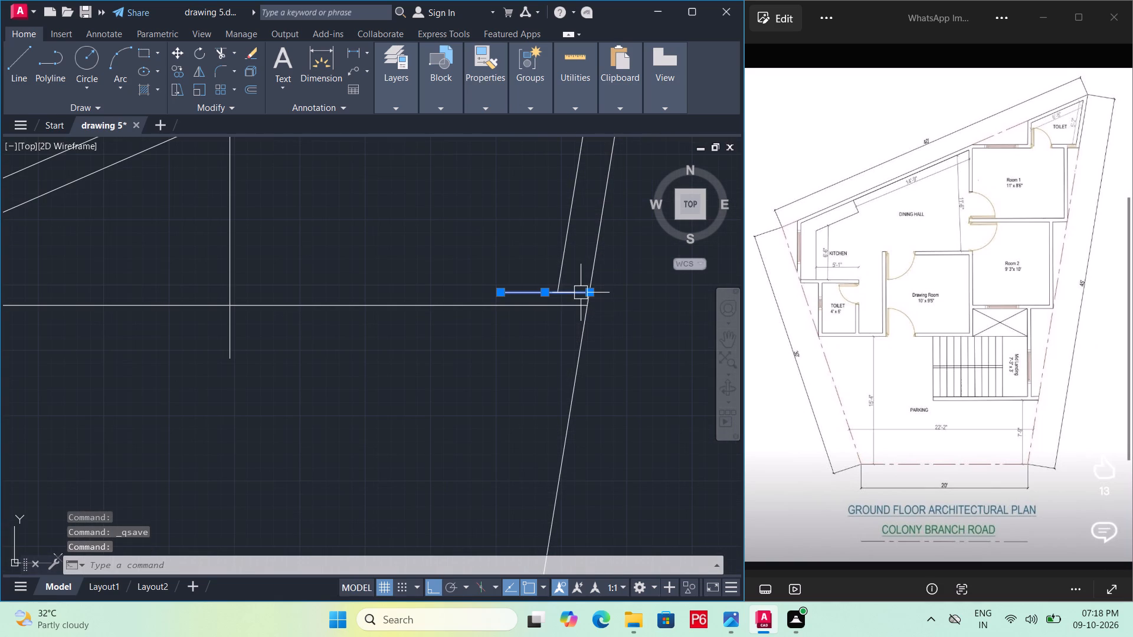
pyautogui.press('Delete')
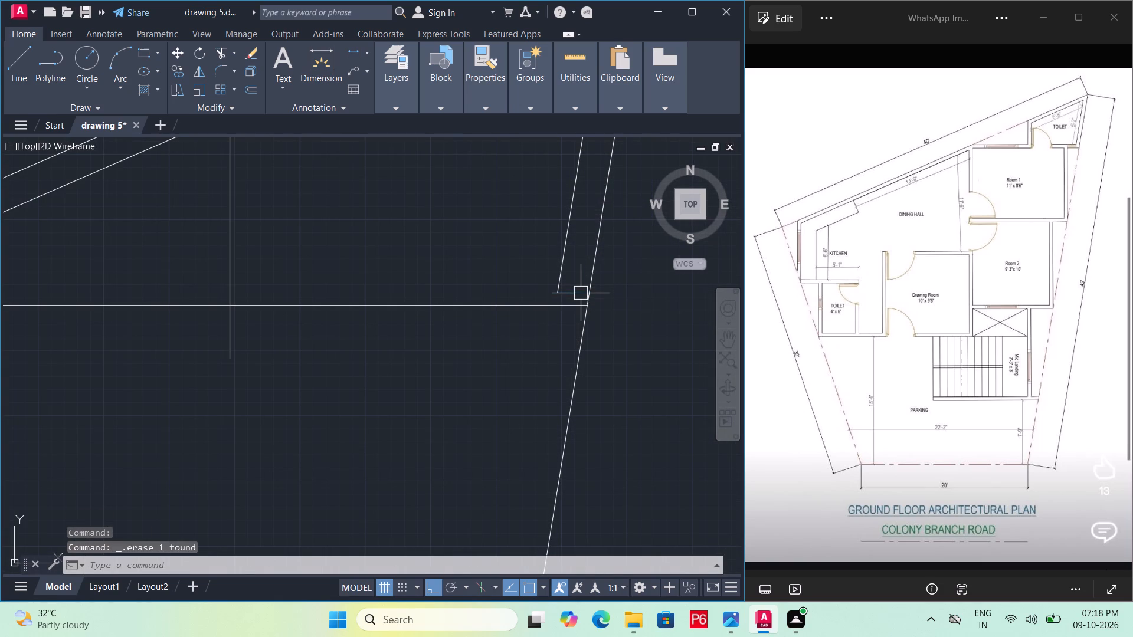
# Measure the corner toilet's inner wall line beside the 45' boundary with an aligned dimension.
pyautogui.scroll(-1, 531, 333)
pyautogui.moveTo(529, 336); pyautogui.dragTo(483, 447, button='middle')
pyautogui.write('di')
pyautogui.press('m')
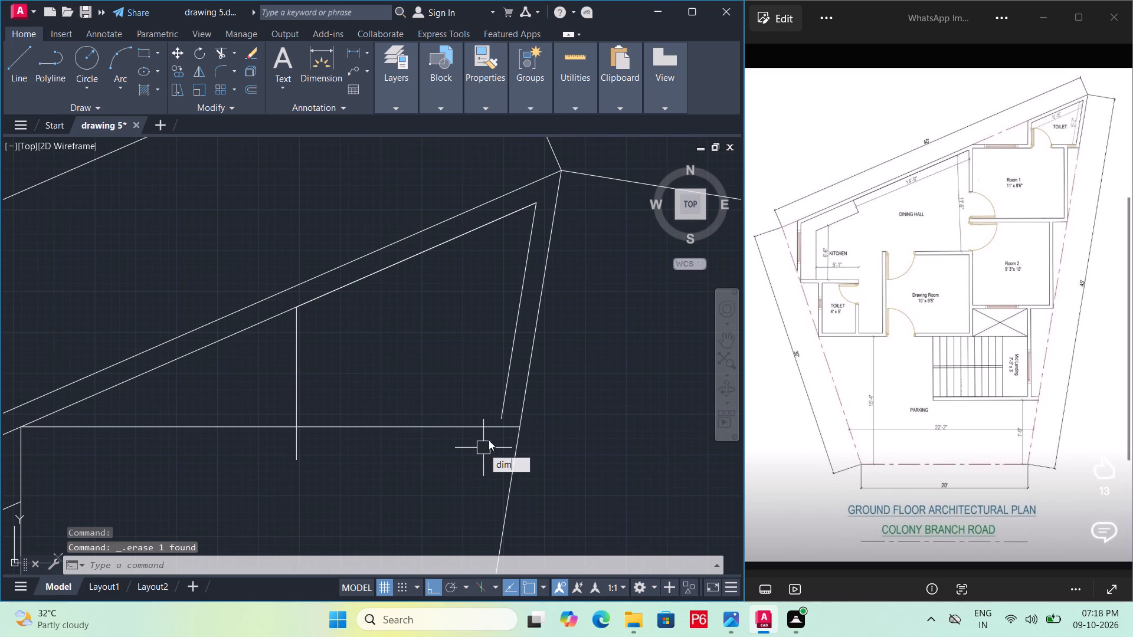
pyautogui.write('ali')
pyautogui.press('space')
pyautogui.click(506, 421)
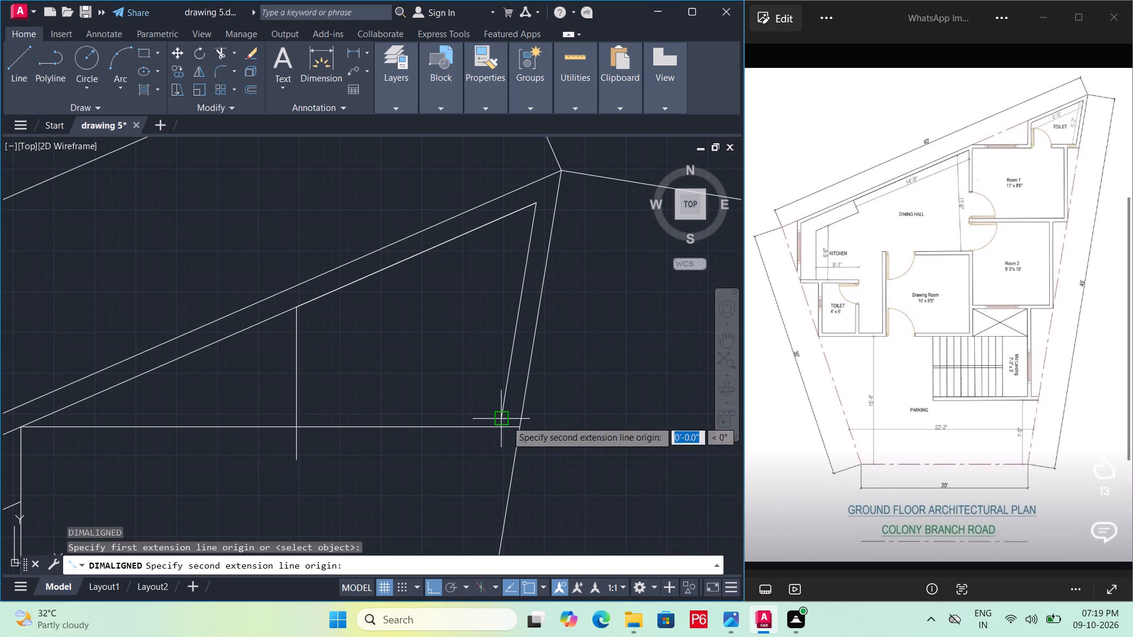
pyautogui.click(533, 199)
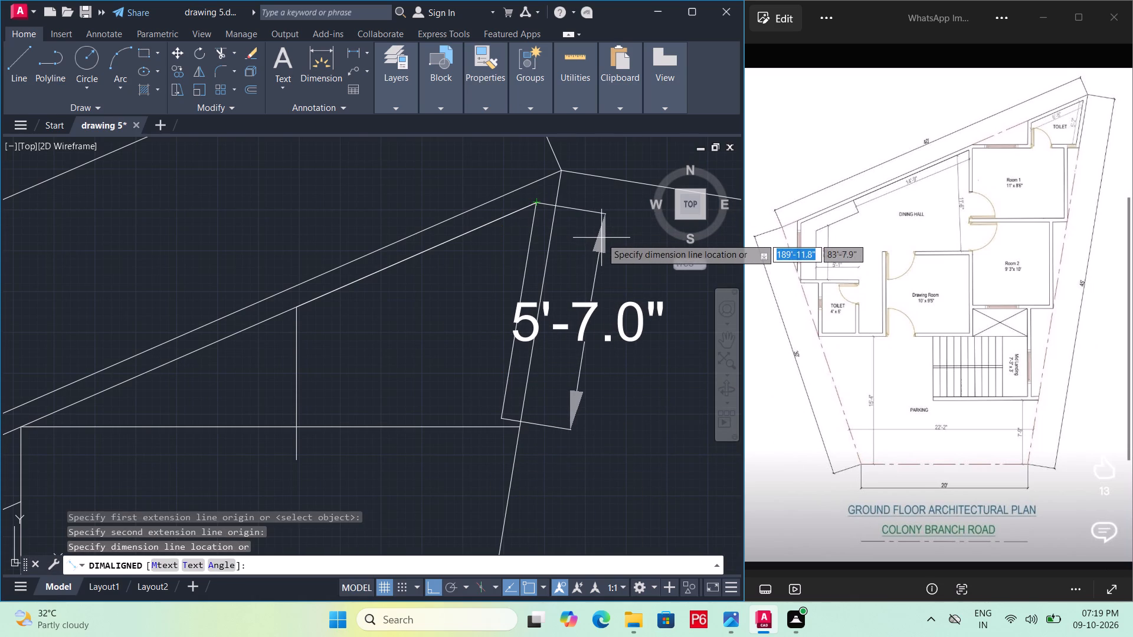
pyautogui.press('Escape')
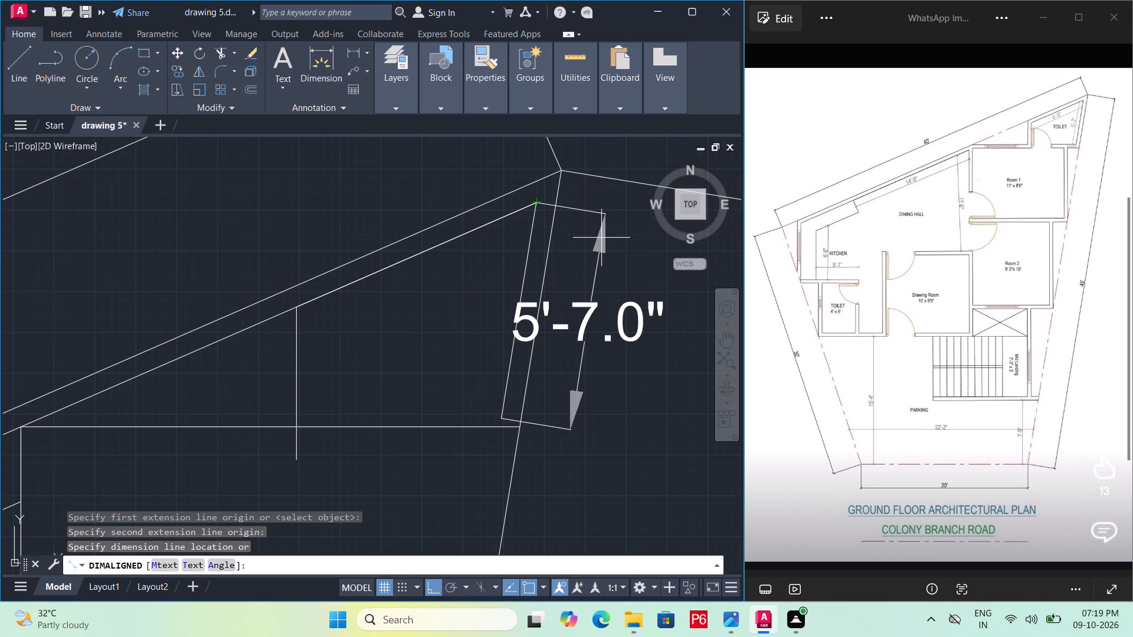
# Offset the corner toilet's vertical wall line by 6" toward the 45' boundary line.
pyautogui.moveTo(498, 401); pyautogui.dragTo(501, 363, button='middle')
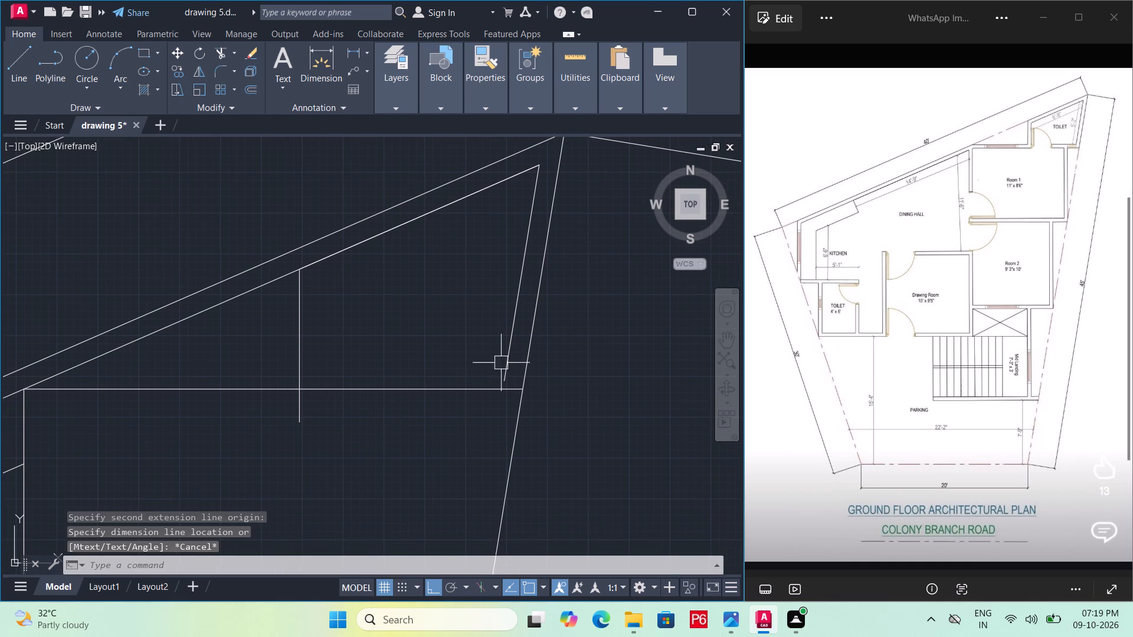
pyautogui.click(303, 343)
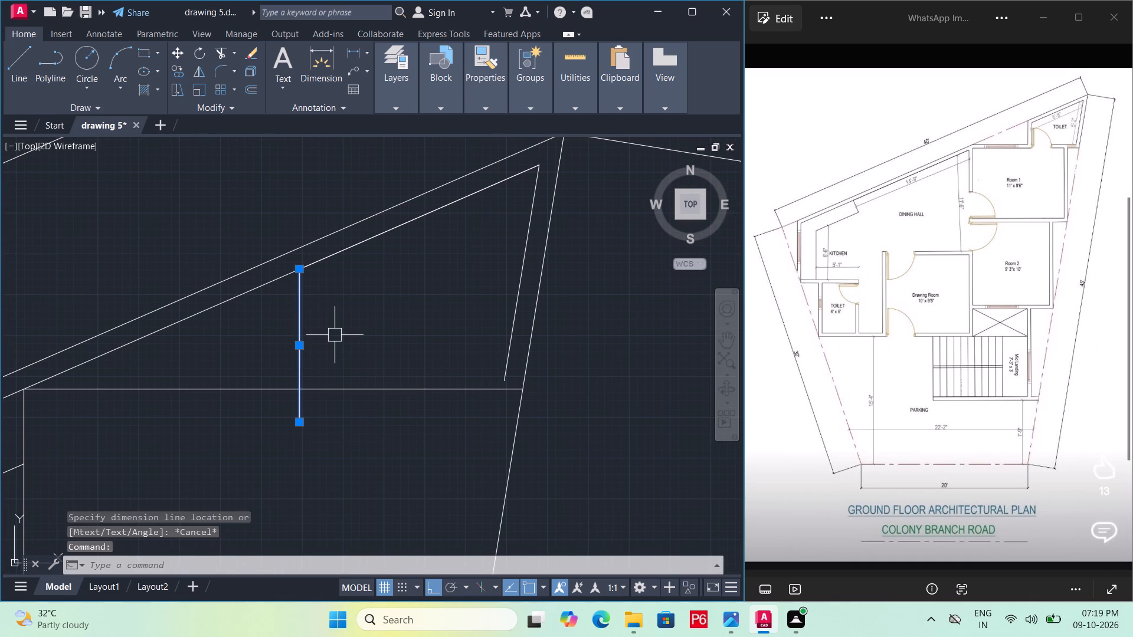
pyautogui.press('Escape')
pyautogui.write('o')
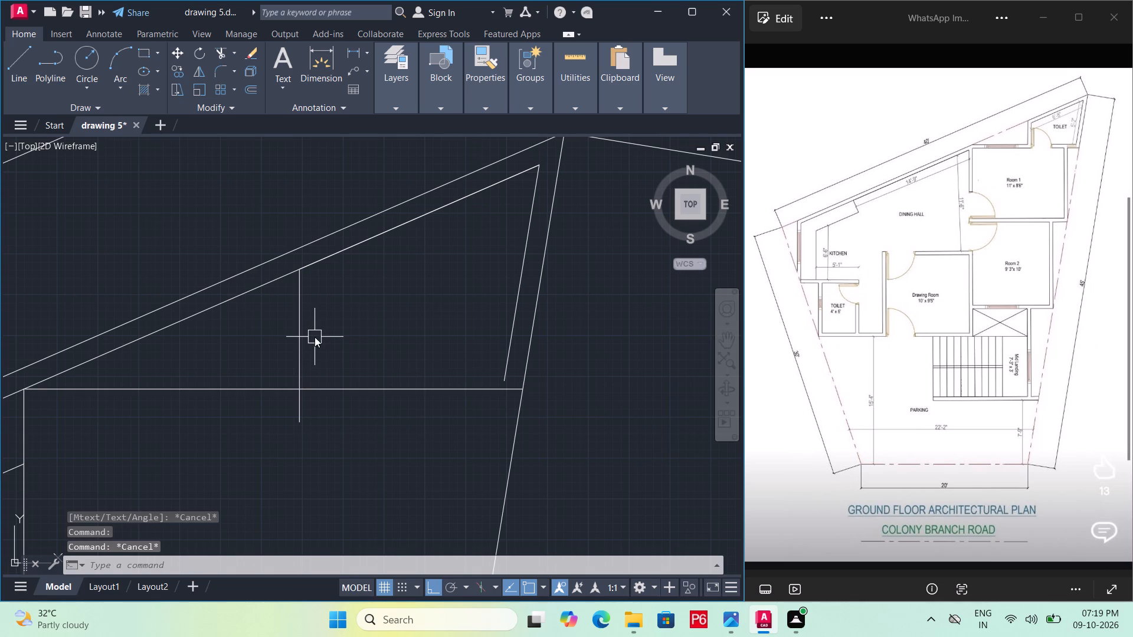
pyautogui.press('space')
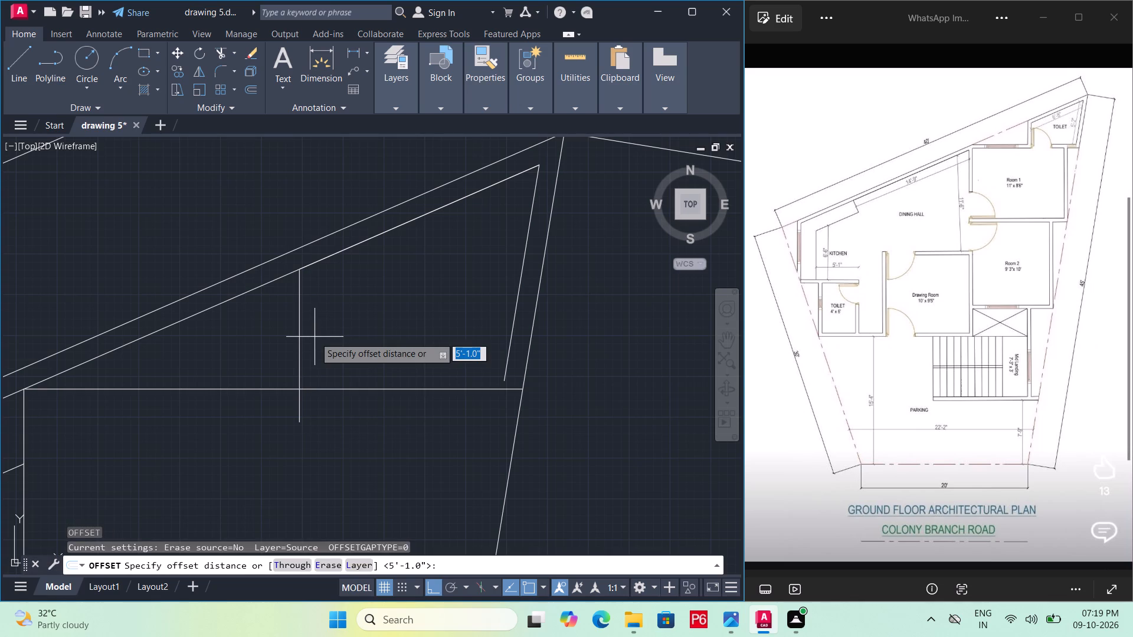
pyautogui.write('6"')
pyautogui.press('Return')
pyautogui.click(296, 329)
pyautogui.click(368, 326)
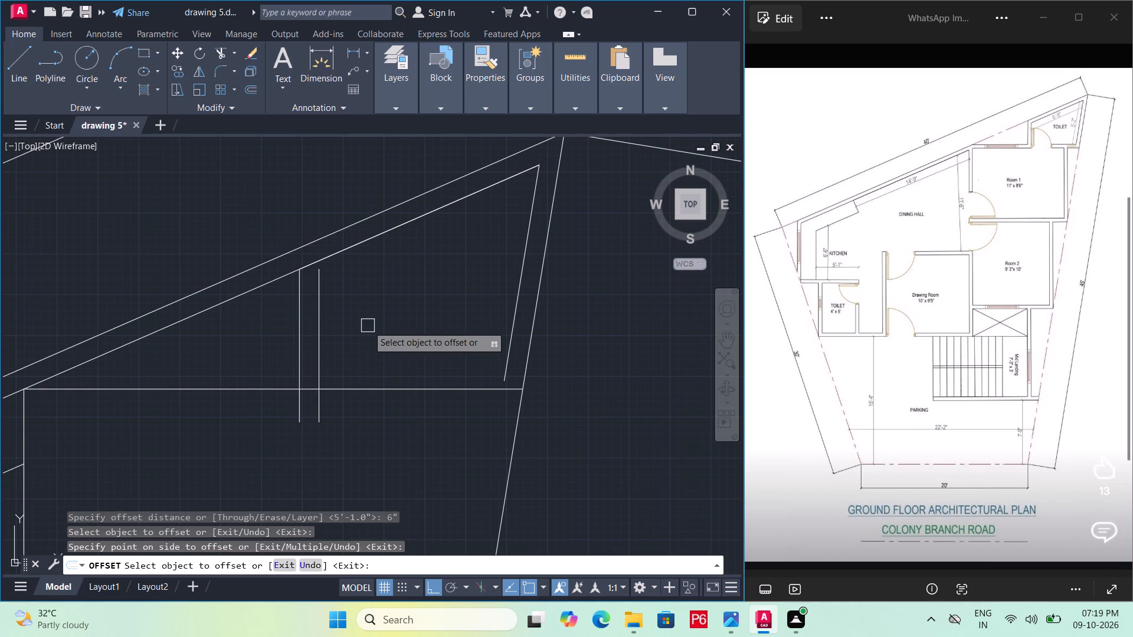
# Save the drawing.
pyautogui.hotkey('ctrl', 's')
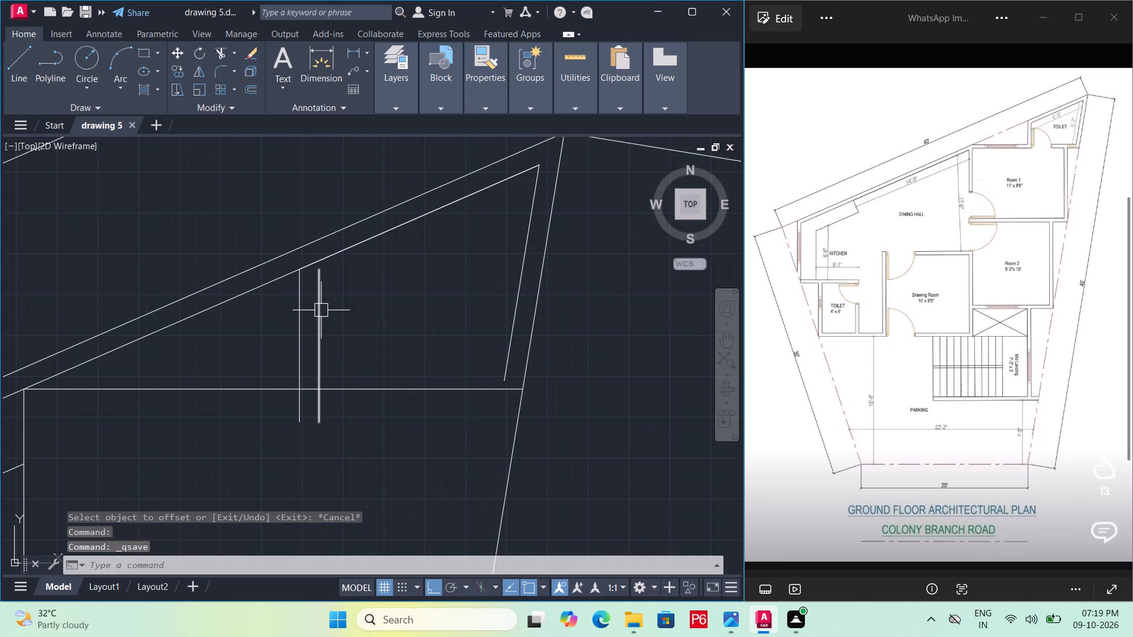
# Extend the upper end of the offset vertical toilet wall line to the inner line of the 40' sloping wall.
pyautogui.write('ex')
pyautogui.press('space')
pyautogui.press('space')
pyautogui.click(317, 308)
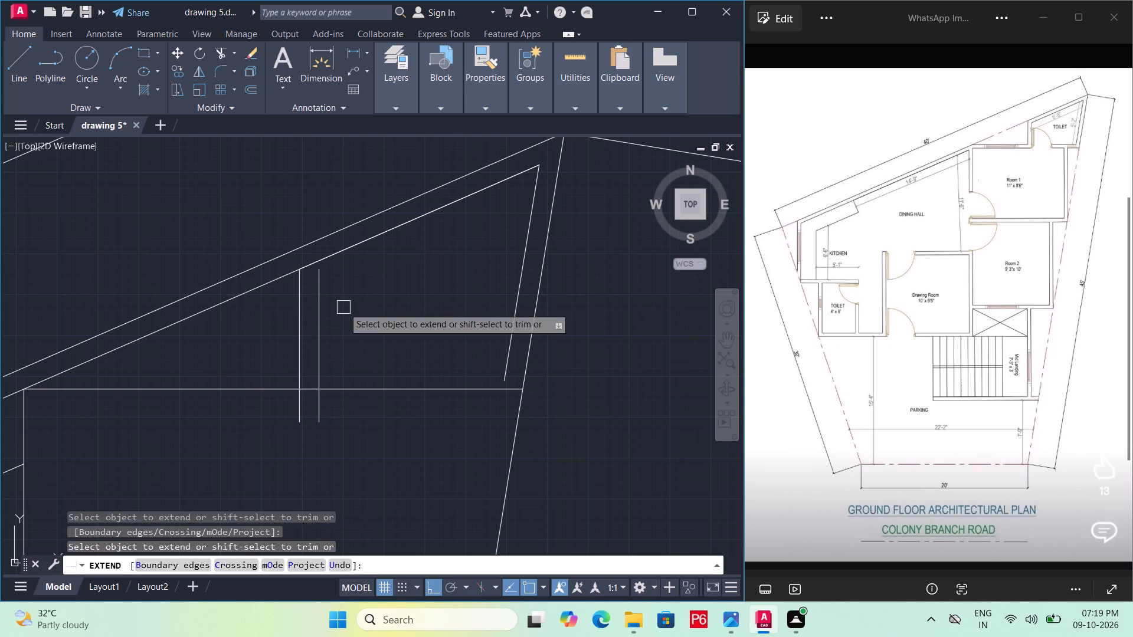
pyautogui.press('Escape')
pyautogui.write('ex')
pyautogui.press('space')
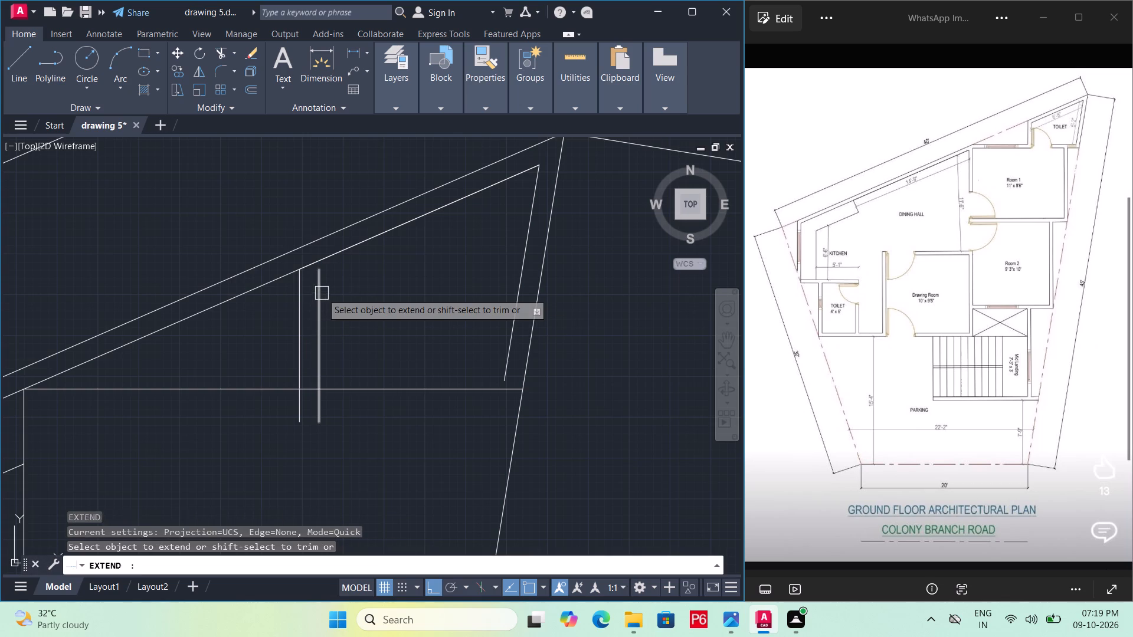
pyautogui.press('space')
pyautogui.click(322, 293)
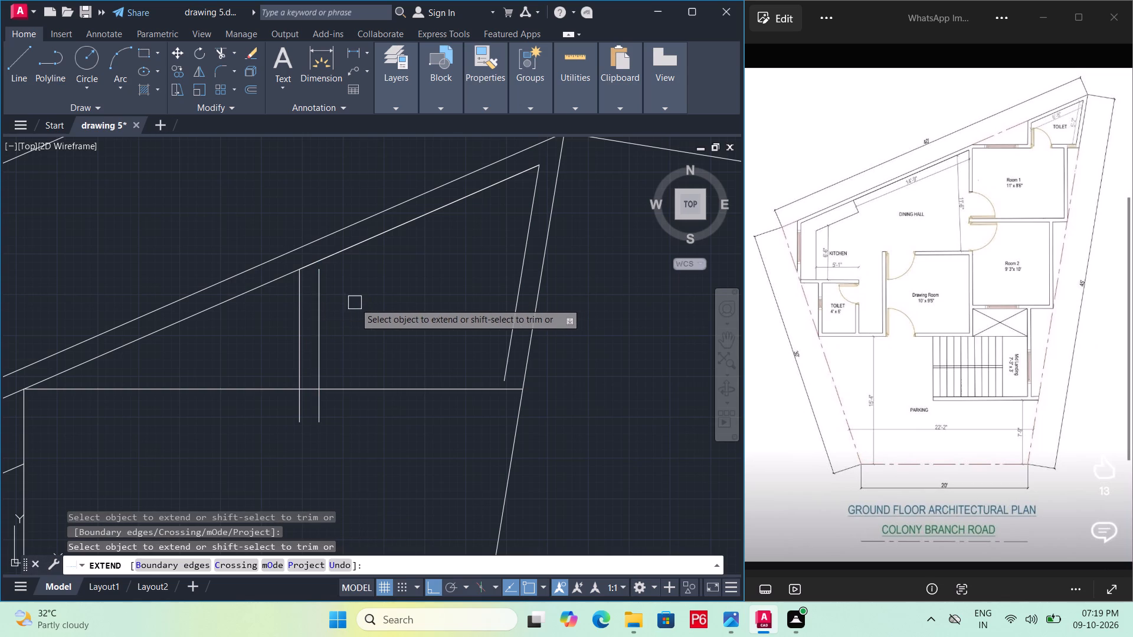
pyautogui.write('ex')
pyautogui.press('space')
pyautogui.press('space')
pyautogui.click(322, 302)
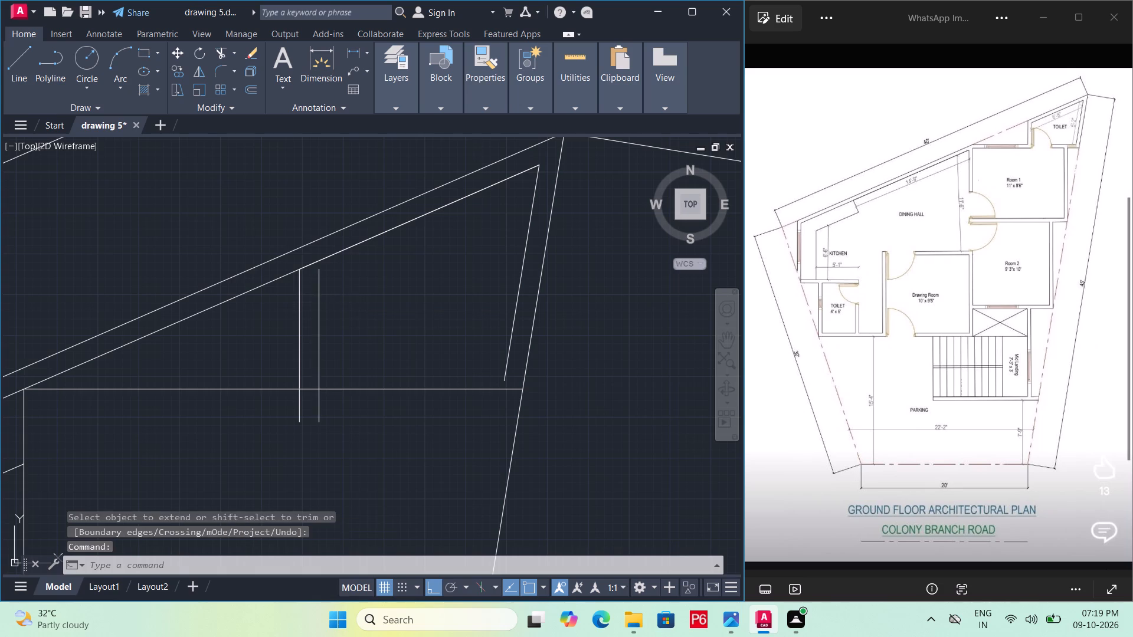
pyautogui.press('Escape')
pyautogui.write('ex')
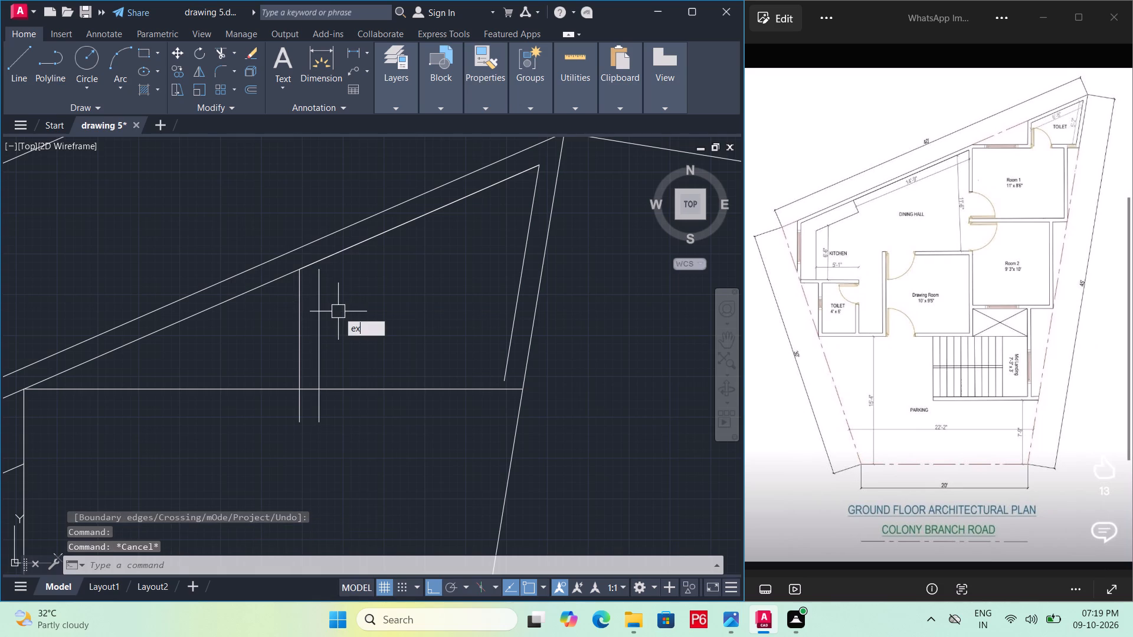
pyautogui.press('space')
pyautogui.press('space')
pyautogui.click(323, 303)
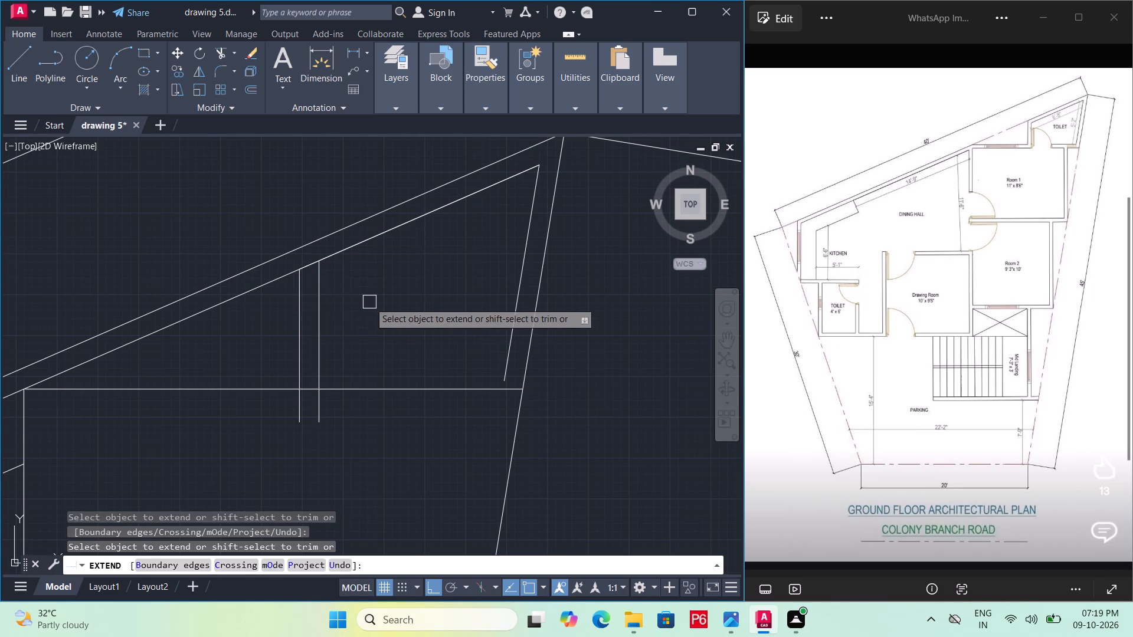
pyautogui.press('Escape')
# Trim the inner sloping wall line between the toilet's two vertical wall lines.
pyautogui.scroll(1, 316, 271)
pyautogui.press('t')
pyautogui.press('r')
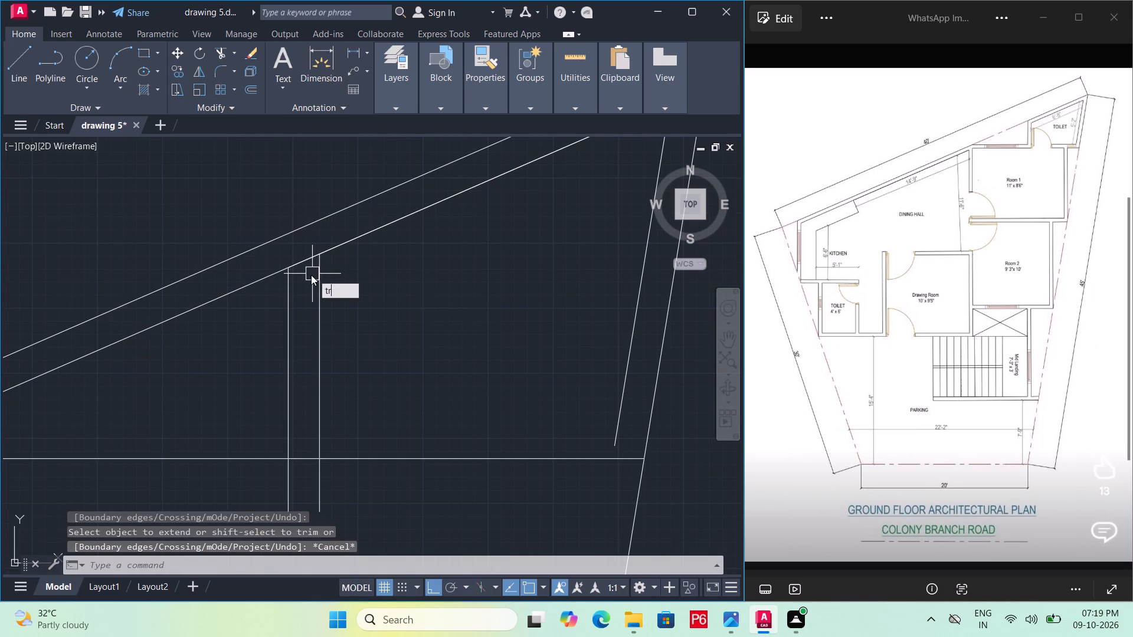
pyautogui.press('space')
pyautogui.press('space')
pyautogui.click(306, 266)
pyautogui.click(306, 265)
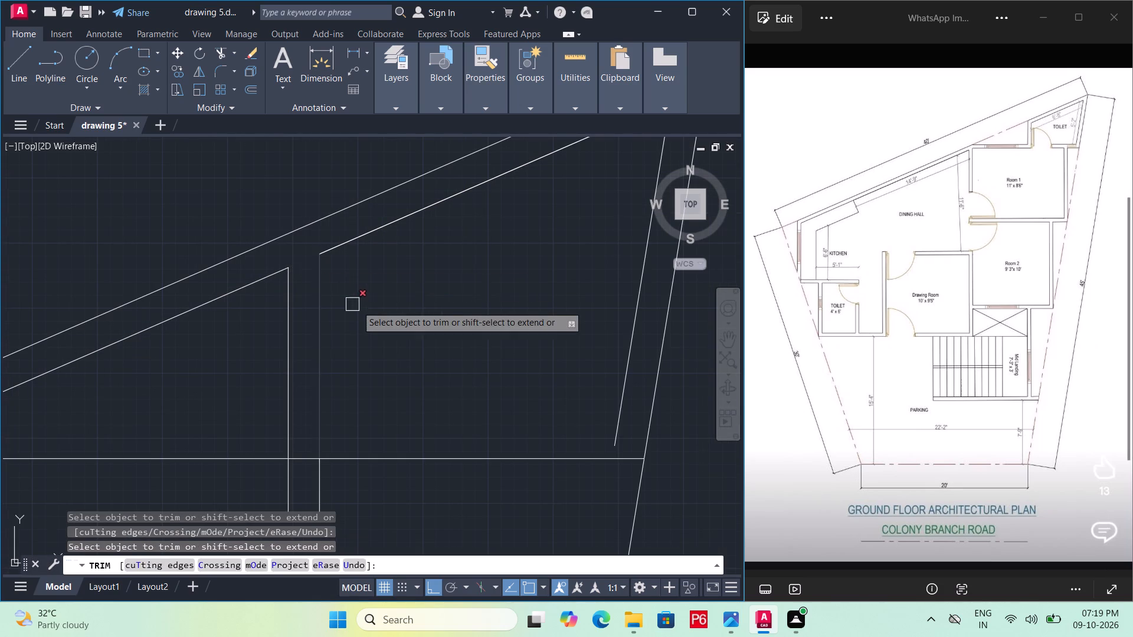
# Trim the lower ends of both vertical toilet wall lines that overshoot Room 1's horizontal wall line.
pyautogui.scroll(-3, 361, 306)
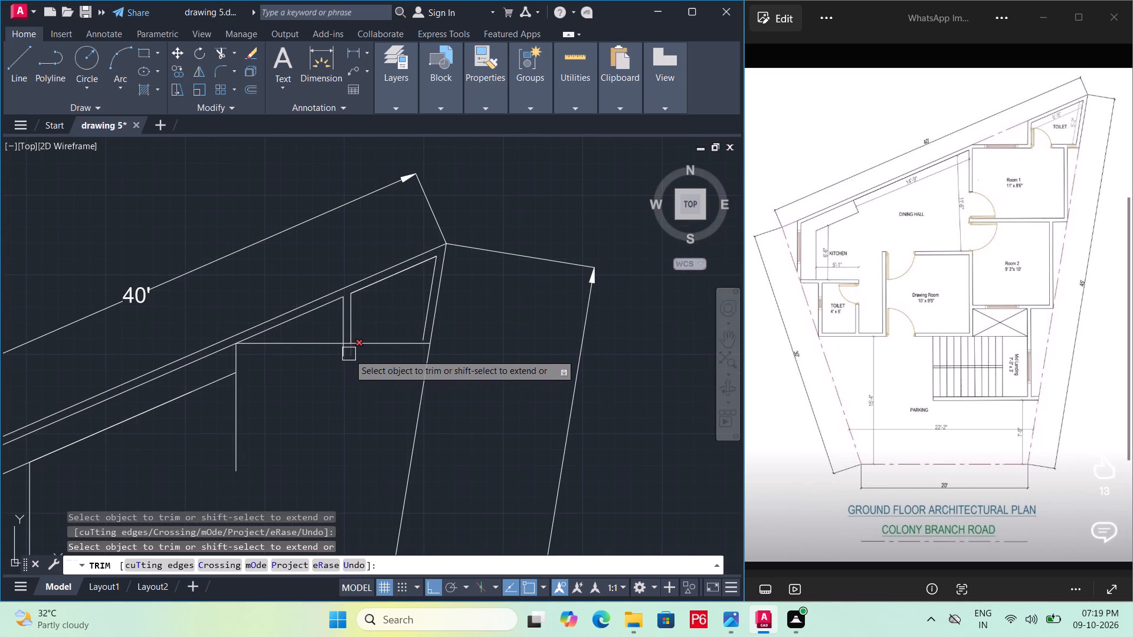
pyautogui.scroll(3, 349, 354)
pyautogui.click(350, 353)
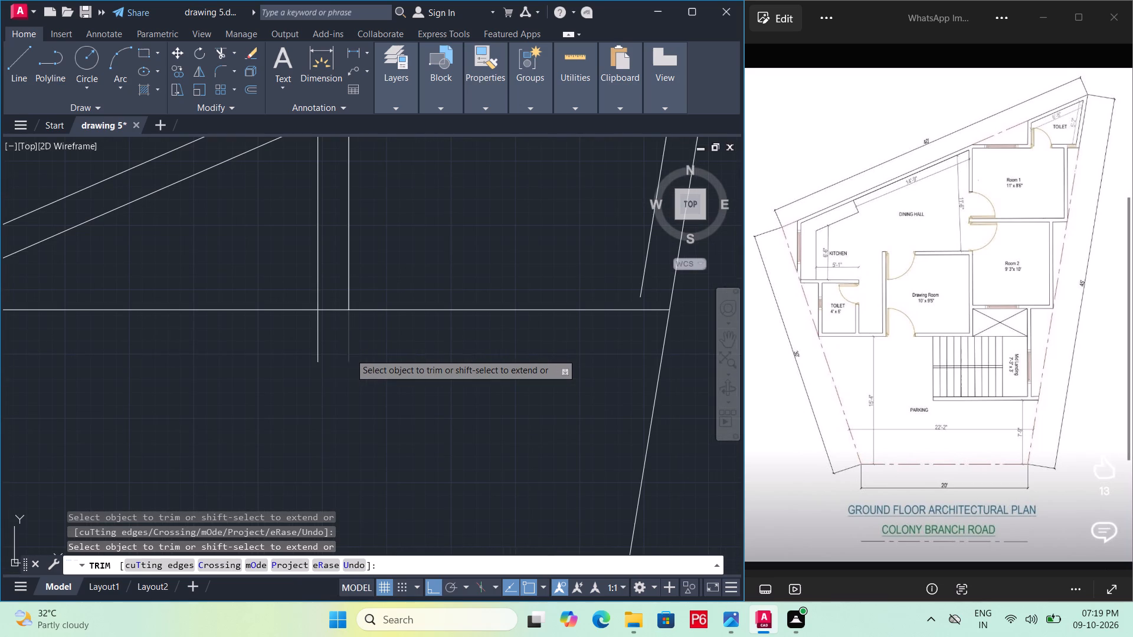
pyautogui.click(320, 353)
pyautogui.press('Escape')
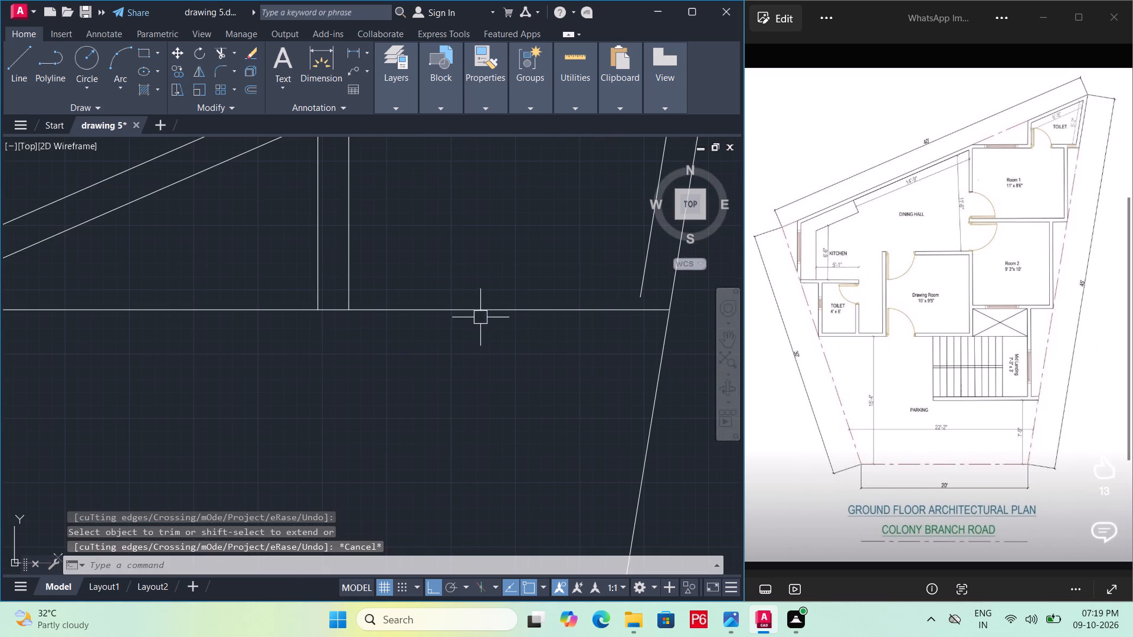
# Offset the horizontal wall line between the toilet and Room 1 by 6" downward into Room 1.
pyautogui.scroll(-1, 490, 340)
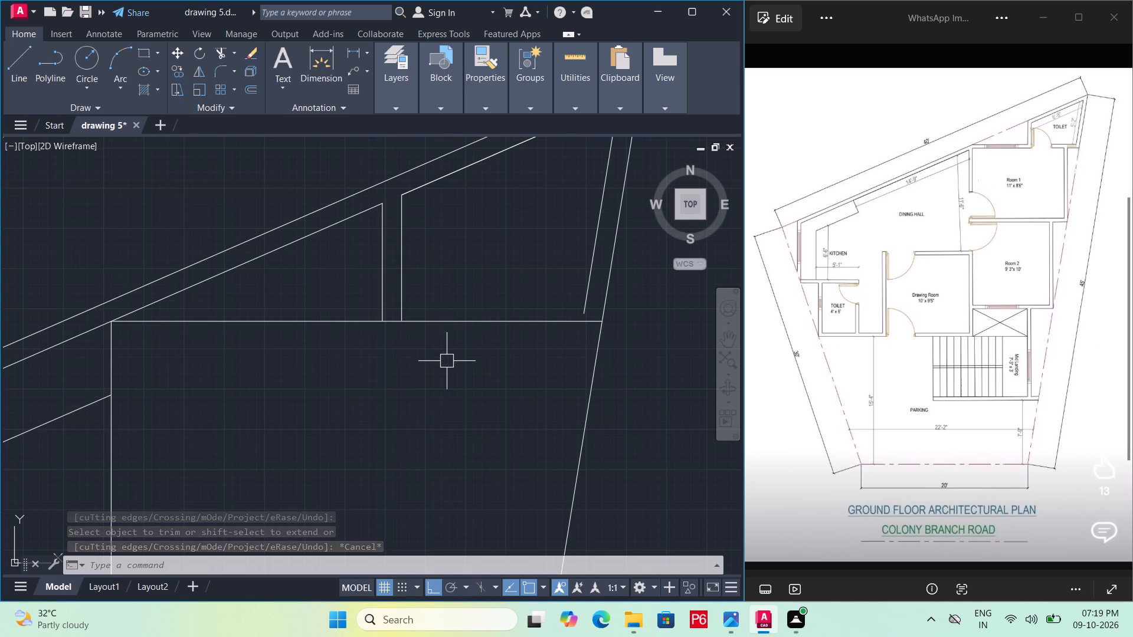
pyautogui.press('o')
pyautogui.press('Return')
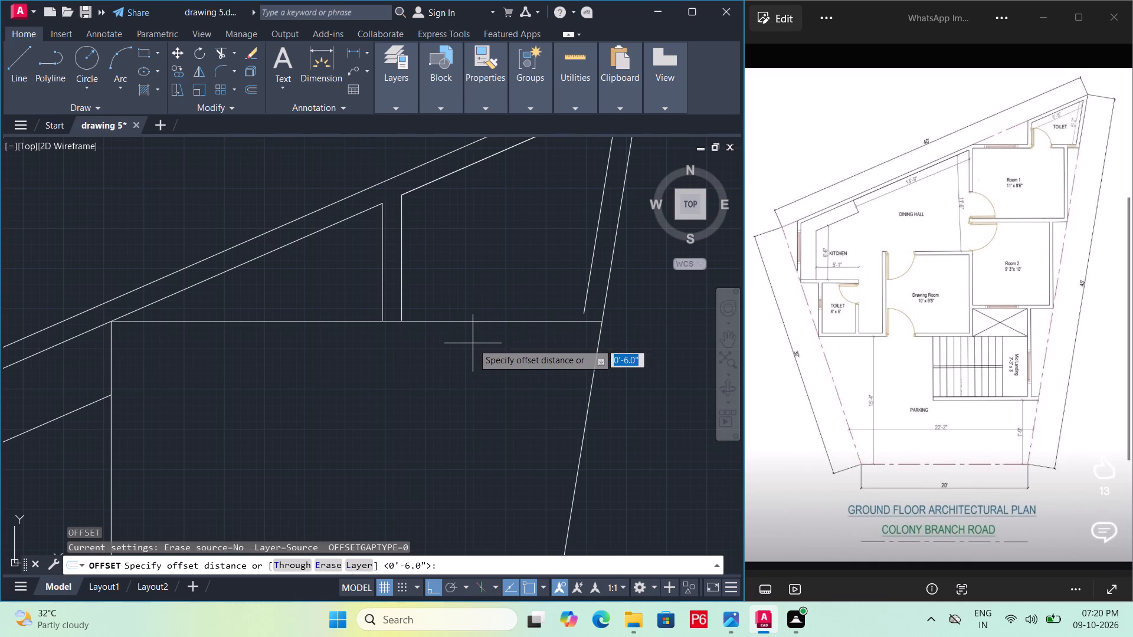
pyautogui.press('Escape')
pyautogui.press('o')
pyautogui.press('Return')
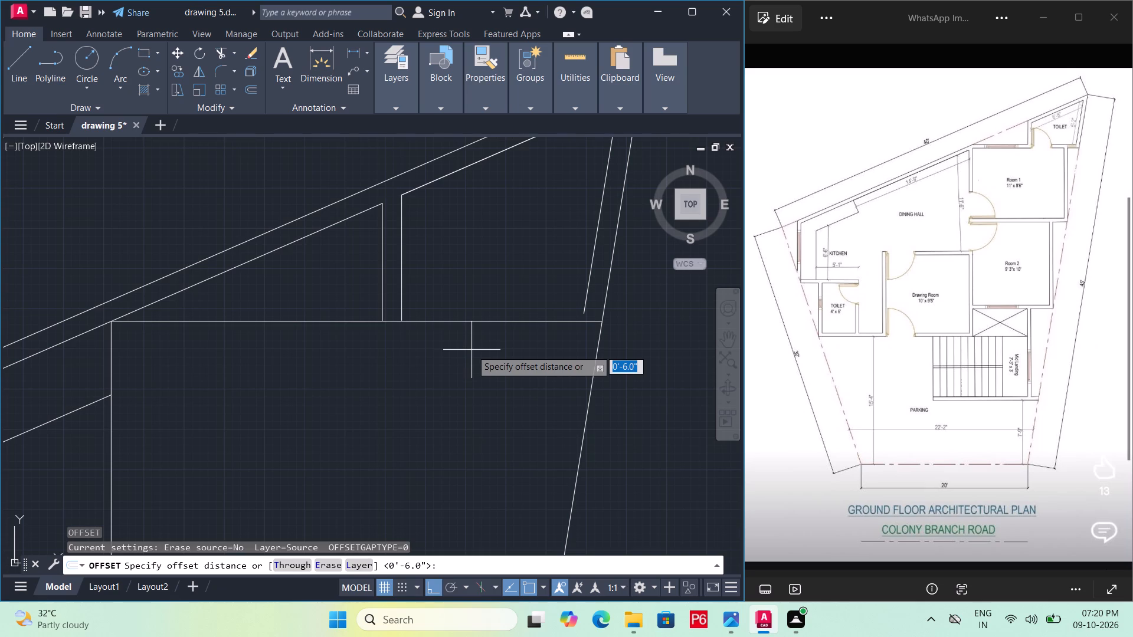
pyautogui.press('6')
pyautogui.hotkey('shift', '"')
pyautogui.press('Return')
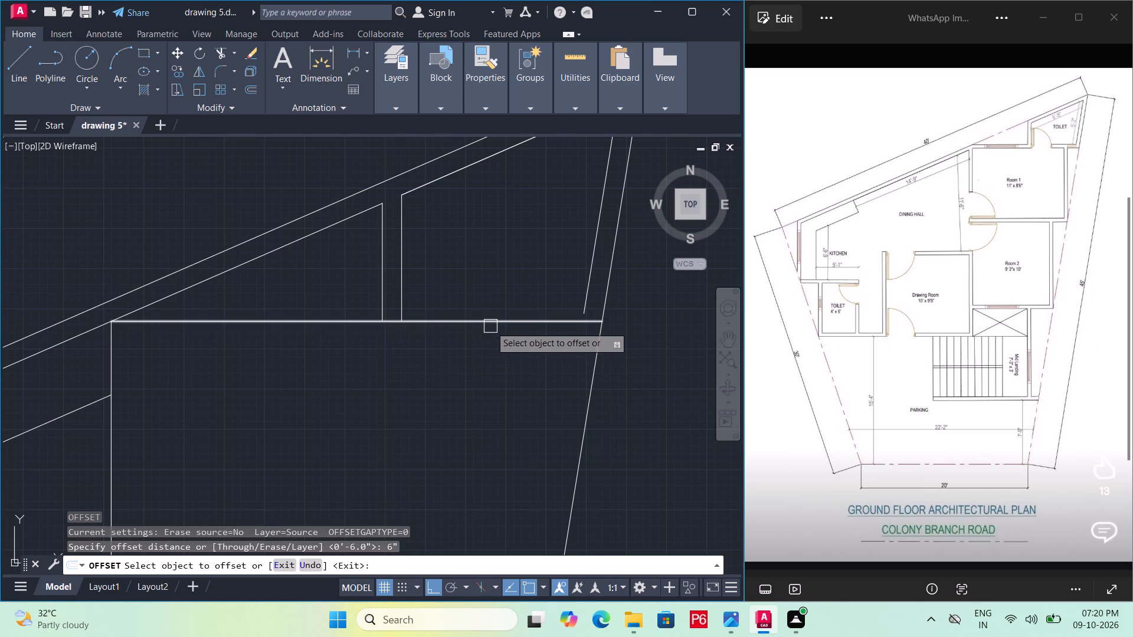
pyautogui.click(495, 321)
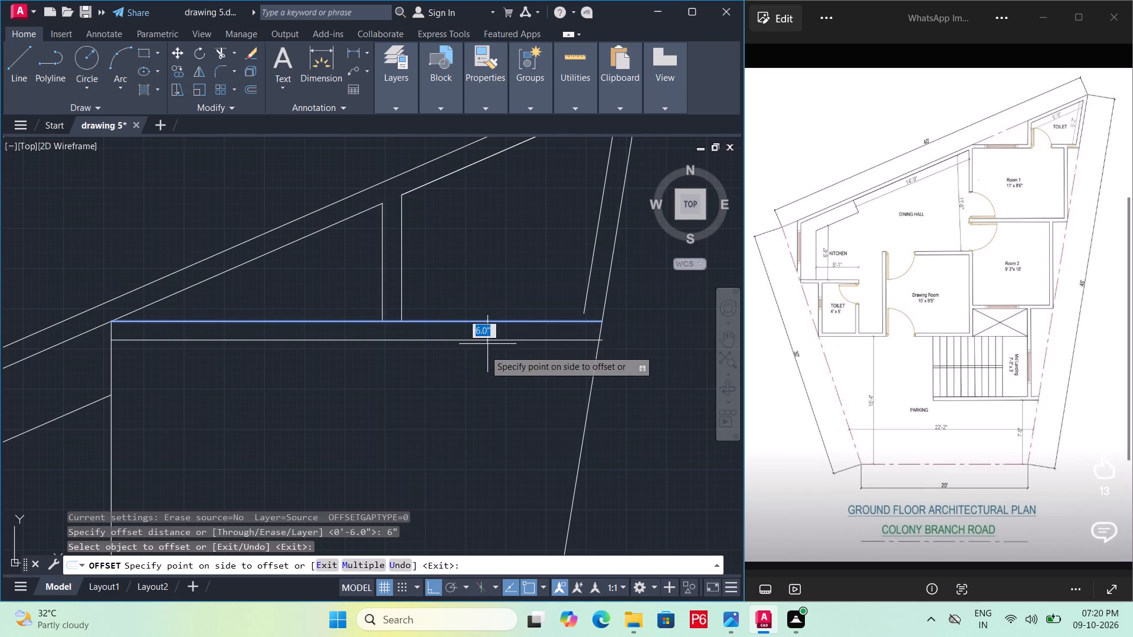
pyautogui.click(479, 381)
pyautogui.press('Escape')
# Trim the offset horizontal line's overshoot beyond the 45' boundary line.
pyautogui.scroll(1, 599, 342)
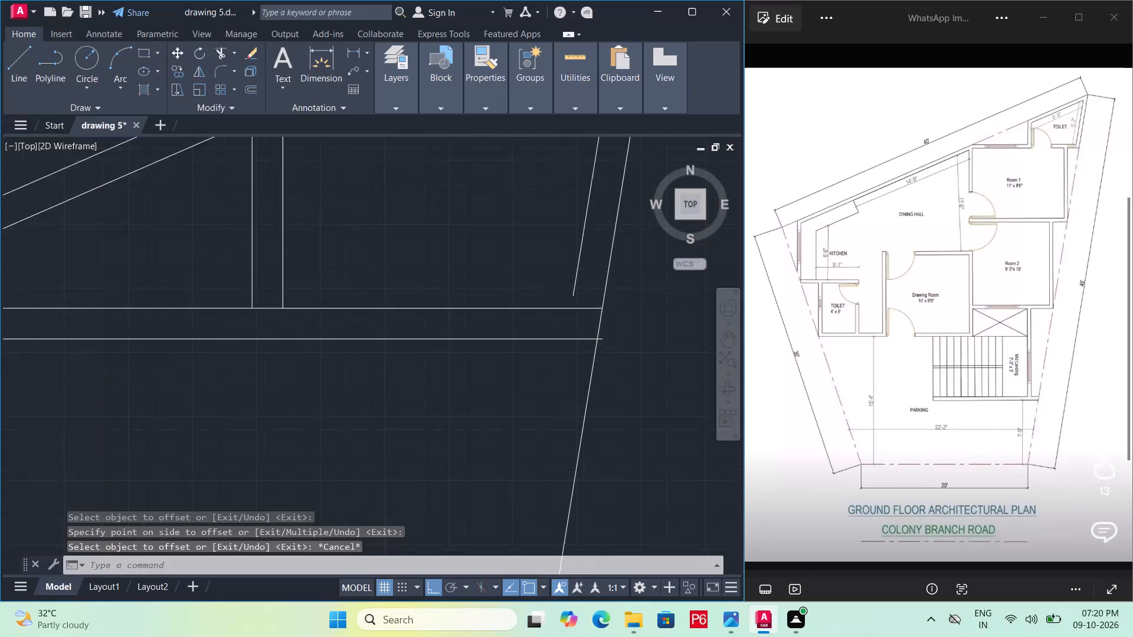
pyautogui.scroll(2, 599, 342)
pyautogui.write('tr')
pyautogui.press('space')
pyautogui.press('space')
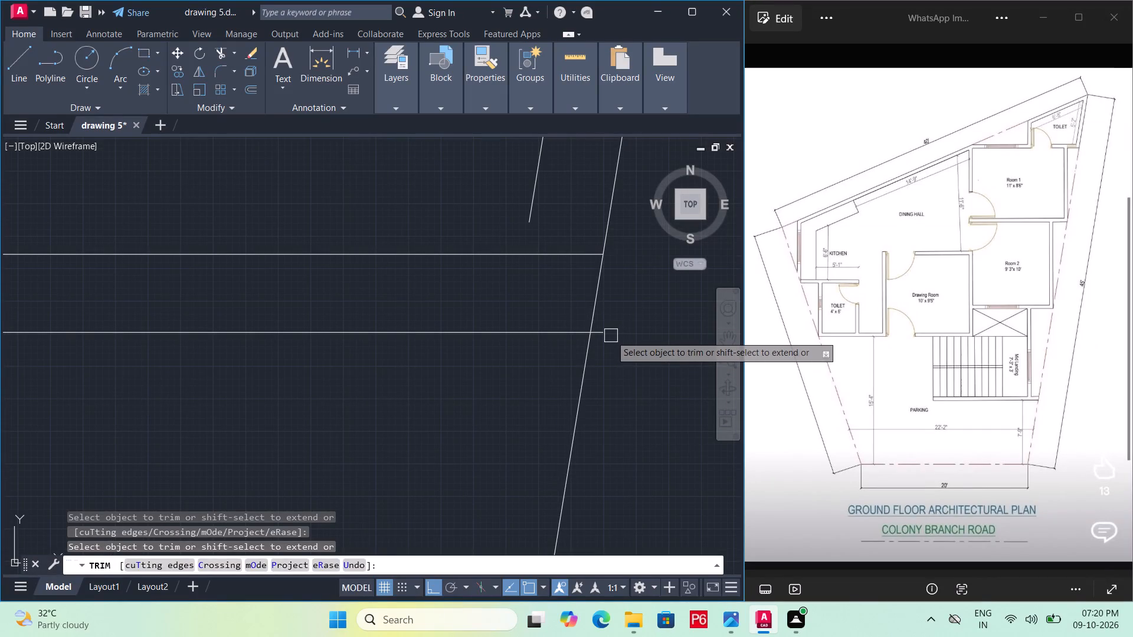
pyautogui.doubleClick(598, 334)
pyautogui.press('Escape')
pyautogui.scroll(-1, 609, 404)
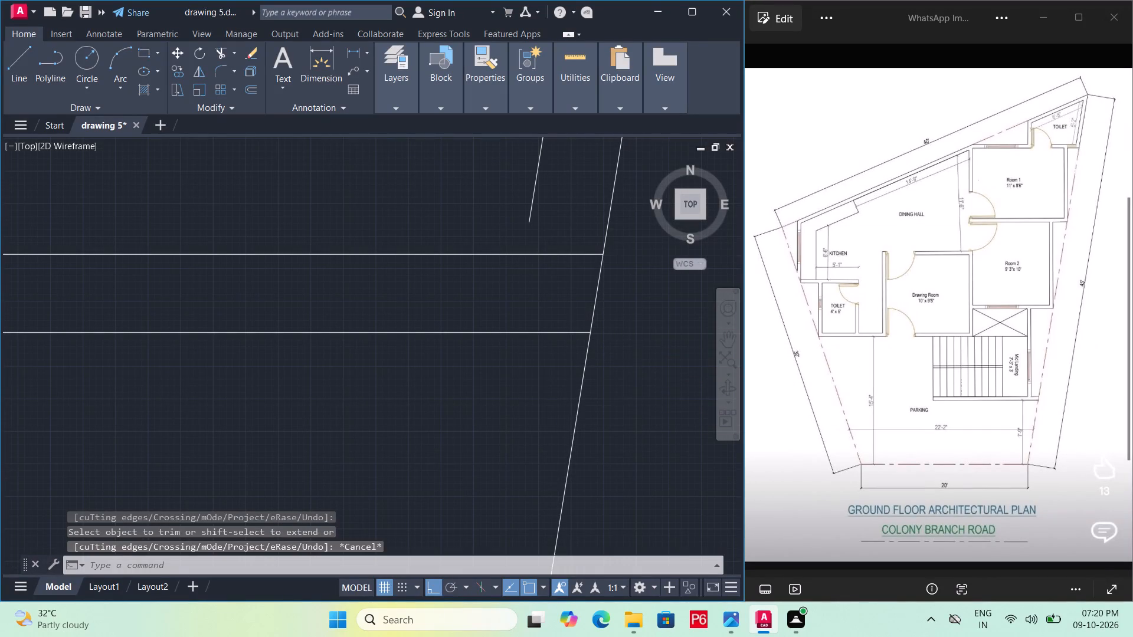
# Save the drawing.
pyautogui.hotkey('ctrl', 's')
pyautogui.hotkey('ctrl', 's')
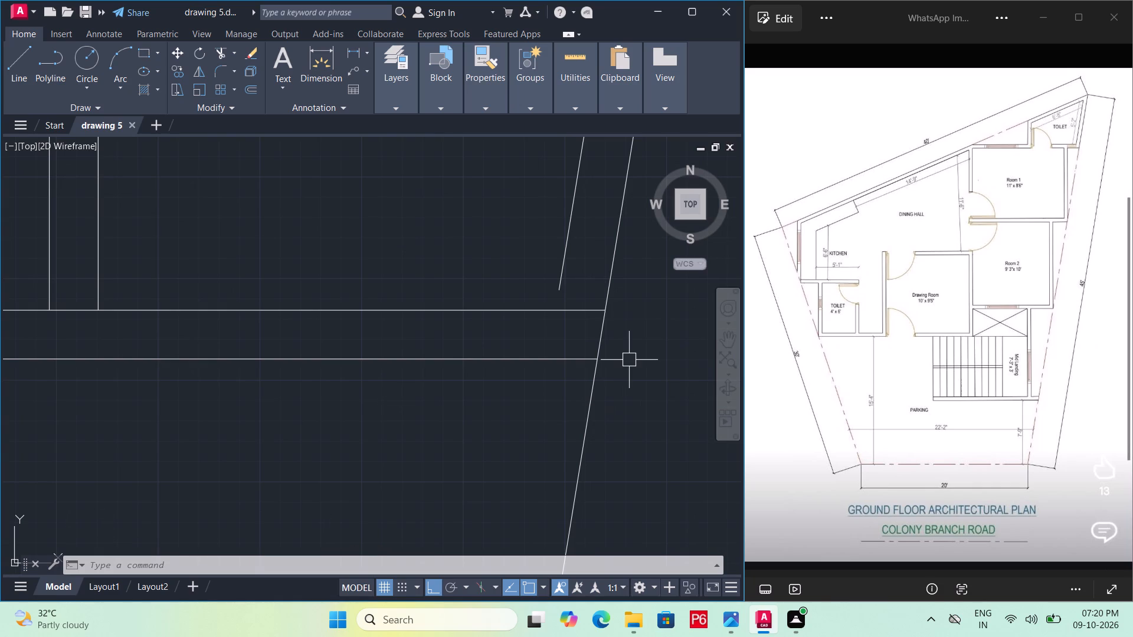
pyautogui.press('Escape')
pyautogui.scroll(-1, 569, 370)
pyautogui.moveTo(590, 314); pyautogui.dragTo(503, 419, button='middle')
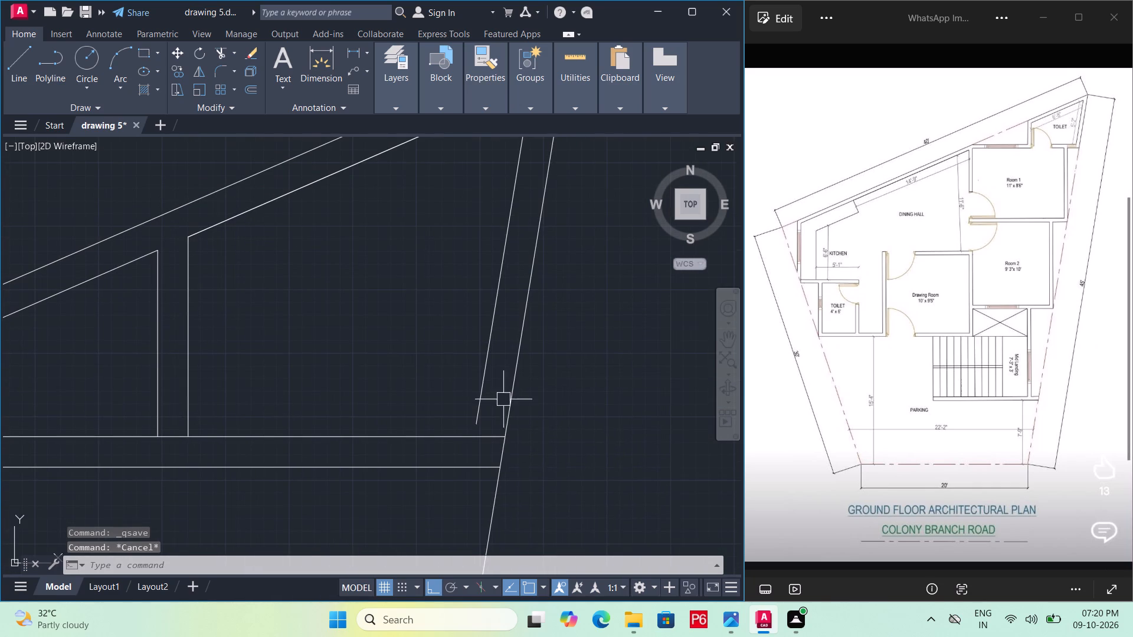
pyautogui.scroll(-1, 503, 399)
pyautogui.moveTo(503, 396); pyautogui.dragTo(505, 366, button='middle')
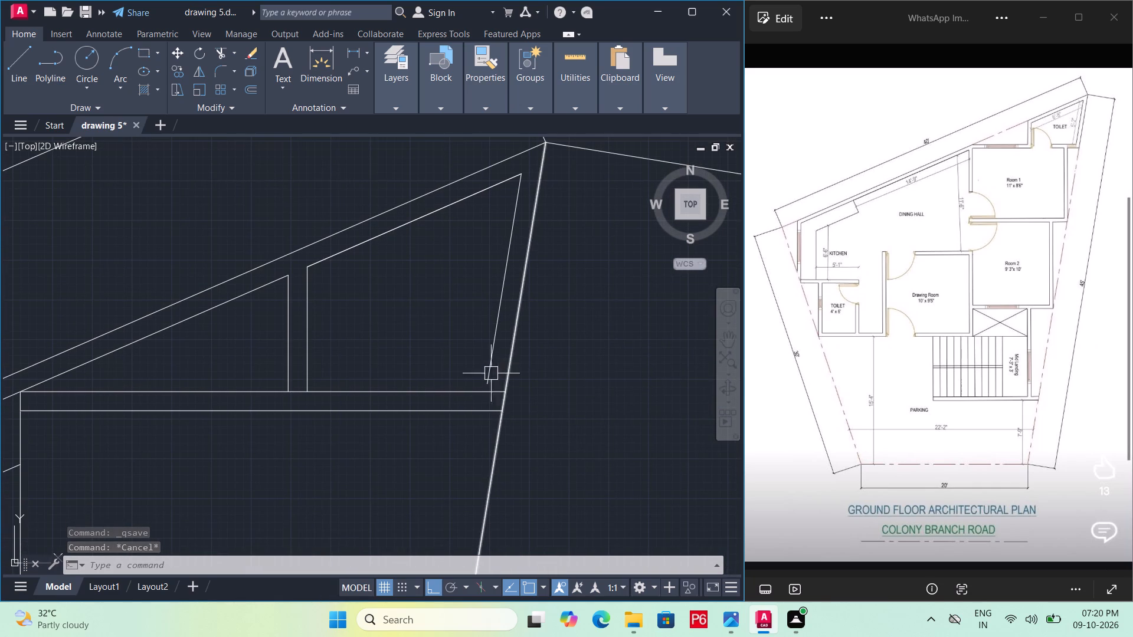
pyautogui.scroll(1, 490, 388)
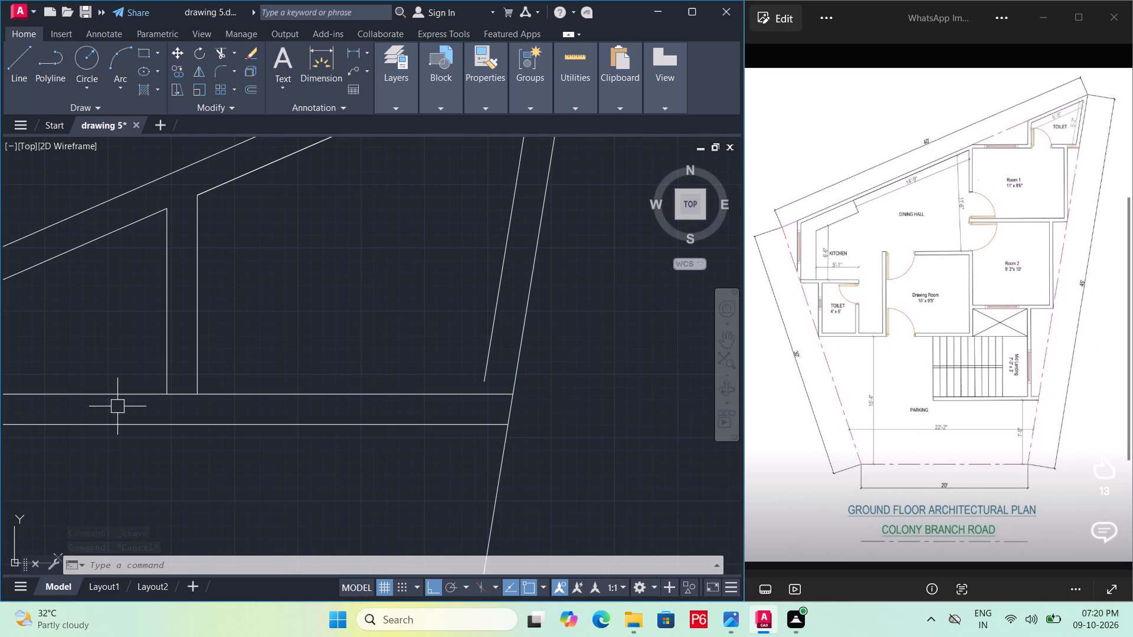
pyautogui.moveTo(117, 406); pyautogui.dragTo(151, 401, button='middle')
pyautogui.press('Escape')
pyautogui.hotkey('ctrl', 's')
pyautogui.hotkey('ctrl', 's')
# Trim the upper horizontal wall line between the toilet's two vertical wall lines.
pyautogui.write('tr')
pyautogui.press('space')
pyautogui.press('space')
pyautogui.doubleClick(217, 387)
pyautogui.scroll(-1, 220, 419)
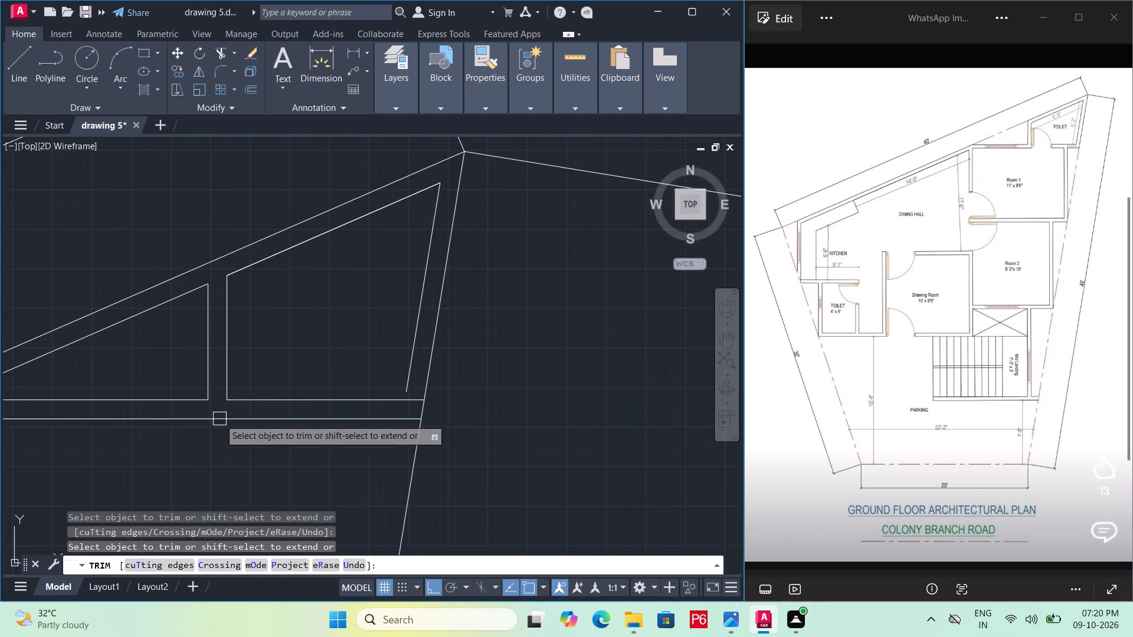
pyautogui.press('Escape')
# Extend the toilet's inner wall line beside the 45' boundary down to the upper horizontal wall line.
pyautogui.scroll(1, 415, 386)
pyautogui.write('ex')
pyautogui.press('space')
pyautogui.press('space')
pyautogui.click(405, 364)
pyautogui.press('Escape')
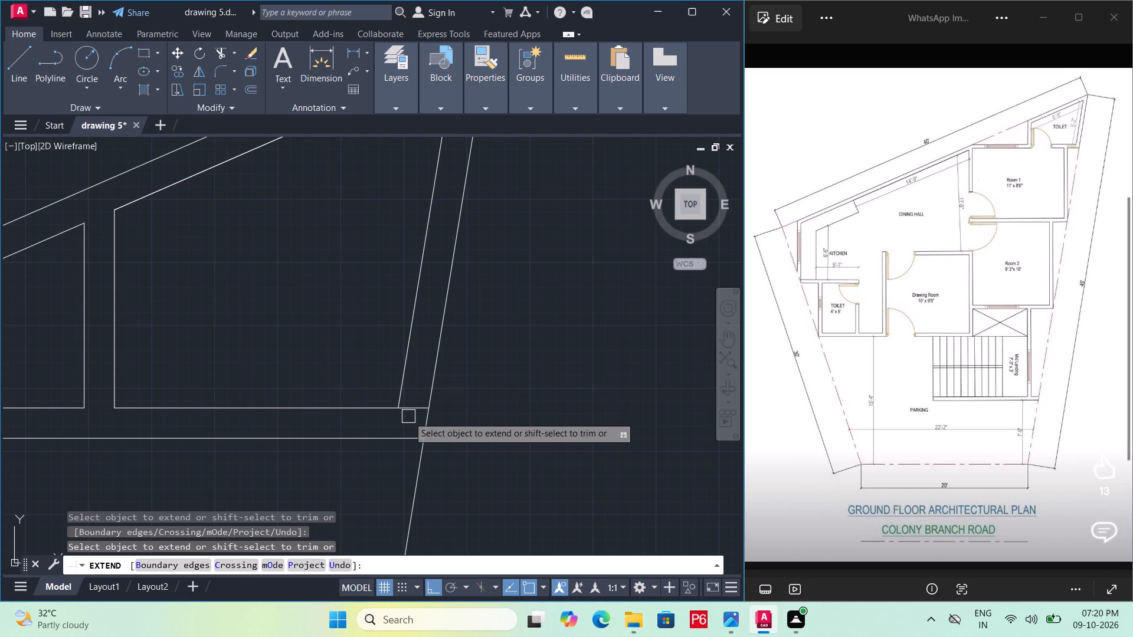
# Trim the upper horizontal wall line between the toilet's inner side wall line and the 45' boundary line.
pyautogui.write('tr')
pyautogui.press('space')
pyautogui.press('space')
pyautogui.click(411, 411)
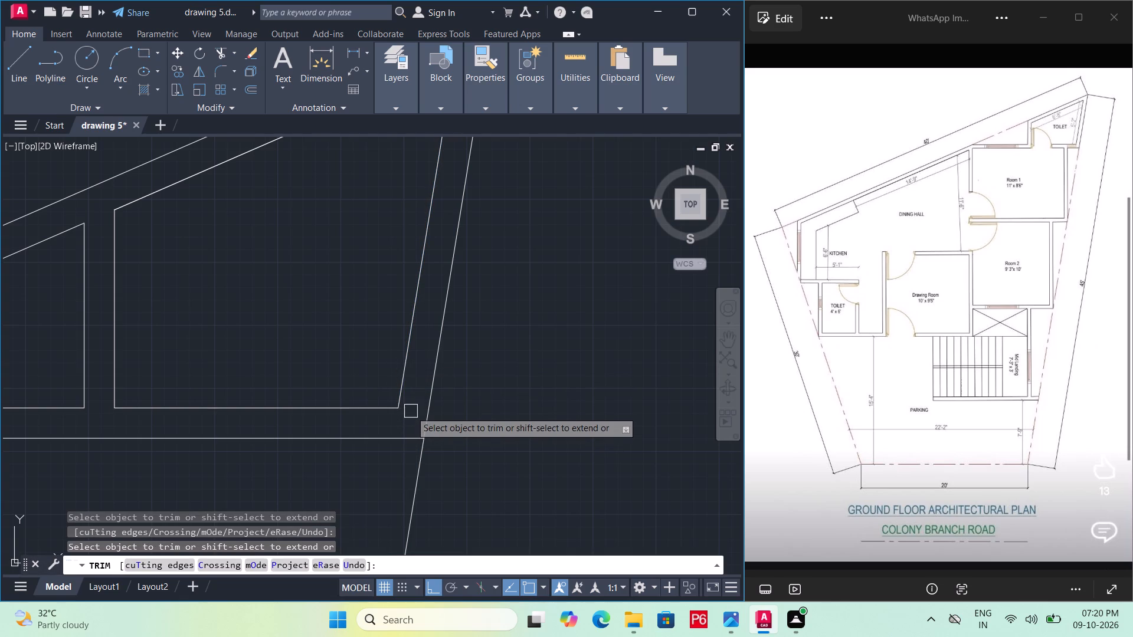
# Save the drawing.
pyautogui.scroll(-1, 371, 461)
pyautogui.hotkey('ctrl', 's')
pyautogui.hotkey('ctrl', 's')
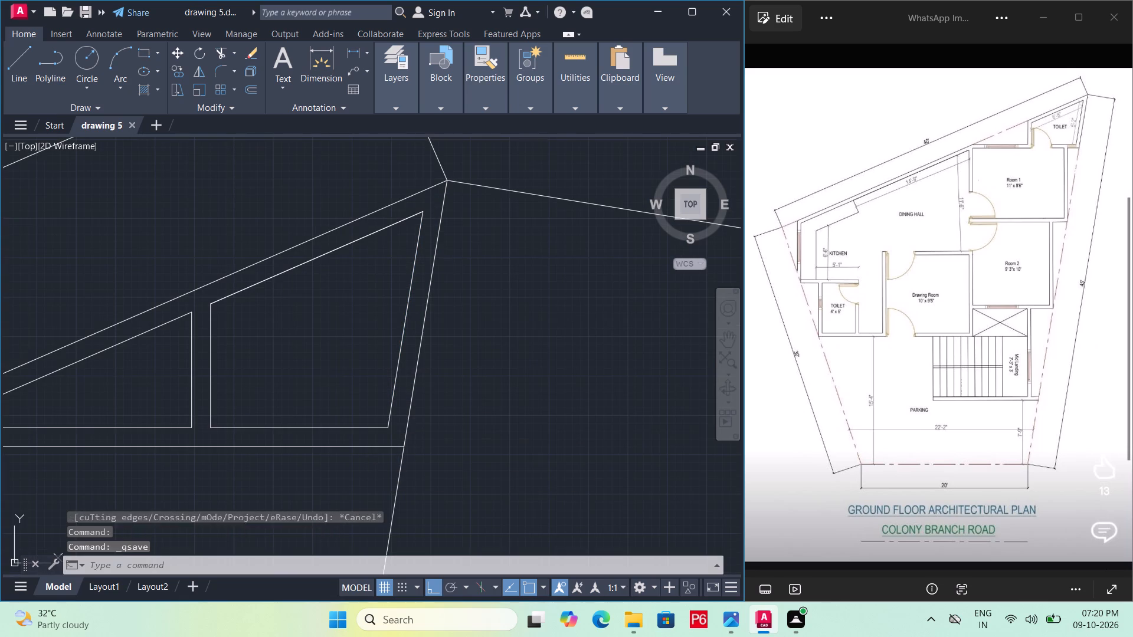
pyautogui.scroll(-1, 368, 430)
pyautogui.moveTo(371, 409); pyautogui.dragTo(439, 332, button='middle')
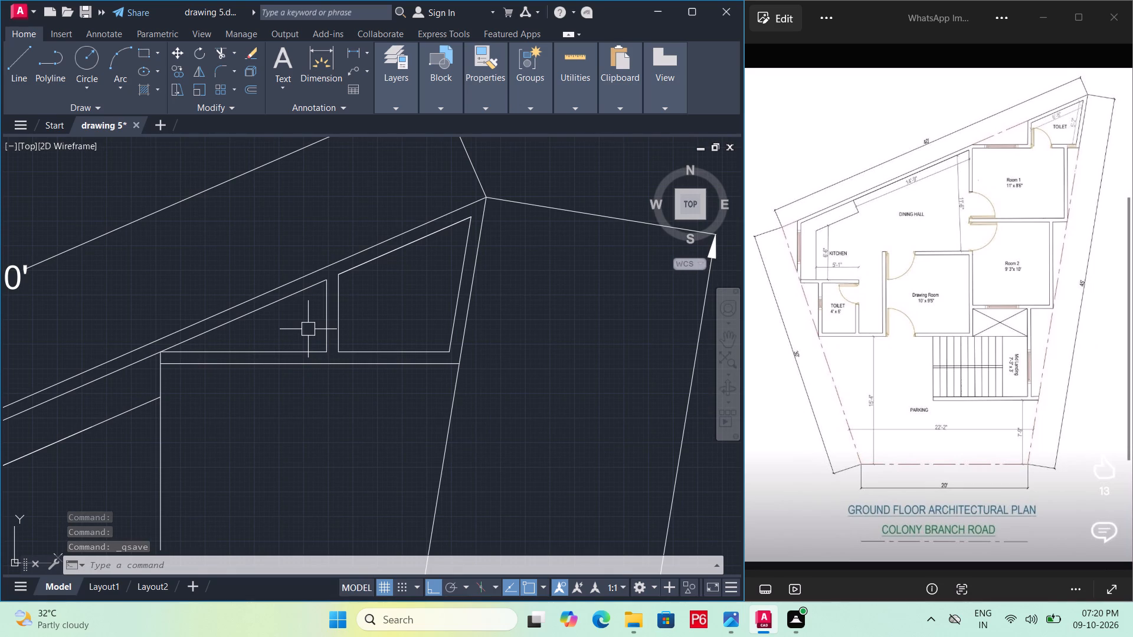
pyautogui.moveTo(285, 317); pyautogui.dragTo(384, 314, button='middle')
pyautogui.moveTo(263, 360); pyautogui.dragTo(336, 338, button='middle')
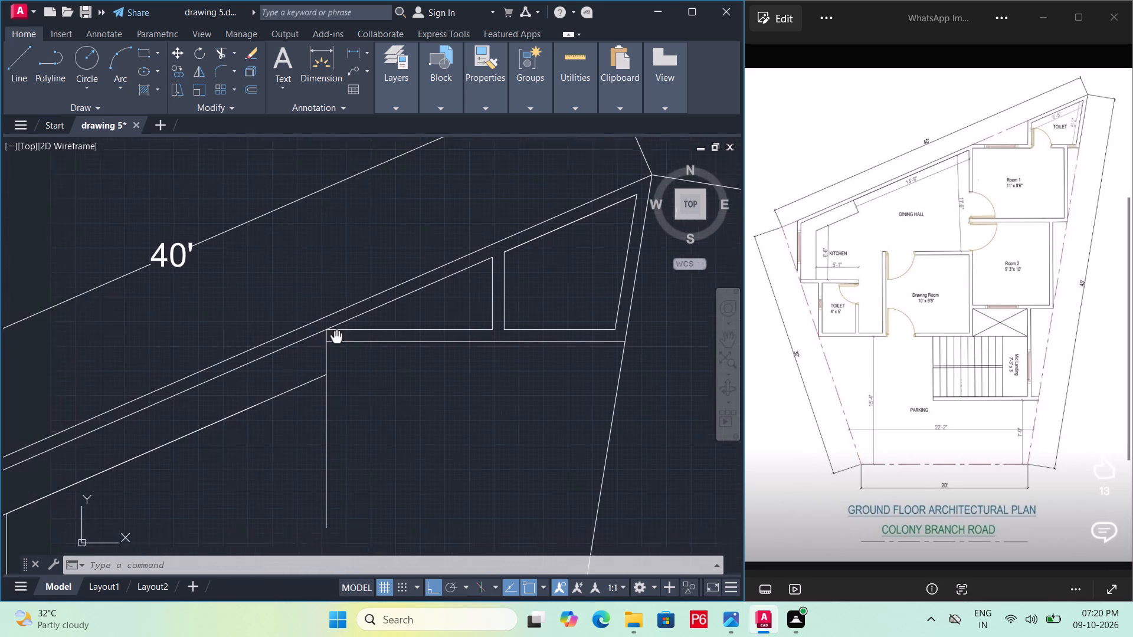
# Stretch the upper end of the inner sloping wall line back to Room 1's upper corner, where the toilet's horizontal wall begins.
pyautogui.moveTo(336, 338); pyautogui.dragTo(370, 326, button='middle')
pyautogui.click(418, 297)
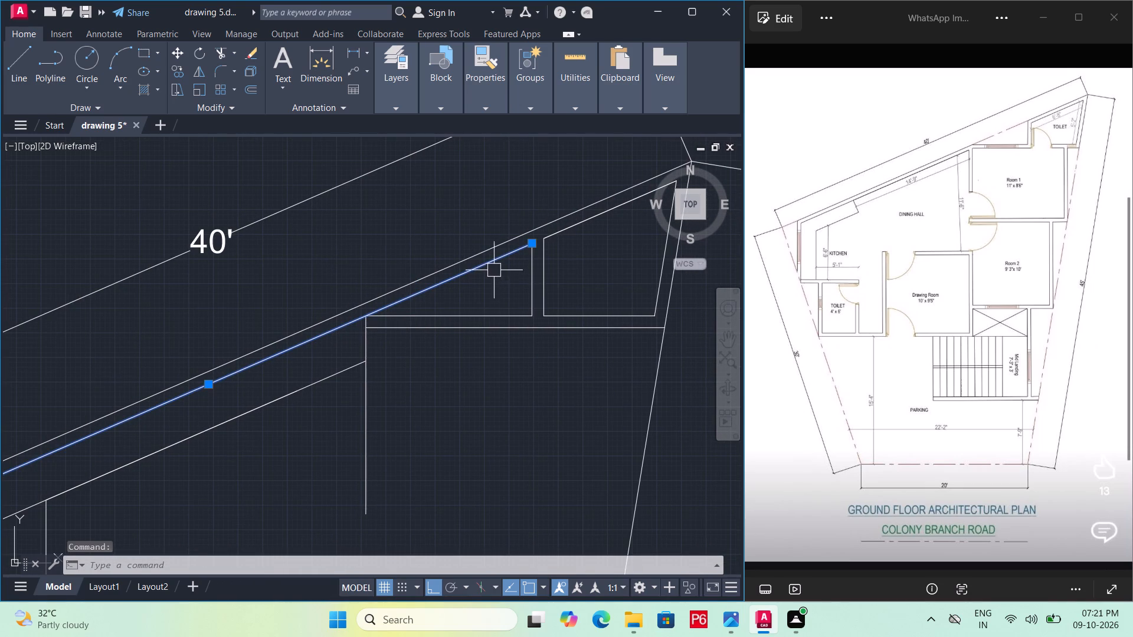
pyautogui.click(532, 243)
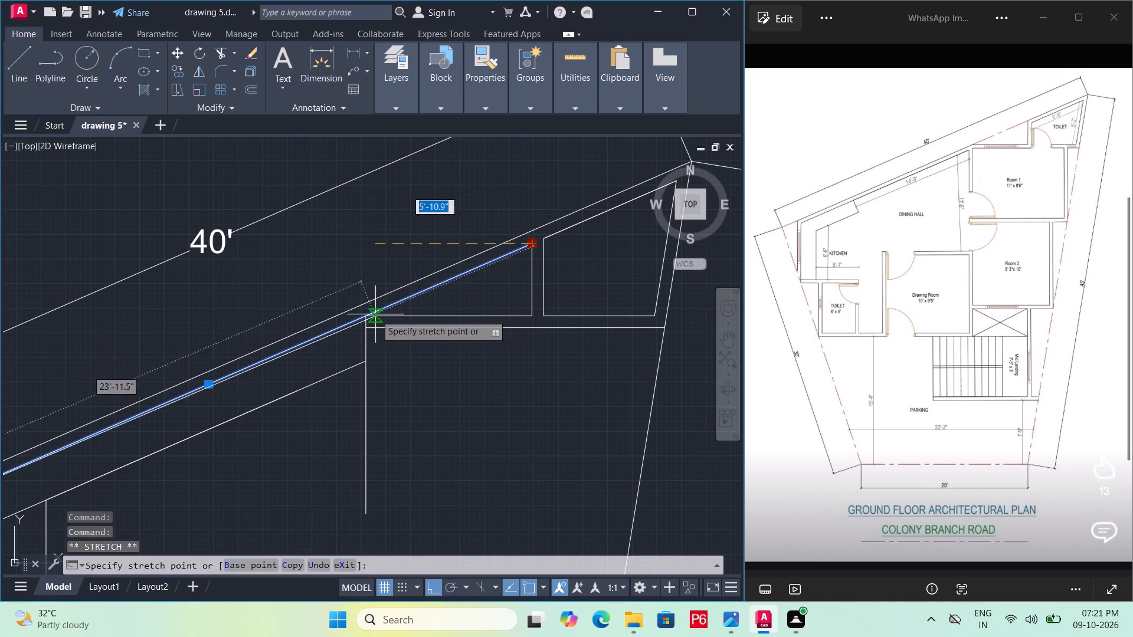
pyautogui.click(366, 315)
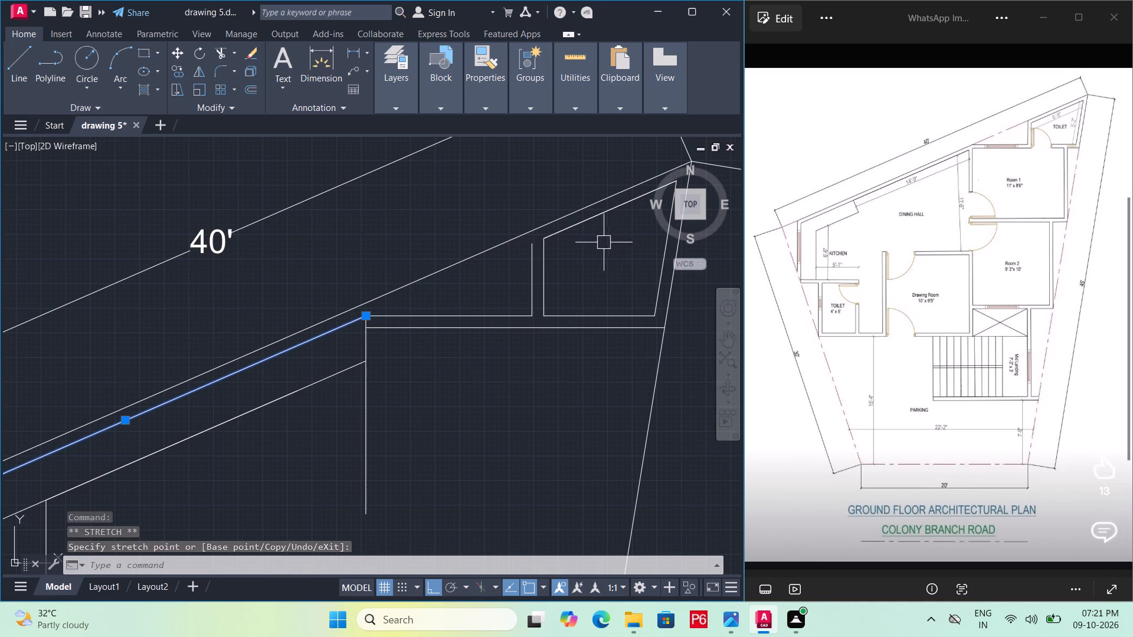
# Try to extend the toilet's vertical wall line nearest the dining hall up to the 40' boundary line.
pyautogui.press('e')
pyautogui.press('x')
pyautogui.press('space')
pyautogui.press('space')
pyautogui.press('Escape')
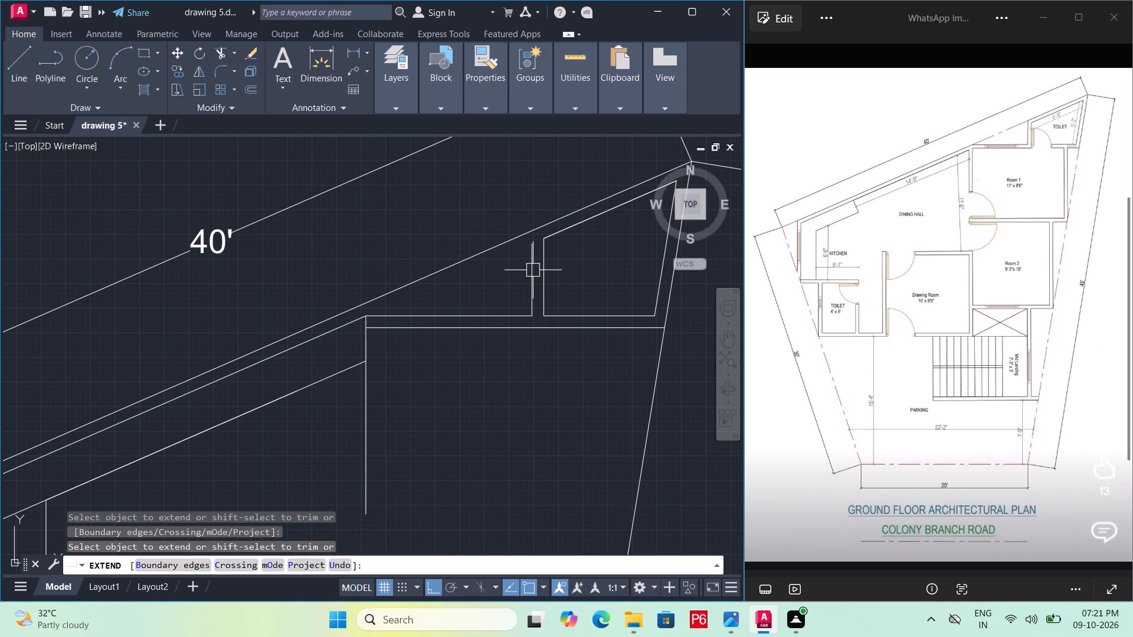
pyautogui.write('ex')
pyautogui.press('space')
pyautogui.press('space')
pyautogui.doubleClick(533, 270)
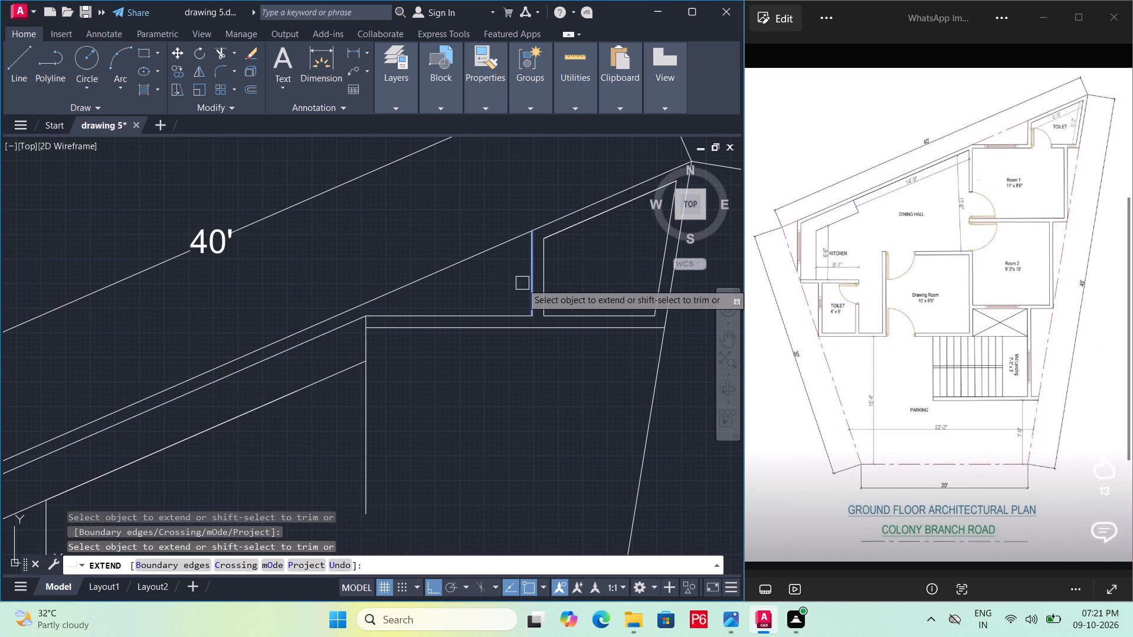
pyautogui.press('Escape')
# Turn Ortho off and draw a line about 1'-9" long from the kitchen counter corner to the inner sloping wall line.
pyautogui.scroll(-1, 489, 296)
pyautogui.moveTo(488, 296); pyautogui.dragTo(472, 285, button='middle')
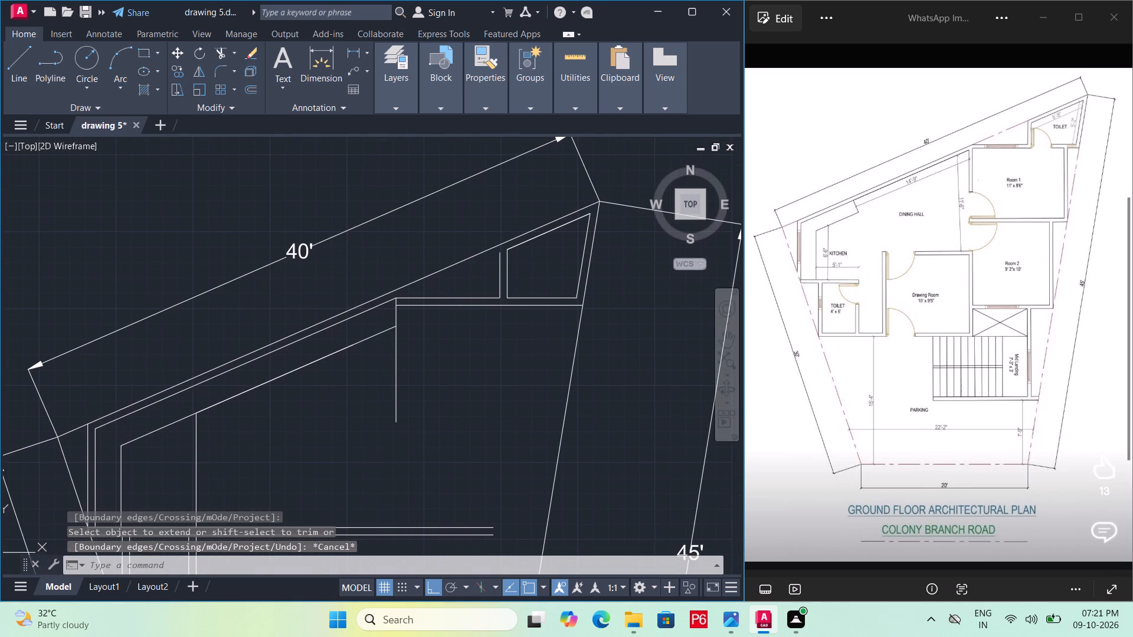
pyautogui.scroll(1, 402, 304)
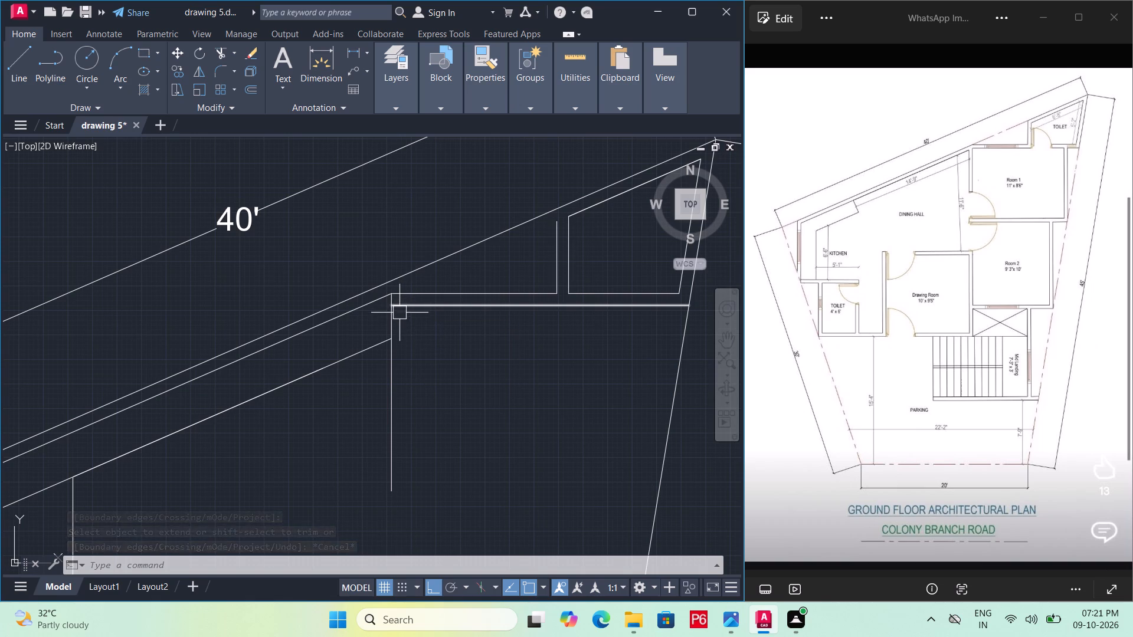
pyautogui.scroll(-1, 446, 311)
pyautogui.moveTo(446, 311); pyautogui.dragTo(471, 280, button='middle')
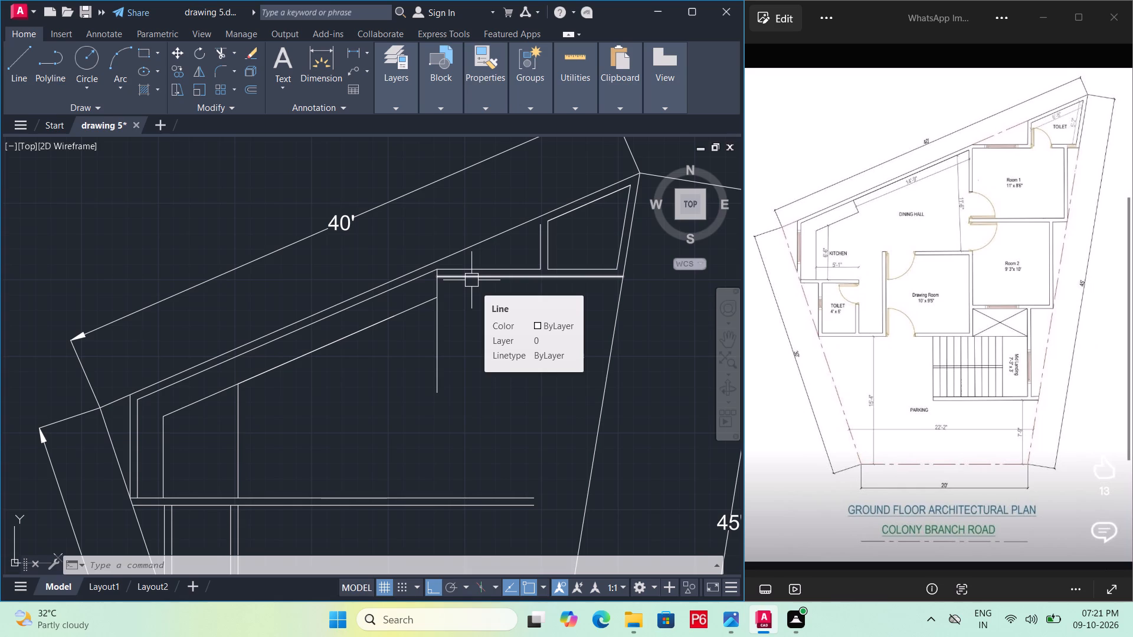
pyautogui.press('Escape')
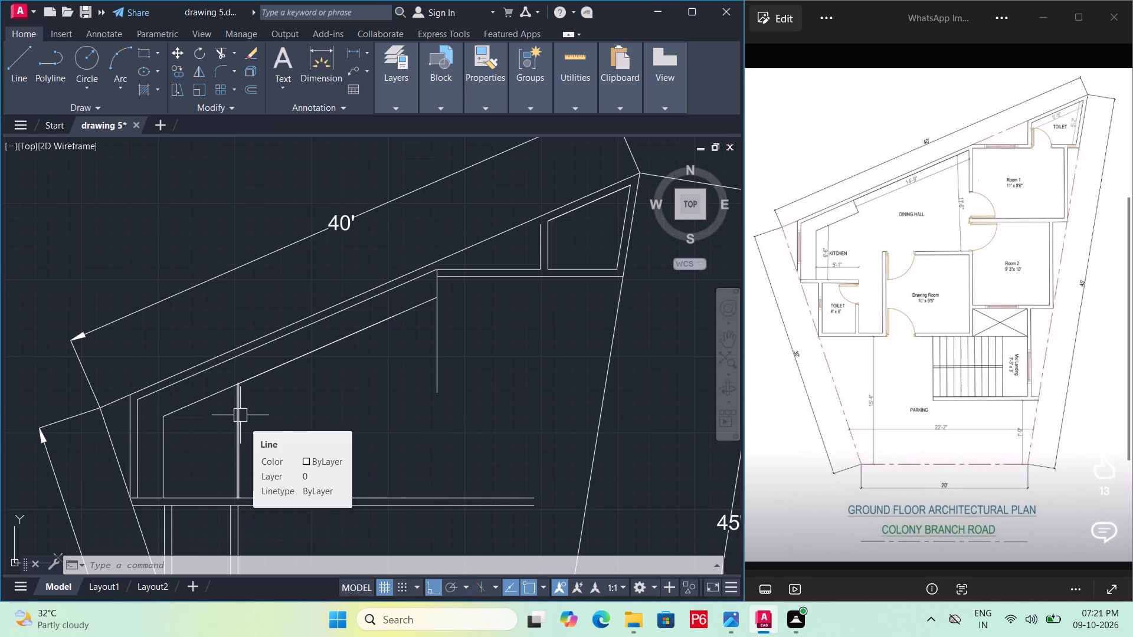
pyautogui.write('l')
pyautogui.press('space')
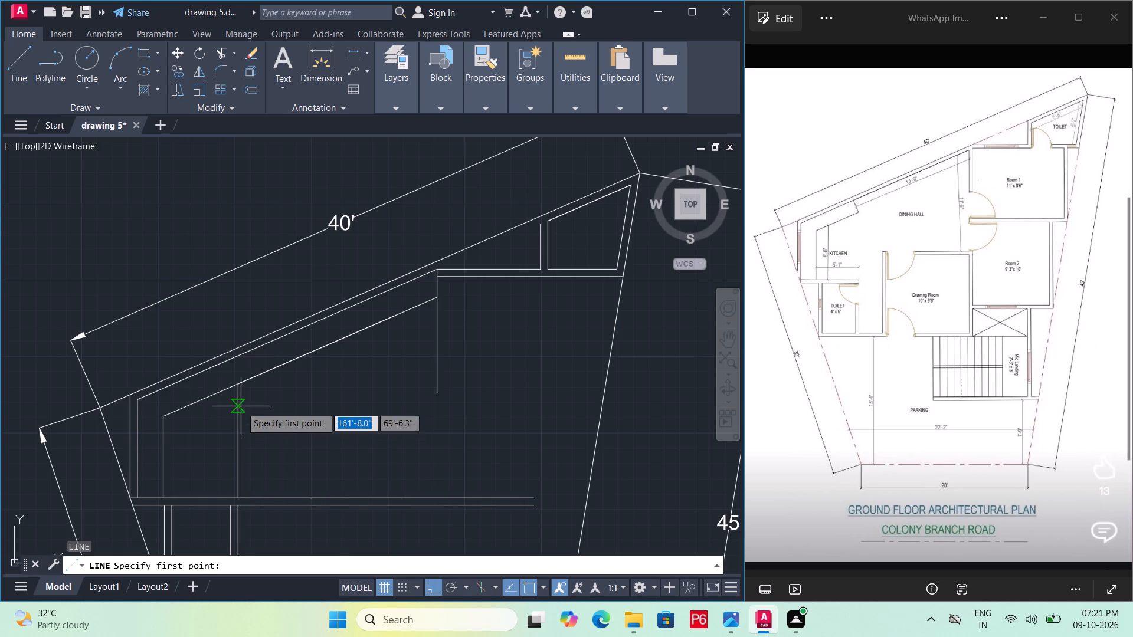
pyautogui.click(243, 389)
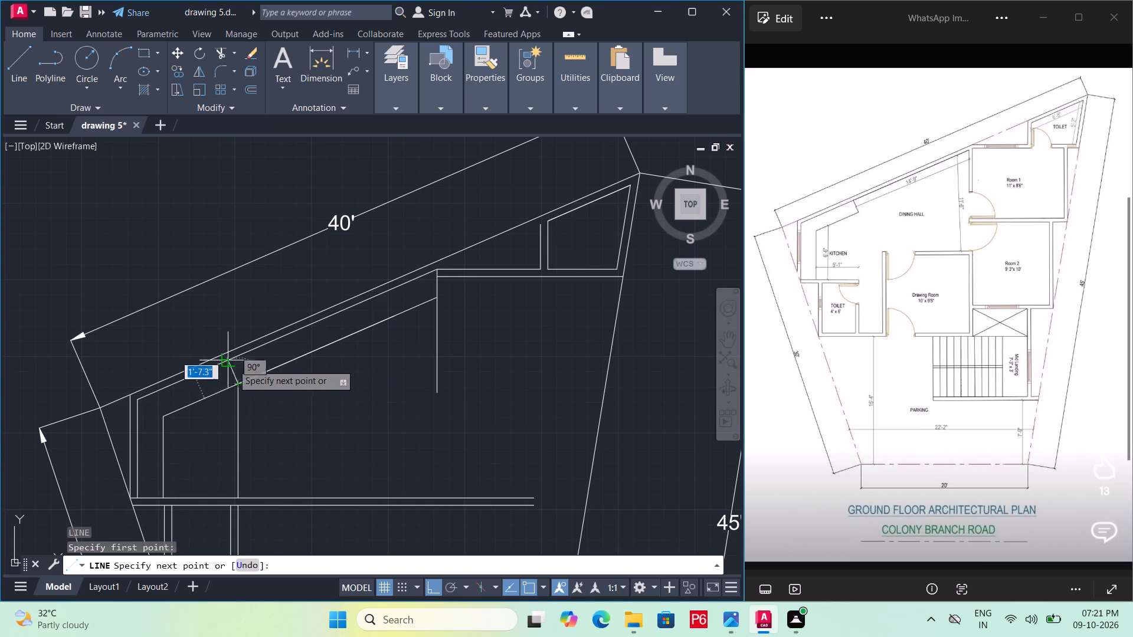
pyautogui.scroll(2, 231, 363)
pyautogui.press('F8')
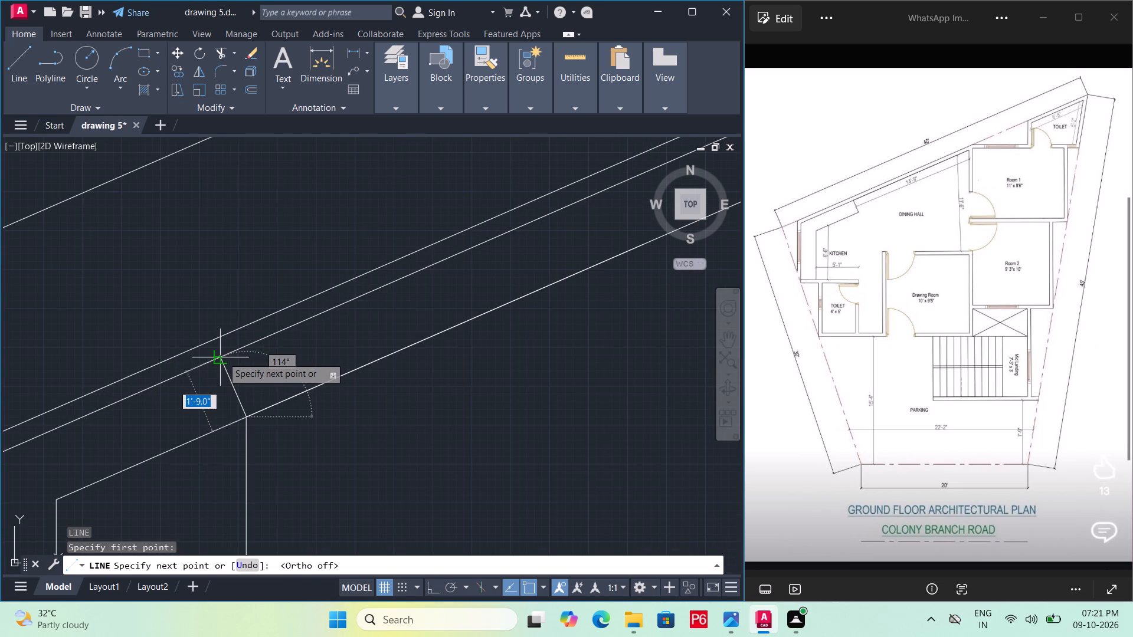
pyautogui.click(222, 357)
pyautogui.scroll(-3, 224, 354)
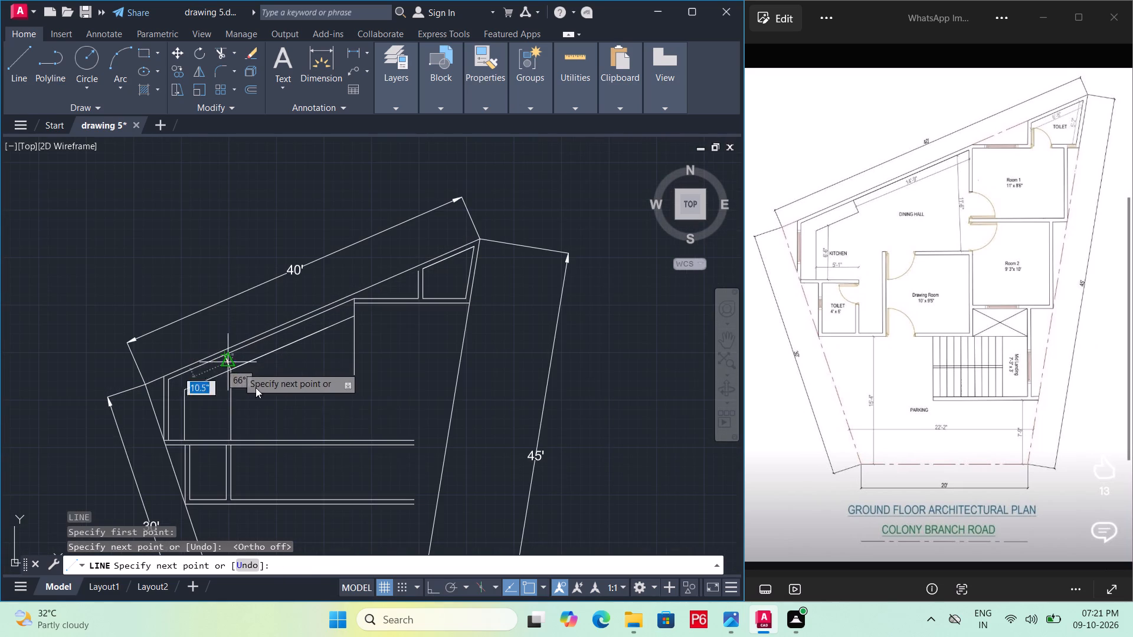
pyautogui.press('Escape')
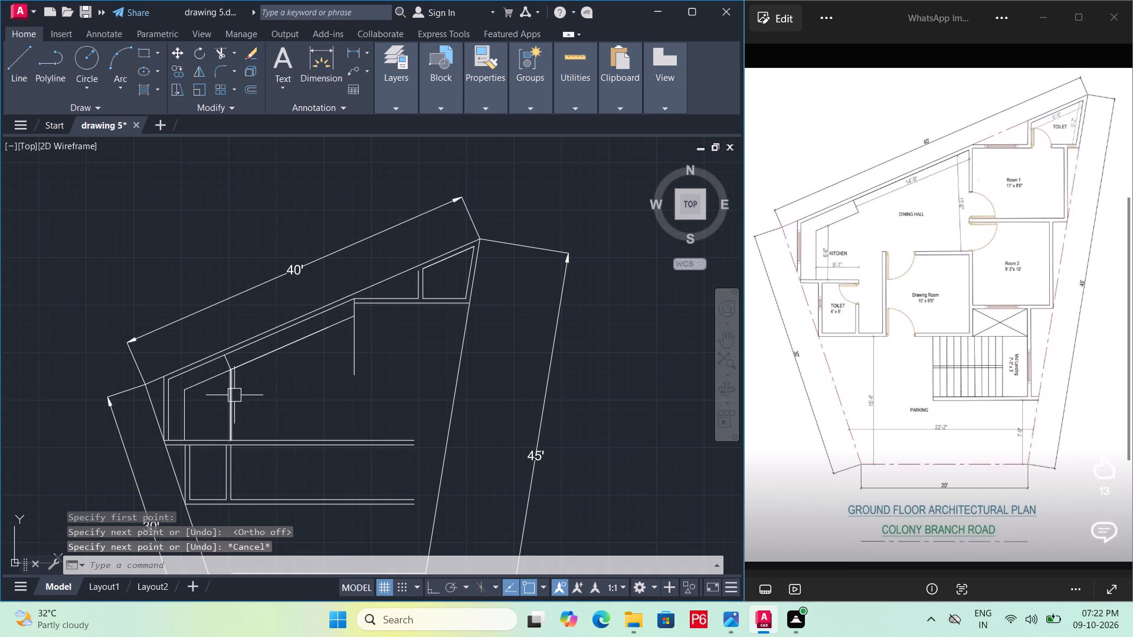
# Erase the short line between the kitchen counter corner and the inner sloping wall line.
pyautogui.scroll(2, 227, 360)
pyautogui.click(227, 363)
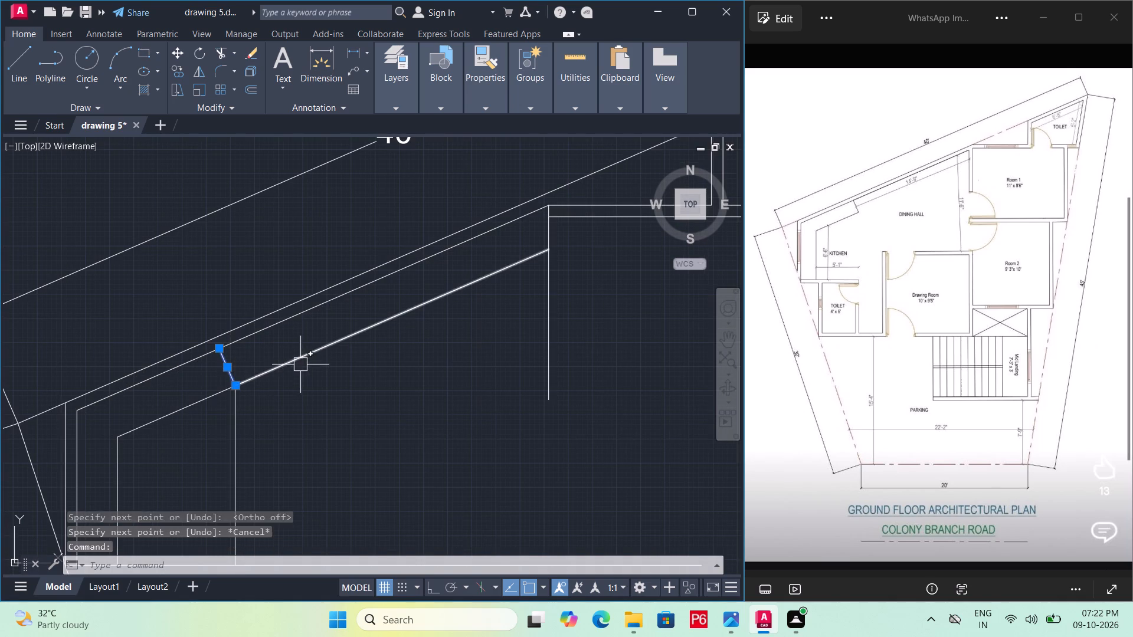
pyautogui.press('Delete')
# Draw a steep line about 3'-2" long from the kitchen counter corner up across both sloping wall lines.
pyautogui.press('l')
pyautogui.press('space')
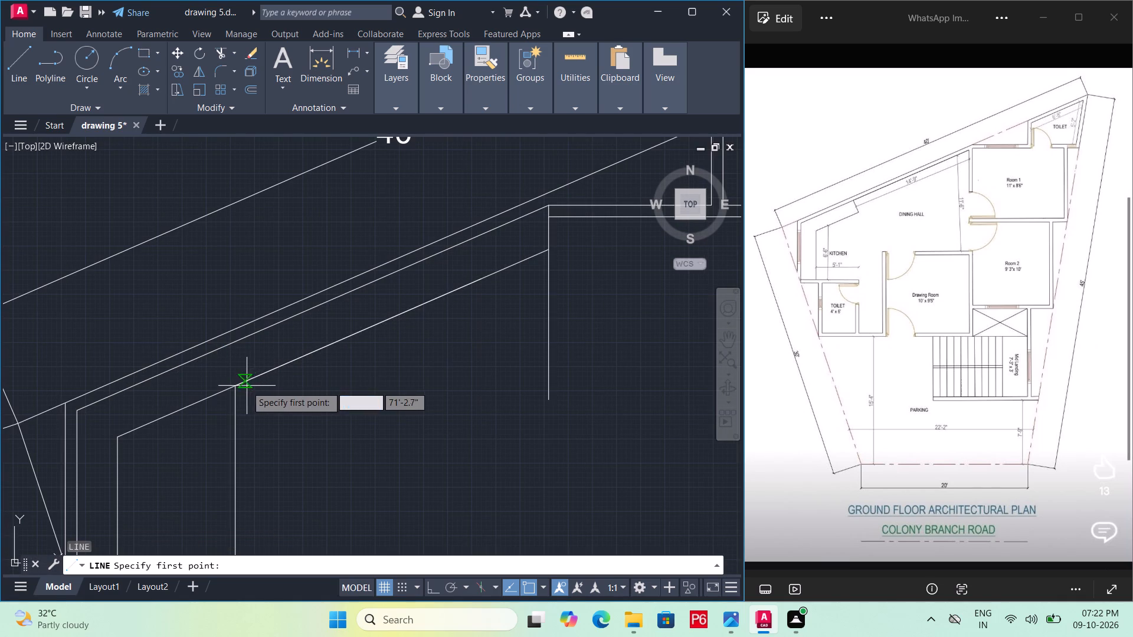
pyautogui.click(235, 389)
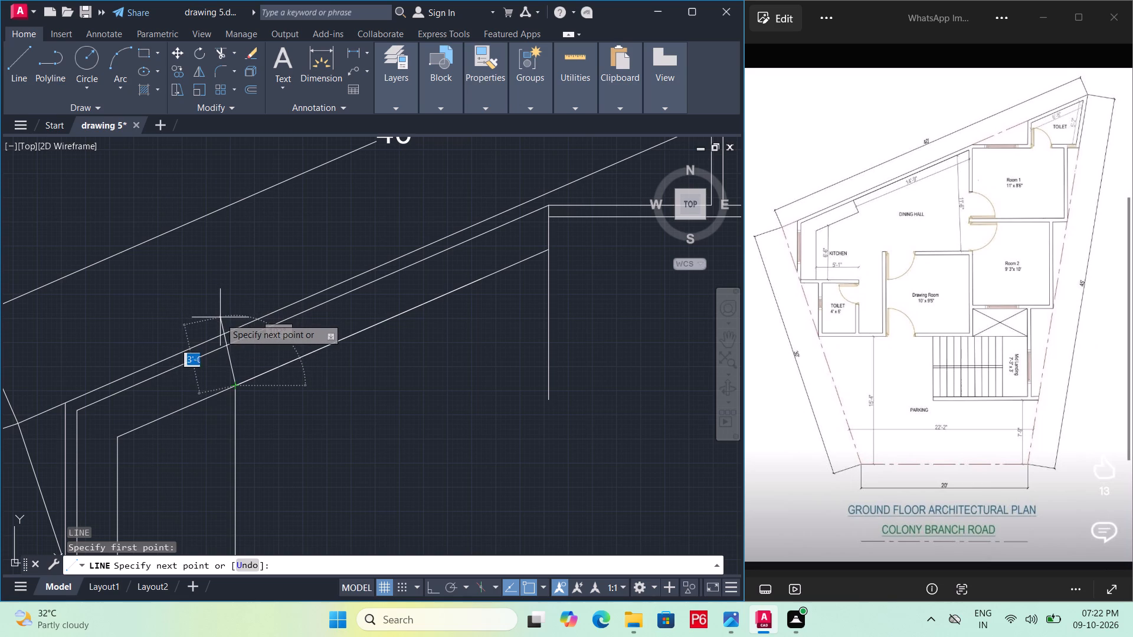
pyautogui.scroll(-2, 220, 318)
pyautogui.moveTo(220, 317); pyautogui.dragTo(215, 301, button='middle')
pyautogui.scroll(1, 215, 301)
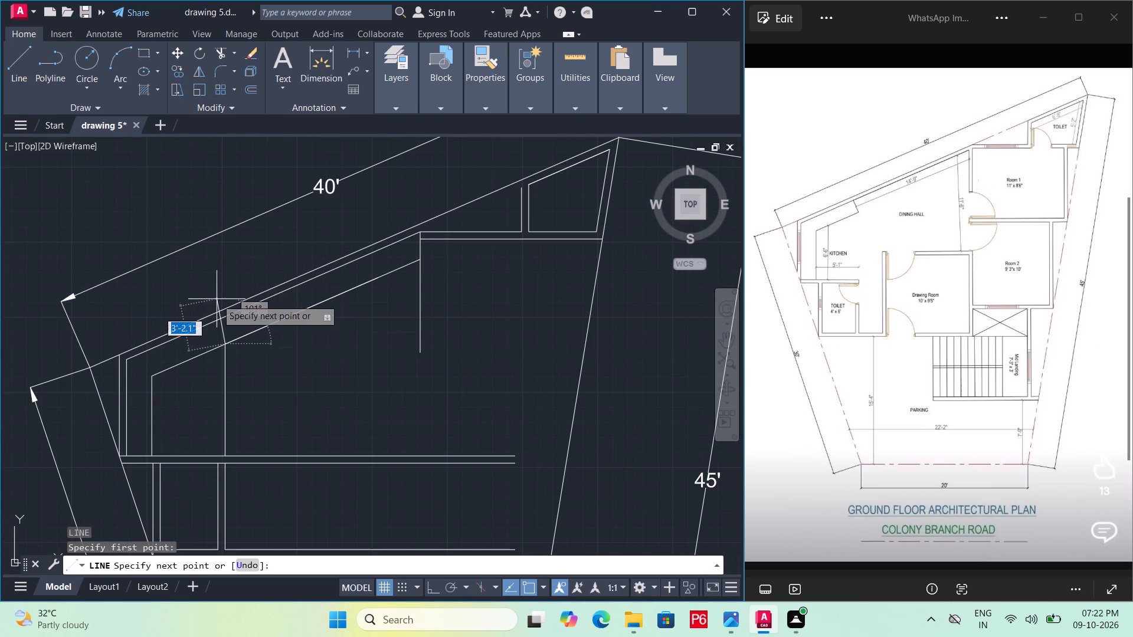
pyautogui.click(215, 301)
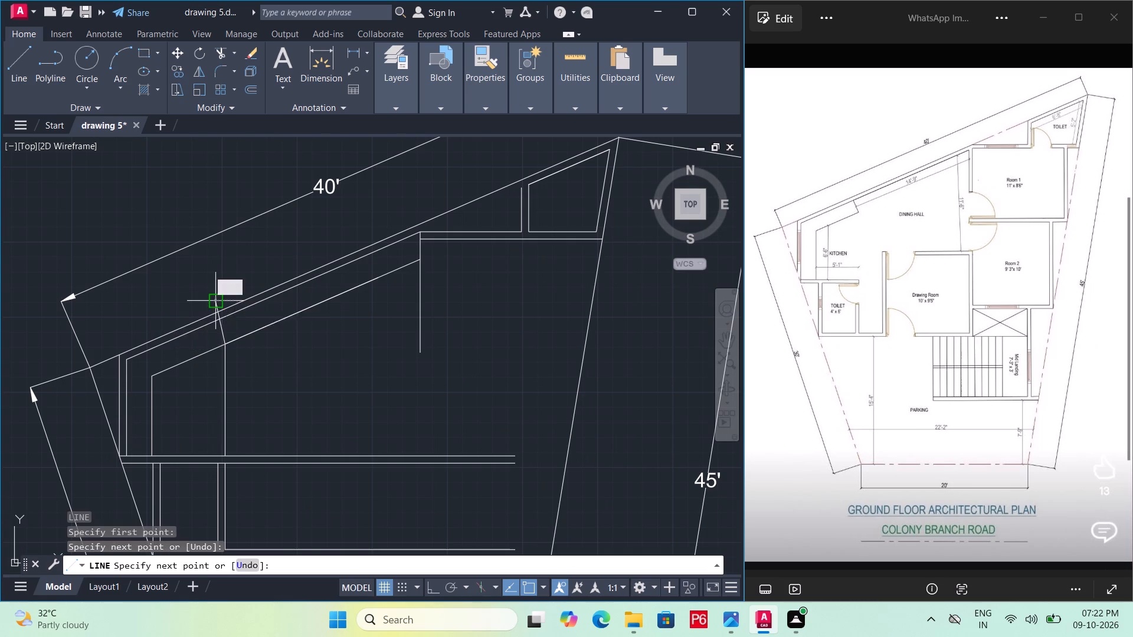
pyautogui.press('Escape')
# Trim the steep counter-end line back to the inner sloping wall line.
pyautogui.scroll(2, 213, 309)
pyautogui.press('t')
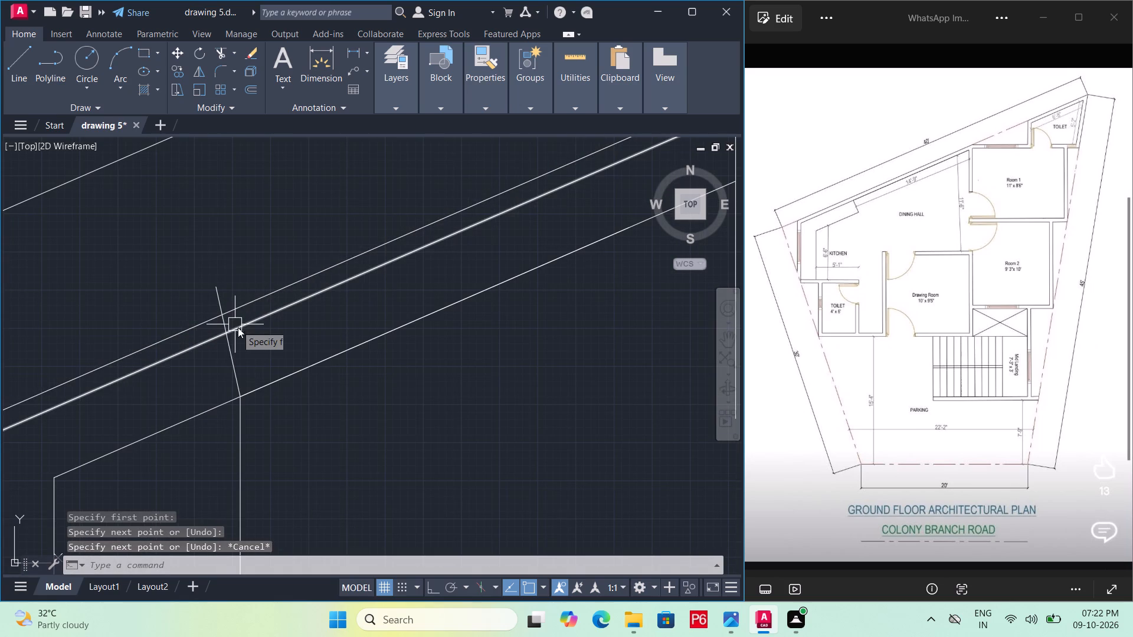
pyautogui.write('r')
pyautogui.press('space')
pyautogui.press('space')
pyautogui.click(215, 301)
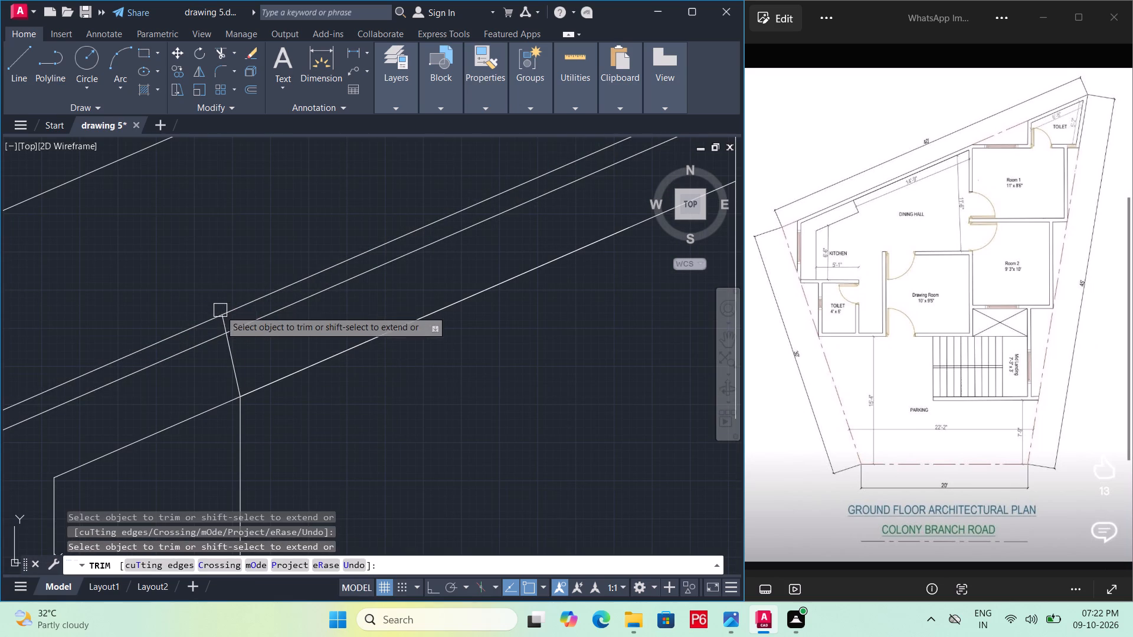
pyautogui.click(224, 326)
# Trim away the sloping kitchen counter line between the counter corner and Room 1's vertical wall line.
pyautogui.scroll(-2, 266, 333)
pyautogui.moveTo(275, 335); pyautogui.dragTo(274, 323, button='middle')
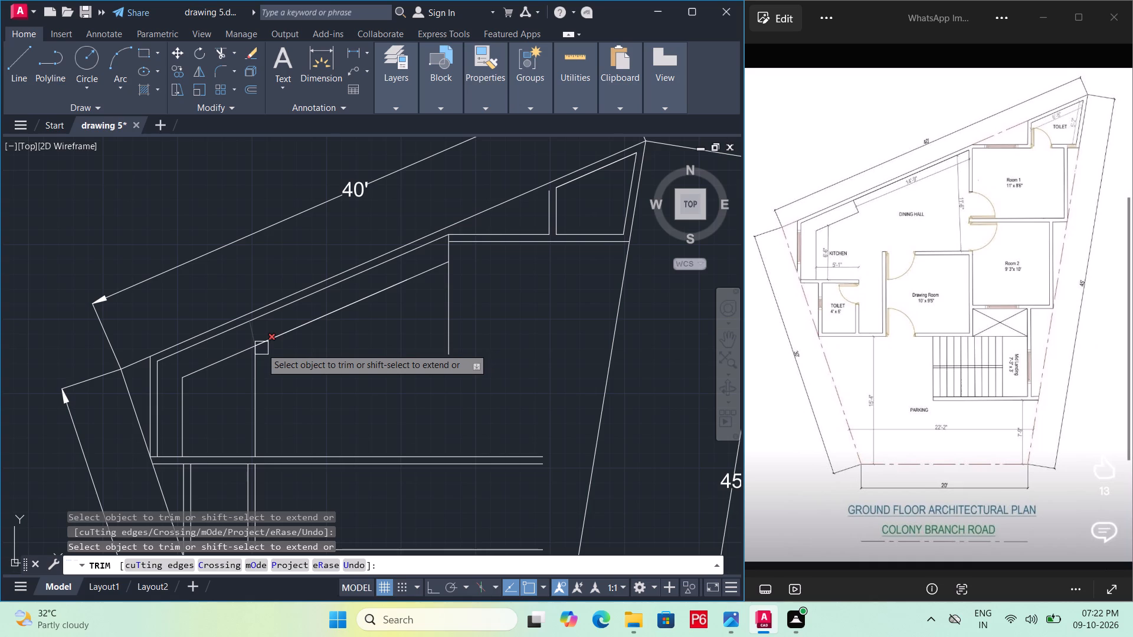
pyautogui.click(307, 323)
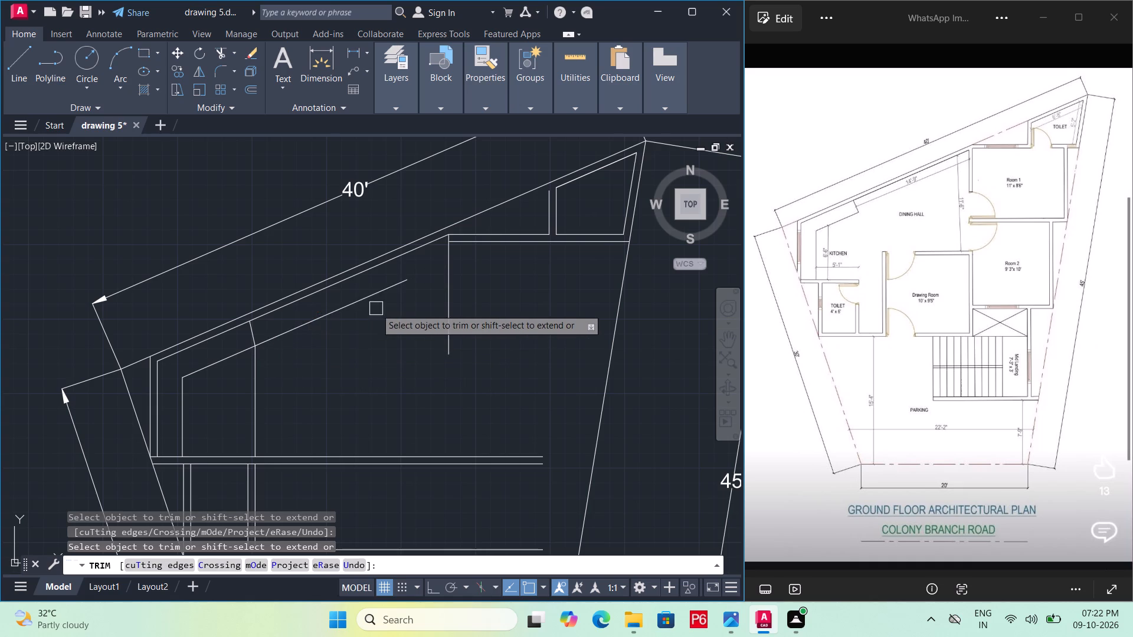
pyautogui.doubleClick(384, 293)
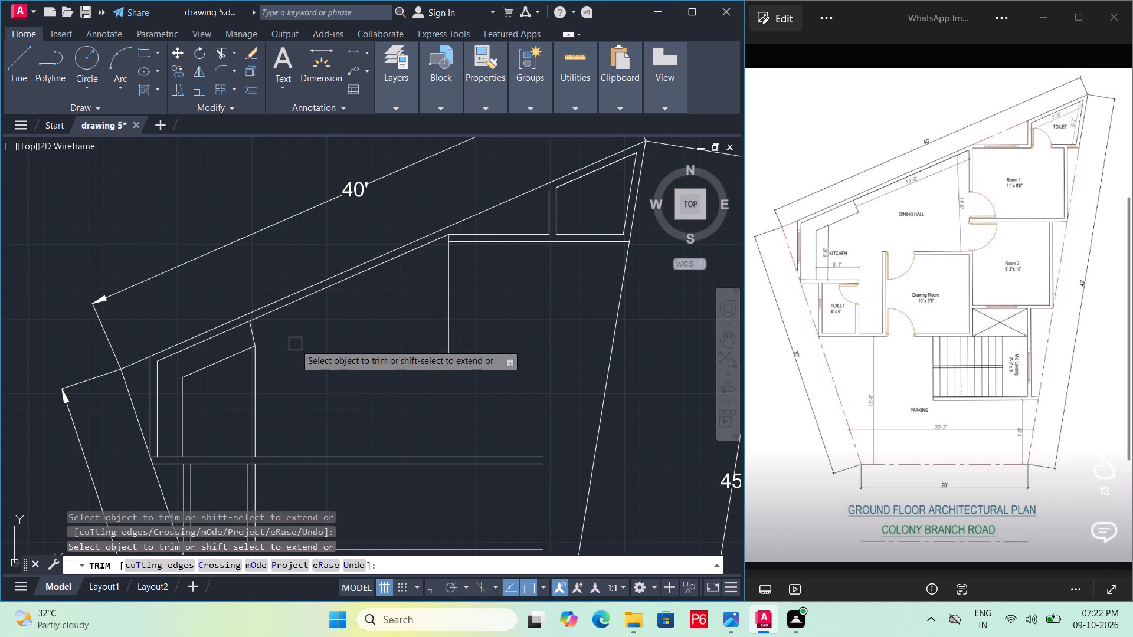
pyautogui.moveTo(295, 344); pyautogui.dragTo(290, 365, button='middle')
pyautogui.press('Escape')
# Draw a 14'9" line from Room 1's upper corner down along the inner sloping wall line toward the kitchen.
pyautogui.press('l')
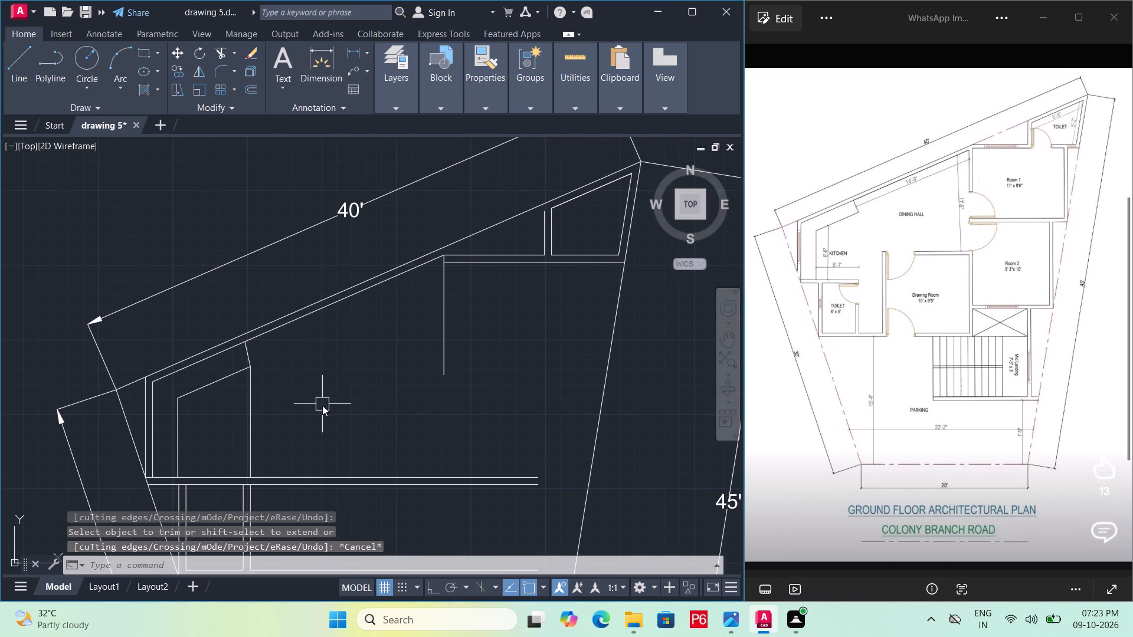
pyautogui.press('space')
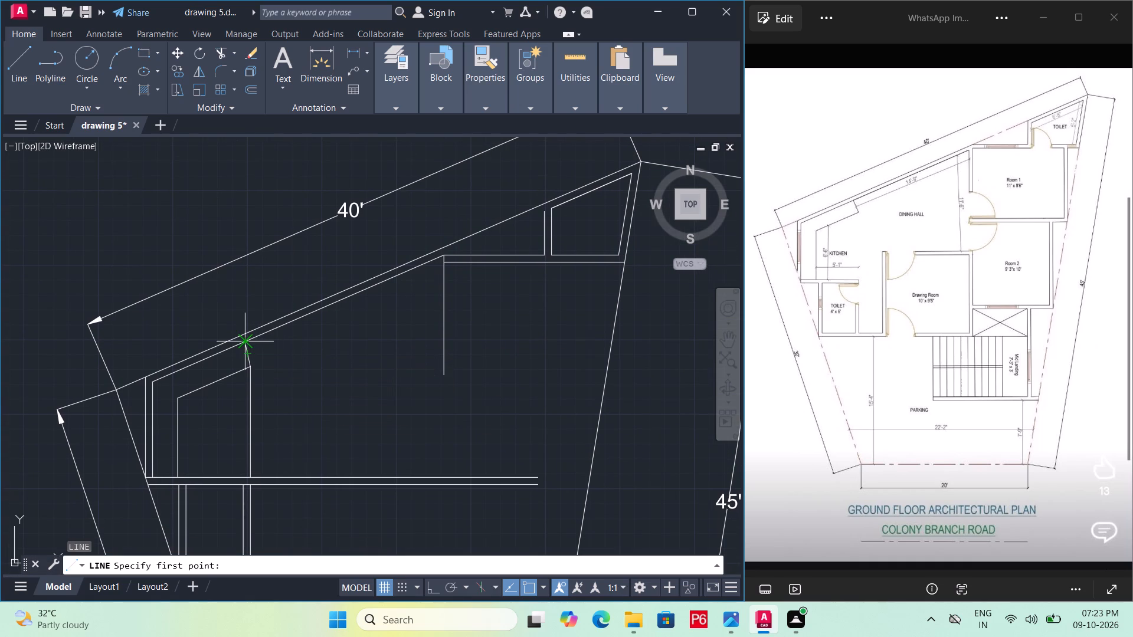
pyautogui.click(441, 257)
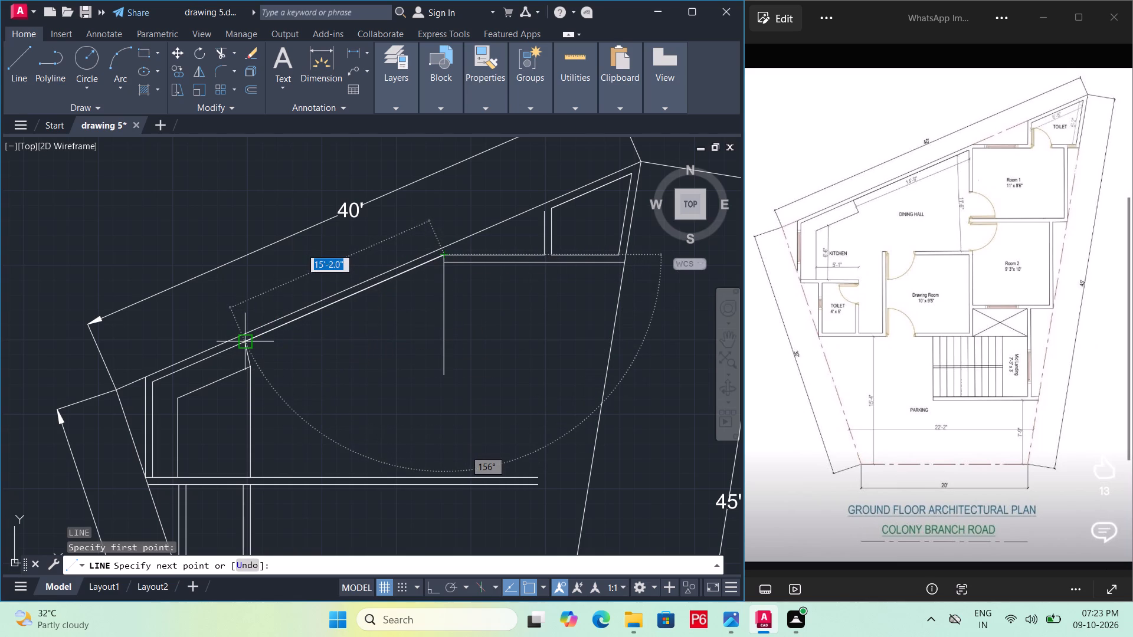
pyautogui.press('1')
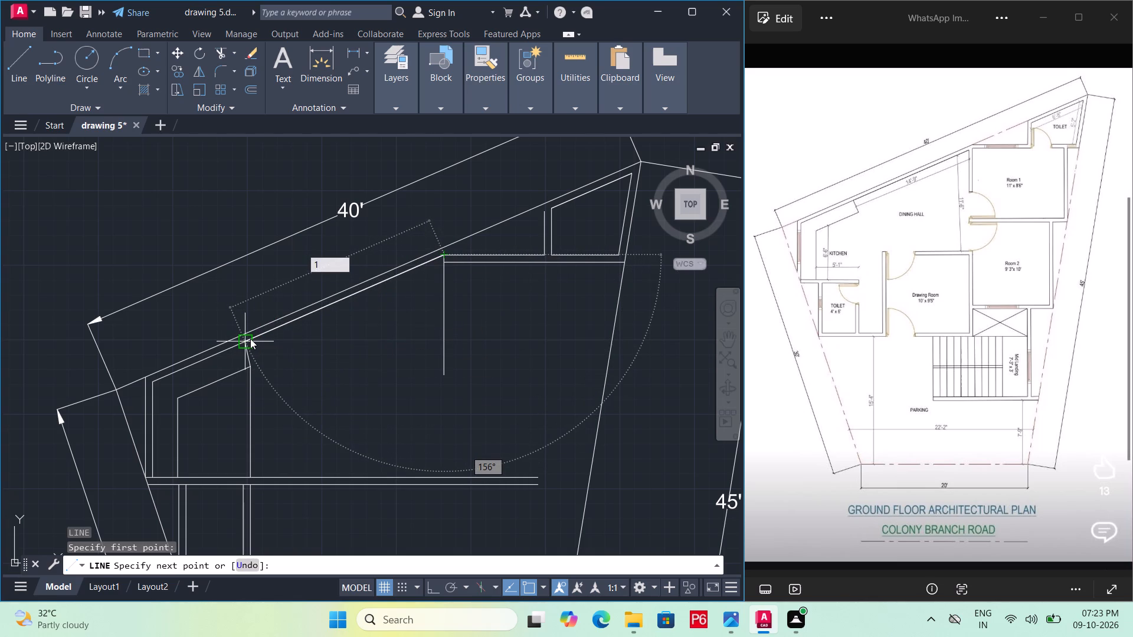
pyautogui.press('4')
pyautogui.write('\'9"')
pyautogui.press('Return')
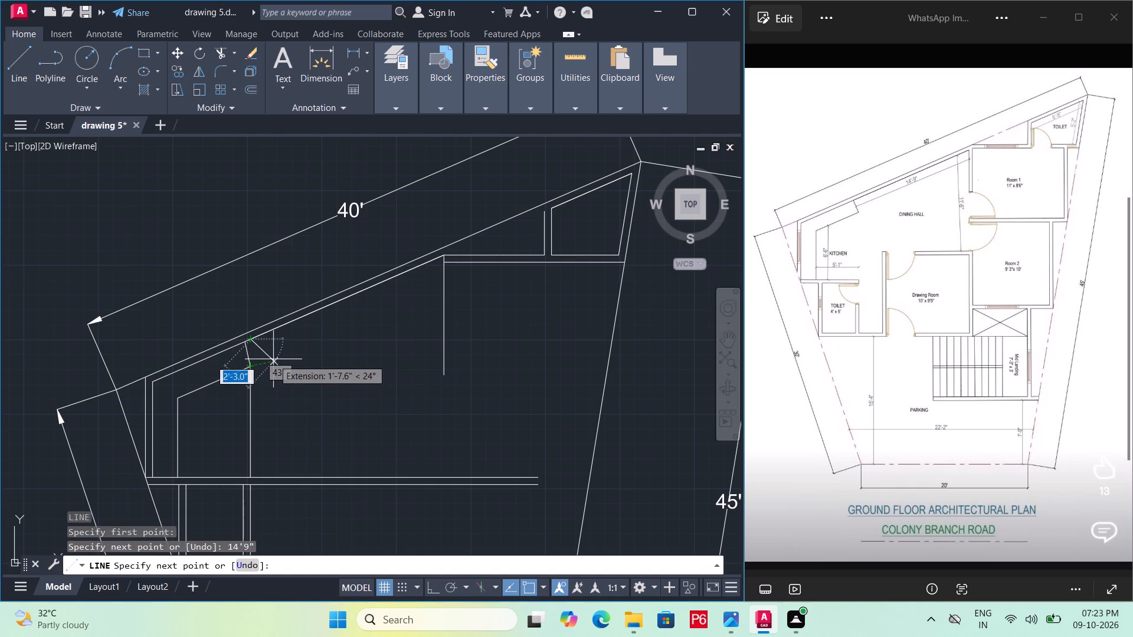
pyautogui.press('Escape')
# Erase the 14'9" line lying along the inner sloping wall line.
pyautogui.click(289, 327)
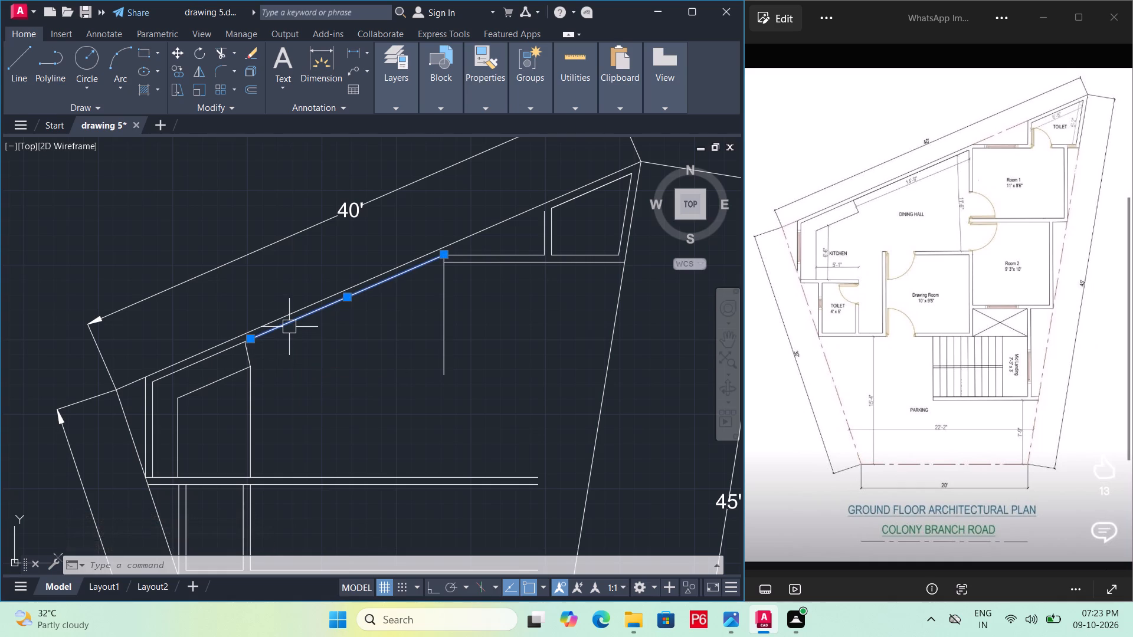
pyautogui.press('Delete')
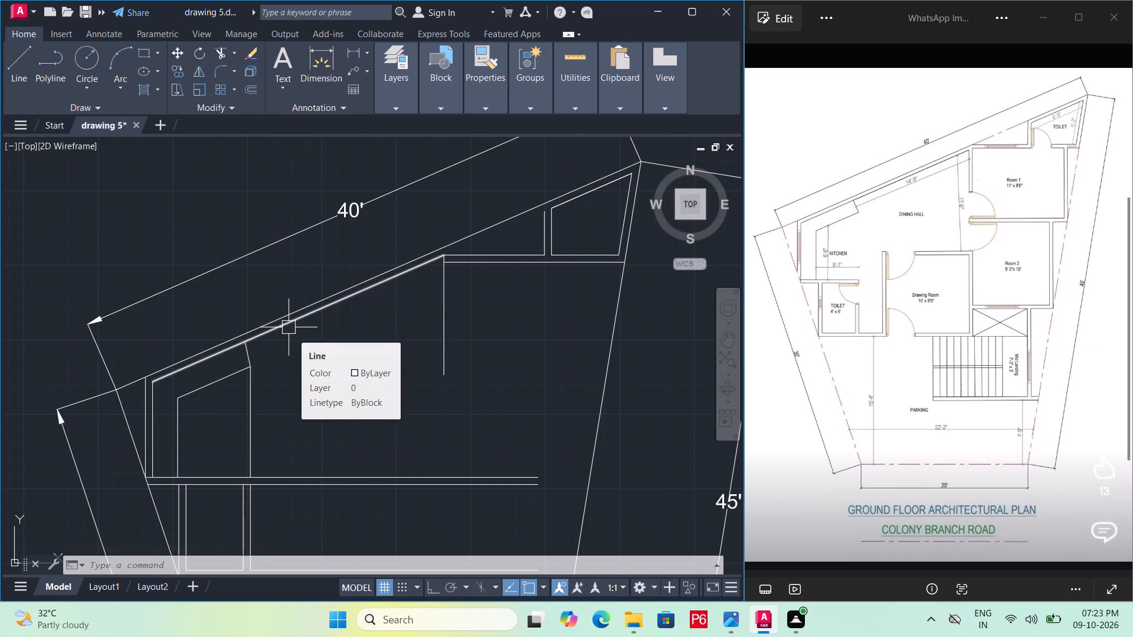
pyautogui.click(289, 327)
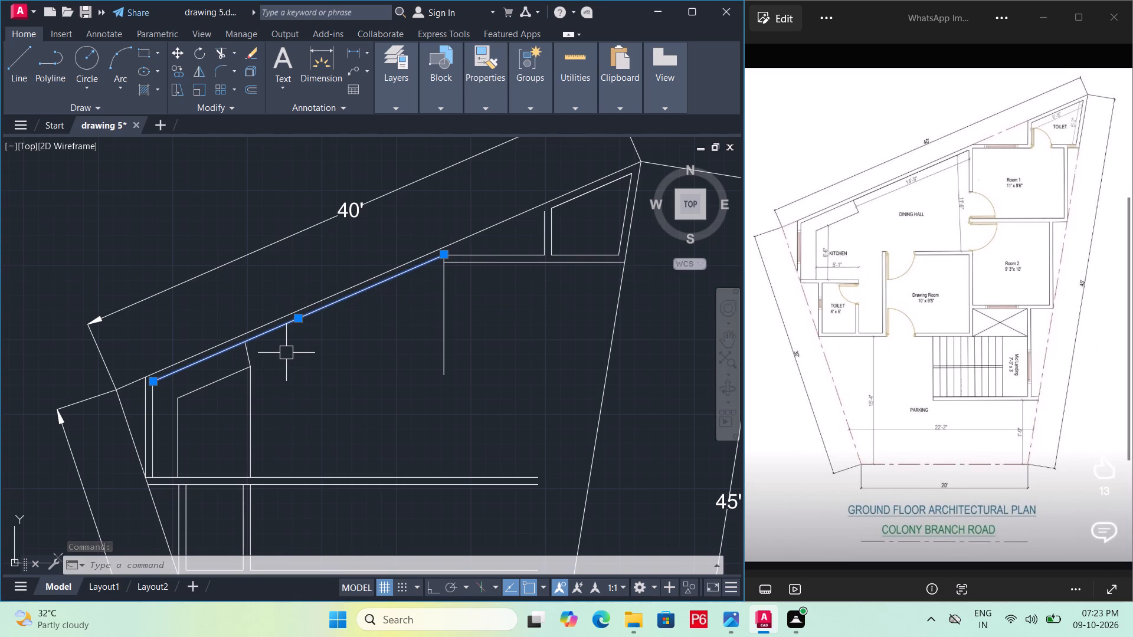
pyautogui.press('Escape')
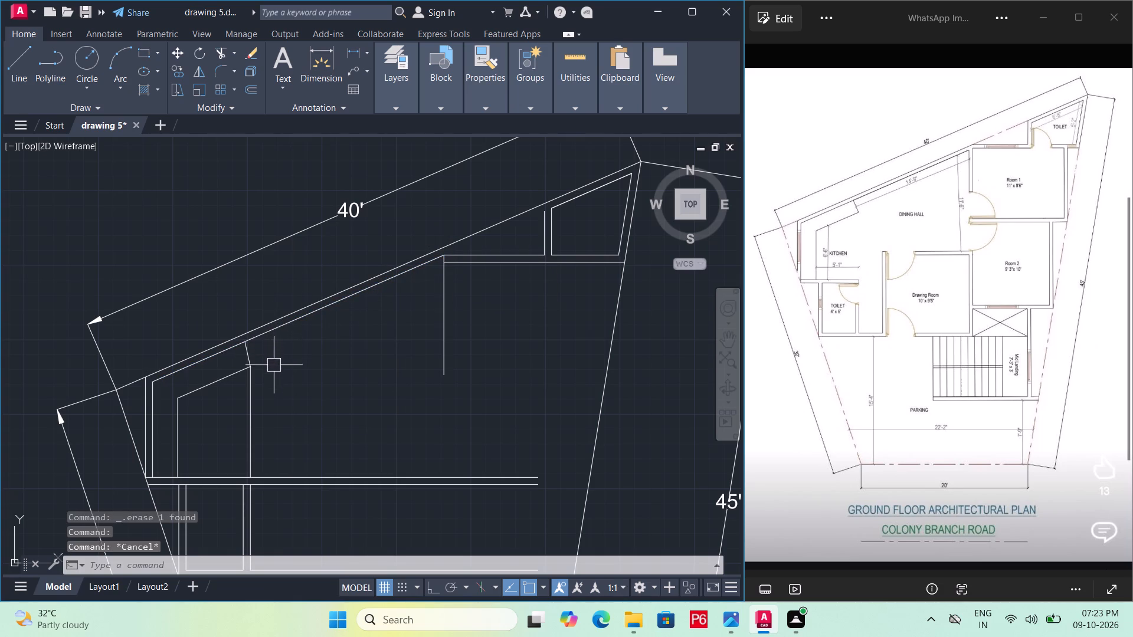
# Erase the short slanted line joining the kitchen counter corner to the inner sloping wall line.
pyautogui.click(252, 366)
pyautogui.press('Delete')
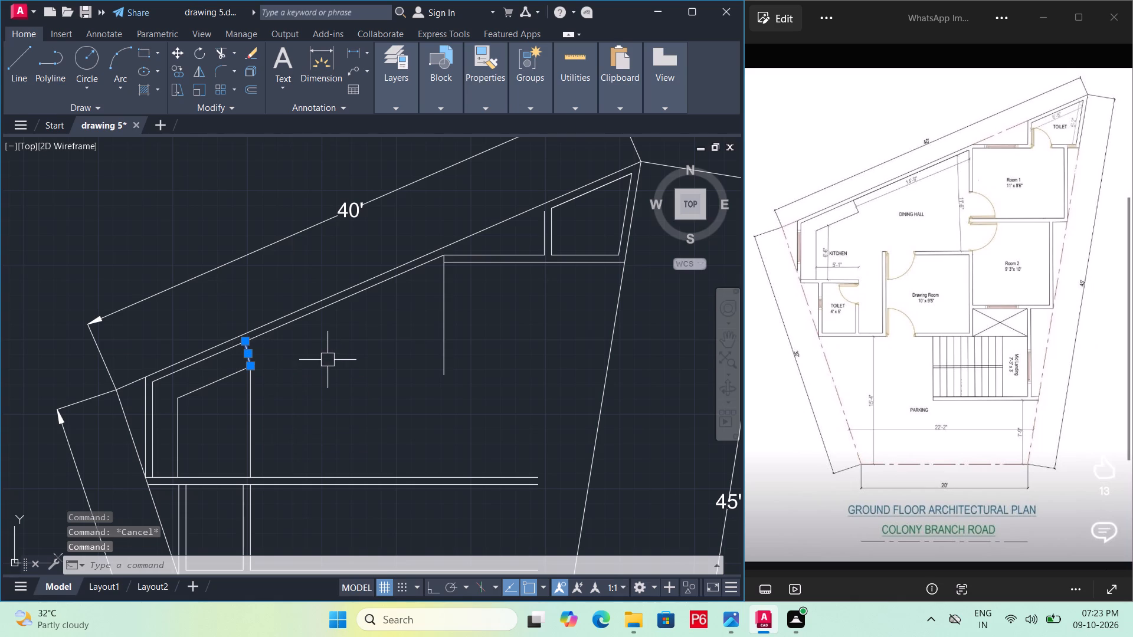
# Erase the short slanted line joining the kitchen counter corner to the inner sloping wall line.
pyautogui.press('Delete')
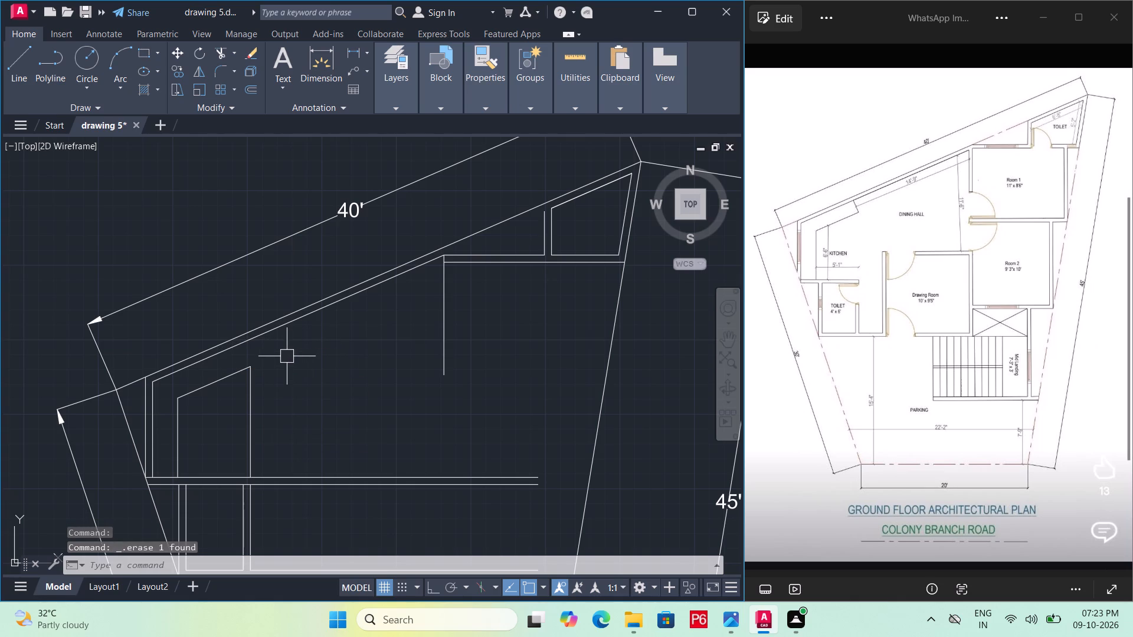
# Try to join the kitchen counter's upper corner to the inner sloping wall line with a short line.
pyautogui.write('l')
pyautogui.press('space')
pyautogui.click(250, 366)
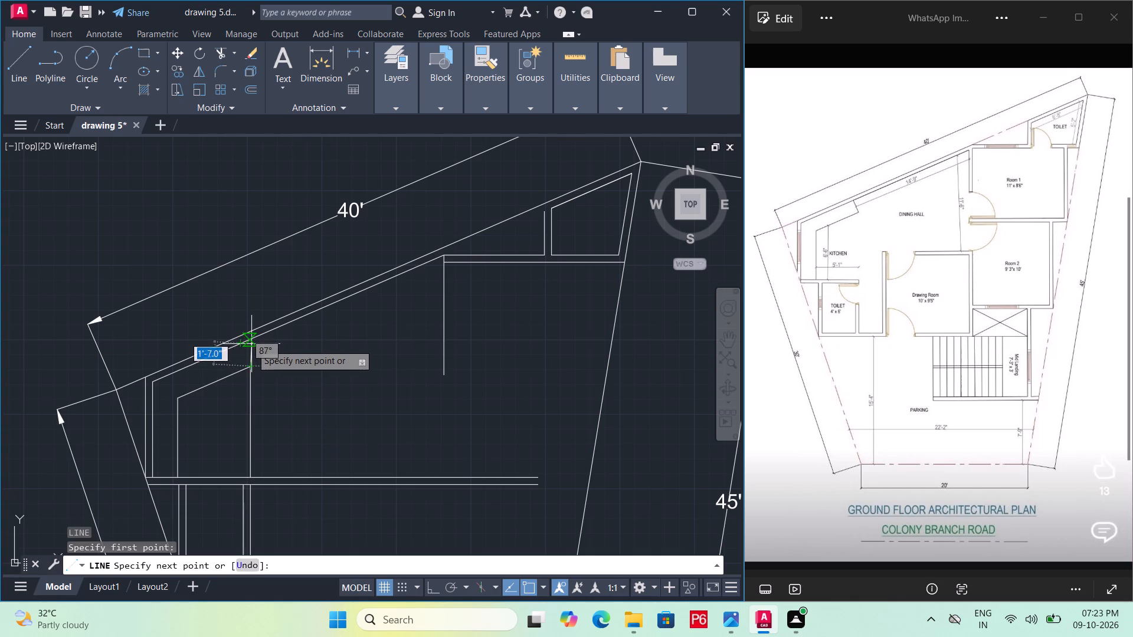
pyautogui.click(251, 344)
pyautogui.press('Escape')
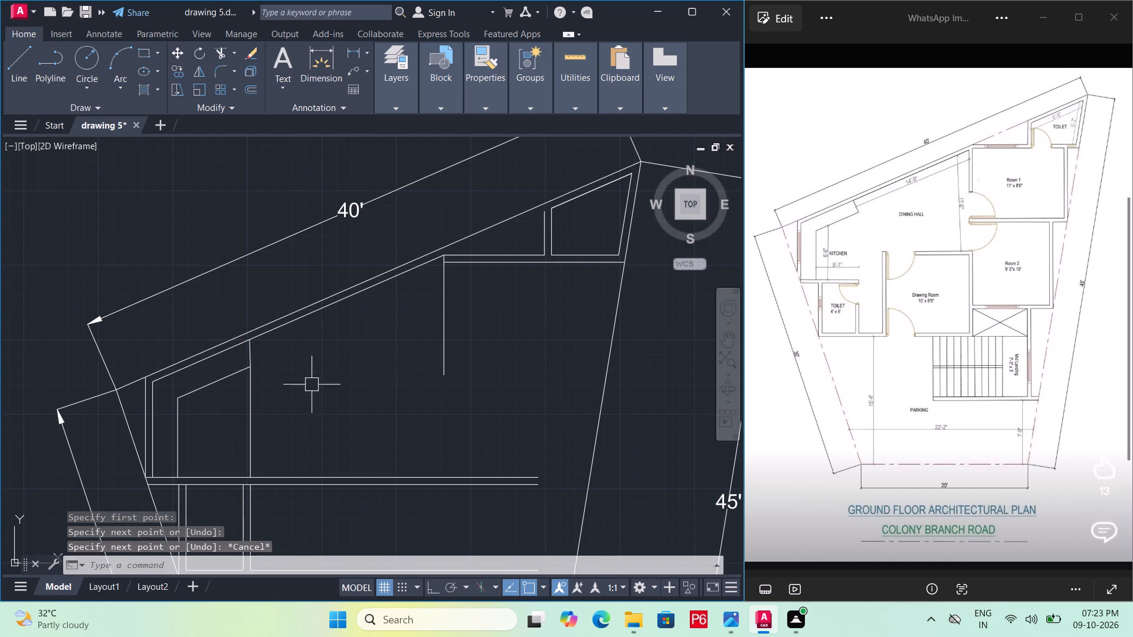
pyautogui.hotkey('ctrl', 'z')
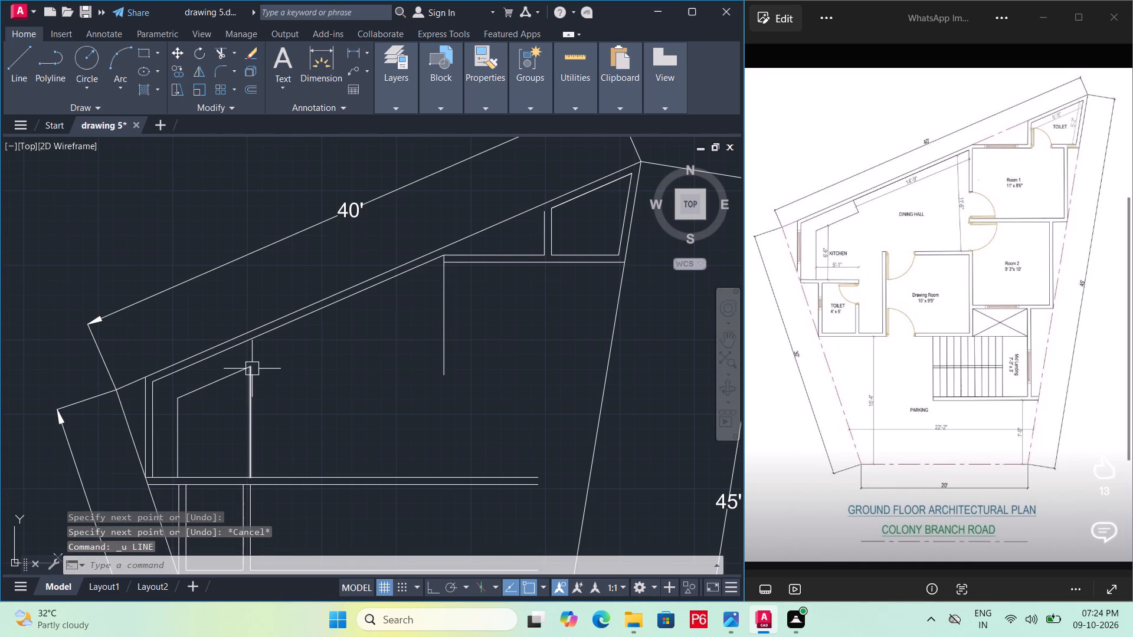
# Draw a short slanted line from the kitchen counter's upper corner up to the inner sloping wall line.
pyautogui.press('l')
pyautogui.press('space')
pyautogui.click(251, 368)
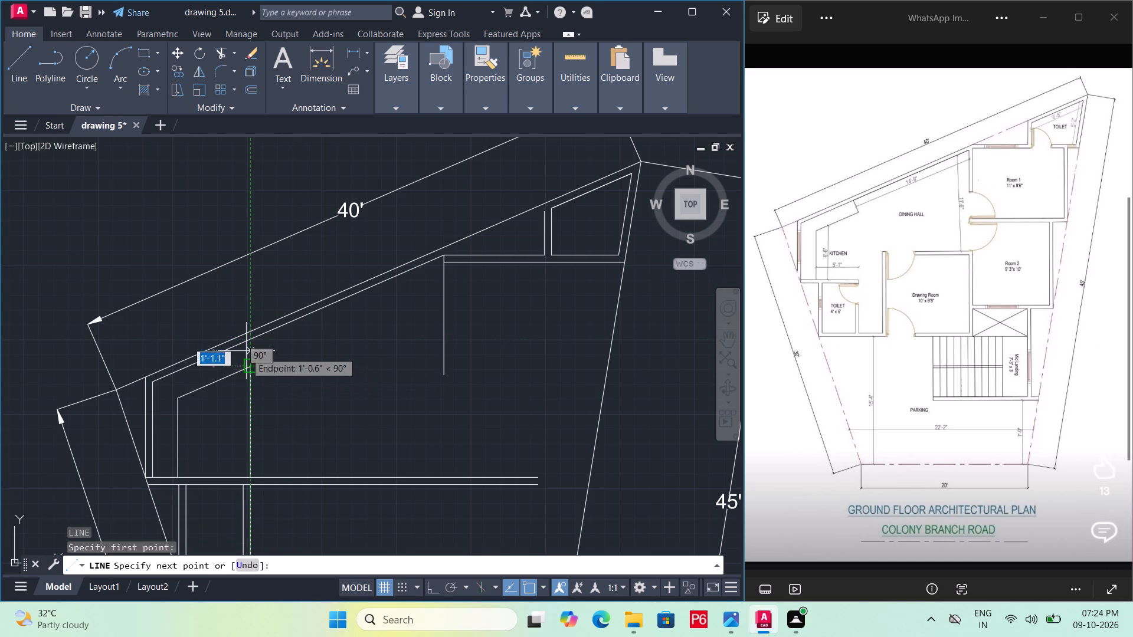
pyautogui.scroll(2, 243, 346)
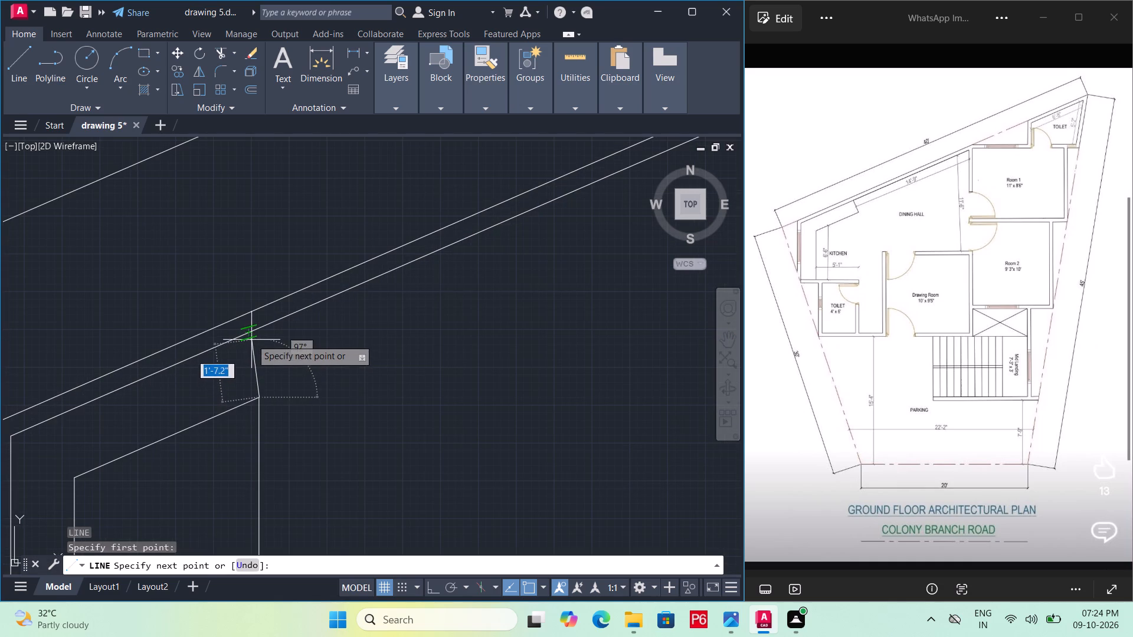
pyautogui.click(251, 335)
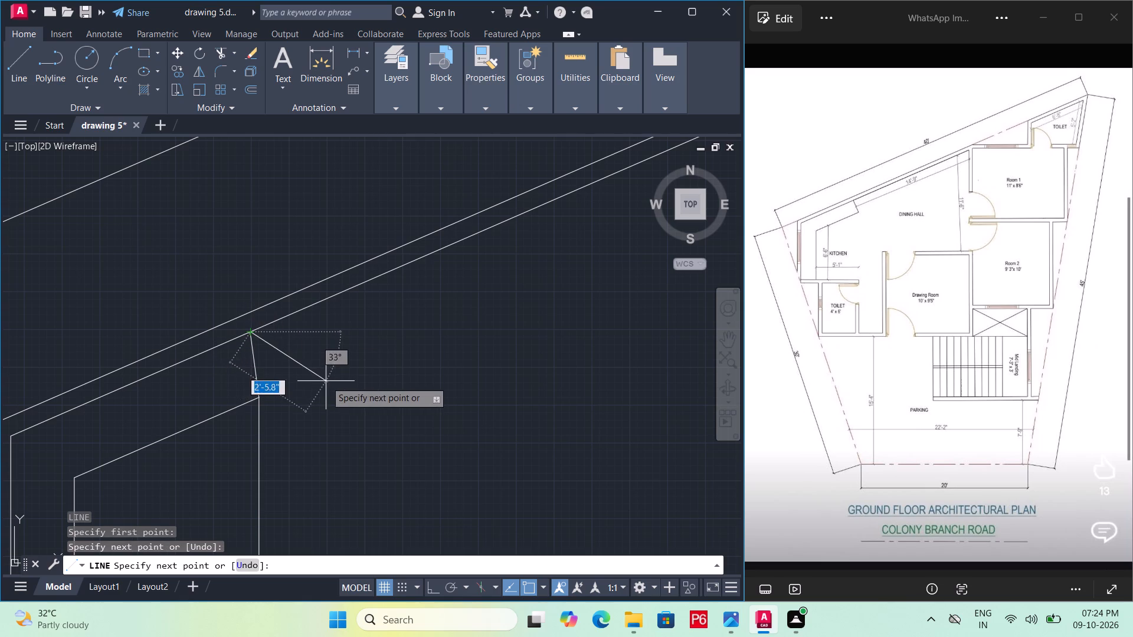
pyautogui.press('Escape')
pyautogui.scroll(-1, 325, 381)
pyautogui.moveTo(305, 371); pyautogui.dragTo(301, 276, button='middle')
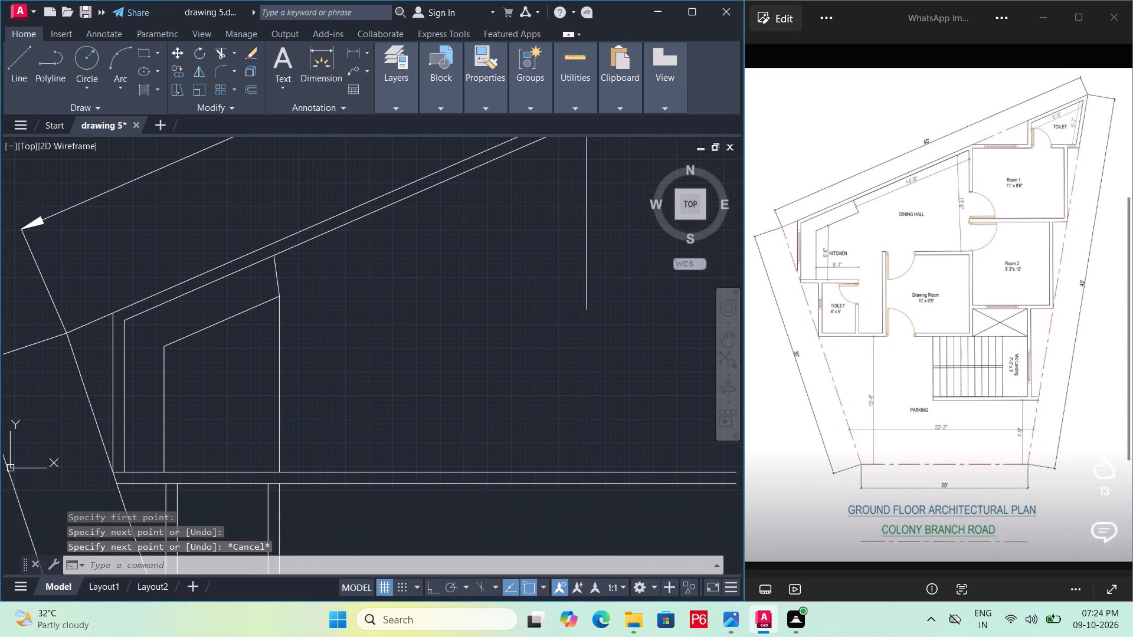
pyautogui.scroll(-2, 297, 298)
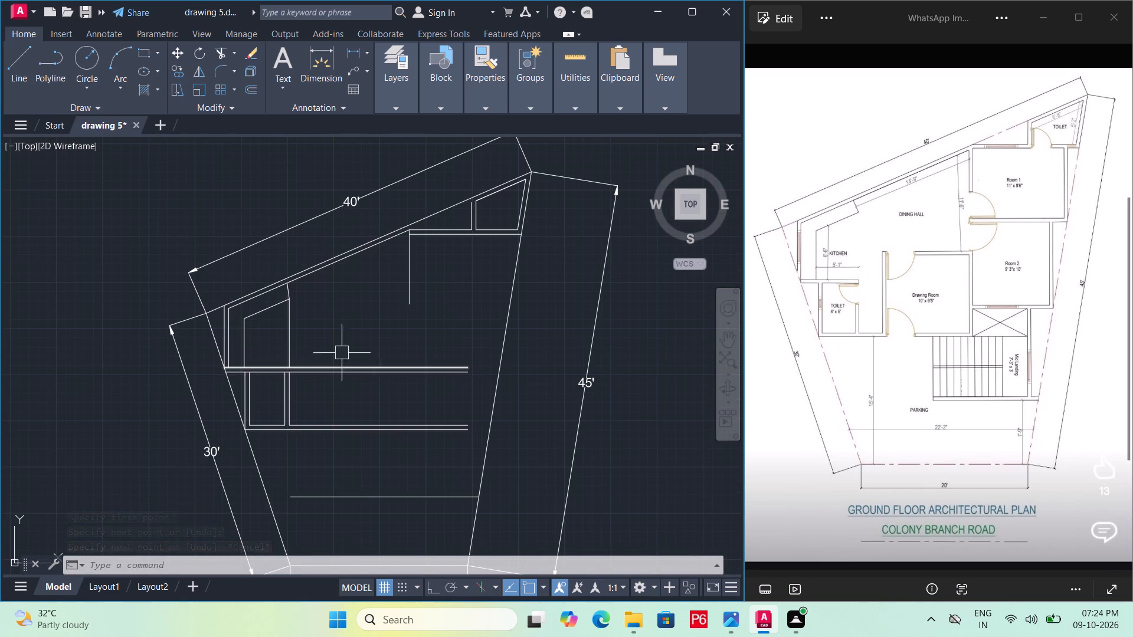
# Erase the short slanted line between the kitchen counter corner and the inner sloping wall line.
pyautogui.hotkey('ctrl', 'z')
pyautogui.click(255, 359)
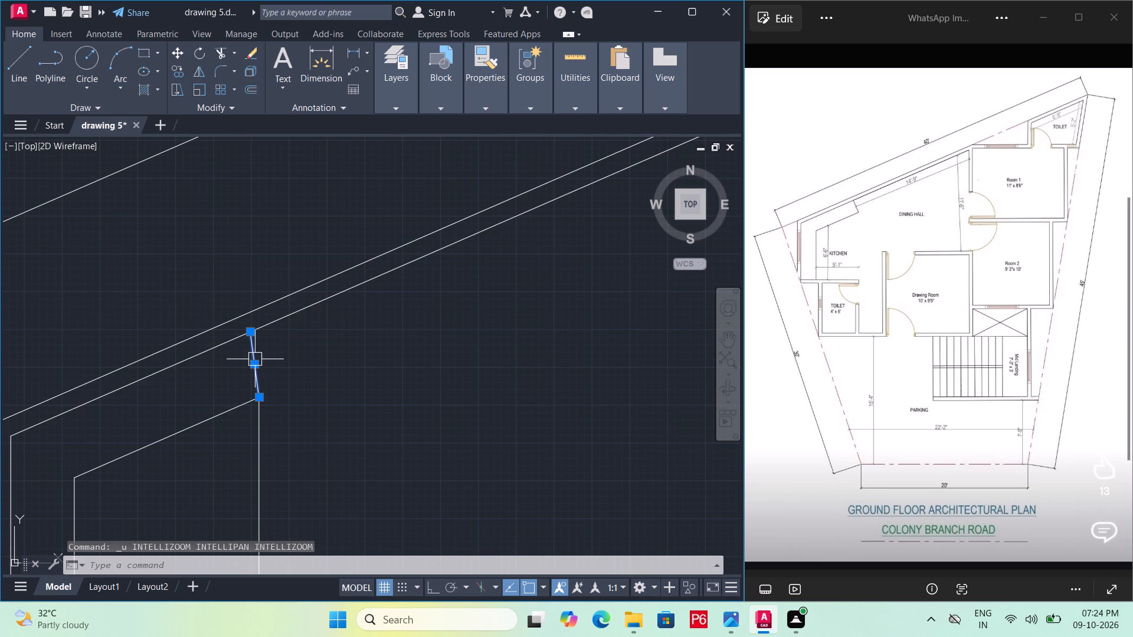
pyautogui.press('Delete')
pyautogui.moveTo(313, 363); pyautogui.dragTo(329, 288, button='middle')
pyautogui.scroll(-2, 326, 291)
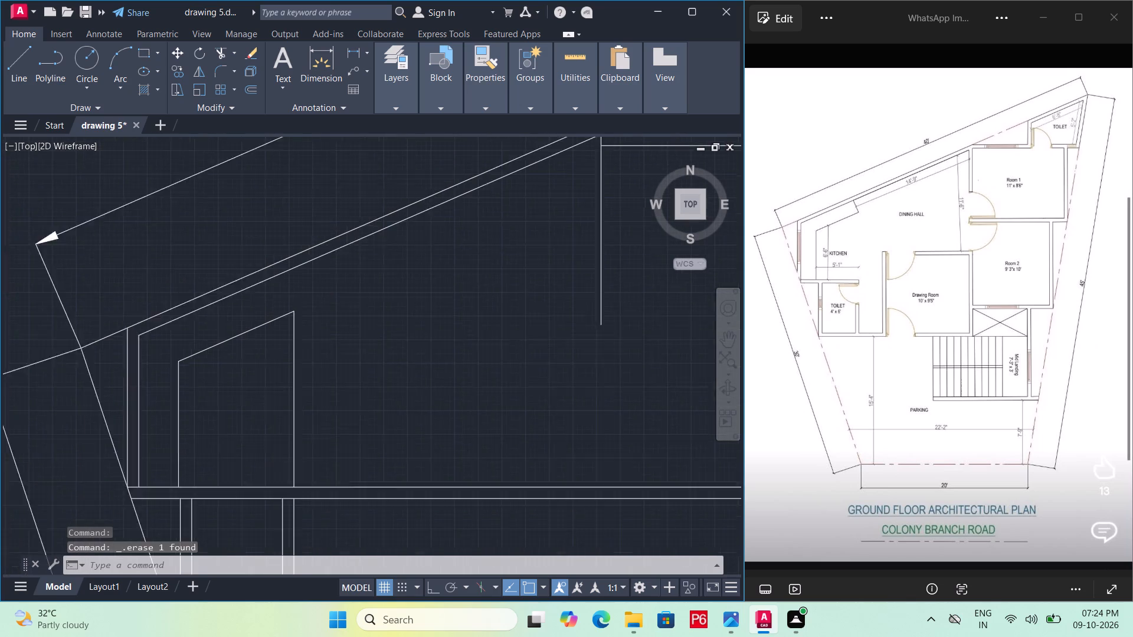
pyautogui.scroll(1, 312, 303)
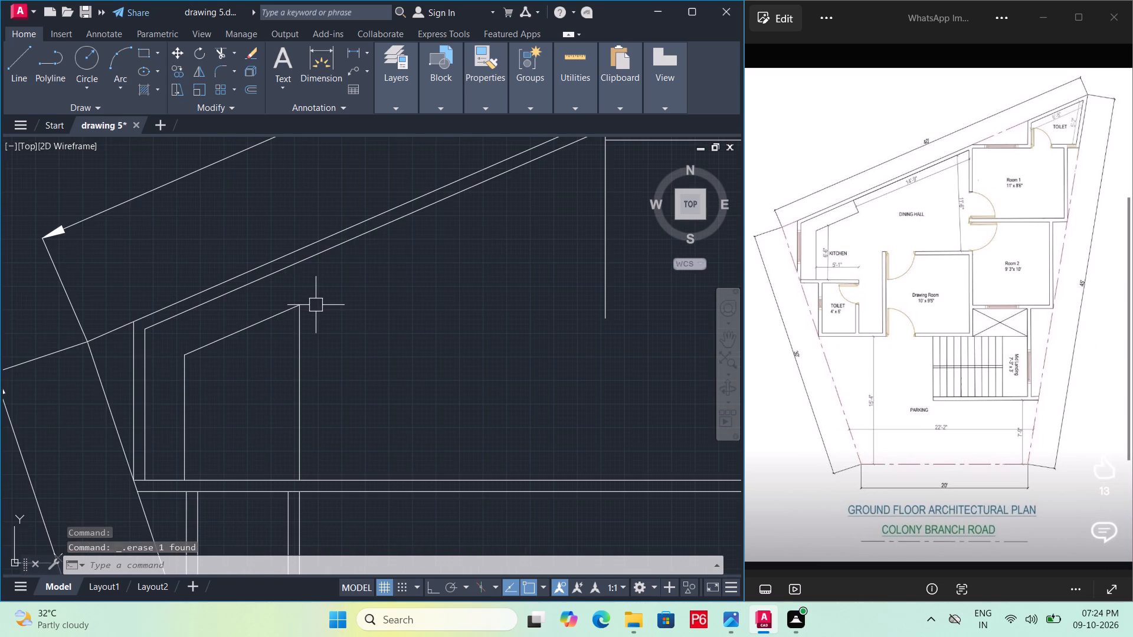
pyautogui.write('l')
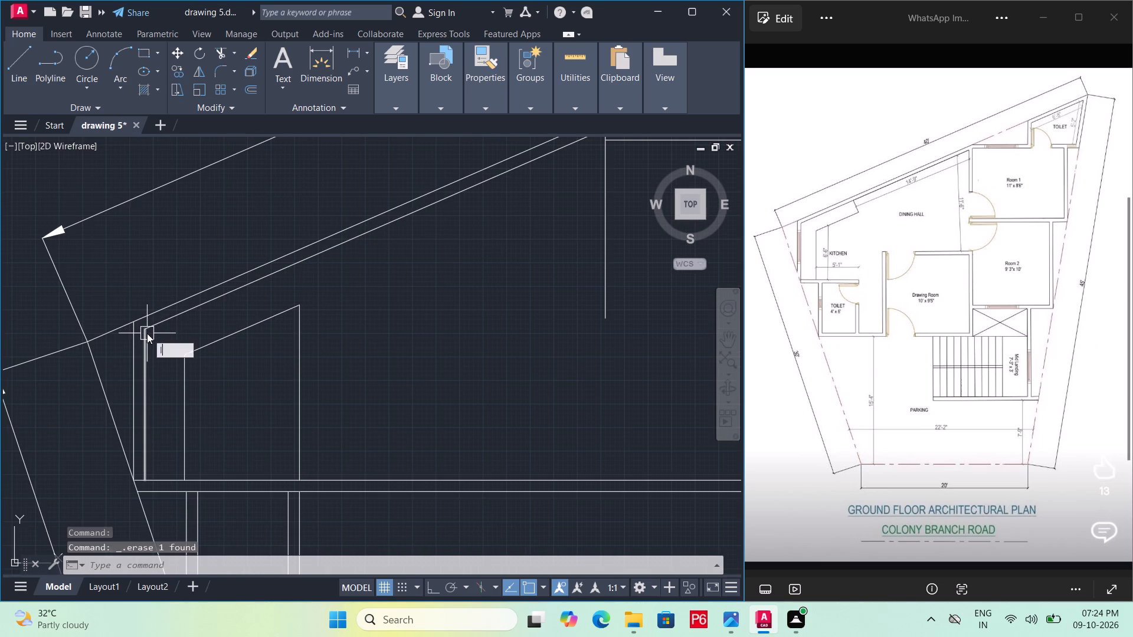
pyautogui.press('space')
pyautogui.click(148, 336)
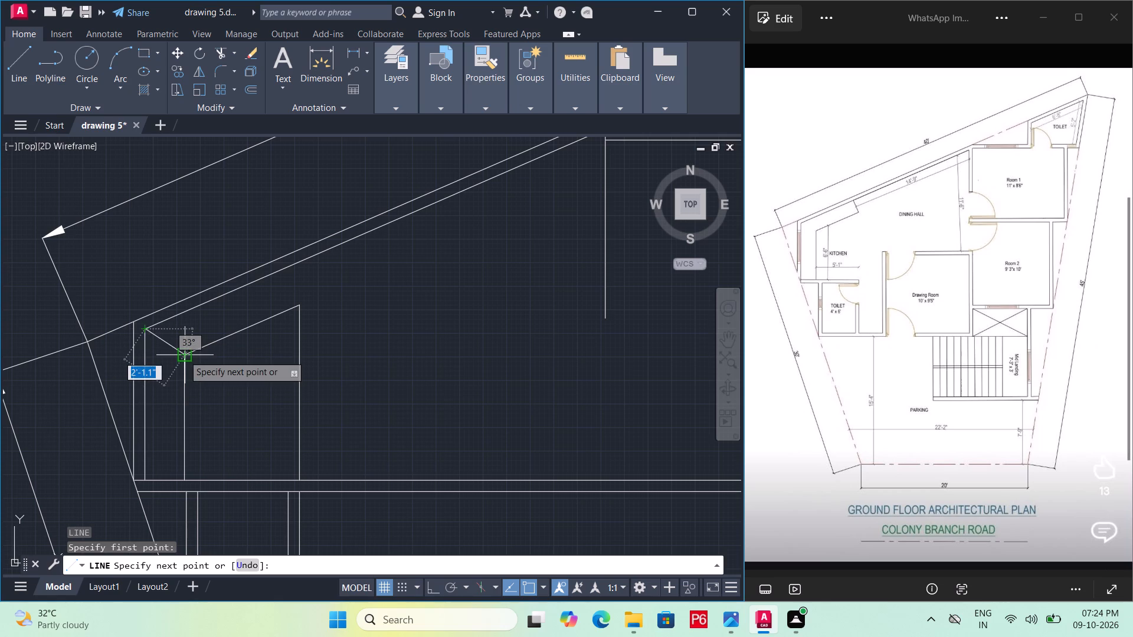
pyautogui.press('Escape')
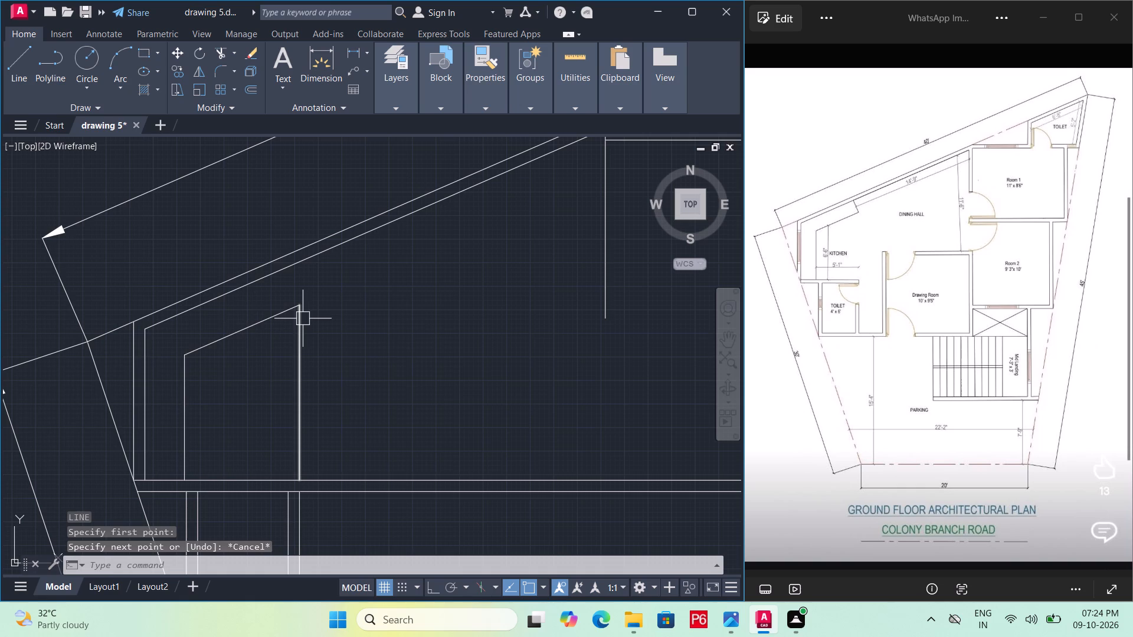
# Draw a slanted line about 1'-9" long from the kitchen counter's upper corner to the inner sloping wall line.
pyautogui.press('l')
pyautogui.press('space')
pyautogui.click(300, 309)
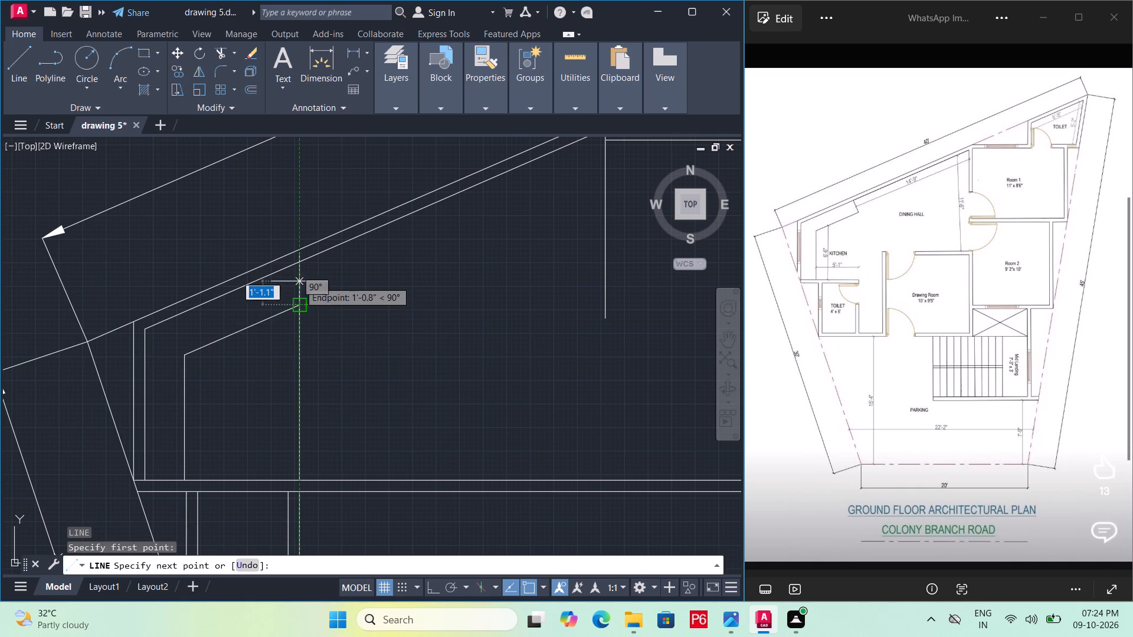
pyautogui.scroll(1, 291, 271)
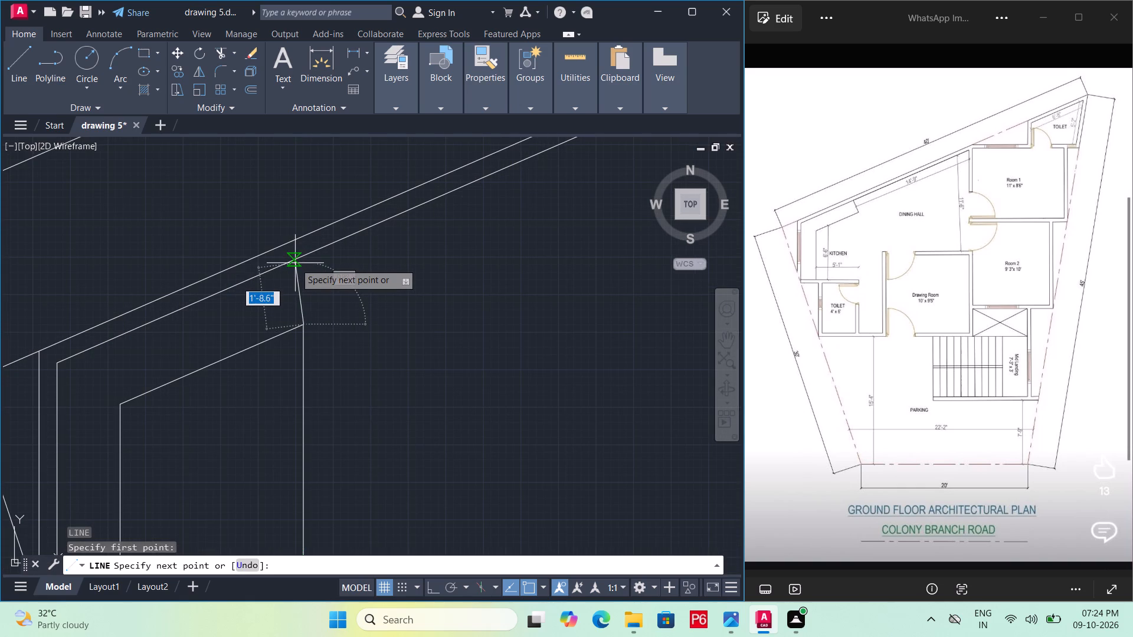
pyautogui.click(295, 263)
pyautogui.press('Escape')
pyautogui.moveTo(335, 302); pyautogui.dragTo(303, 247, button='middle')
pyautogui.scroll(-3, 303, 247)
# Save the drawing.
pyautogui.hotkey('ctrl', 's')
pyautogui.hotkey('ctrl', 's')
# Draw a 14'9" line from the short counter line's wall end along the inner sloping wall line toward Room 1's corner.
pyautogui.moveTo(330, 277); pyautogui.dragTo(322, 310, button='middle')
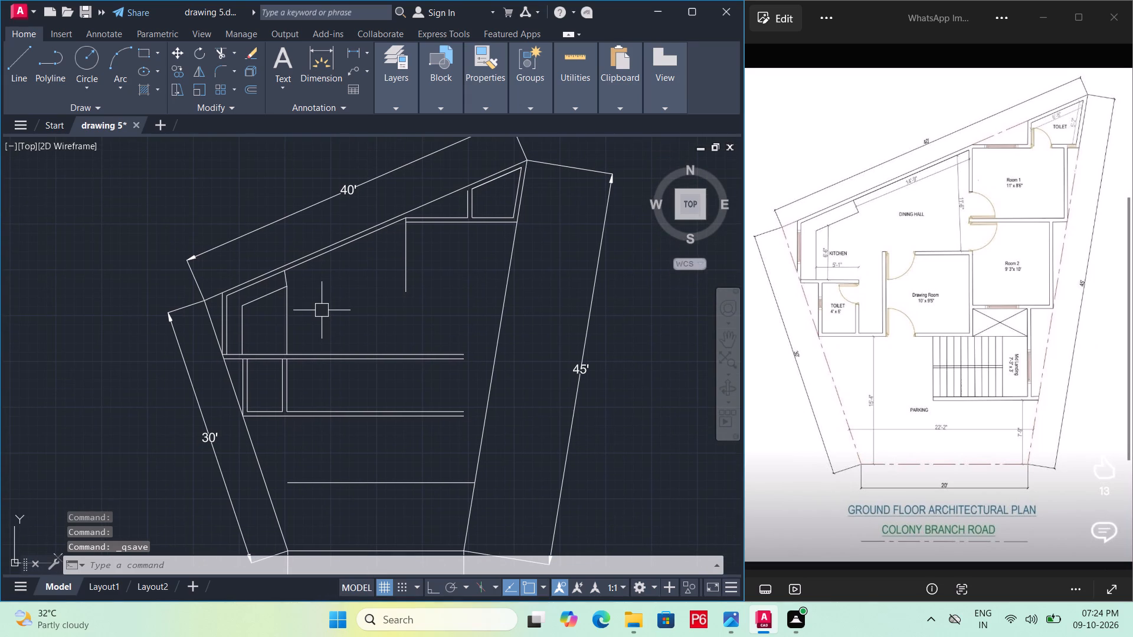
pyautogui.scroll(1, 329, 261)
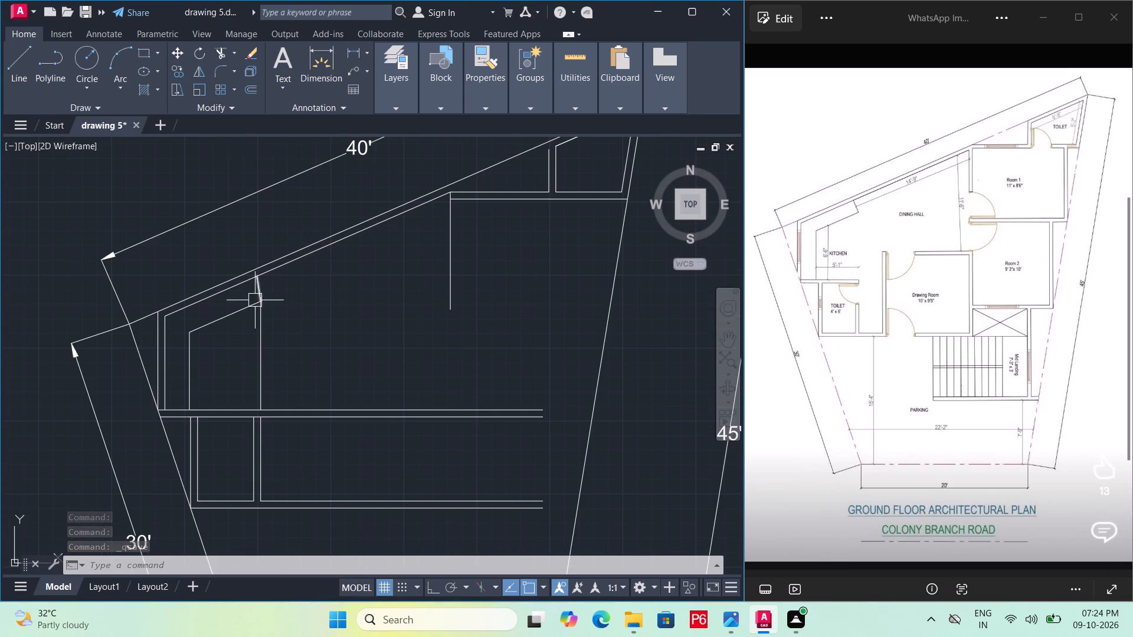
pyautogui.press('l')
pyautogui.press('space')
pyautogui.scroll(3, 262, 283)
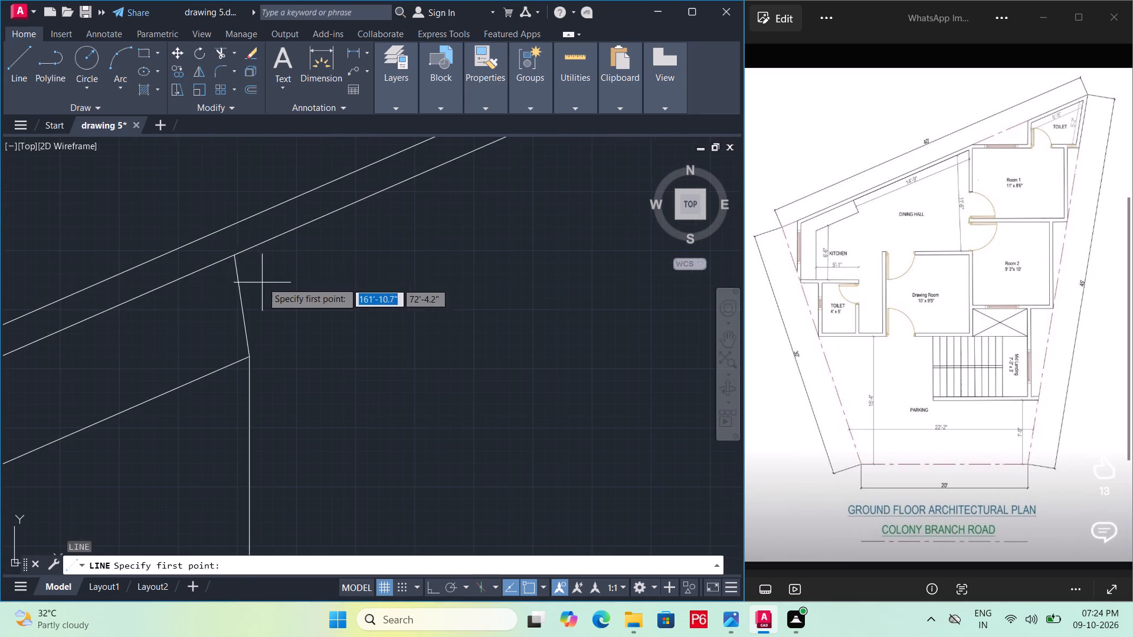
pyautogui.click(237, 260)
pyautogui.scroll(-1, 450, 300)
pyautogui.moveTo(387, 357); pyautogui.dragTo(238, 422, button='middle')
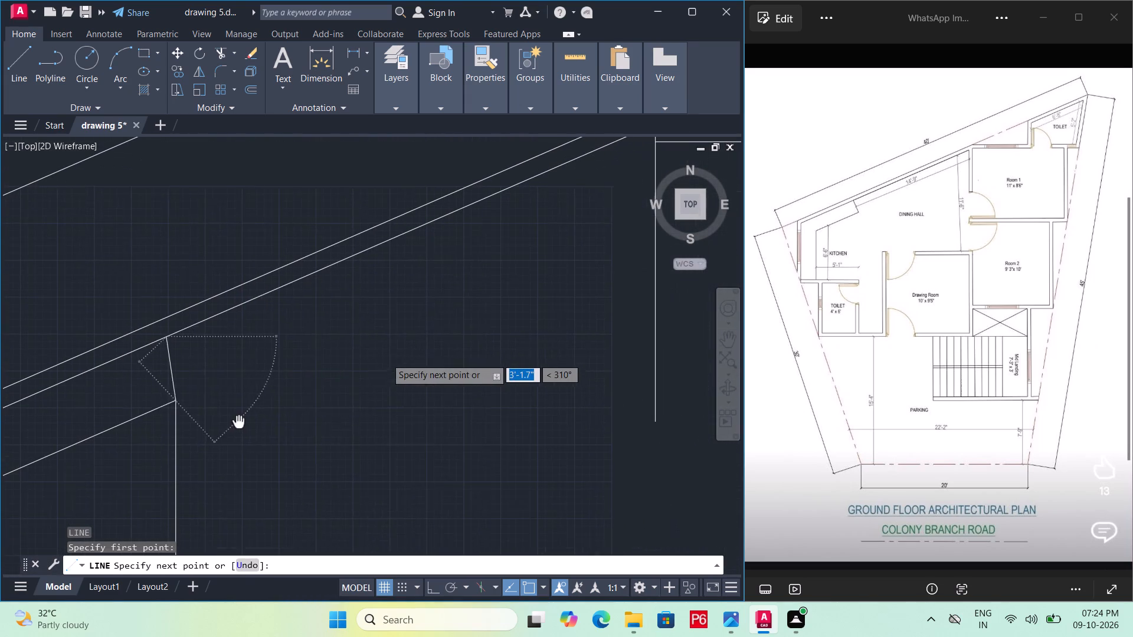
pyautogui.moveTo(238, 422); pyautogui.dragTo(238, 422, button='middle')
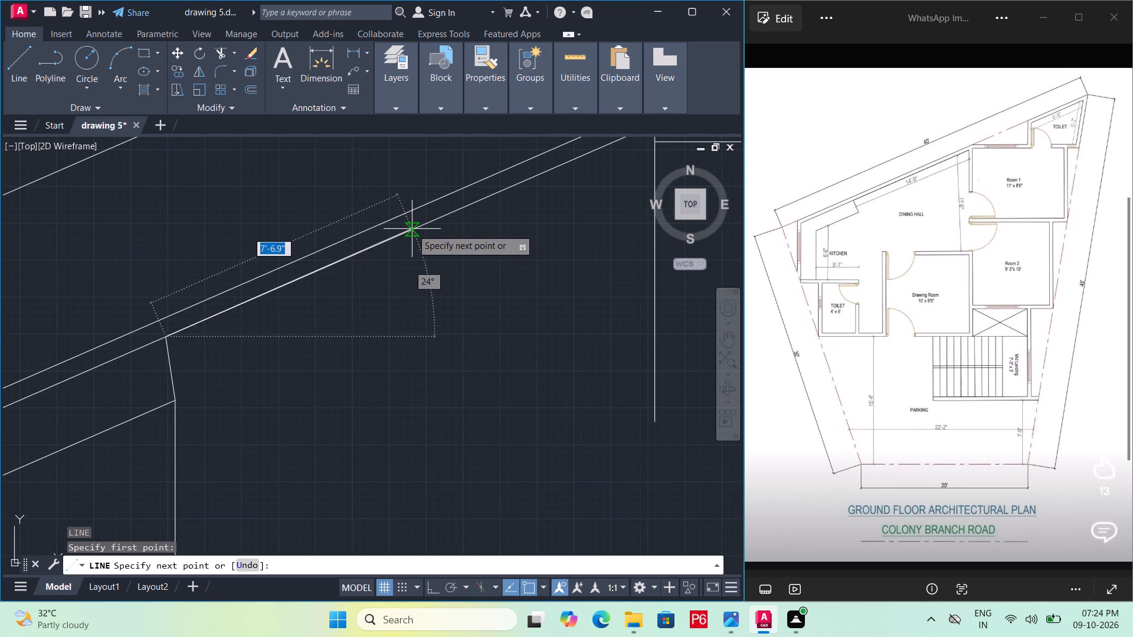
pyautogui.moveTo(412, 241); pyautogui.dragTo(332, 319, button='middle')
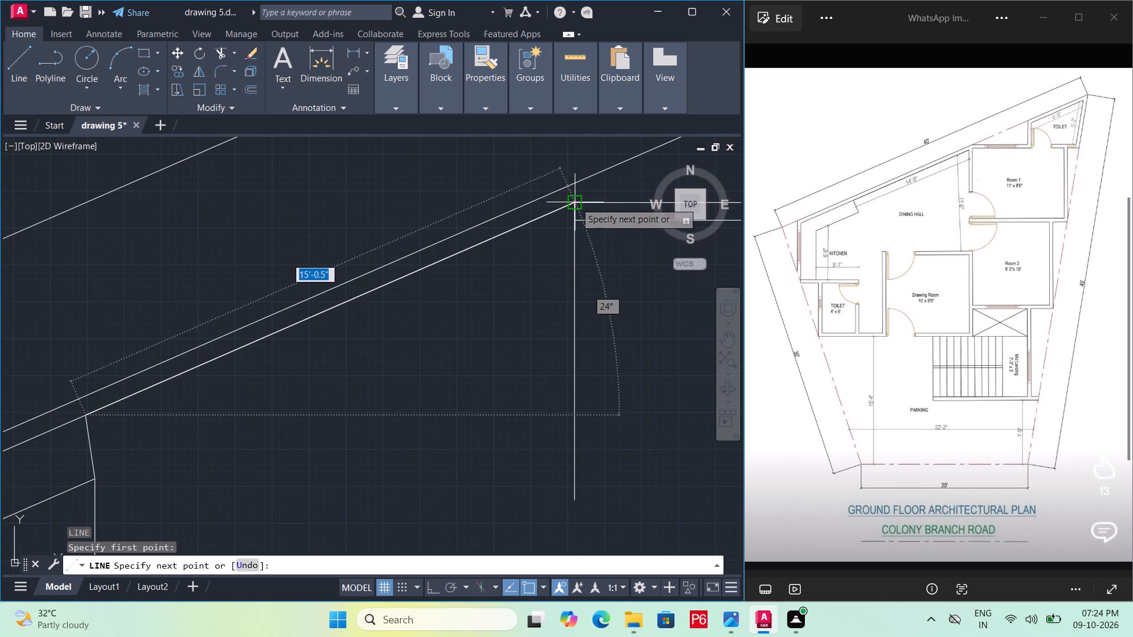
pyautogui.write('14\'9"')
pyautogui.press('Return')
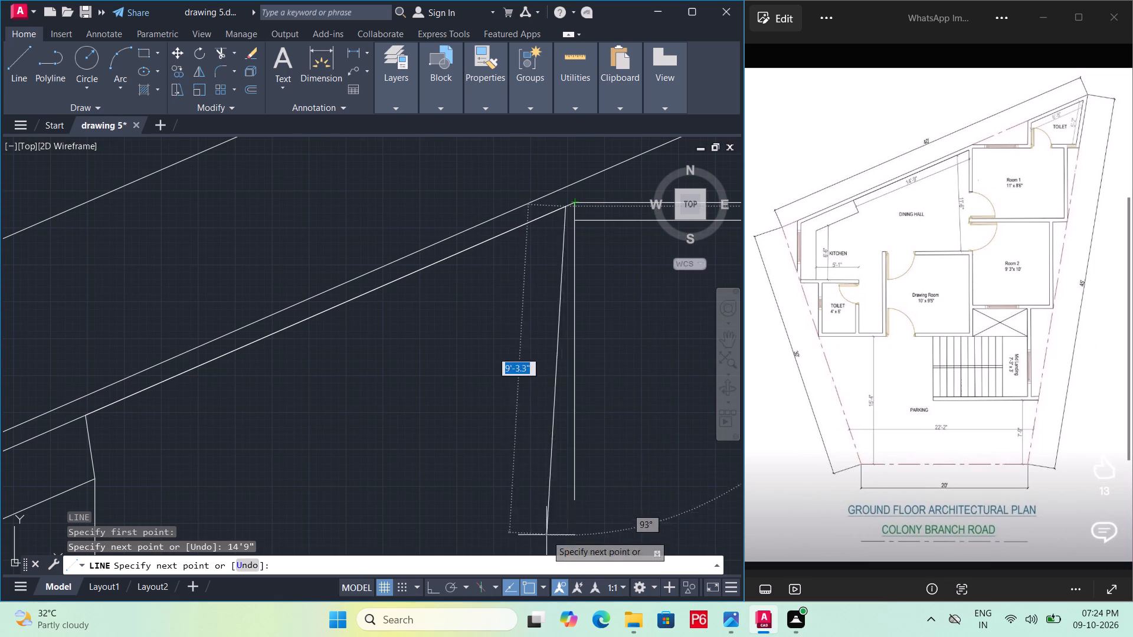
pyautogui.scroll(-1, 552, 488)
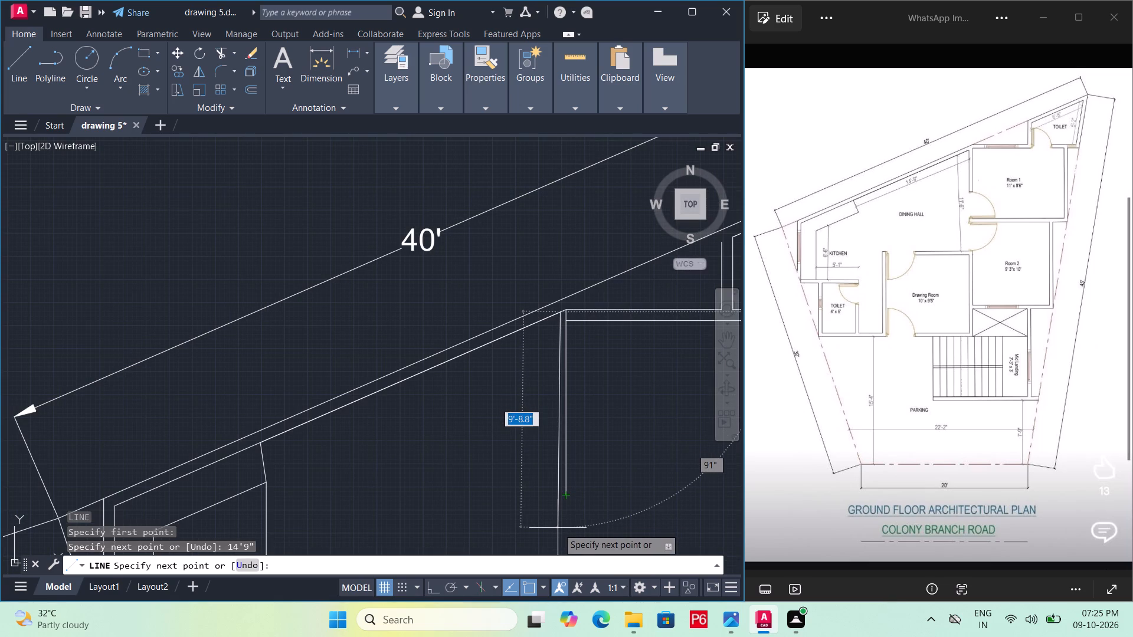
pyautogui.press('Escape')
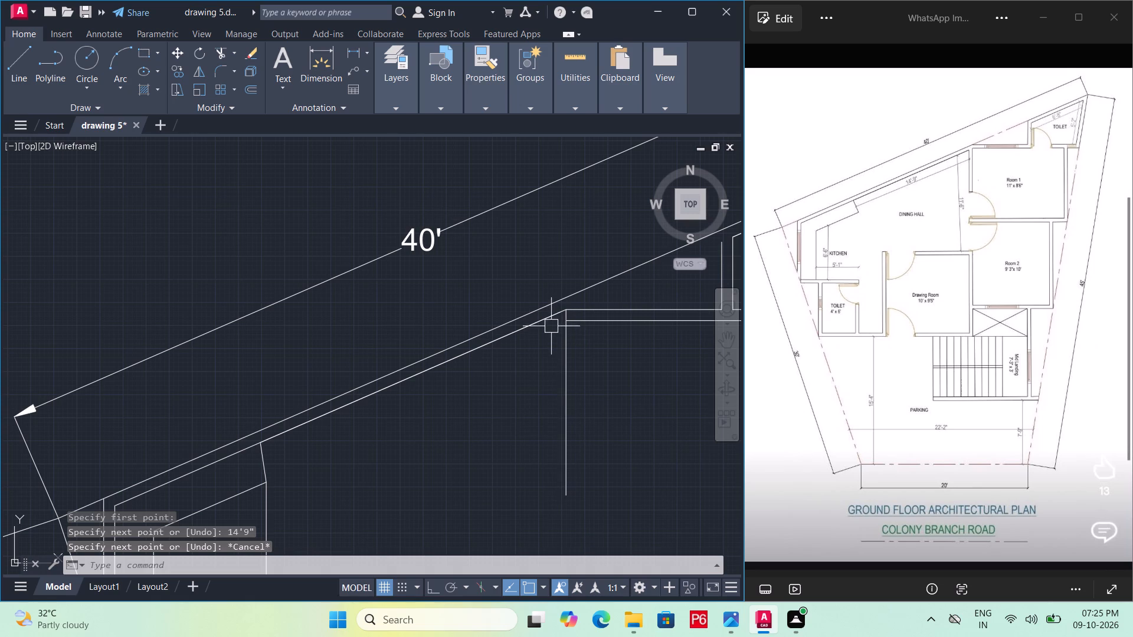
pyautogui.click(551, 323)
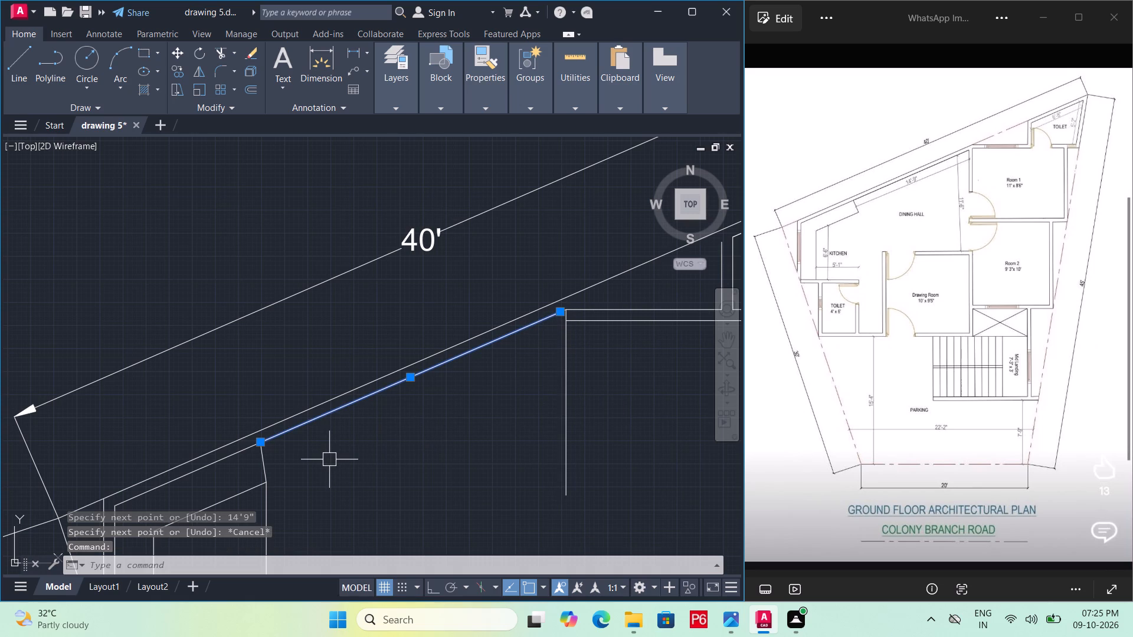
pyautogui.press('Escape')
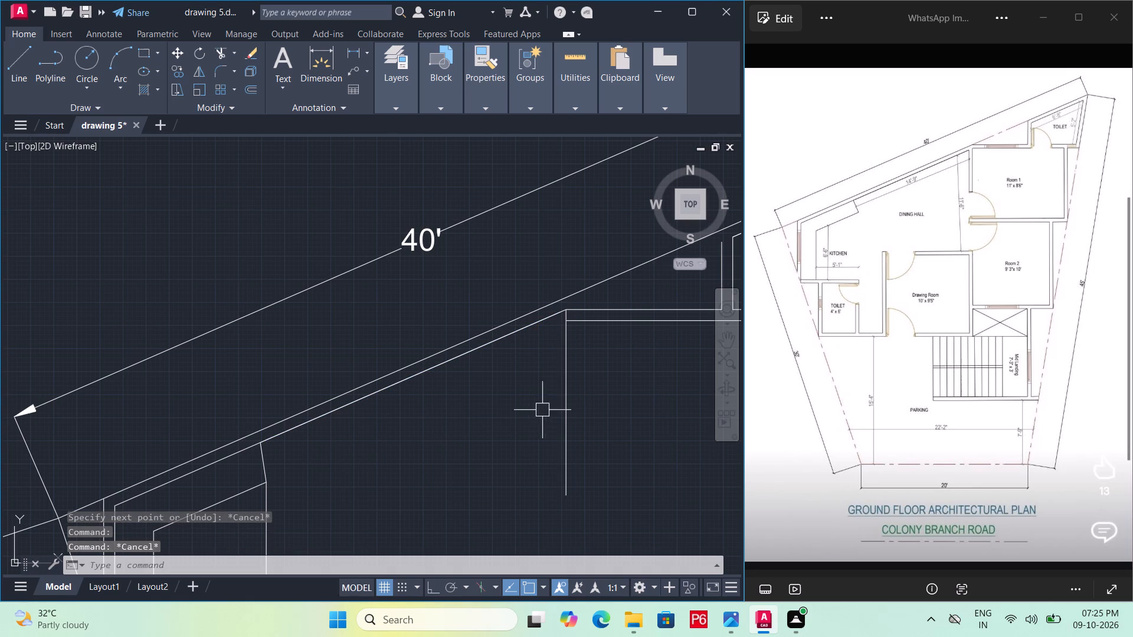
# Offset Room 1's vertical wall line 6" toward the dining hall.
pyautogui.write('o')
pyautogui.press('space')
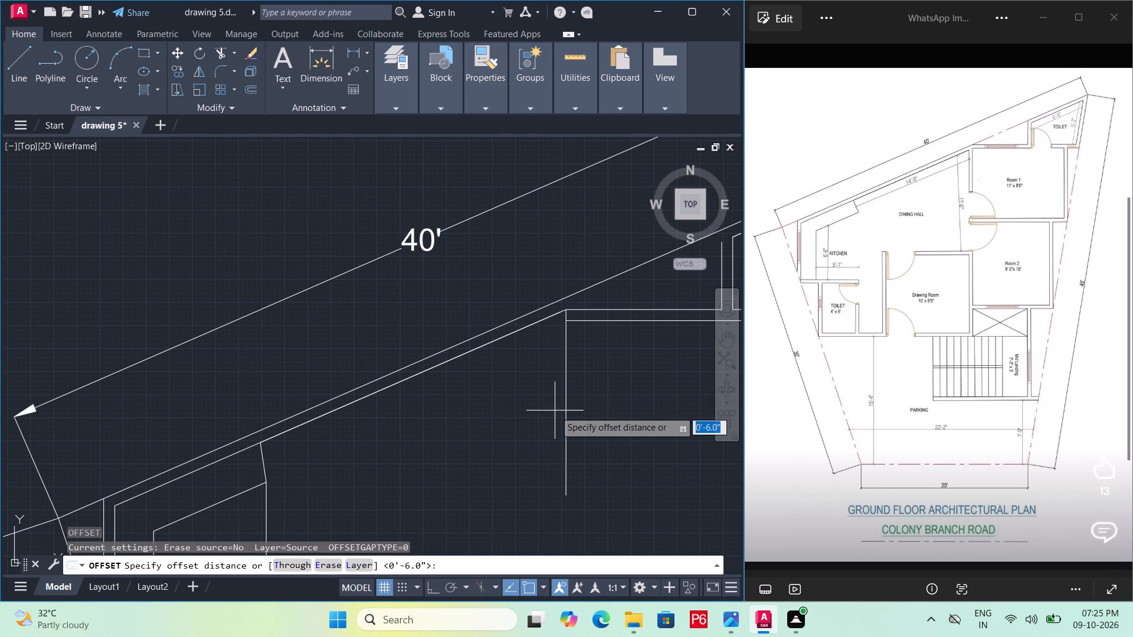
pyautogui.press('space')
pyautogui.click(569, 400)
pyautogui.doubleClick(499, 421)
pyautogui.press('Escape')
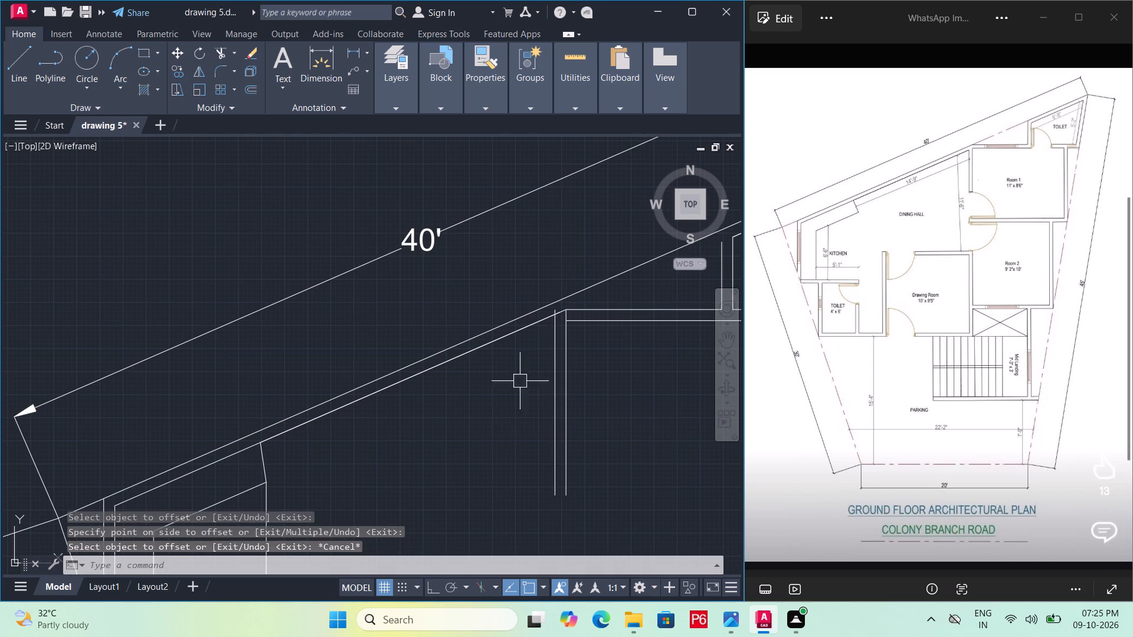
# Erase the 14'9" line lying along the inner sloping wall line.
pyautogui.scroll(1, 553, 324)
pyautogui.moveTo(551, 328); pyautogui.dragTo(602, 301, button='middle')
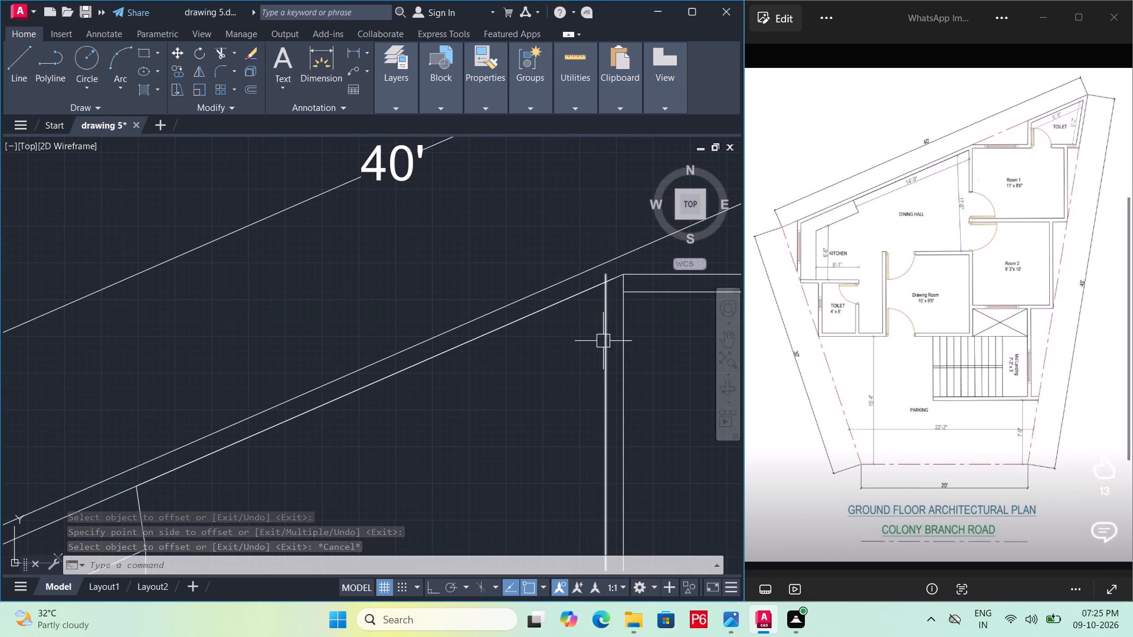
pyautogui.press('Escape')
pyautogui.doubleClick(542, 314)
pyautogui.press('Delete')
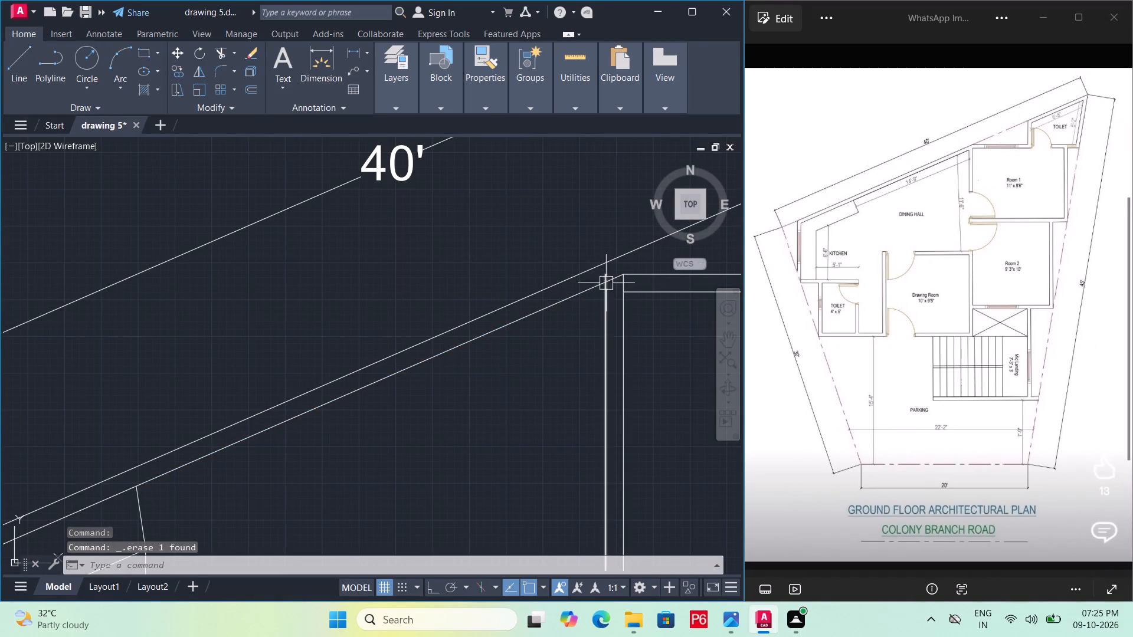
# Draw a 14'9" line from the dining hall's offset vertical wall line along the inner sloping wall, continuing to the kitchen counter's corner.
pyautogui.press('l')
pyautogui.press('space')
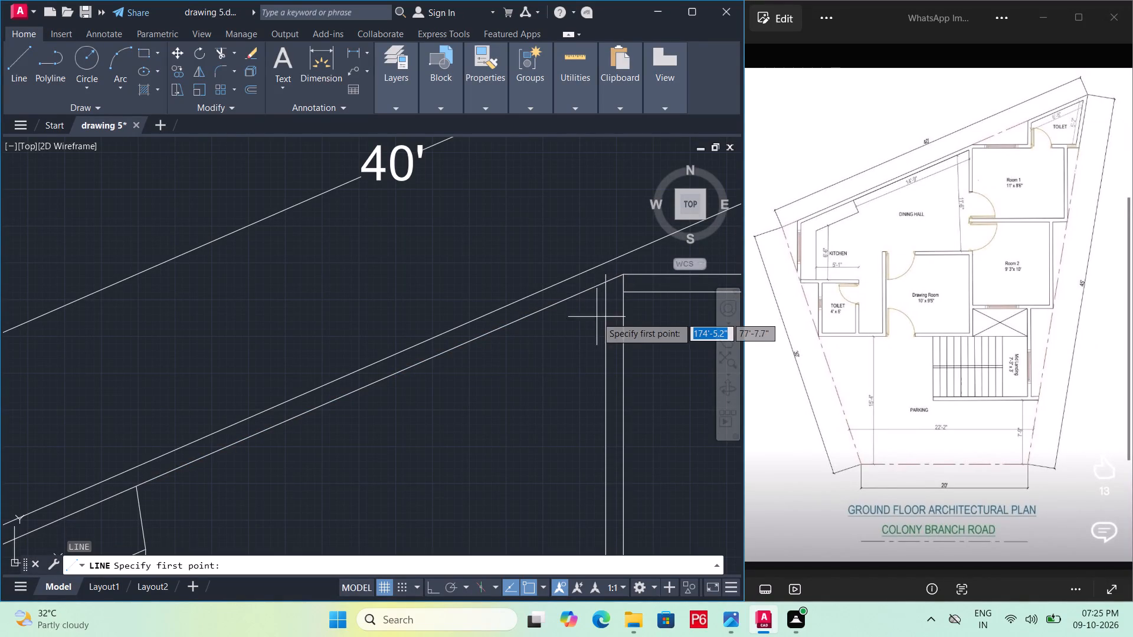
pyautogui.click(607, 287)
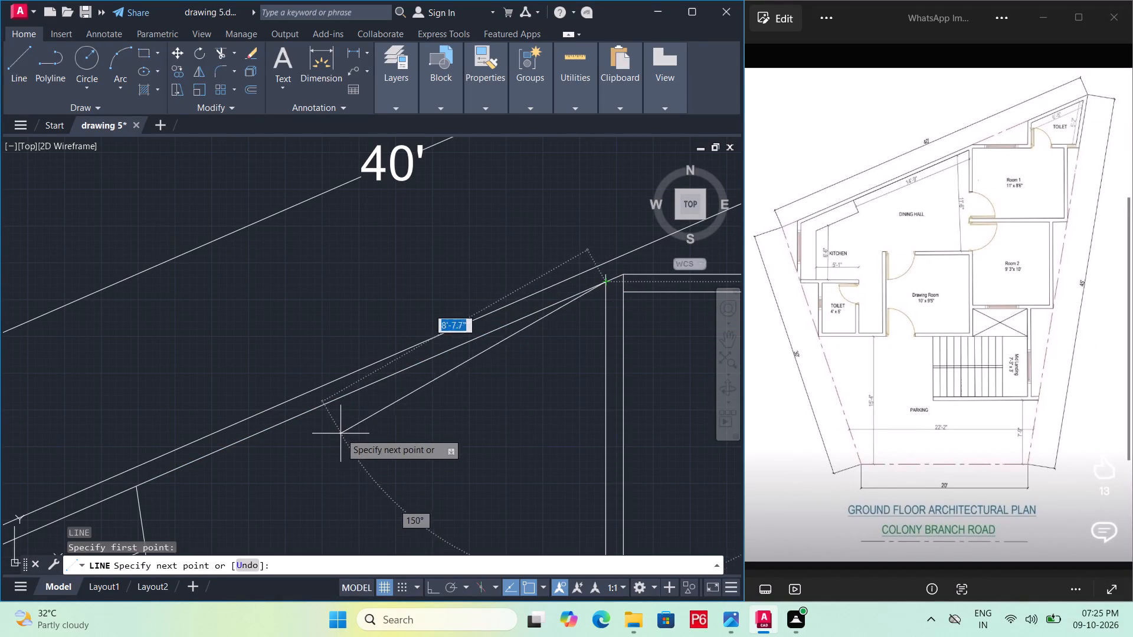
pyautogui.moveTo(322, 425); pyautogui.dragTo(384, 356, button='middle')
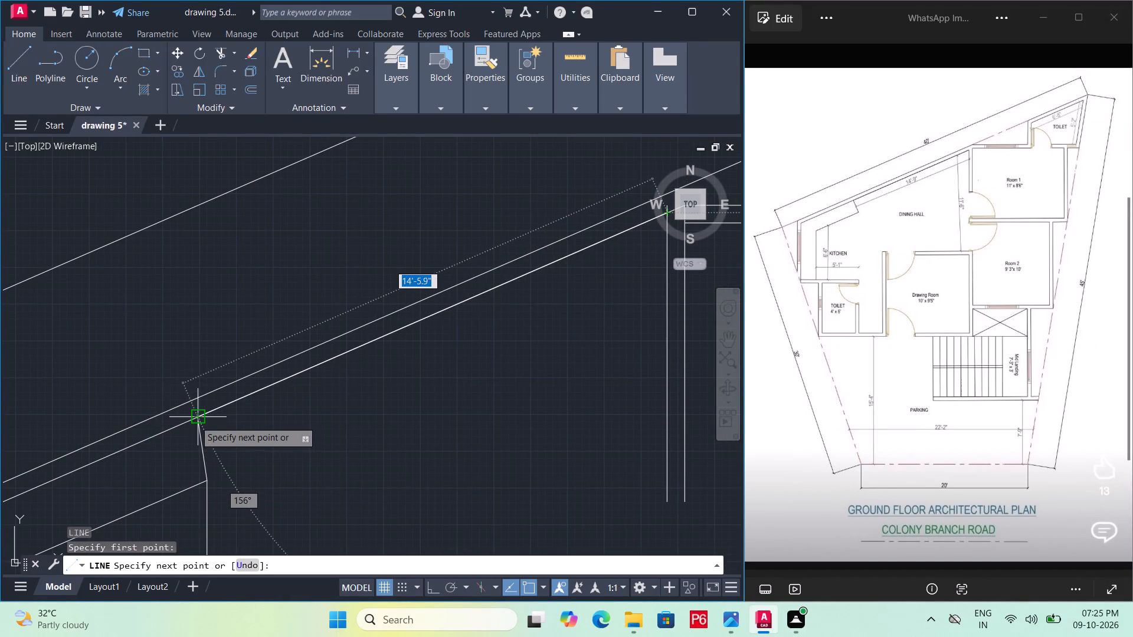
pyautogui.write('14\'9"')
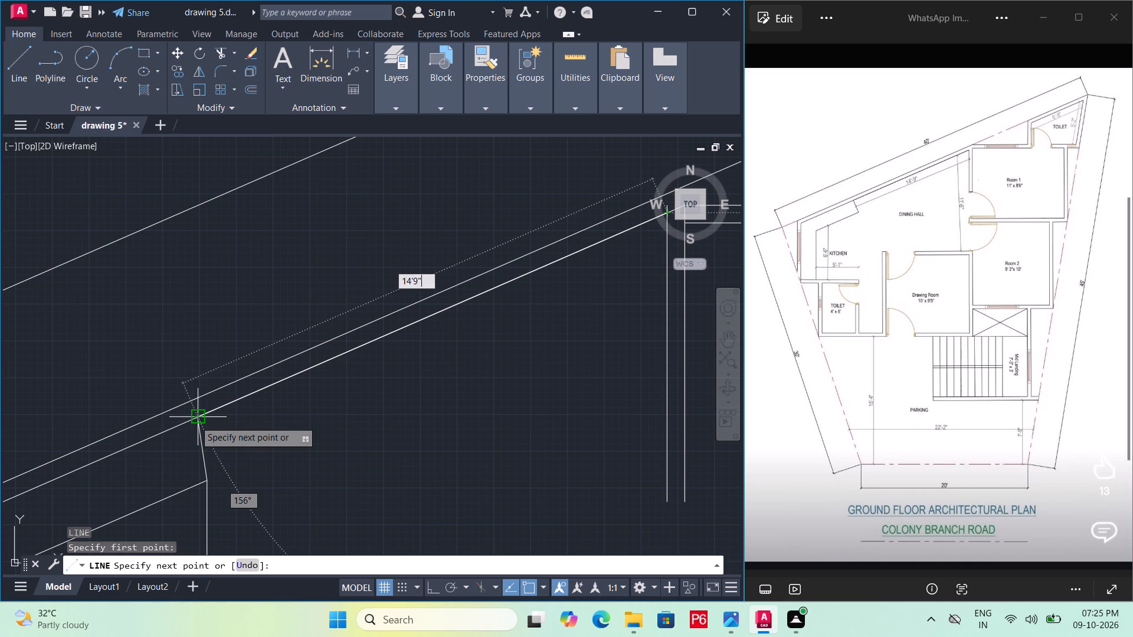
pyautogui.press('Return')
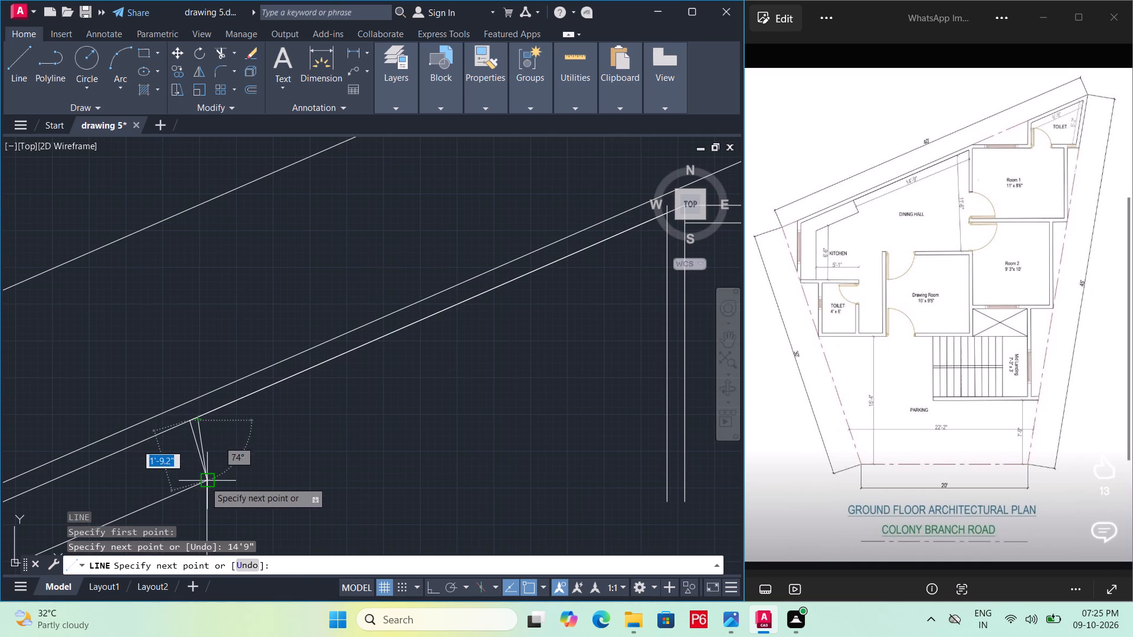
pyautogui.click(205, 482)
pyautogui.scroll(-2, 205, 482)
pyautogui.press('Escape')
pyautogui.scroll(1, 194, 452)
pyautogui.moveTo(194, 448); pyautogui.dragTo(222, 370, button='middle')
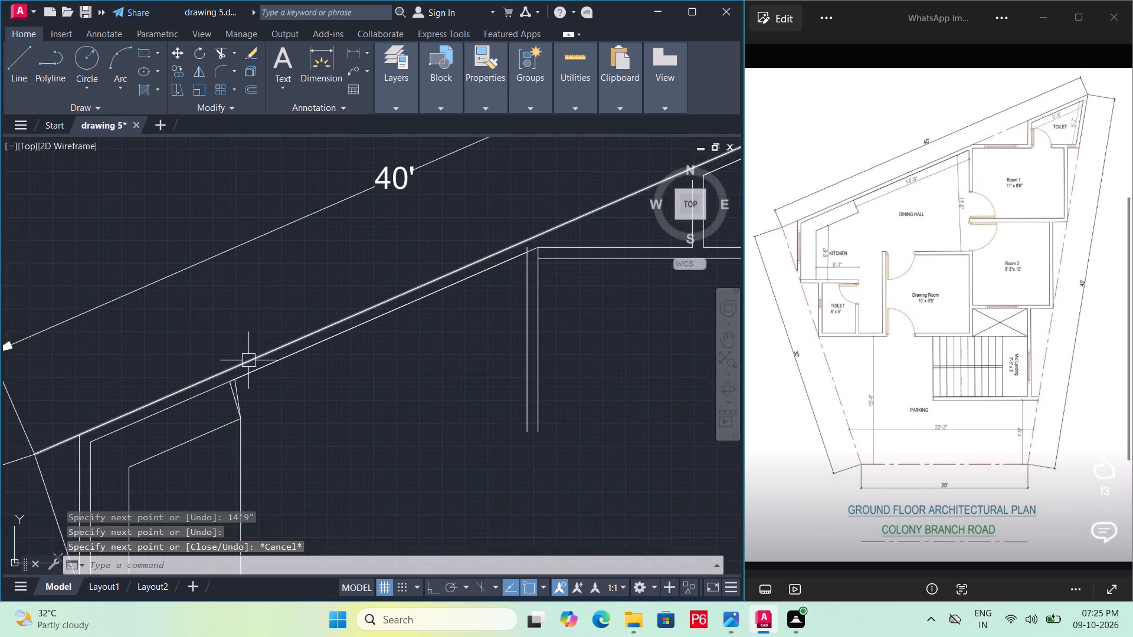
# Erase the old short line joining the kitchen counter's corner to the inner sloping wall line.
pyautogui.scroll(2, 251, 362)
pyautogui.doubleClick(207, 423)
pyautogui.press('Delete')
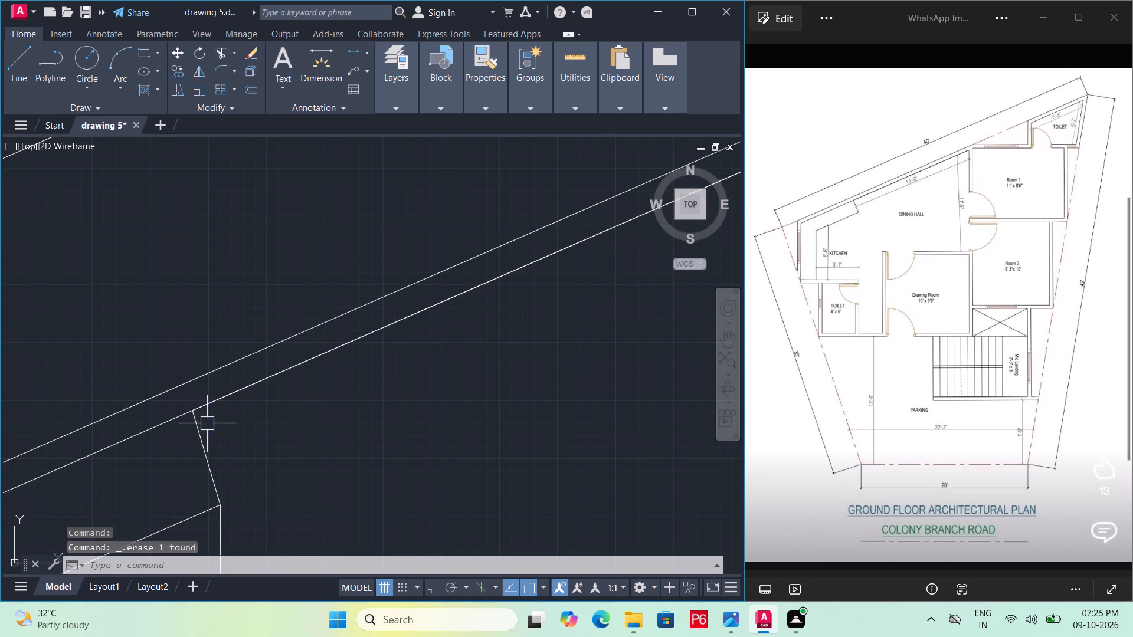
# Save the drawing.
pyautogui.scroll(-2, 228, 438)
pyautogui.moveTo(316, 429); pyautogui.dragTo(381, 295, button='middle')
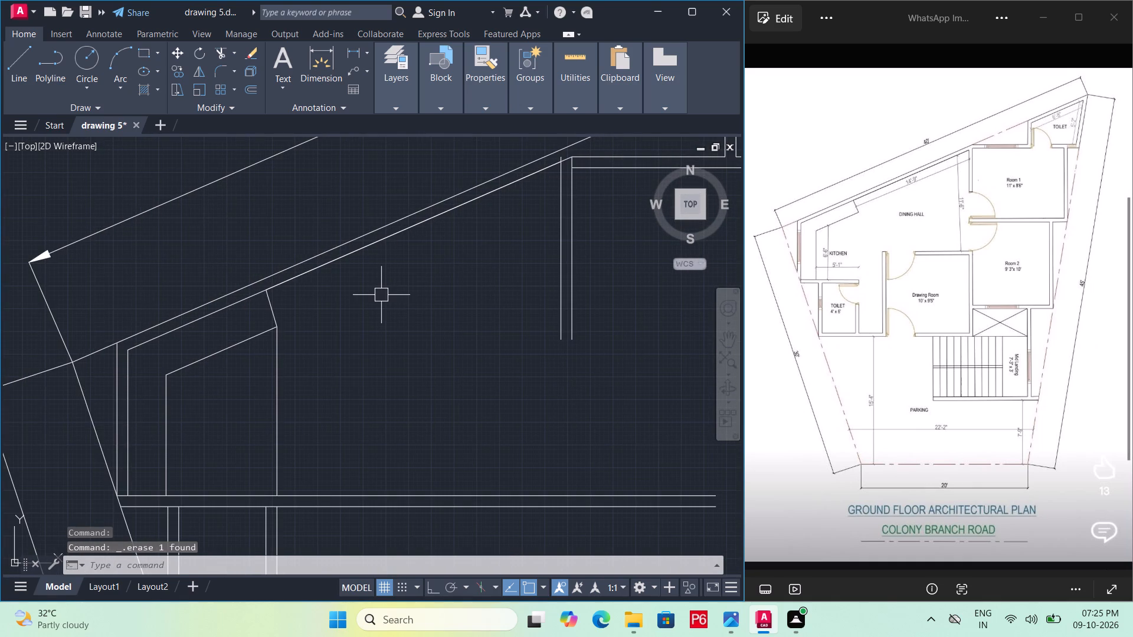
pyautogui.hotkey('ctrl', 's')
pyautogui.hotkey('ctrl', 's')
# Trim the inner sloping line and the dining hall's vertical wall line to a clean corner beside Room 1.
pyautogui.scroll(-1, 390, 318)
pyautogui.moveTo(390, 318); pyautogui.dragTo(292, 400, button='middle')
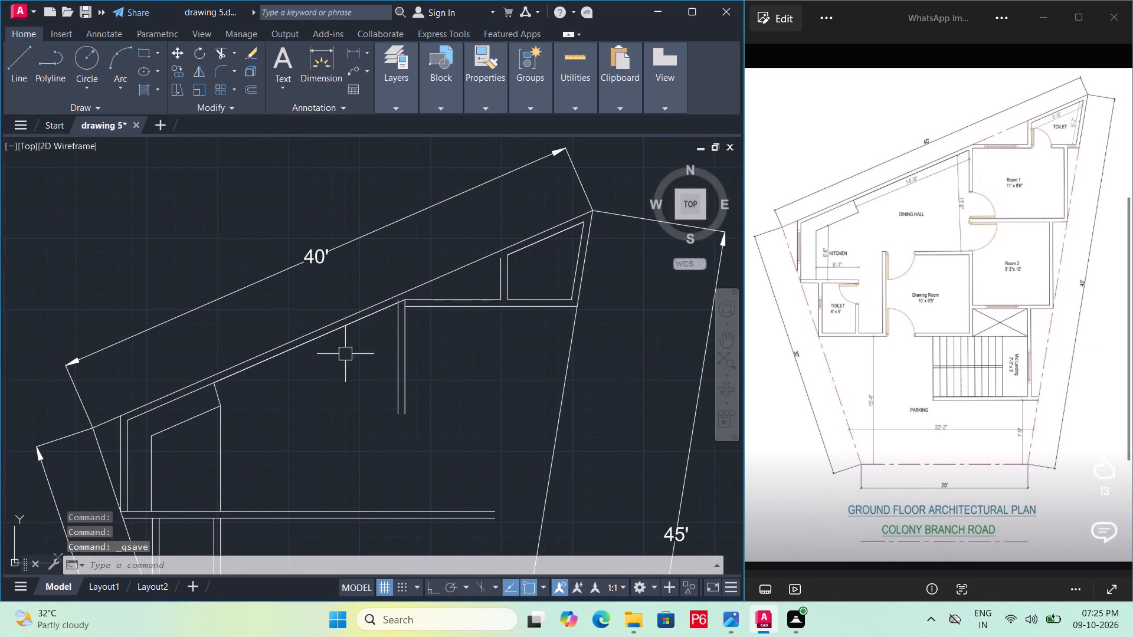
pyautogui.scroll(5, 392, 302)
pyautogui.write('tr')
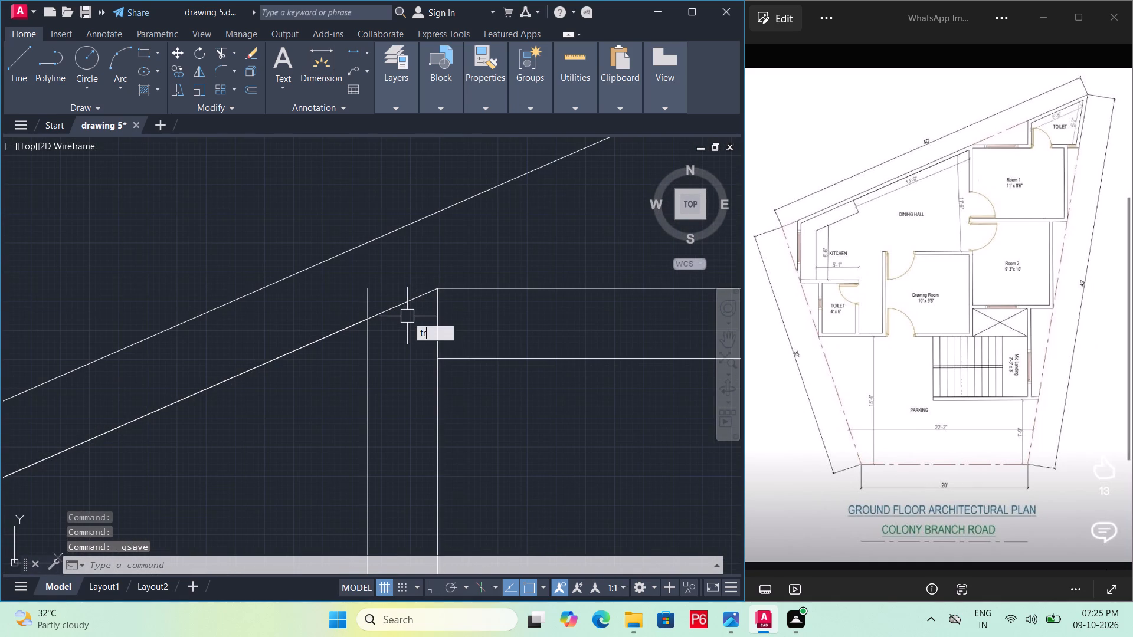
pyautogui.press('space')
pyautogui.press('space')
pyautogui.click(403, 310)
pyautogui.click(363, 295)
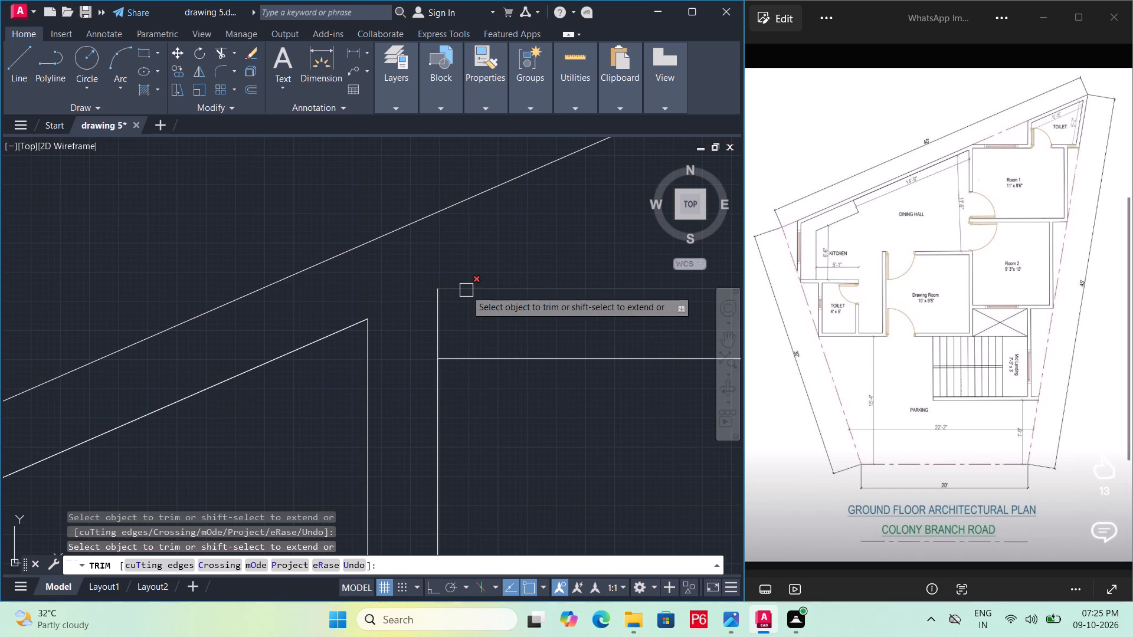
pyautogui.press('Escape')
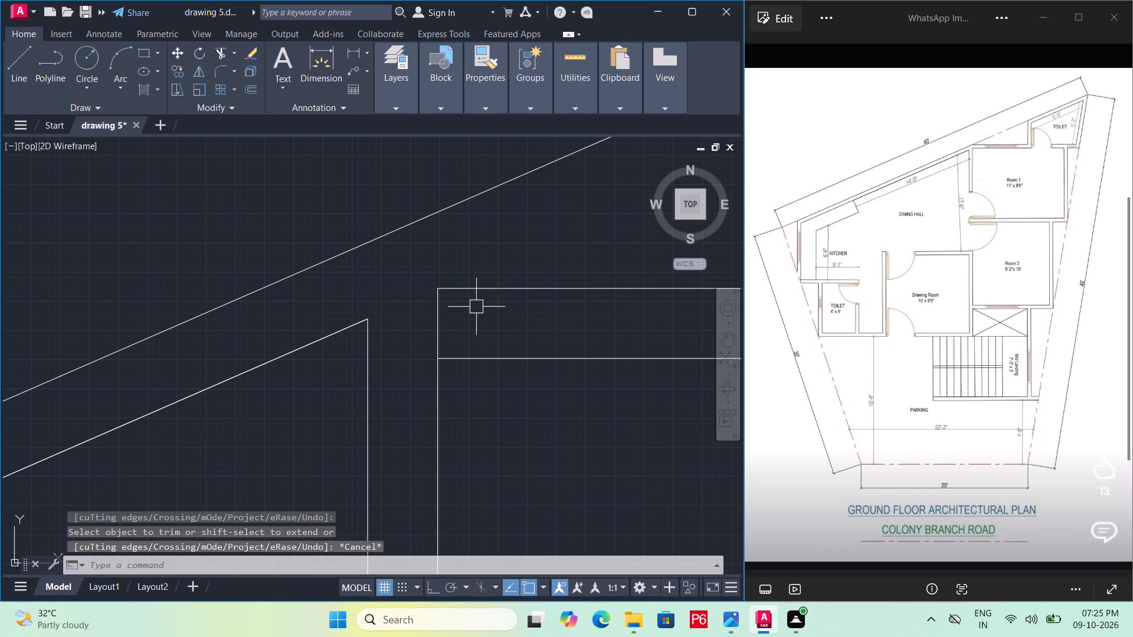
# Save the drawing.
pyautogui.scroll(-3, 387, 300)
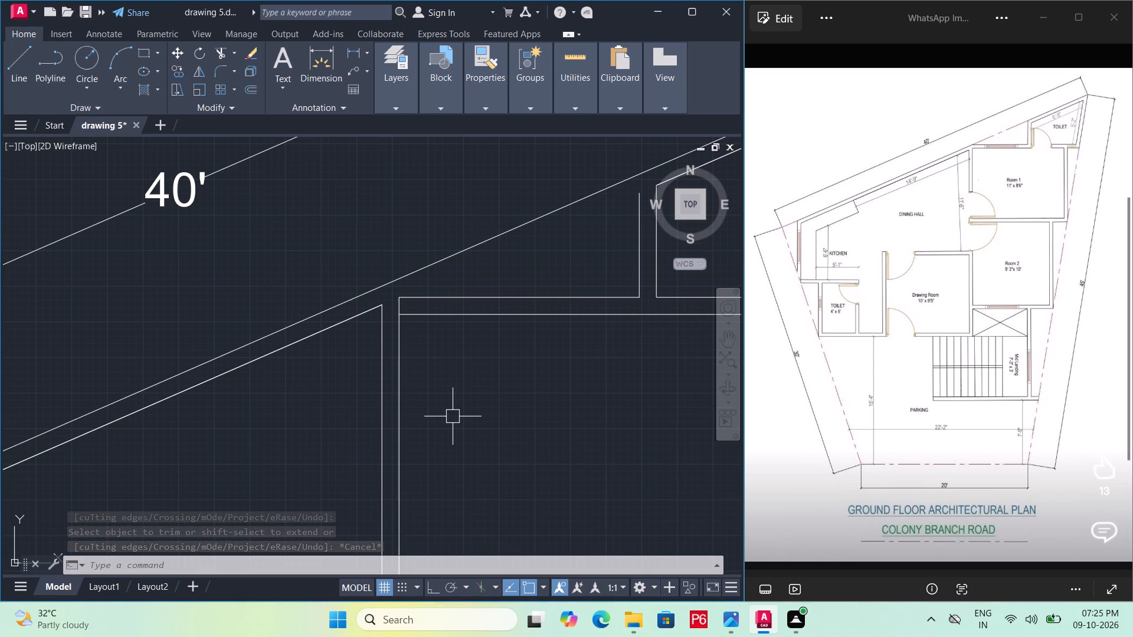
pyautogui.hotkey('ctrl', 's')
pyautogui.hotkey('ctrl', 's')
pyautogui.hotkey('ctrl', 's')
# Extend the upper line of Room 1's top wall to the outer sloping boundary line.
pyautogui.scroll(-2, 393, 337)
pyautogui.moveTo(389, 334); pyautogui.dragTo(371, 311, button='middle')
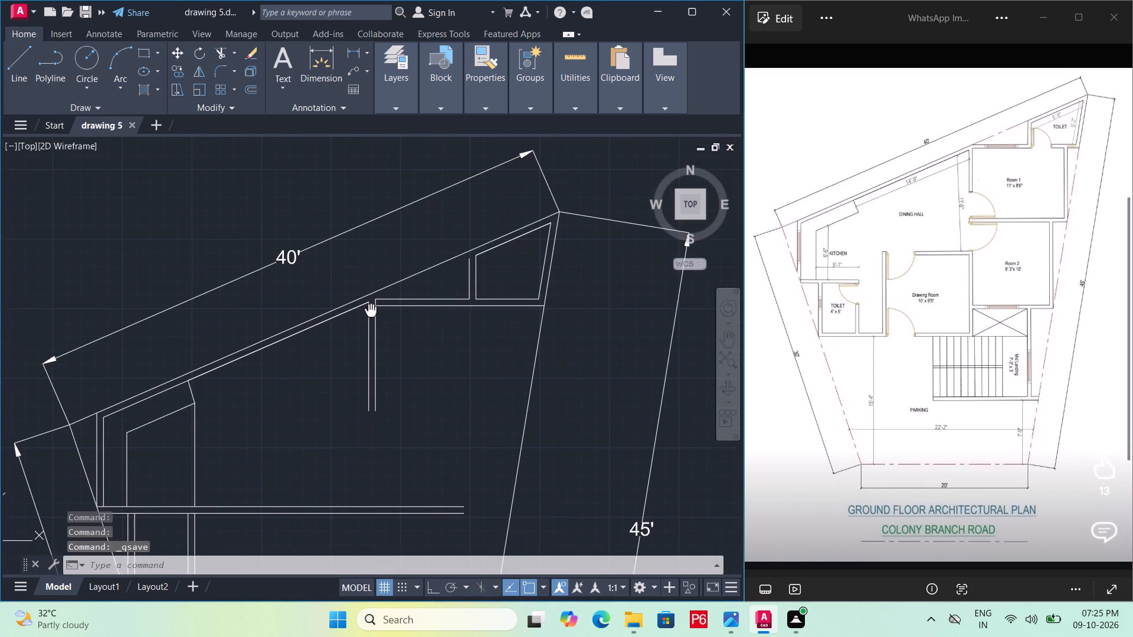
pyautogui.moveTo(371, 311); pyautogui.dragTo(371, 311, button='middle')
pyautogui.scroll(1, 371, 311)
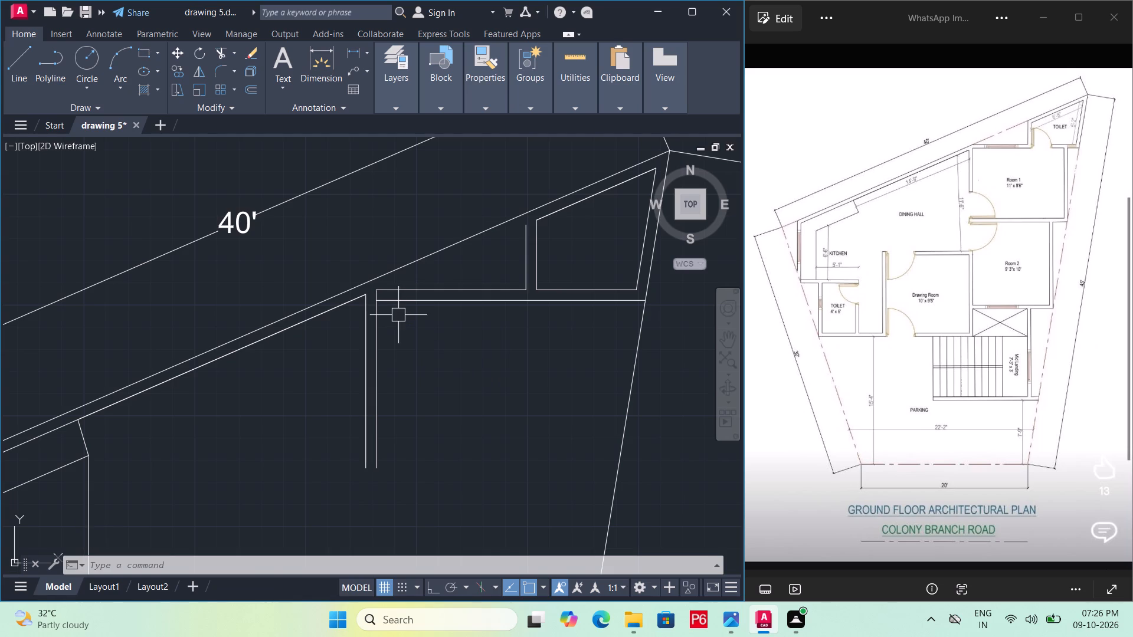
pyautogui.write('ex')
pyautogui.press('space')
pyautogui.press('space')
pyautogui.click(398, 288)
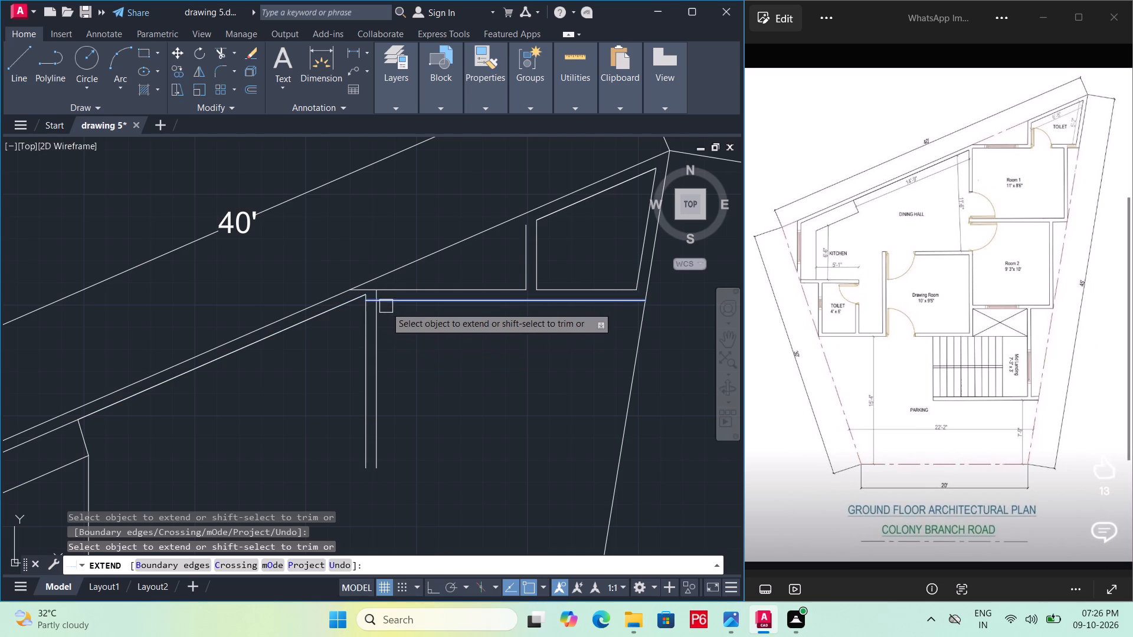
pyautogui.press('Escape')
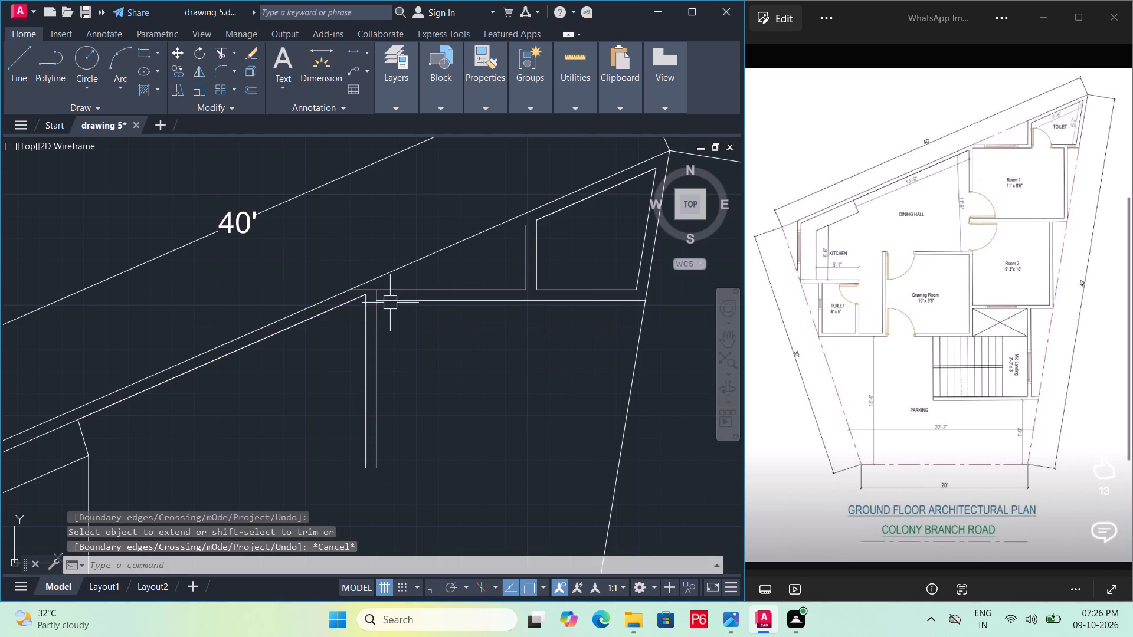
# Trim the piece of Room 1's vertical wall line lying between the two lines of its top wall.
pyautogui.scroll(3, 382, 300)
pyautogui.write('tr')
pyautogui.press('space')
pyautogui.press('space')
pyautogui.click(355, 274)
pyautogui.scroll(-3, 383, 343)
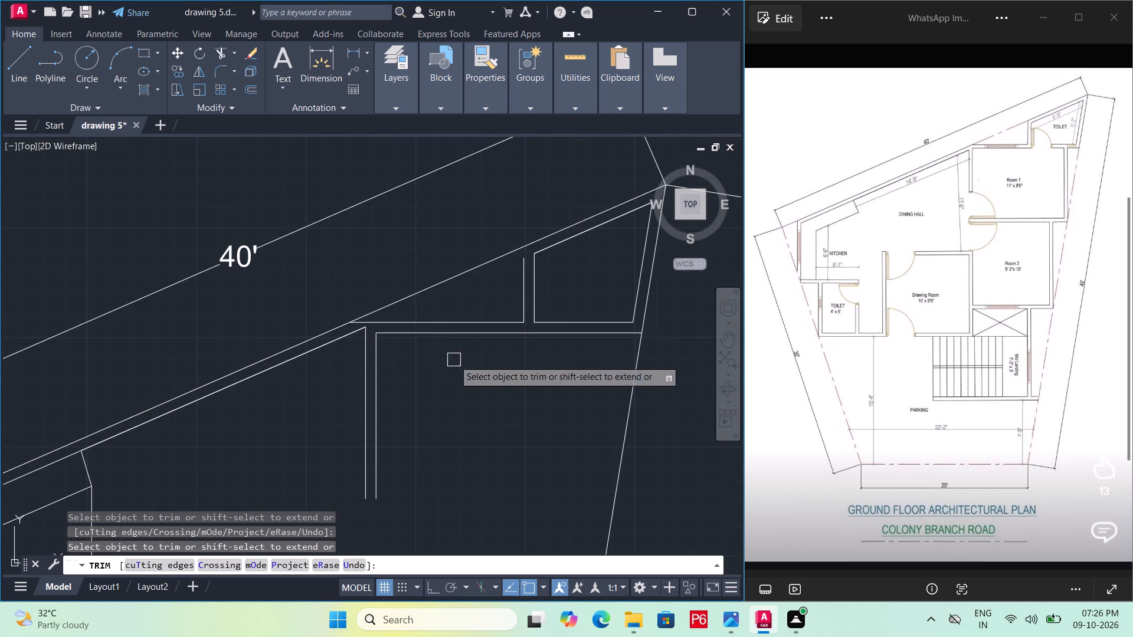
pyautogui.moveTo(456, 360); pyautogui.dragTo(448, 308, button='middle')
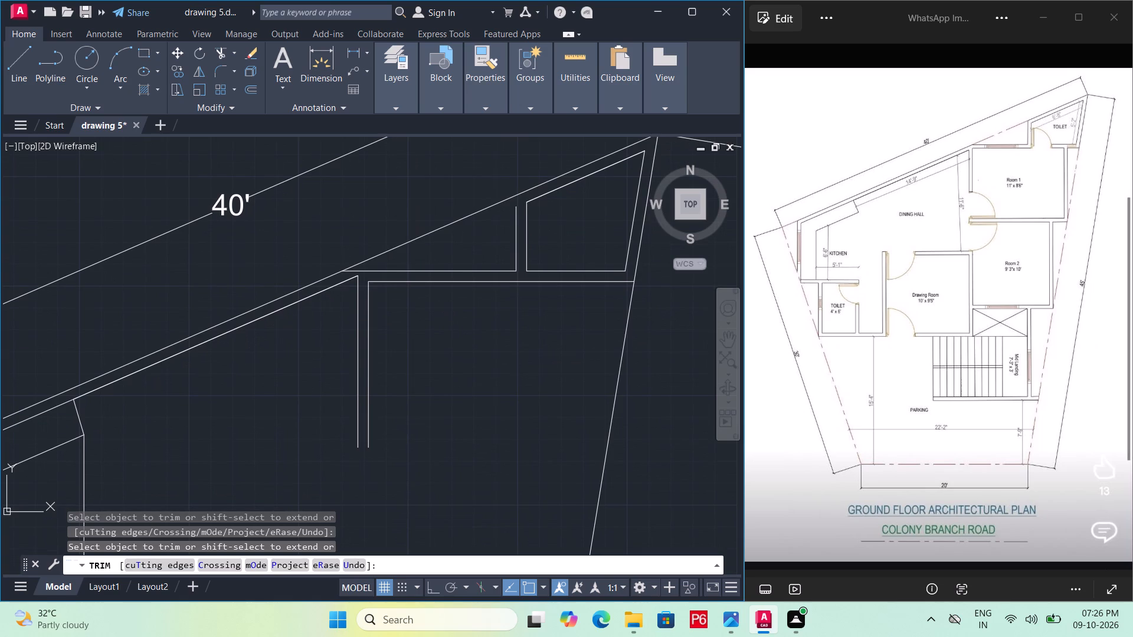
pyautogui.press('Escape')
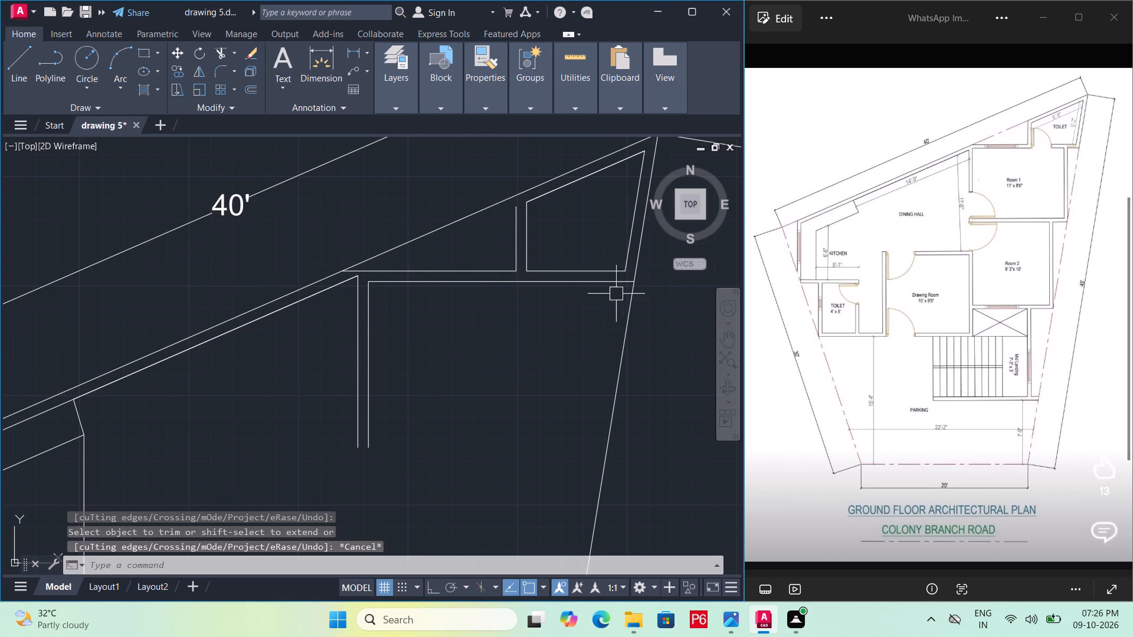
# Check the length of the upper toilet's inner slanted side wall with an aligned dimension.
pyautogui.scroll(1, 626, 264)
pyautogui.moveTo(626, 264); pyautogui.dragTo(495, 357, button='middle')
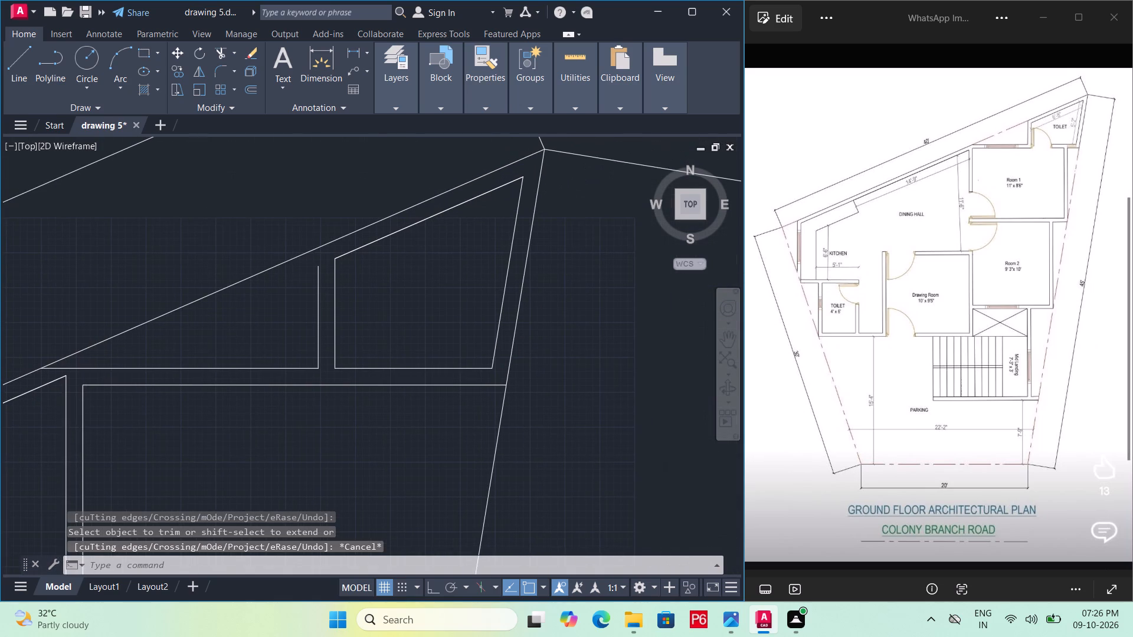
pyautogui.press('d')
pyautogui.press('k')
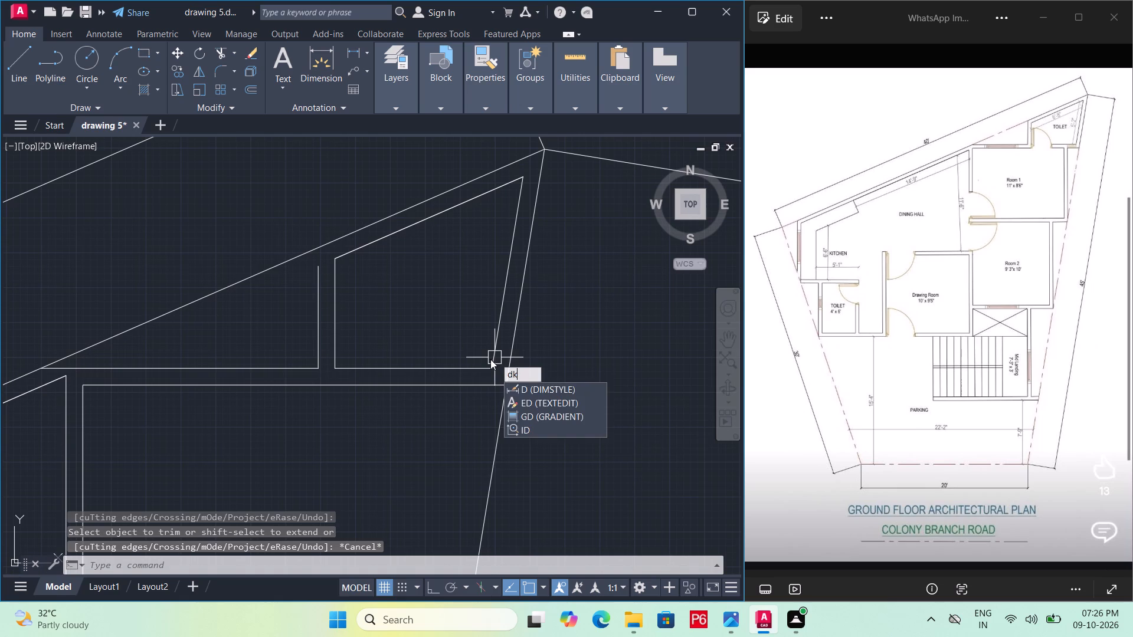
pyautogui.press('BackSpace')
pyautogui.write('im')
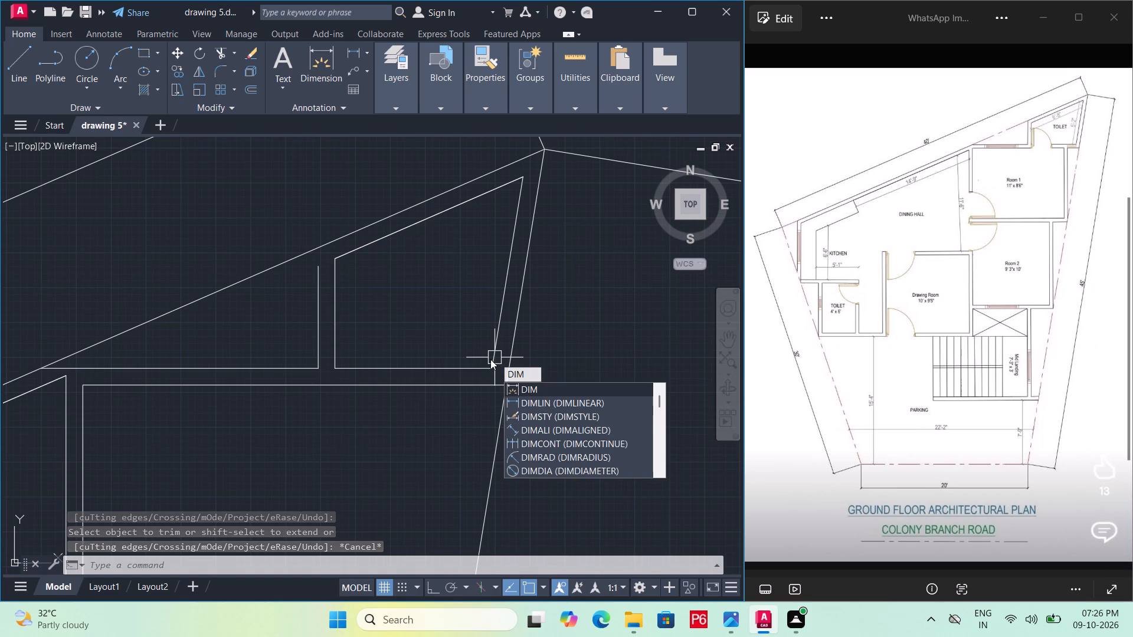
pyautogui.write('ali')
pyautogui.press('space')
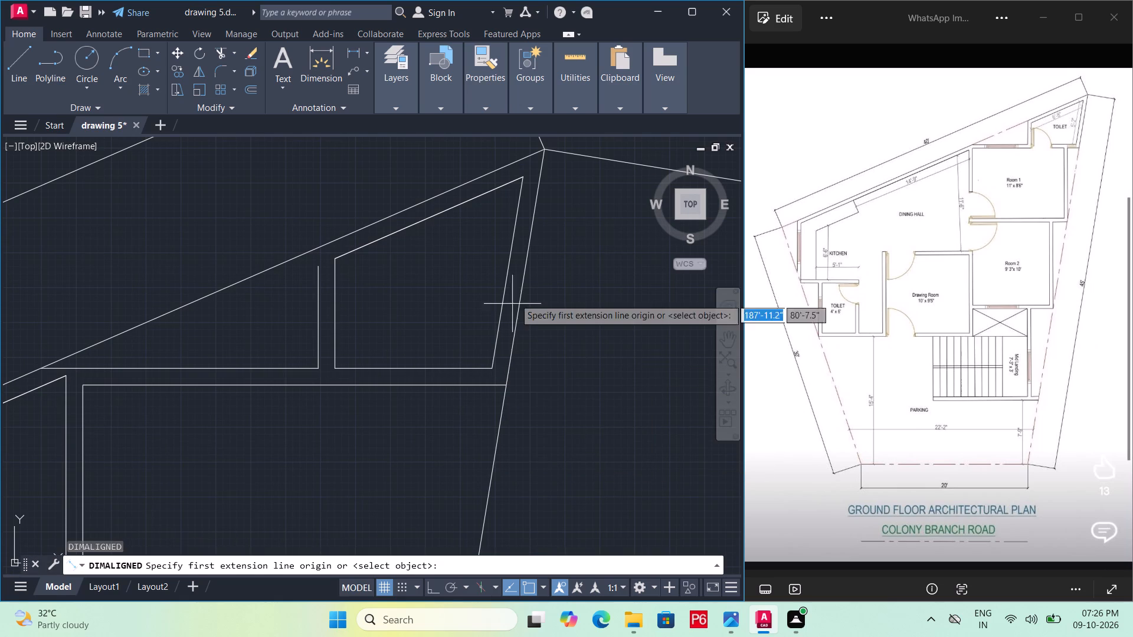
pyautogui.click(522, 181)
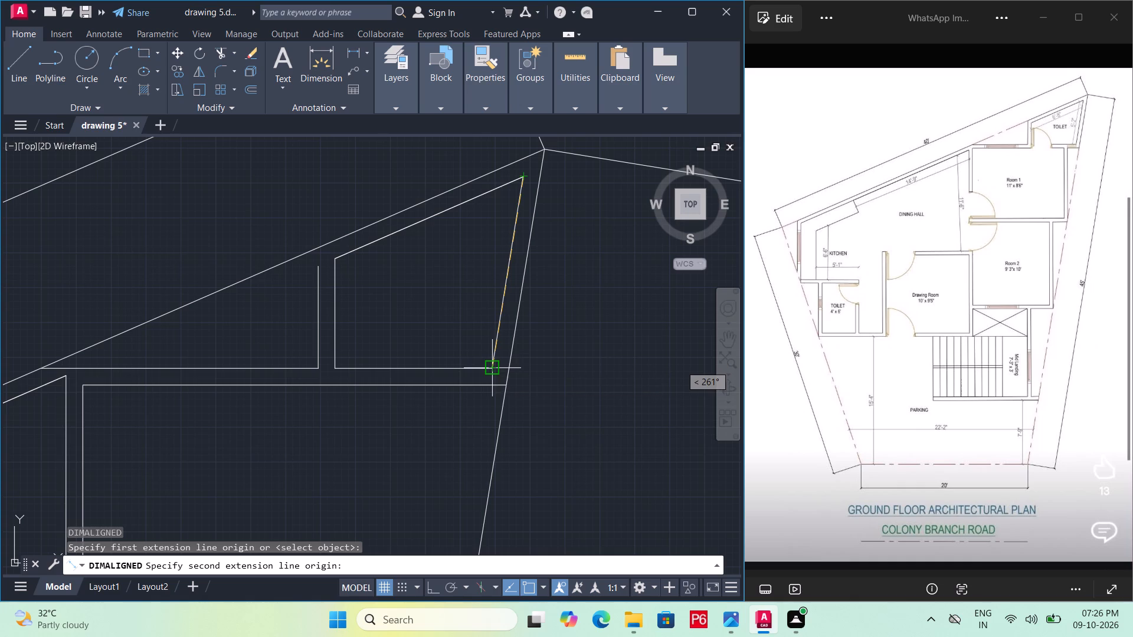
pyautogui.click(489, 365)
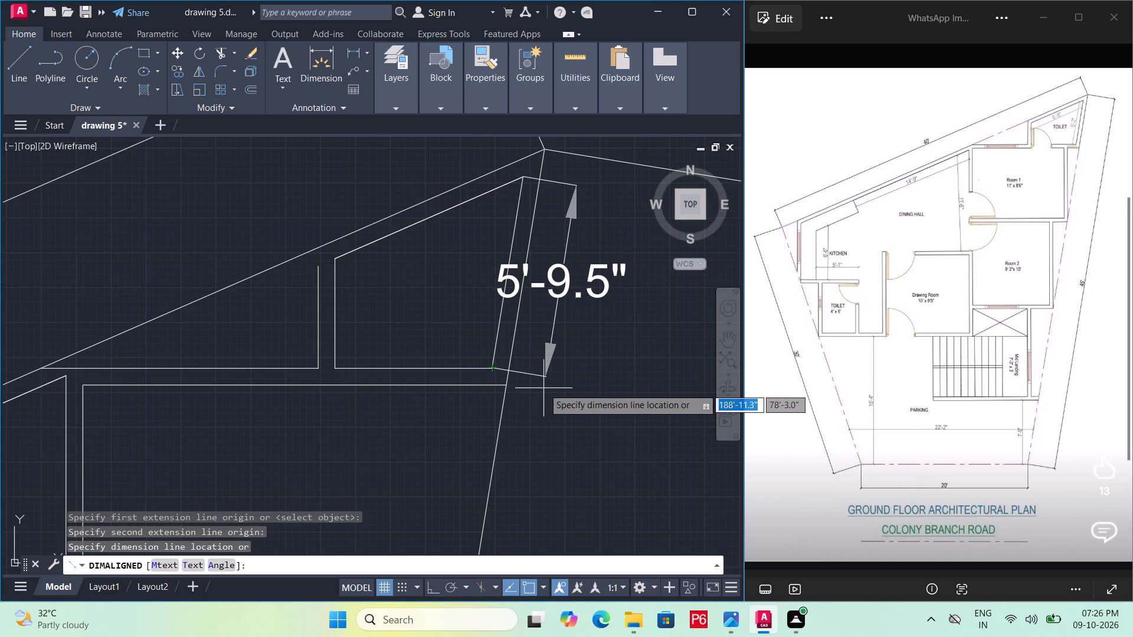
pyautogui.press('`')
pyautogui.press('Escape')
pyautogui.press('Escape')
# Draw a 5'7" line down the upper toilet's slanted side from its top corner, then a horizontal line across to its vertical wall.
pyautogui.press('l')
pyautogui.press('space')
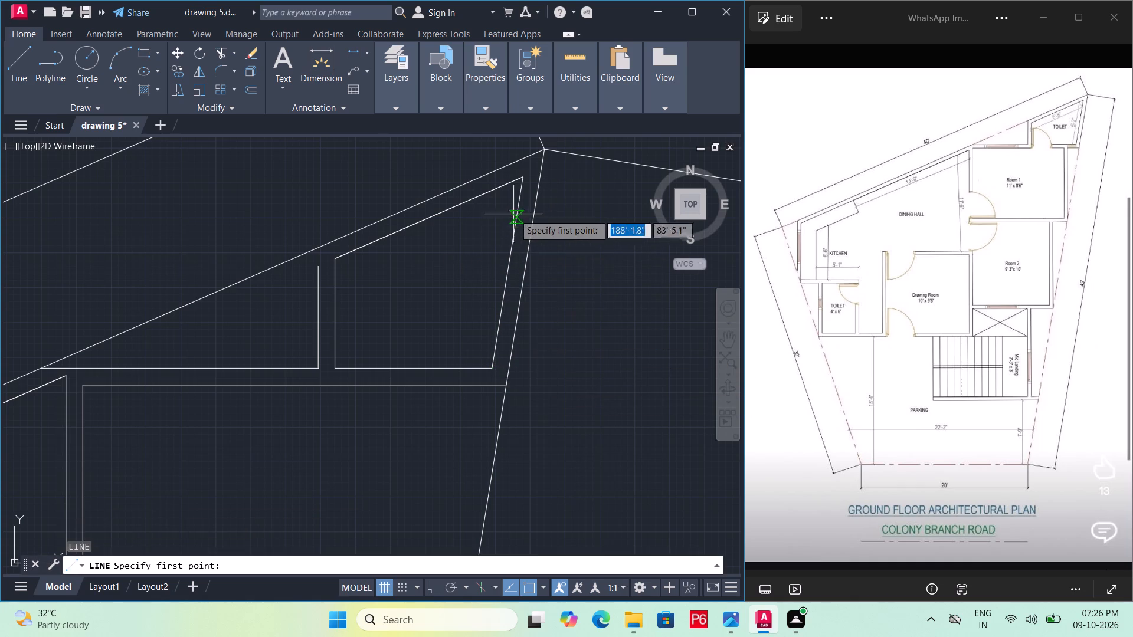
pyautogui.click(525, 177)
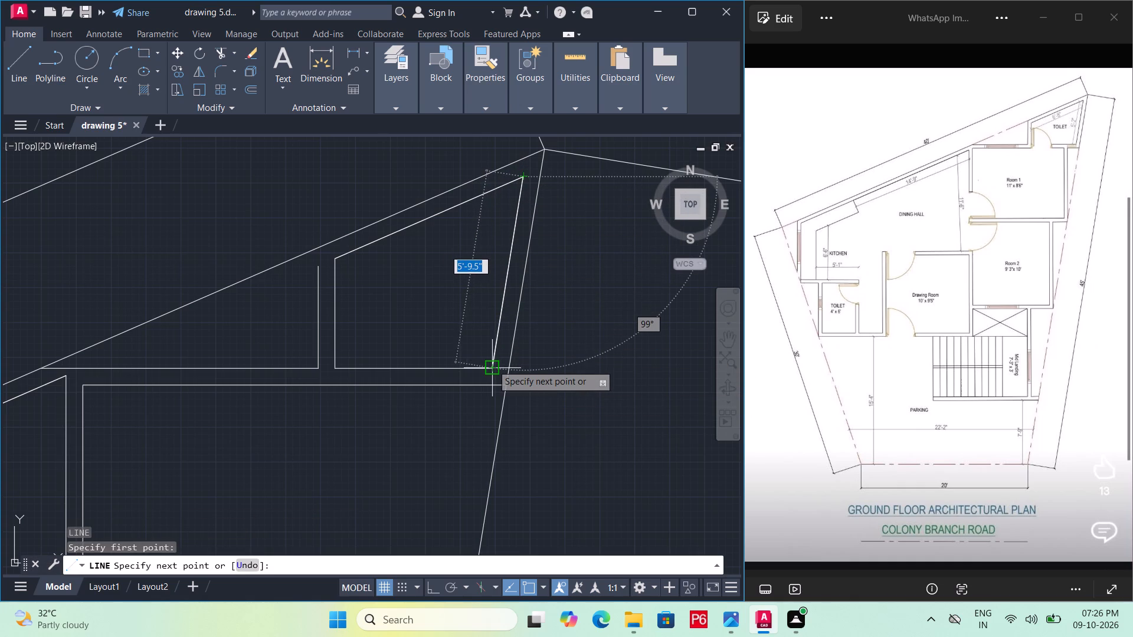
pyautogui.write('5\'7"')
pyautogui.press('Return')
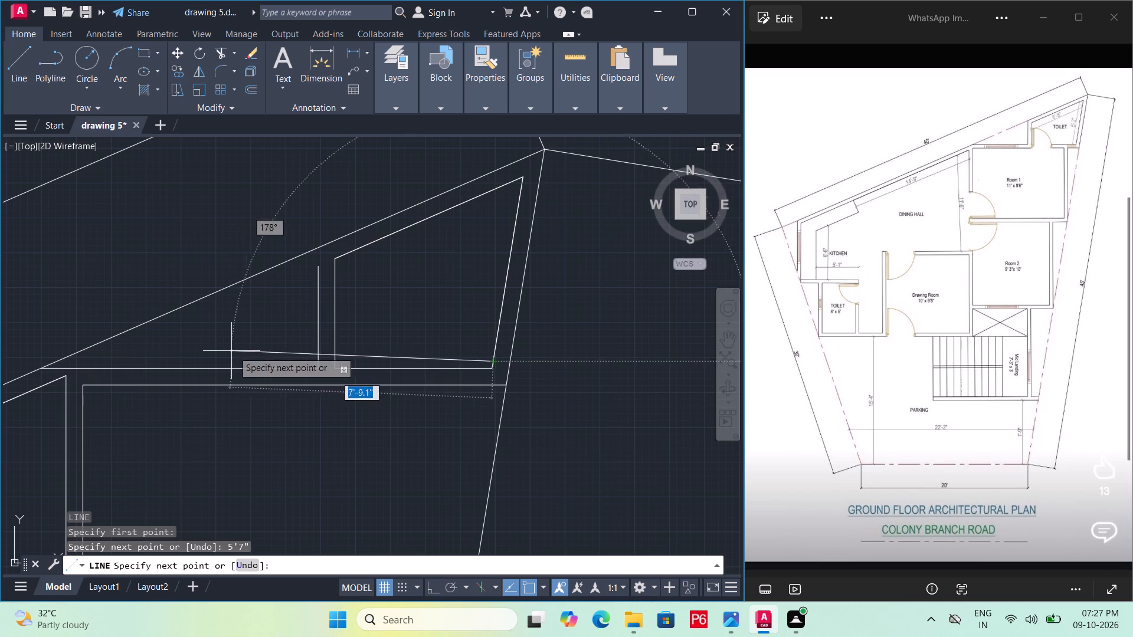
pyautogui.click(332, 358)
pyautogui.press('Escape')
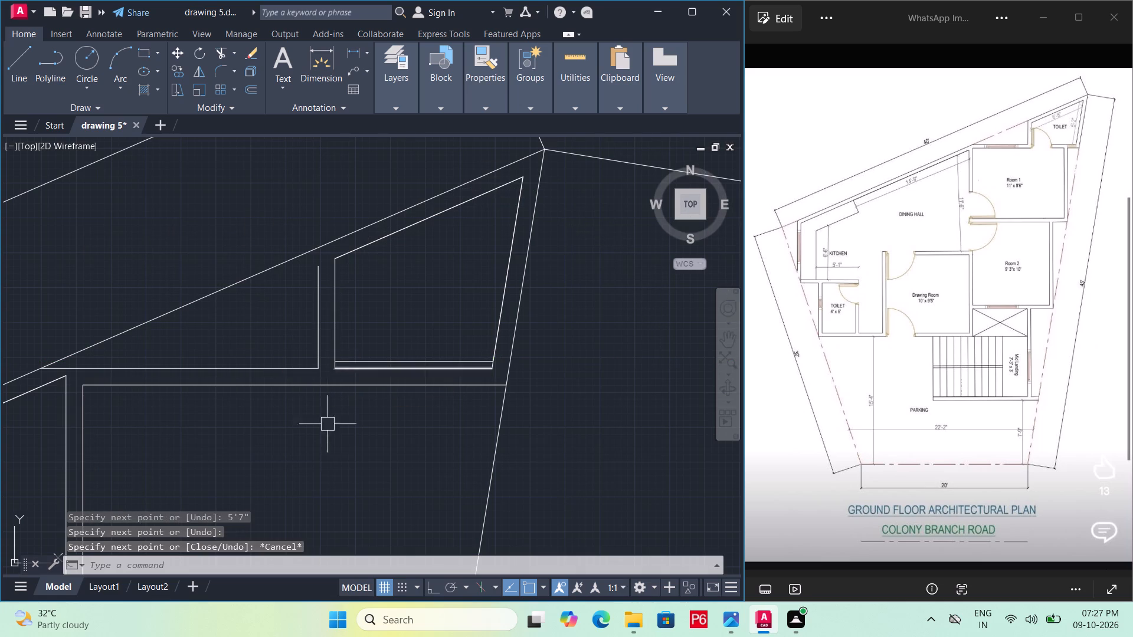
# Erase the upper toilet's old bottom line and the lower line of Room 1's top wall.
pyautogui.click(428, 372)
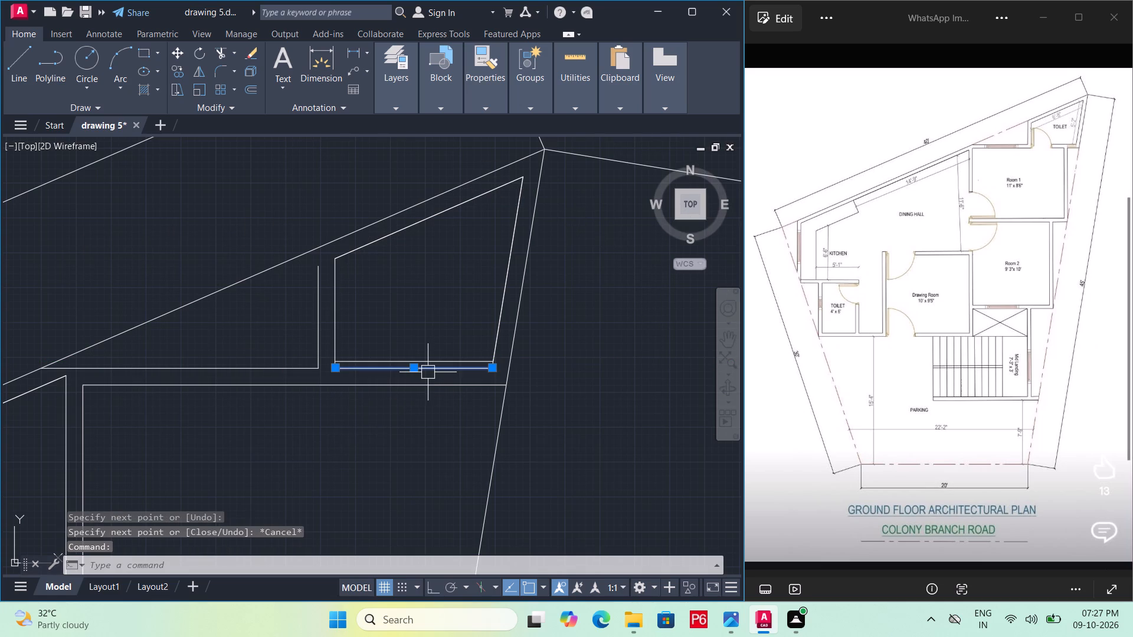
pyautogui.press('Delete')
pyautogui.doubleClick(428, 389)
pyautogui.press('Delete')
# Trim the vertical and slanted wall stubs extending below the upper toilet's new bottom line.
pyautogui.moveTo(315, 431); pyautogui.dragTo(483, 406, button='middle')
pyautogui.write('tr')
pyautogui.press('space')
pyautogui.press('space')
pyautogui.scroll(2, 501, 352)
pyautogui.click(505, 336)
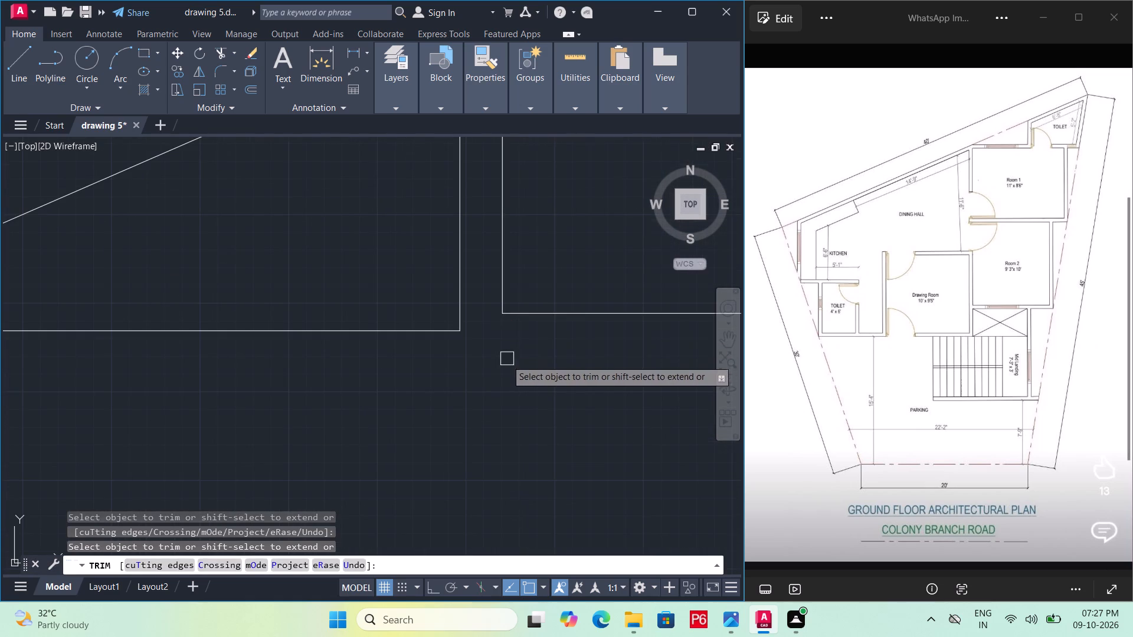
pyautogui.moveTo(501, 366); pyautogui.dragTo(220, 426, button='middle')
pyautogui.scroll(-1, 495, 370)
pyautogui.click(469, 411)
pyautogui.scroll(-1, 499, 394)
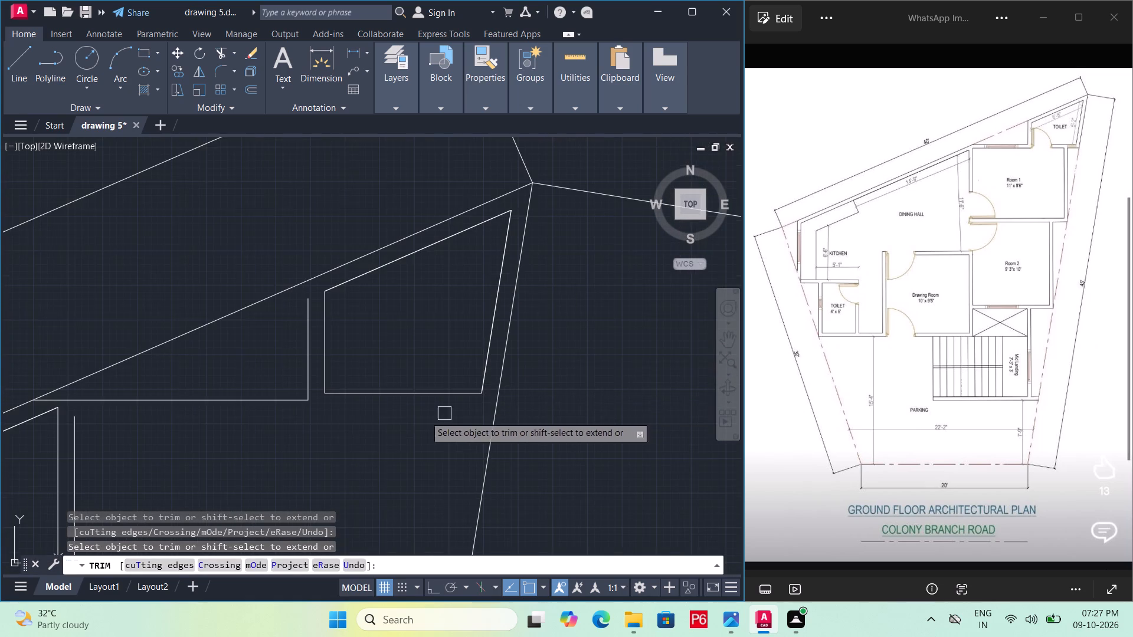
pyautogui.moveTo(323, 410); pyautogui.dragTo(418, 372, button='middle')
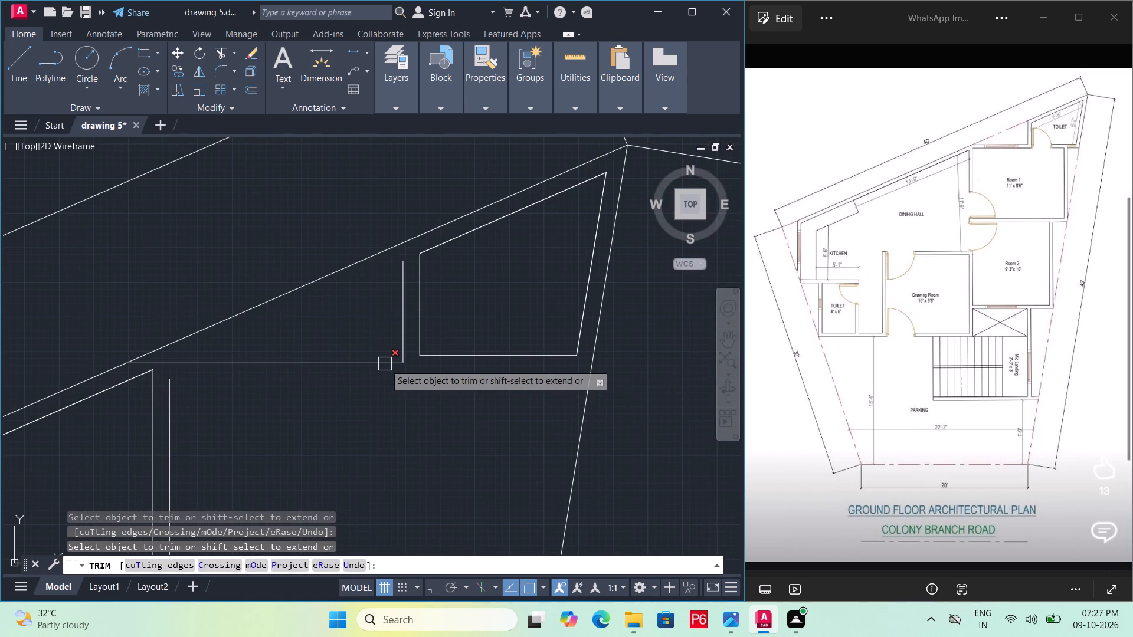
# Remove the leftover horizontal line between the upper toilet's outer vertical wall and the slanted boundary, and save the drawing.
pyautogui.click(385, 364)
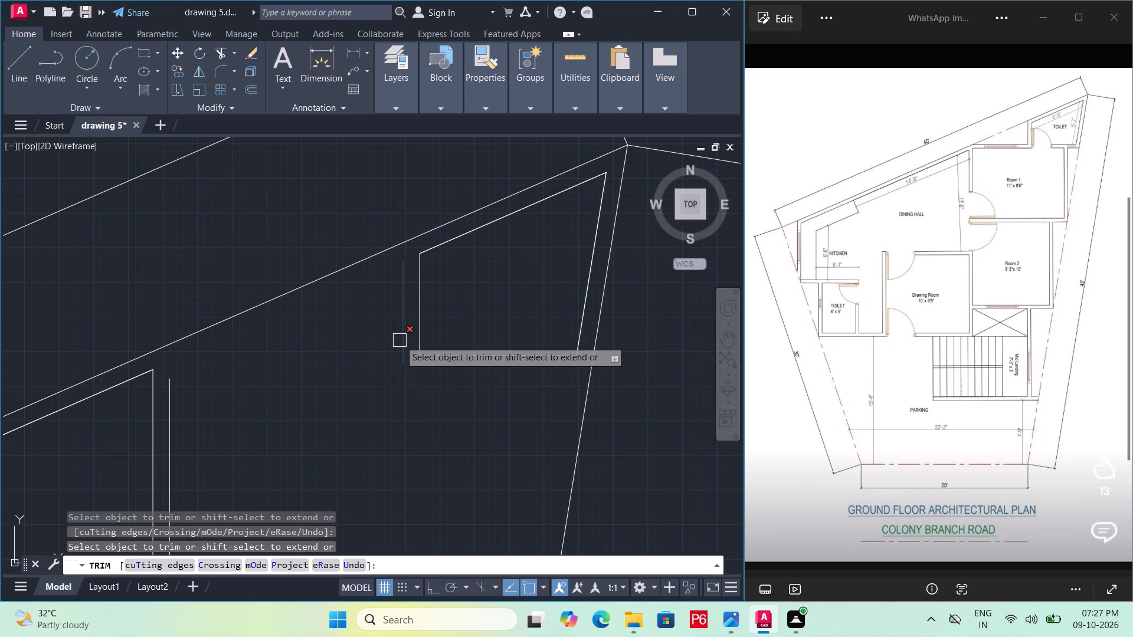
pyautogui.press('Delete')
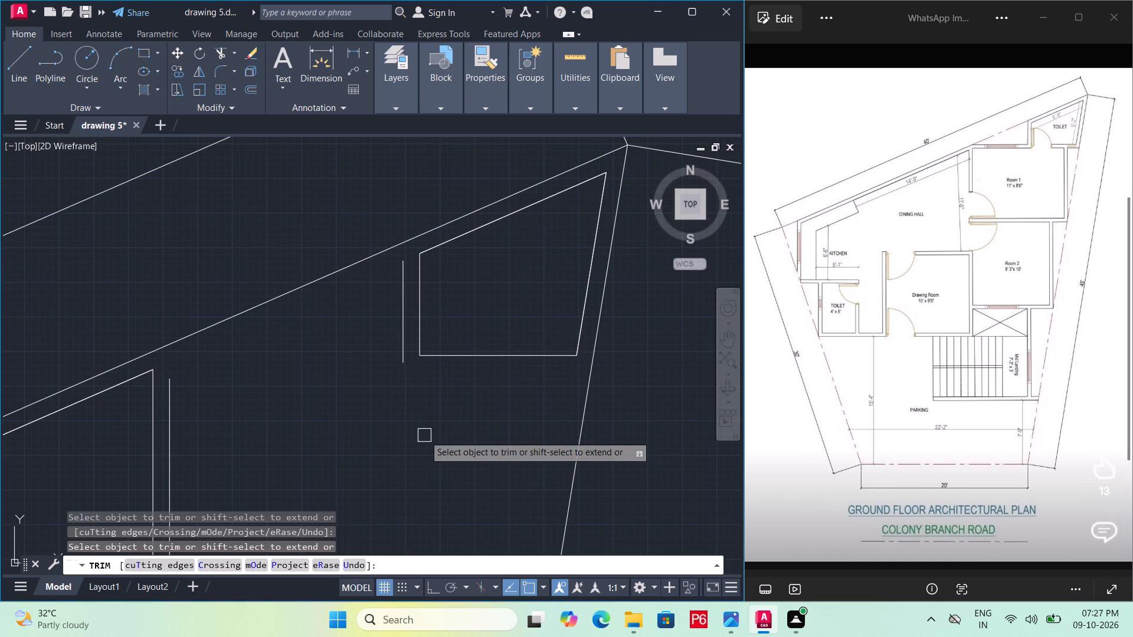
pyautogui.press('Escape')
pyautogui.hotkey('ctrl', 's')
pyautogui.hotkey('ctrl', 's')
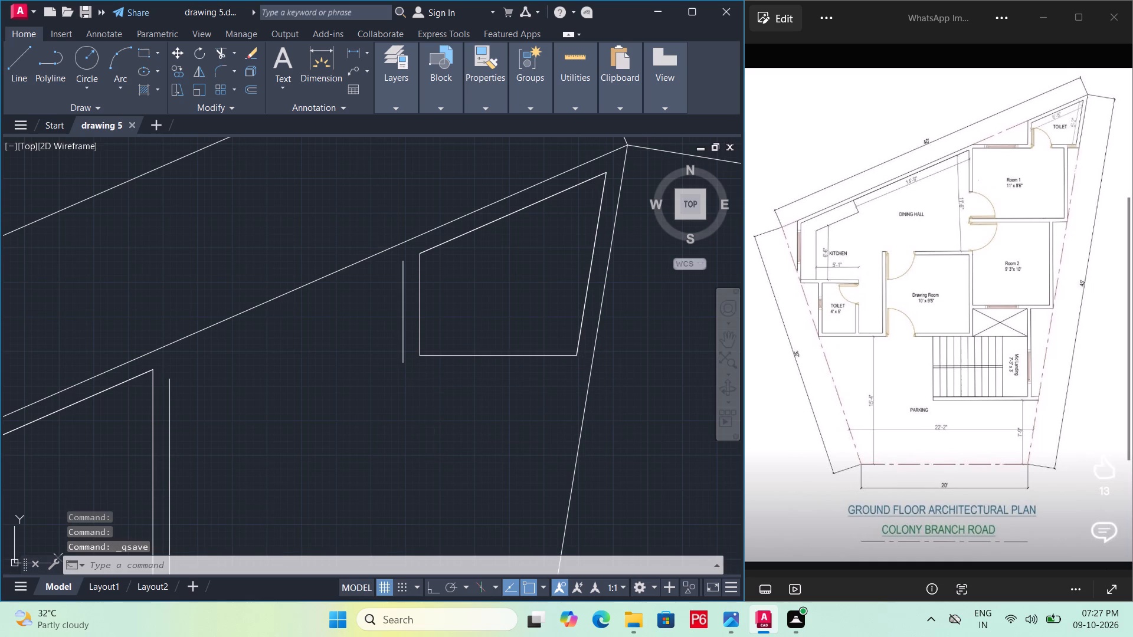
# Offset the upper toilet's bottom line 6" downward.
pyautogui.press('o')
pyautogui.press('Return')
pyautogui.press('6')
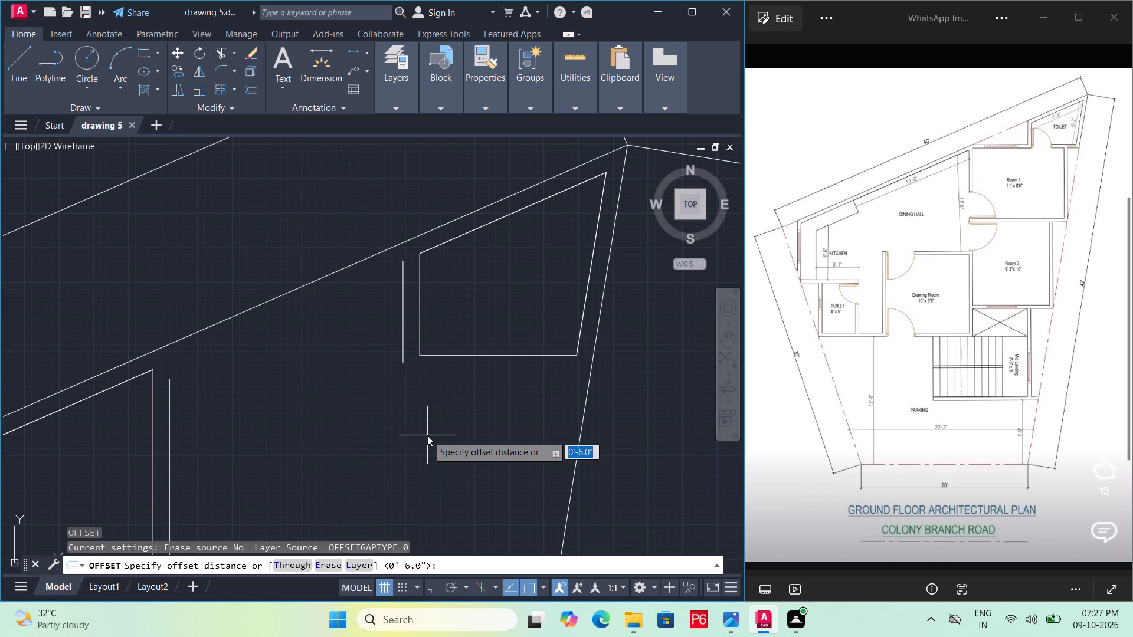
pyautogui.hotkey('shift', '"')
pyautogui.press('Return')
pyautogui.click(473, 359)
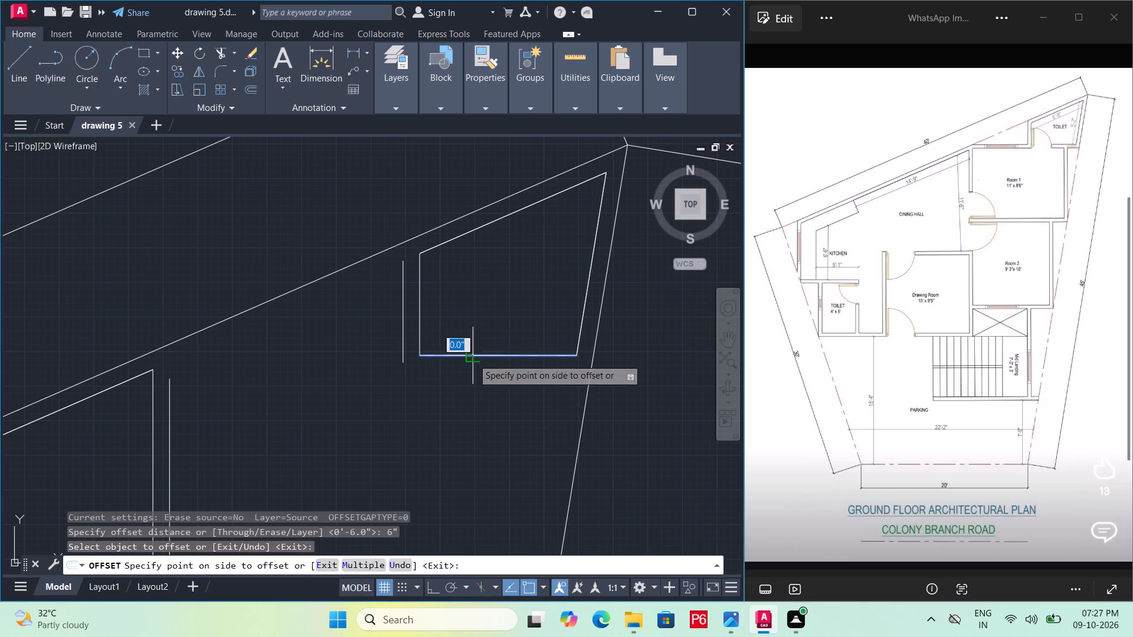
pyautogui.click(475, 435)
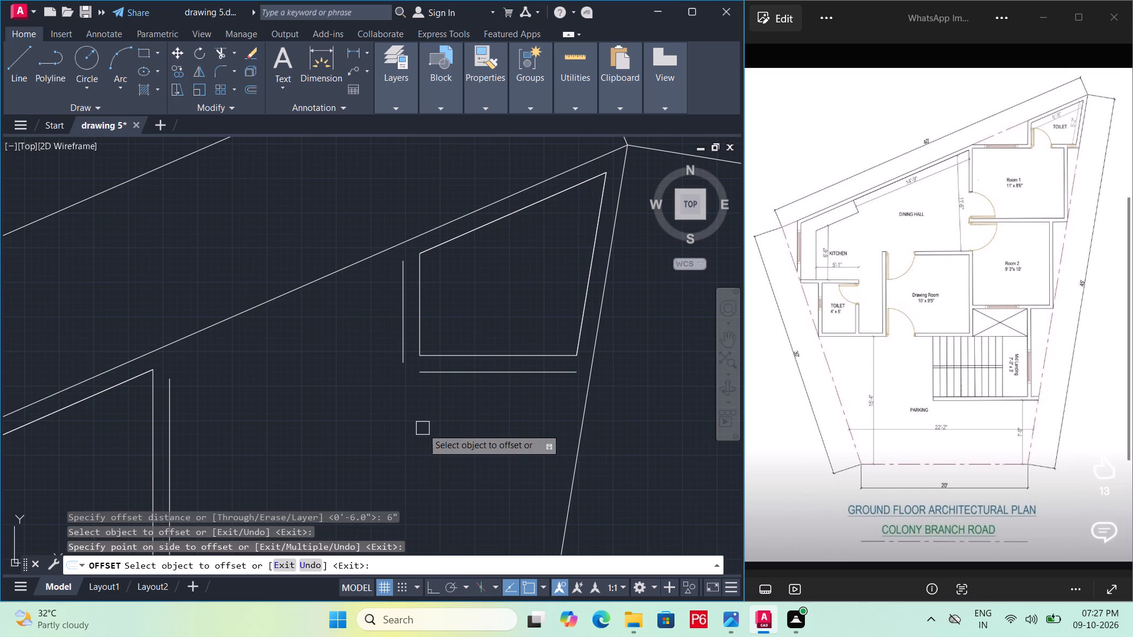
# Fillet the toilet's outer vertical wall line and the offset bottom line into a square corner.
pyautogui.press('f')
pyautogui.press('Escape')
pyautogui.write('f')
pyautogui.press('space')
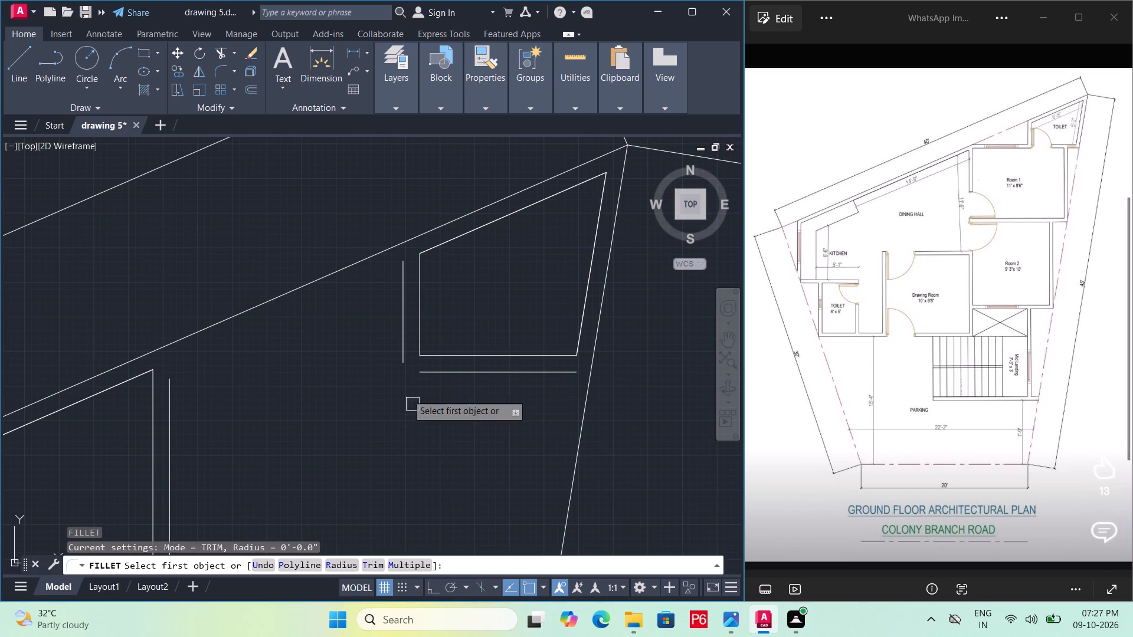
pyautogui.click(400, 343)
pyautogui.click(443, 376)
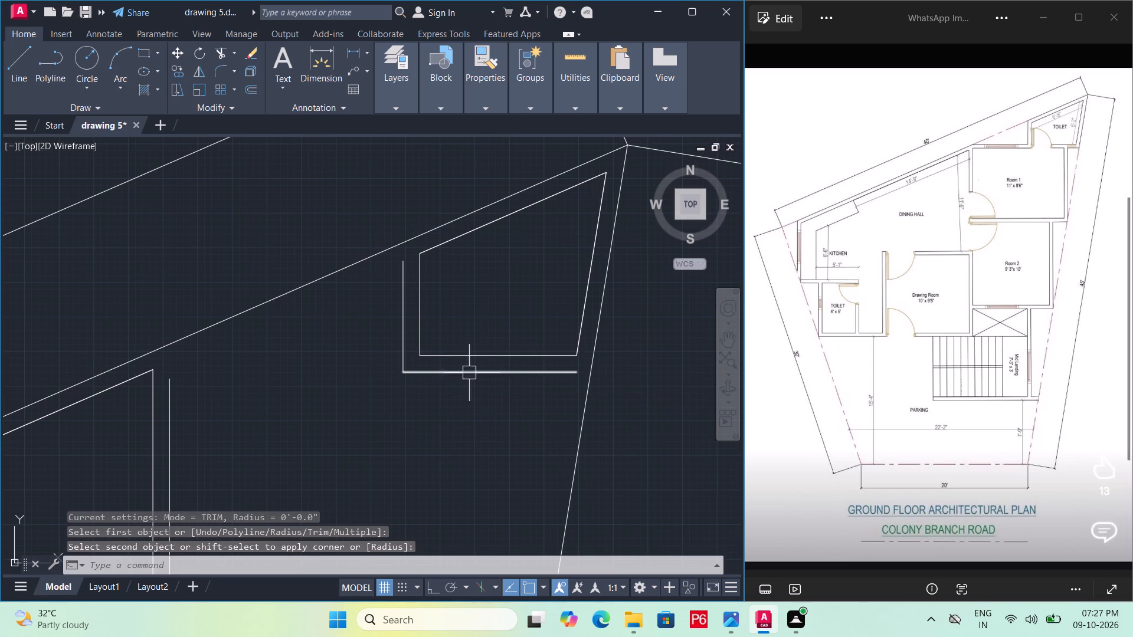
# Extend the upper toilet's outer bottom line to the 45' side boundary.
pyautogui.press('e')
pyautogui.write('x')
pyautogui.press('space')
pyautogui.press('space')
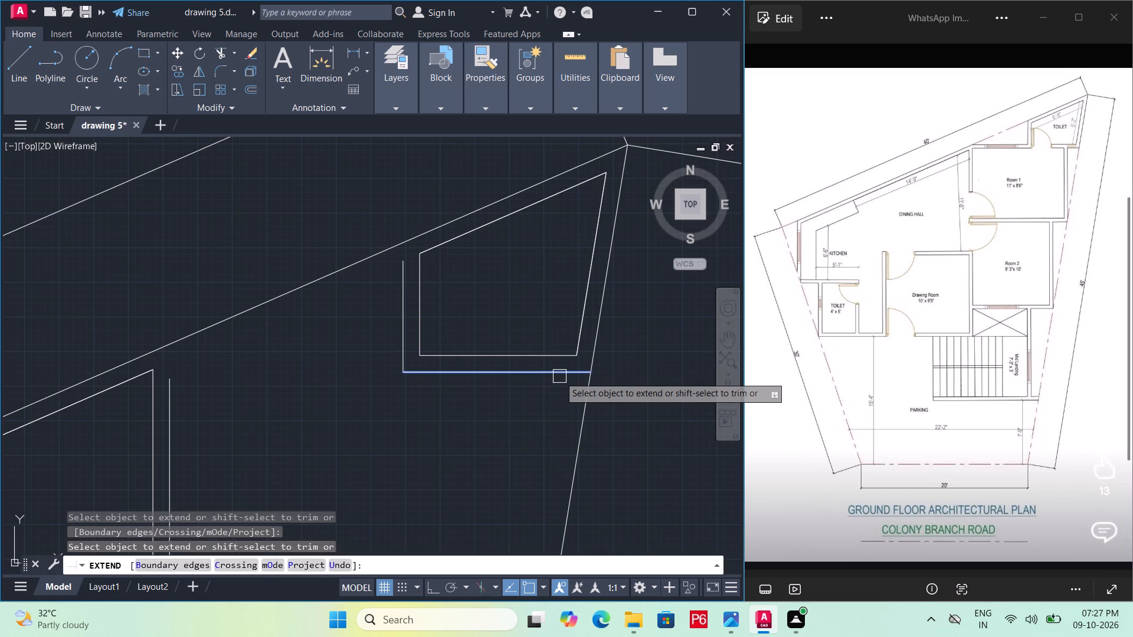
pyautogui.click(559, 376)
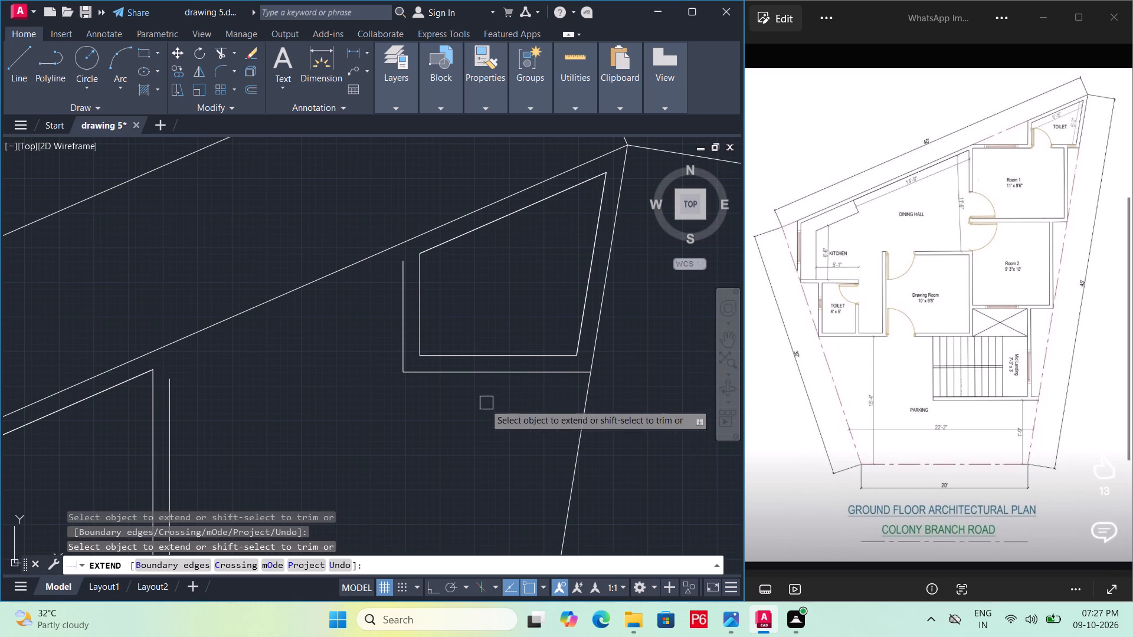
pyautogui.moveTo(354, 339); pyautogui.dragTo(417, 349, button='middle')
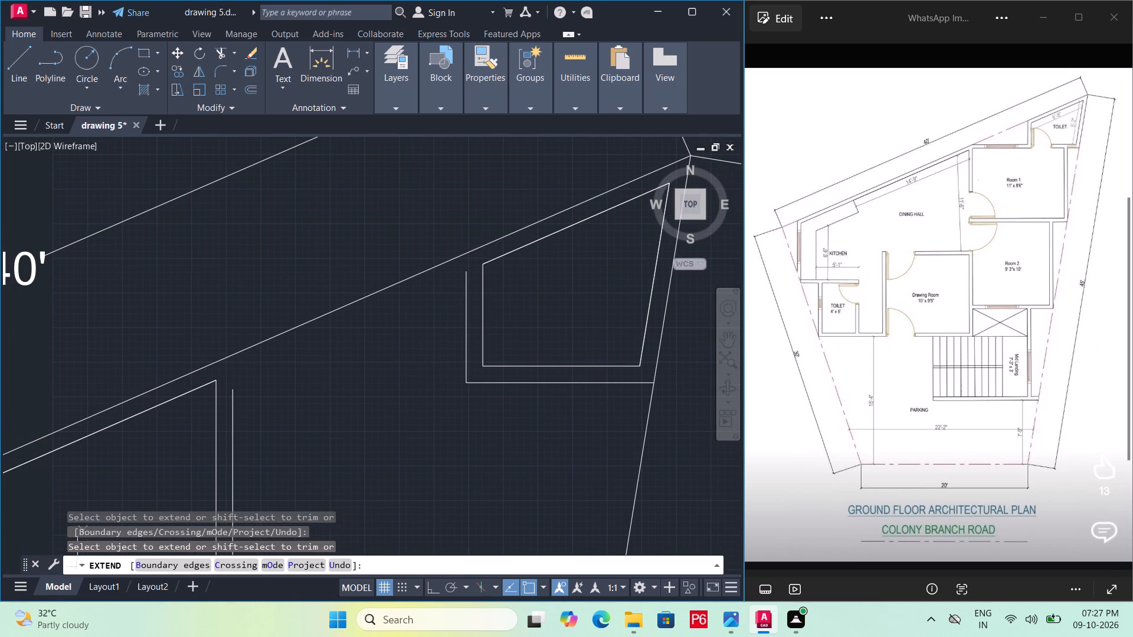
pyautogui.press('Escape')
pyautogui.press('Escape')
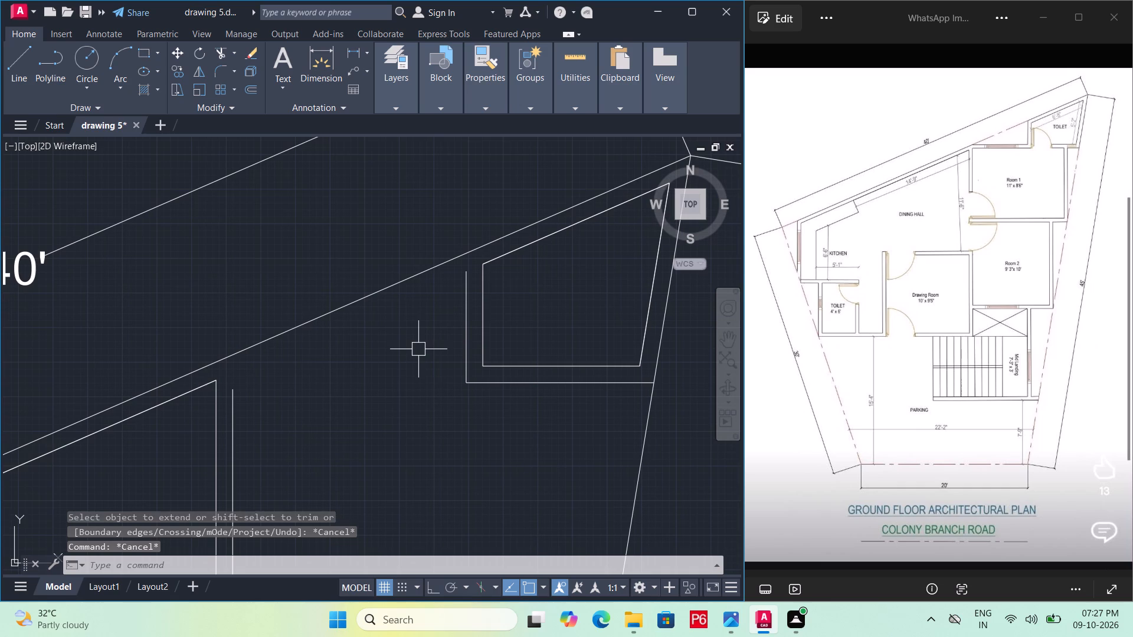
# Extend the upper toilet's outer vertical wall line up to the 40' slanted boundary and save the drawing.
pyautogui.write('ex')
pyautogui.press('space')
pyautogui.press('space')
pyautogui.click(466, 317)
pyautogui.scroll(-1, 451, 366)
pyautogui.press('Escape')
pyautogui.moveTo(450, 366); pyautogui.dragTo(440, 347, button='middle')
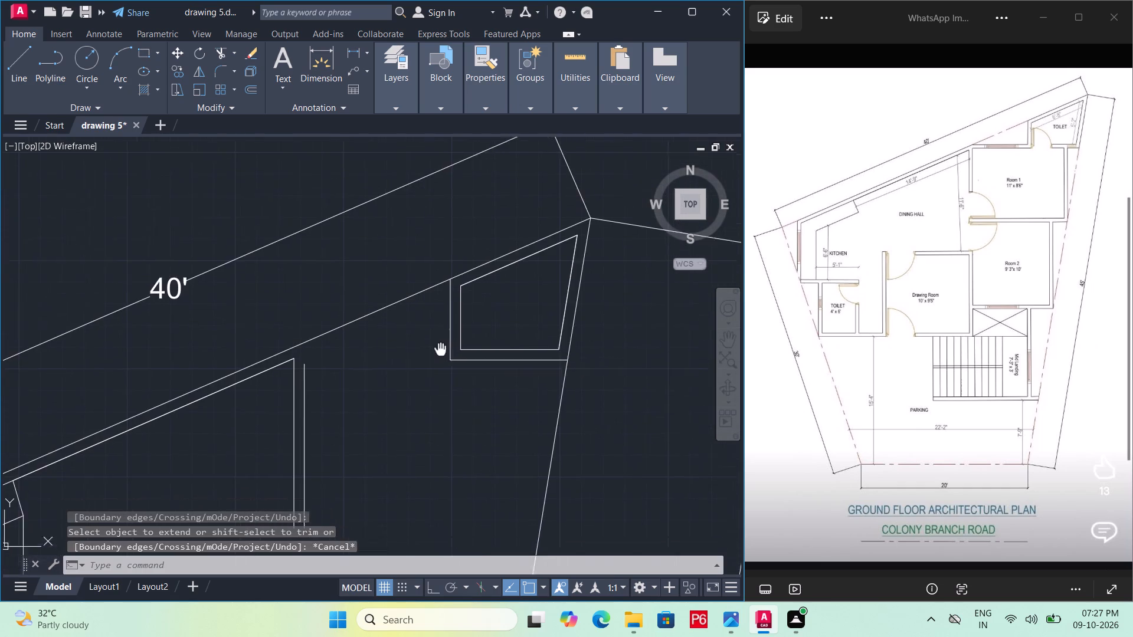
pyautogui.moveTo(440, 347); pyautogui.dragTo(435, 327, button='middle')
pyautogui.scroll(-1, 435, 333)
pyautogui.hotkey('ctrl', 's')
pyautogui.hotkey('ctrl', 's')
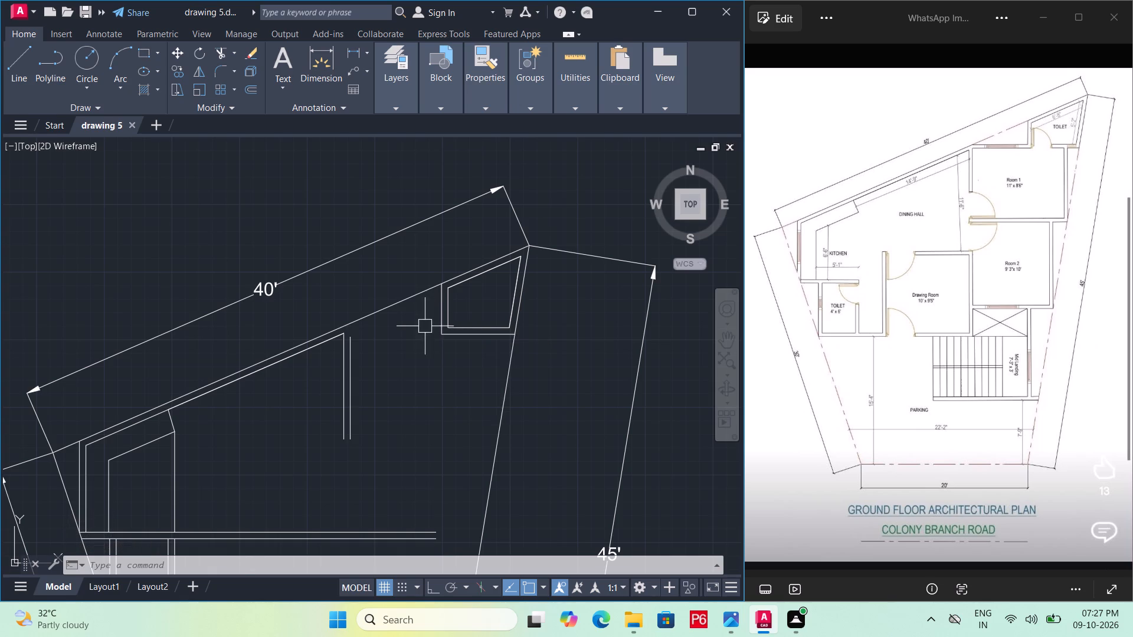
# Erase the two vertical wall lines between the dining hall and Room 1.
pyautogui.scroll(-1, 422, 326)
pyautogui.moveTo(419, 325); pyautogui.dragTo(424, 342, button='middle')
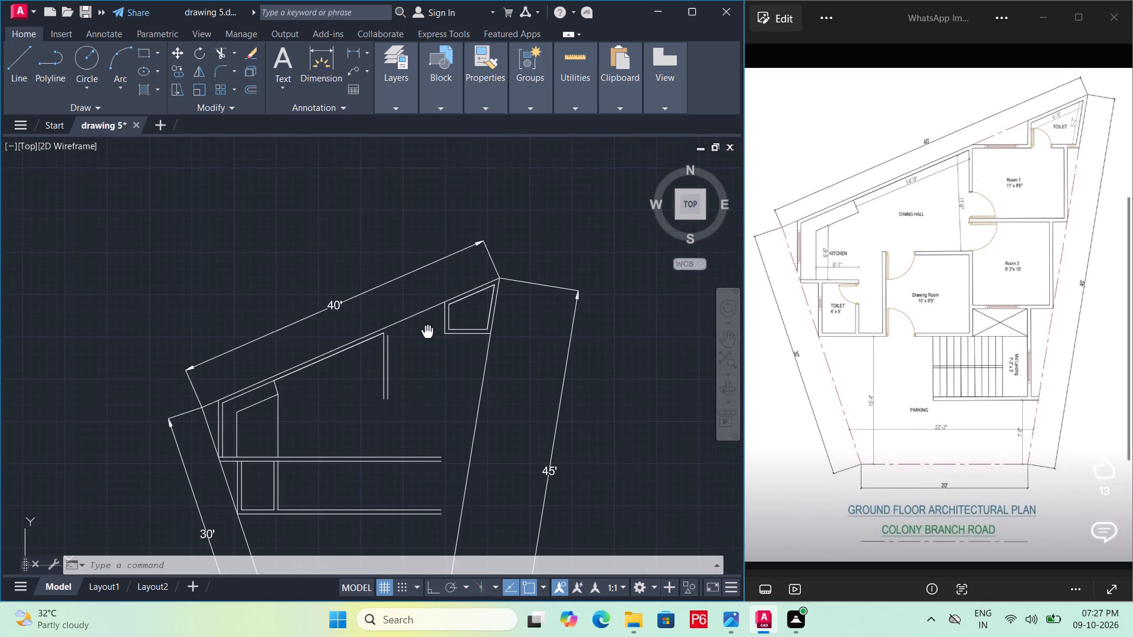
pyautogui.moveTo(424, 342); pyautogui.dragTo(423, 345, button='middle')
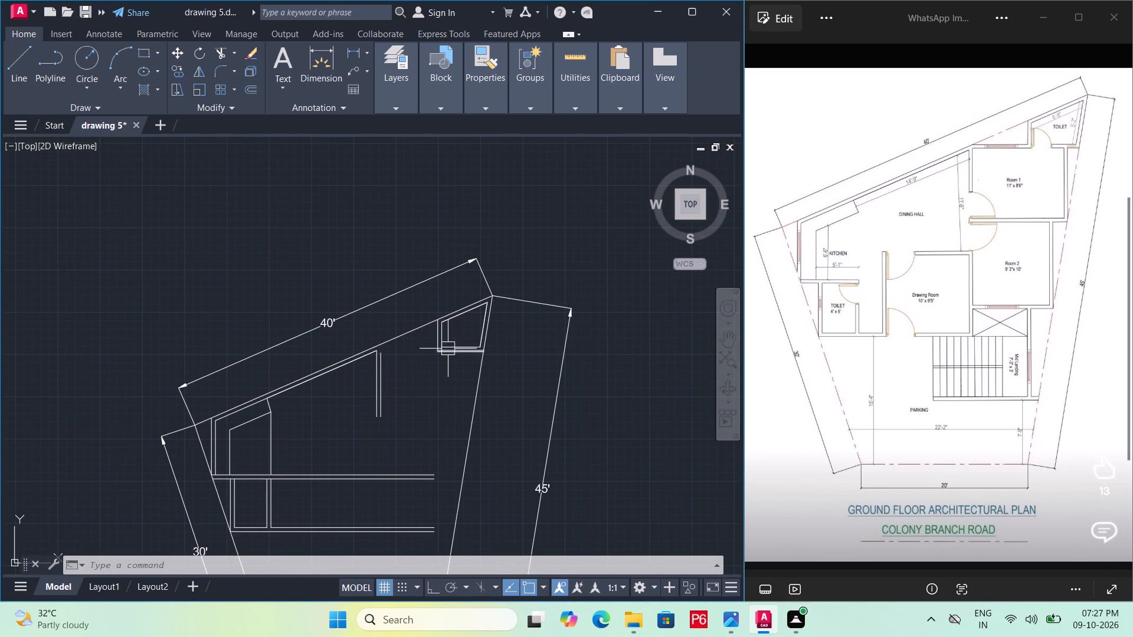
pyautogui.scroll(3, 430, 370)
pyautogui.moveTo(420, 364); pyautogui.dragTo(420, 372, button='middle')
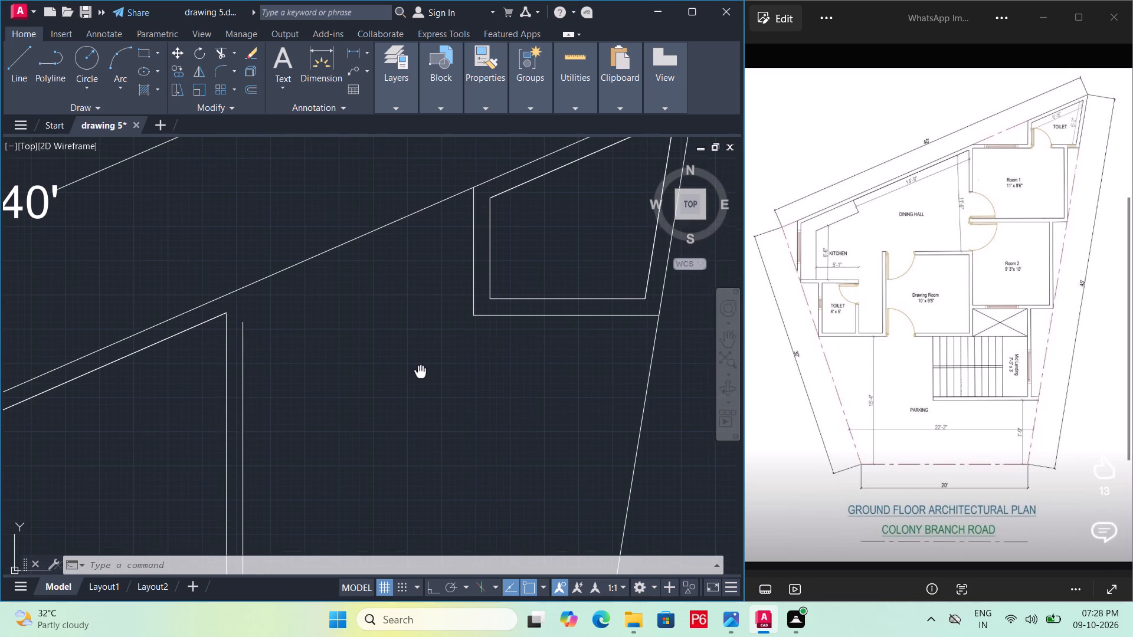
pyautogui.moveTo(420, 372); pyautogui.dragTo(420, 376, button='middle')
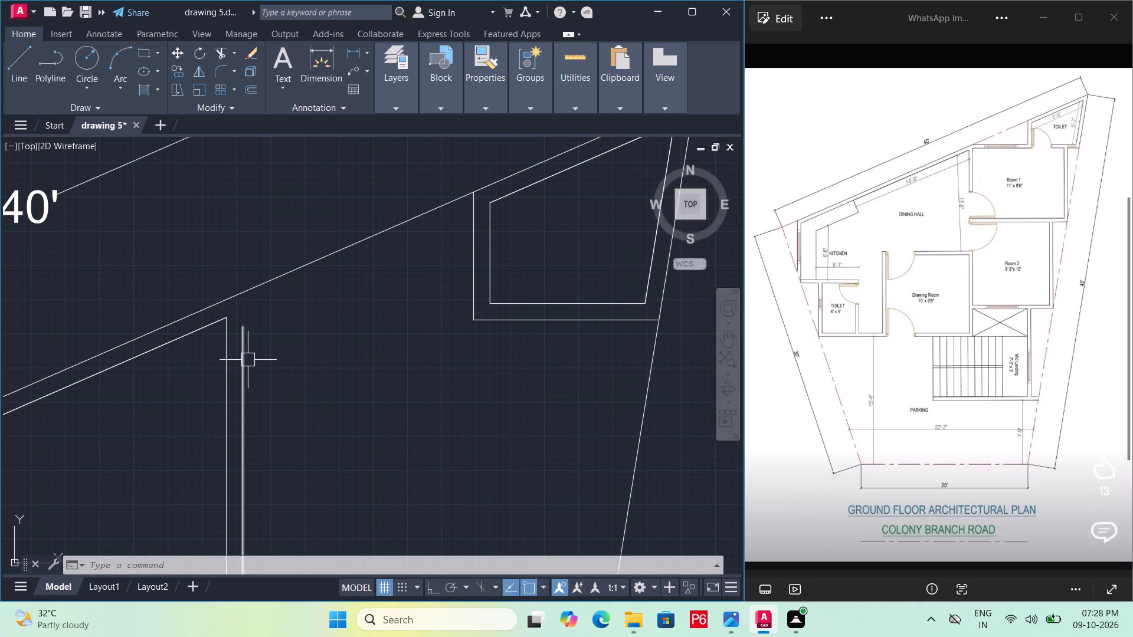
pyautogui.scroll(-1, 266, 338)
pyautogui.click(249, 356)
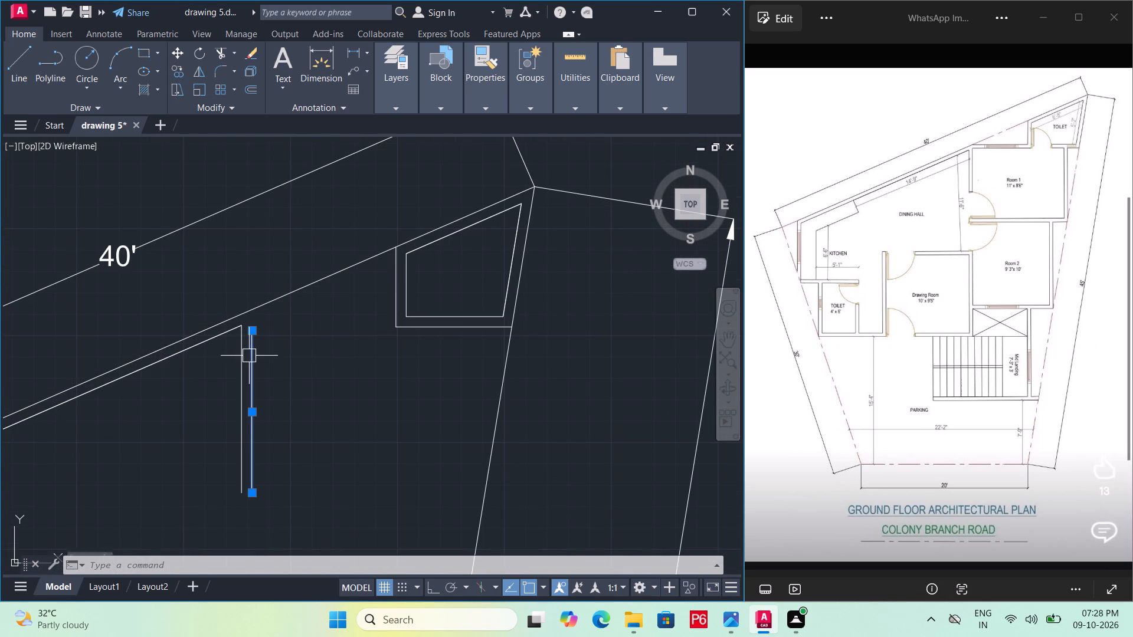
pyautogui.press('Delete')
pyautogui.click(244, 365)
pyautogui.press('Delete')
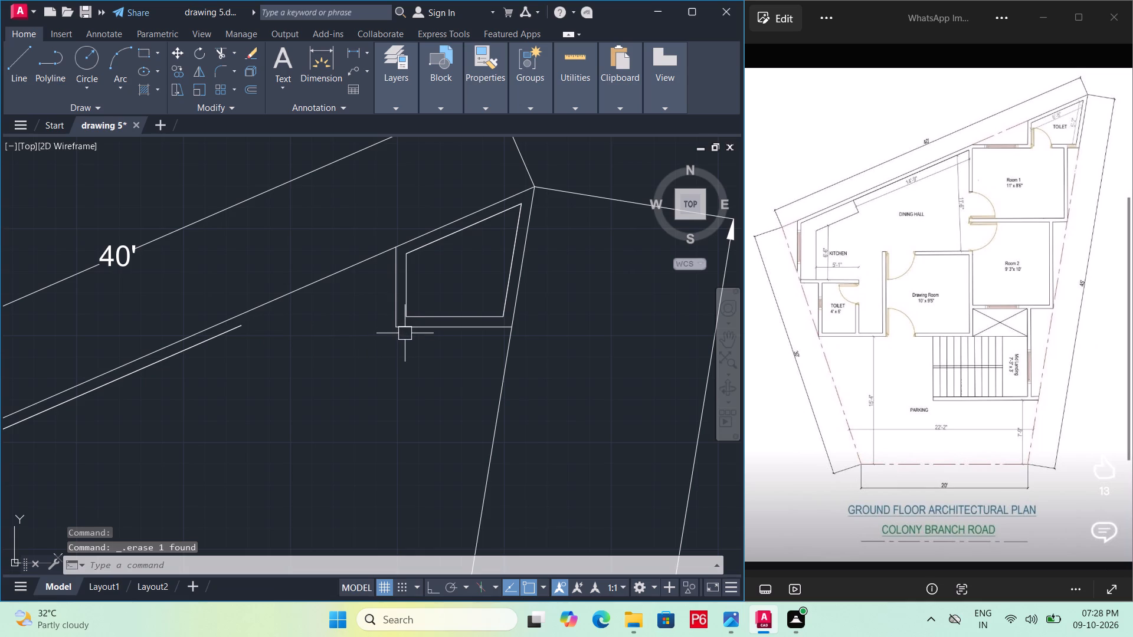
# Shorten the two overlapping inner lines of the dining hall's slanted wall by pulling their upper ends back along the wall.
pyautogui.click(241, 331)
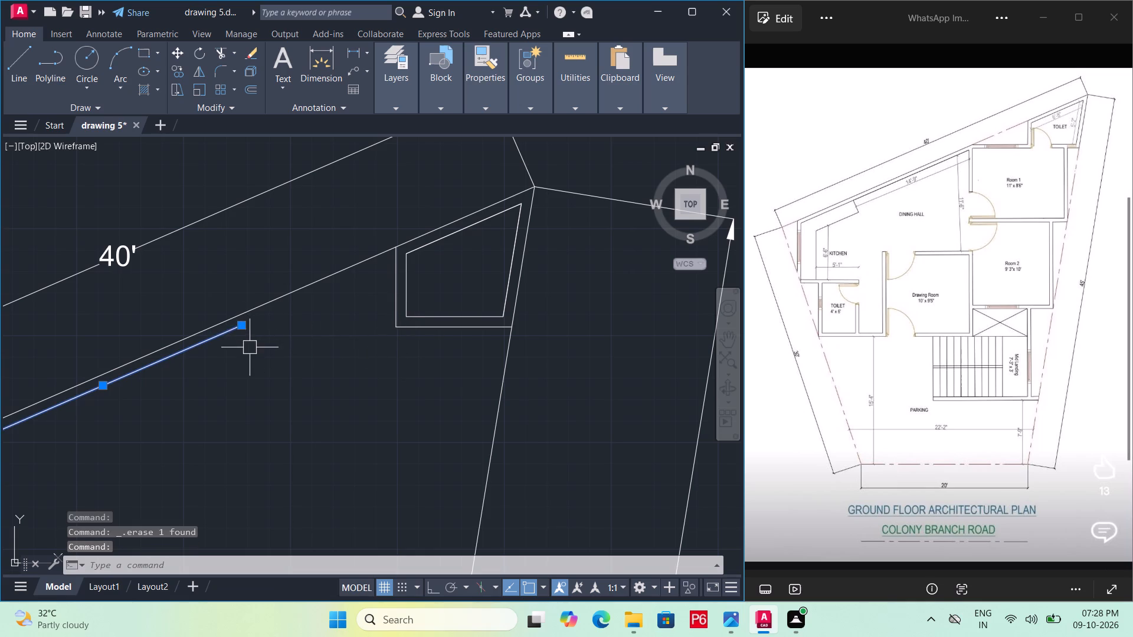
pyautogui.click(241, 327)
pyautogui.click(178, 362)
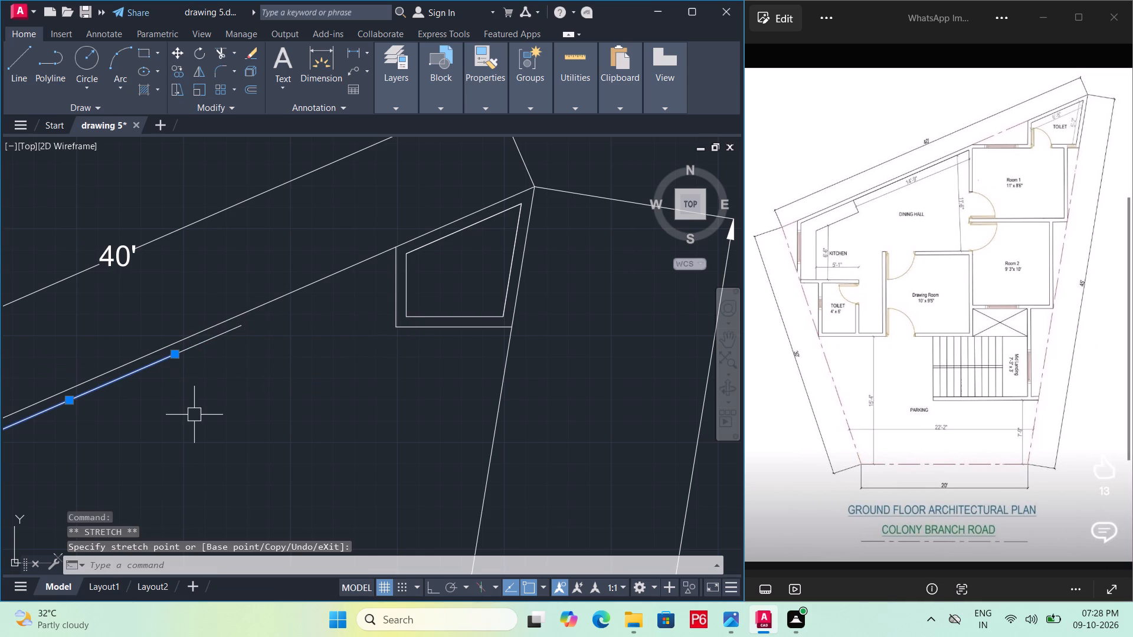
pyautogui.press('Escape')
pyautogui.click(235, 325)
pyautogui.click(240, 326)
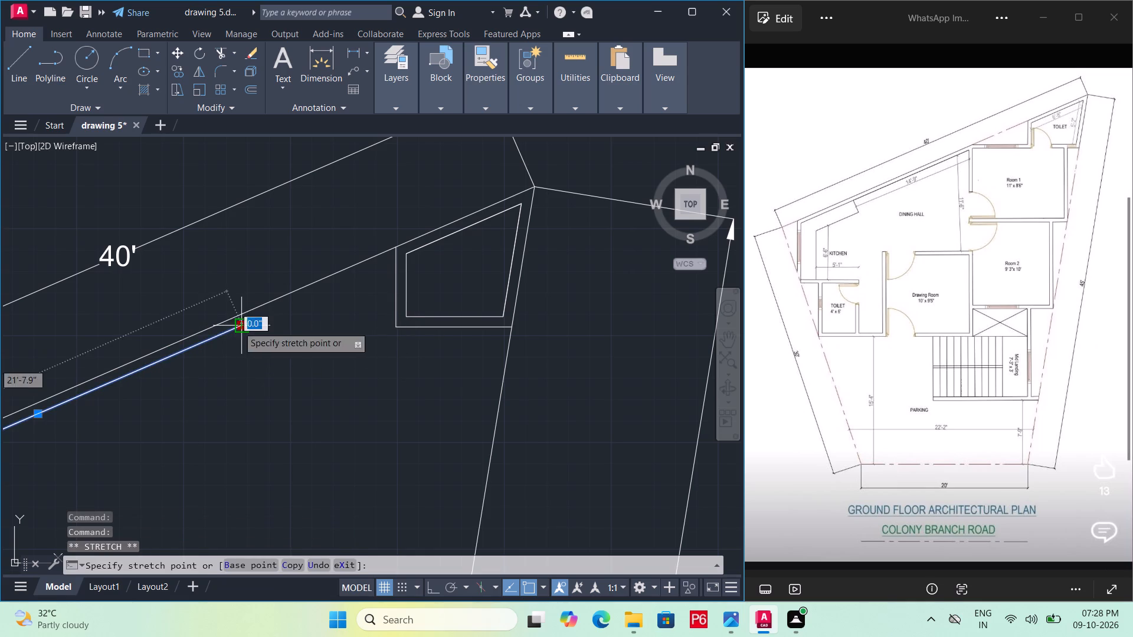
pyautogui.click(156, 364)
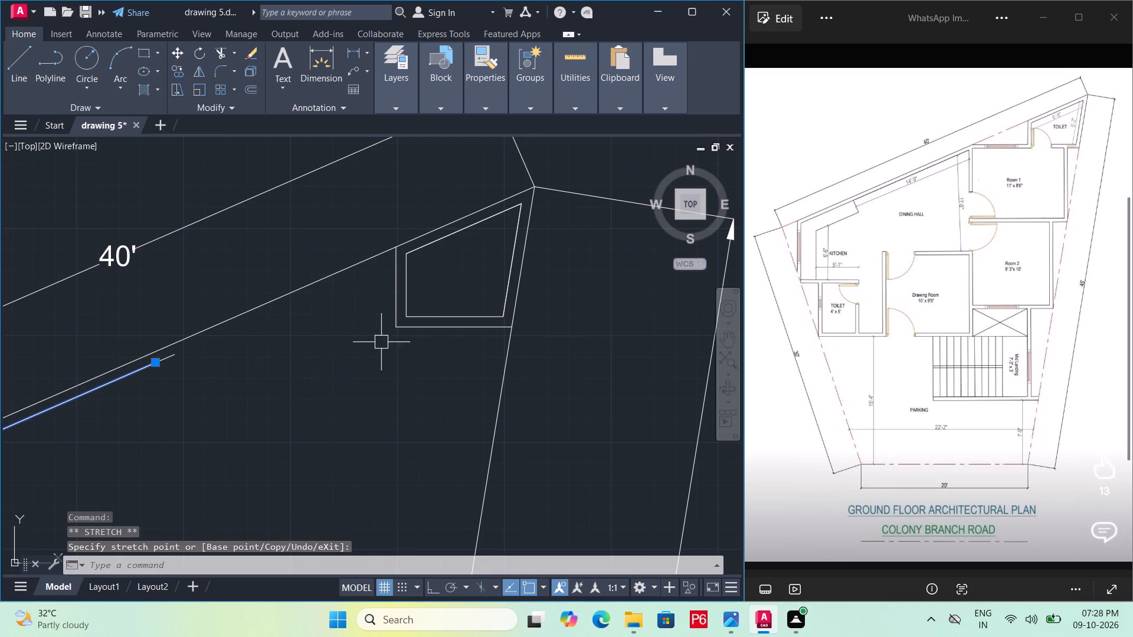
# Extend the upper toilet's outer bottom line past the vertical wall to the 40' slanted boundary.
pyautogui.write('ex')
pyautogui.press('space')
pyautogui.press('space')
pyautogui.press('Escape')
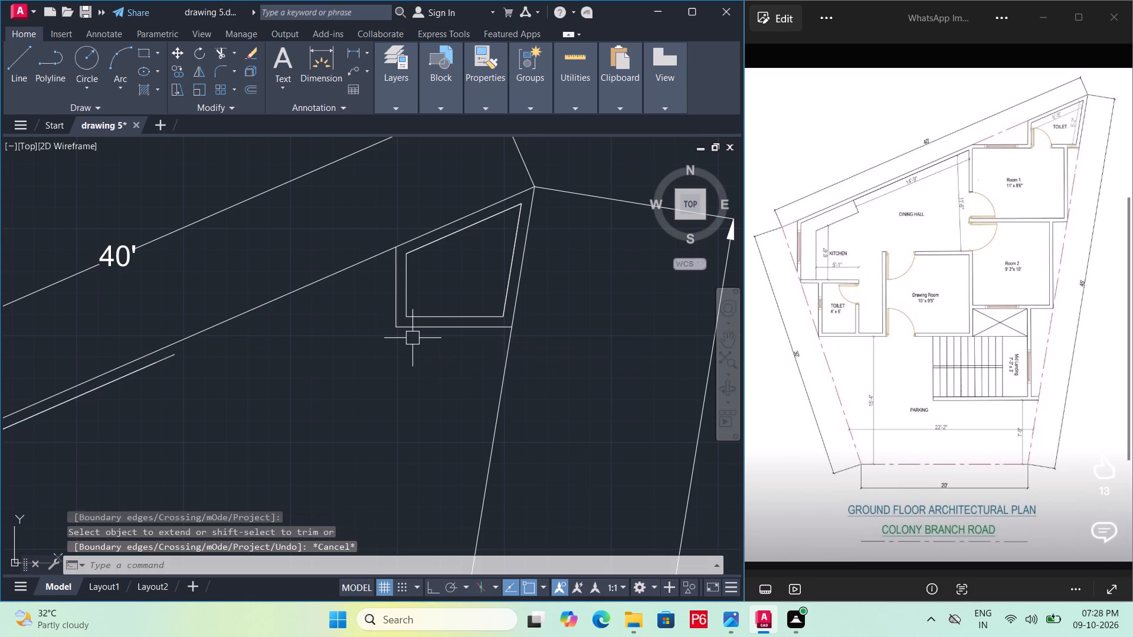
pyautogui.write('exx')
pyautogui.press('BackSpace')
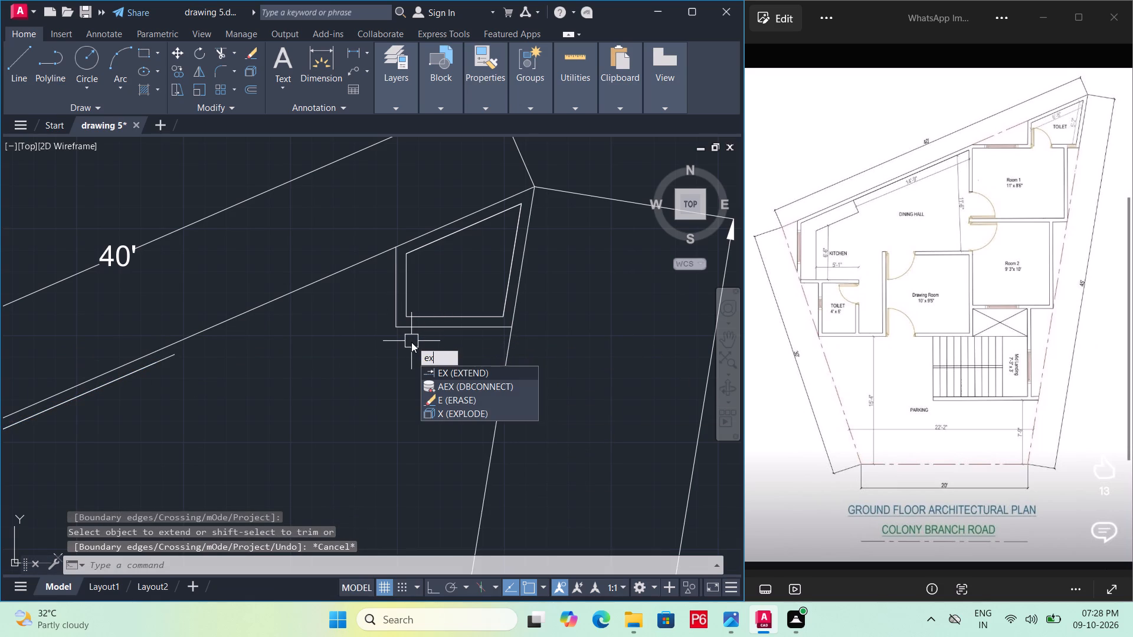
pyautogui.press('space')
pyautogui.press('space')
pyautogui.click(405, 333)
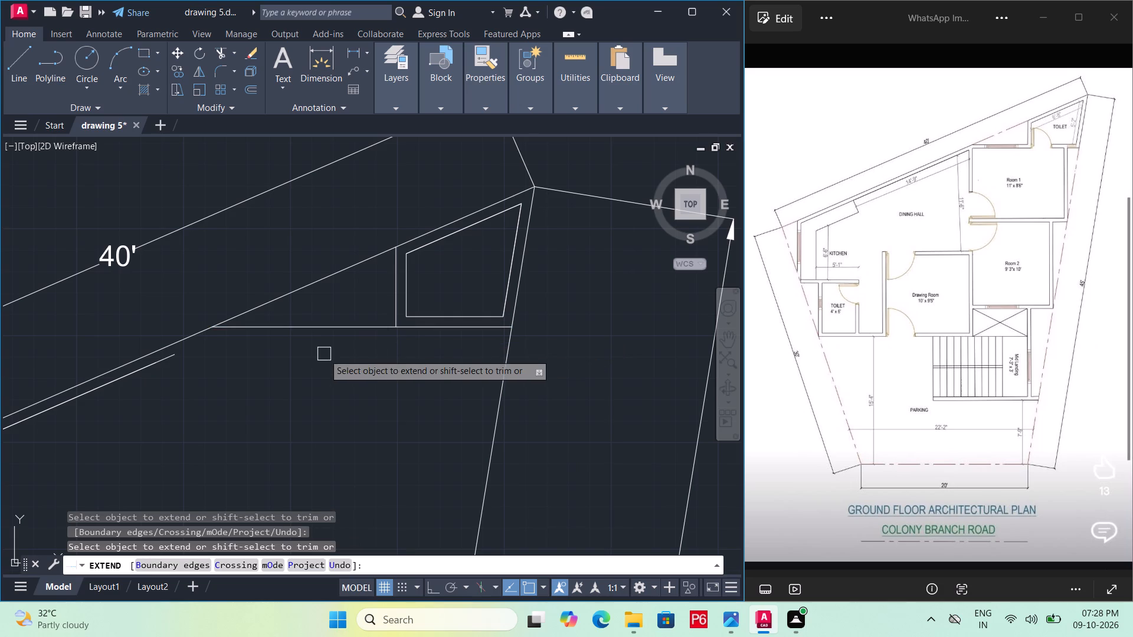
pyautogui.moveTo(324, 352); pyautogui.dragTo(334, 326, button='middle')
pyautogui.scroll(-1, 334, 326)
pyautogui.moveTo(334, 326); pyautogui.dragTo(339, 267, button='middle')
pyautogui.press('Escape')
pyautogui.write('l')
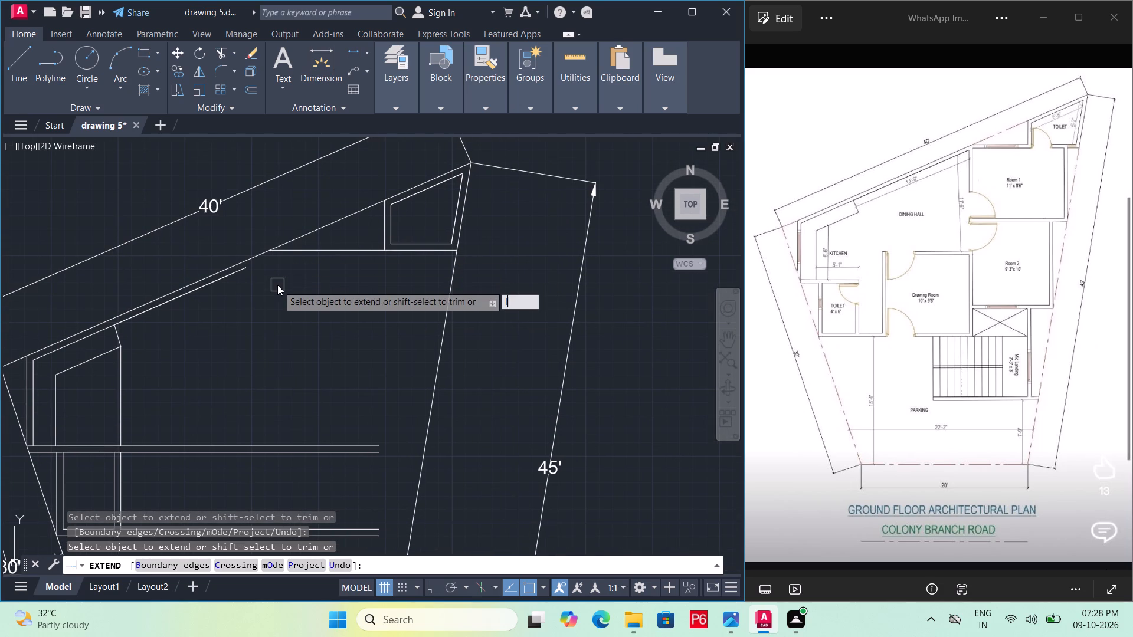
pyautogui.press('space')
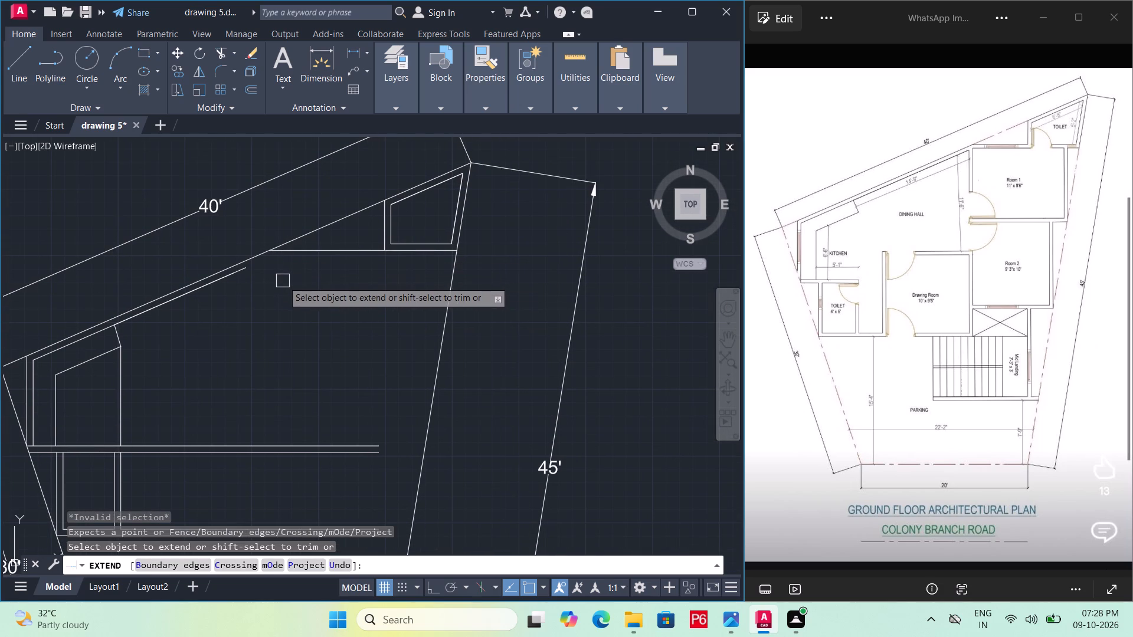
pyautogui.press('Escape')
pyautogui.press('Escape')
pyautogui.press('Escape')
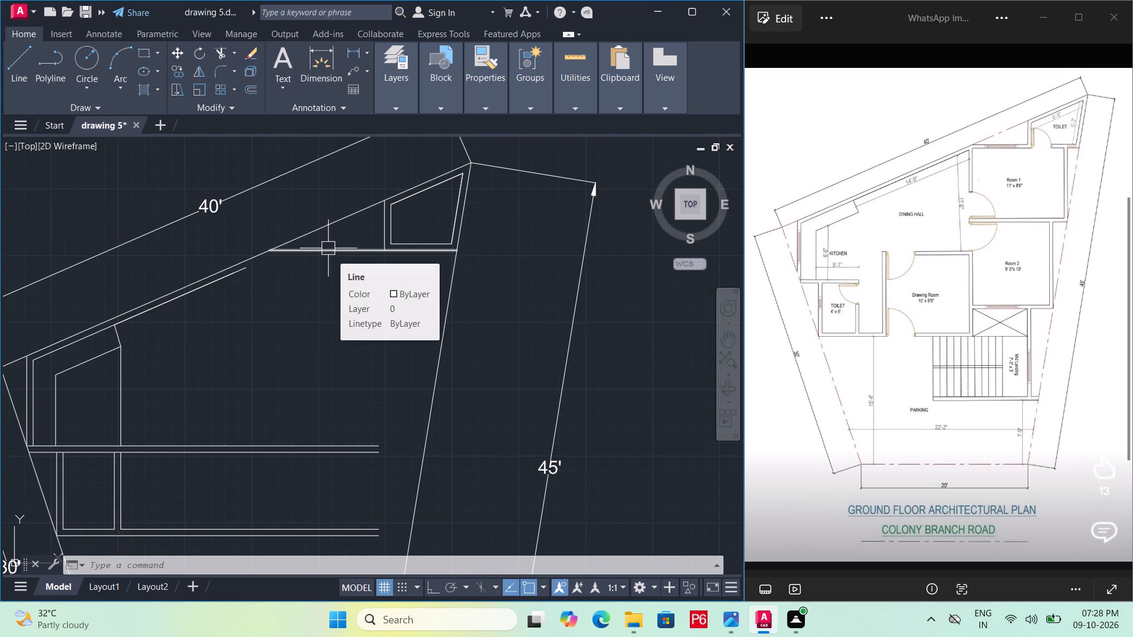
# Extend the upper toilet's inner bottom line across to the 40' slanted boundary and the 45' side boundary.
pyautogui.scroll(1, 330, 245)
pyautogui.moveTo(333, 249); pyautogui.dragTo(334, 252, button='middle')
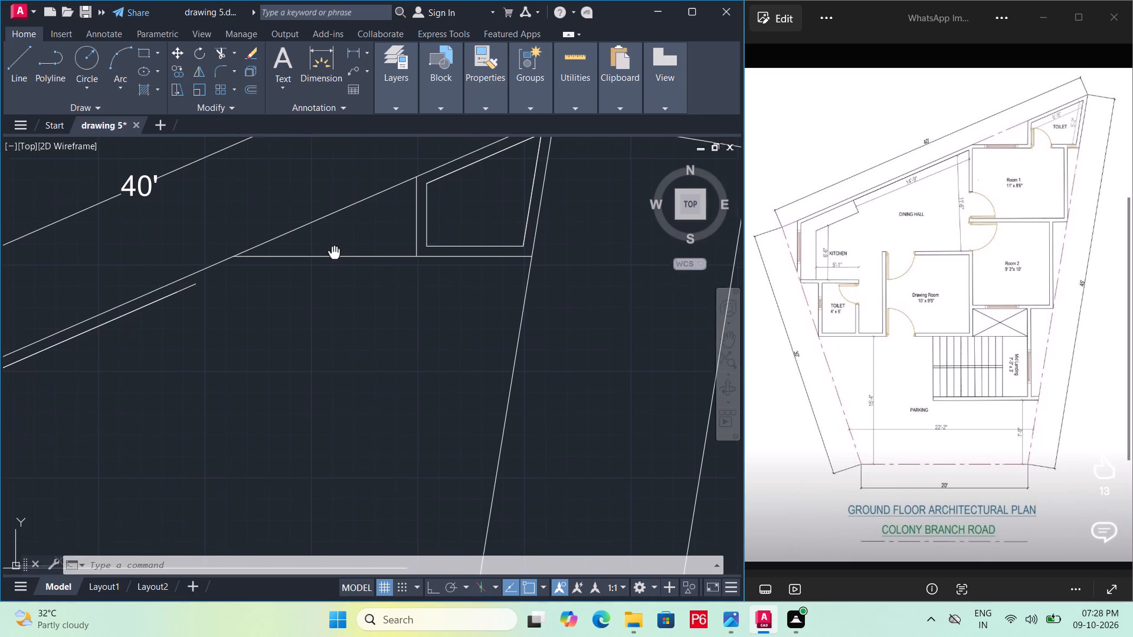
pyautogui.moveTo(334, 252); pyautogui.dragTo(336, 261, button='middle')
pyautogui.scroll(1, 395, 261)
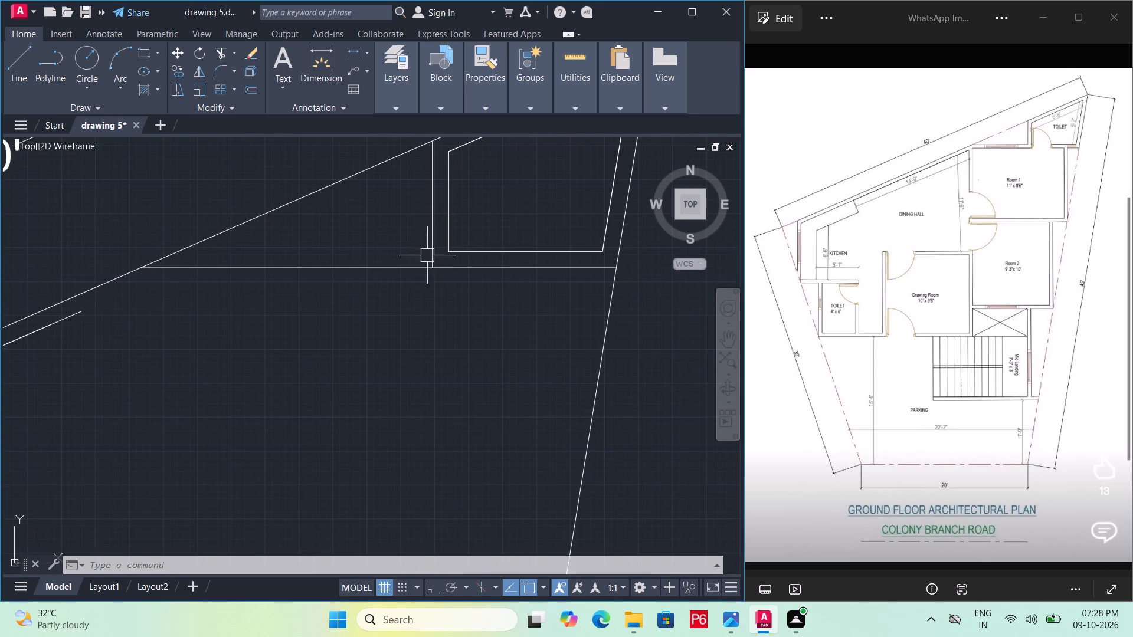
pyautogui.press('e')
pyautogui.write('x')
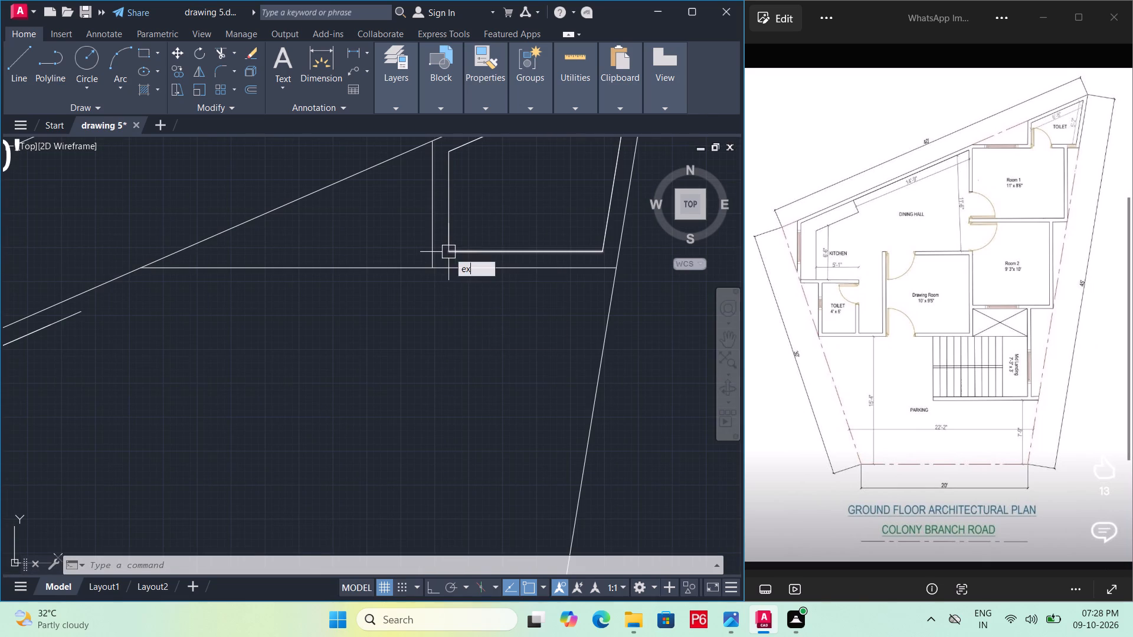
pyautogui.press('space')
pyautogui.press('space')
pyautogui.click(469, 250)
pyautogui.click(433, 255)
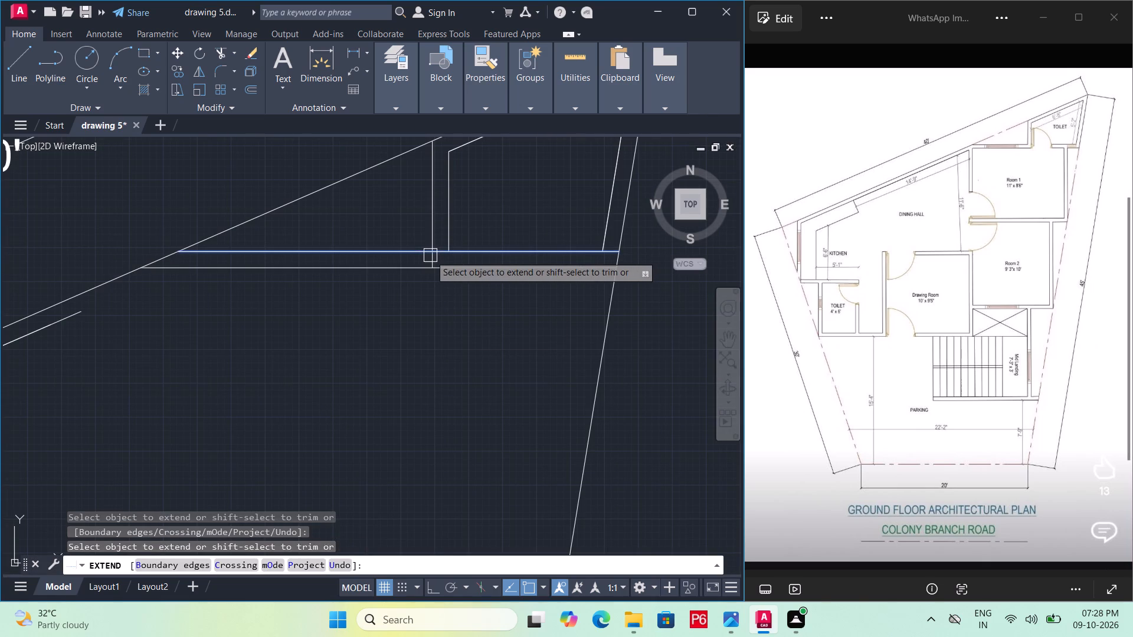
# Trim the toilet's inner bottom line between the two vertical wall lines and the vertical line's stub below it.
pyautogui.press('Escape')
pyautogui.scroll(1, 438, 254)
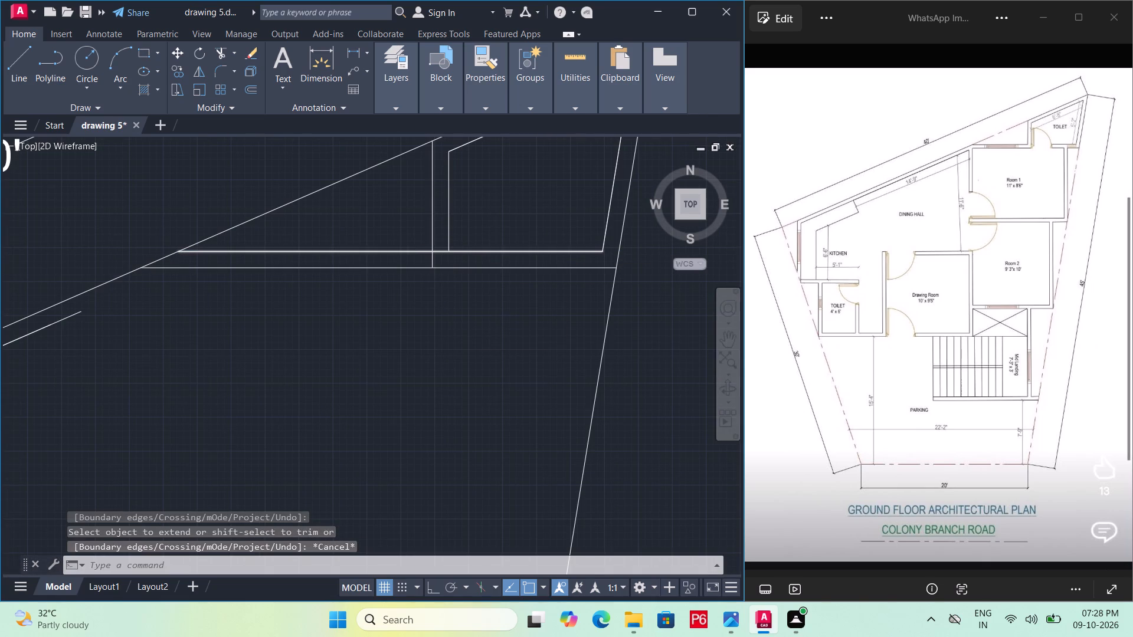
pyautogui.write('tr')
pyautogui.press('space')
pyautogui.press('space')
pyautogui.doubleClick(444, 254)
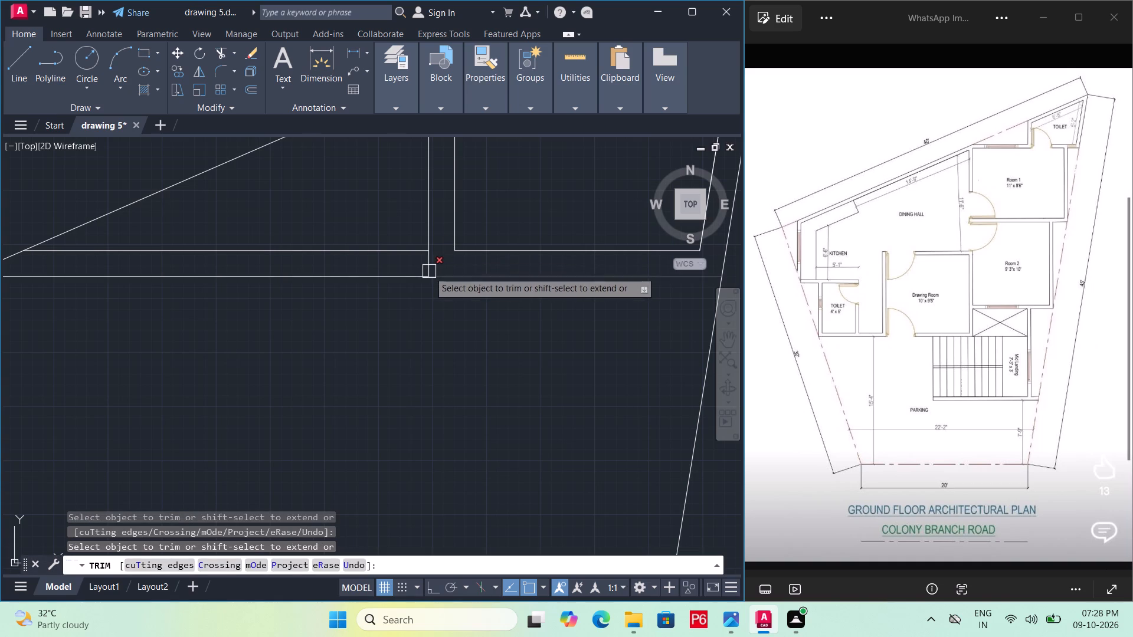
pyautogui.click(430, 263)
pyautogui.scroll(-1, 433, 245)
pyautogui.moveTo(433, 262); pyautogui.dragTo(453, 247, button='middle')
pyautogui.press('Escape')
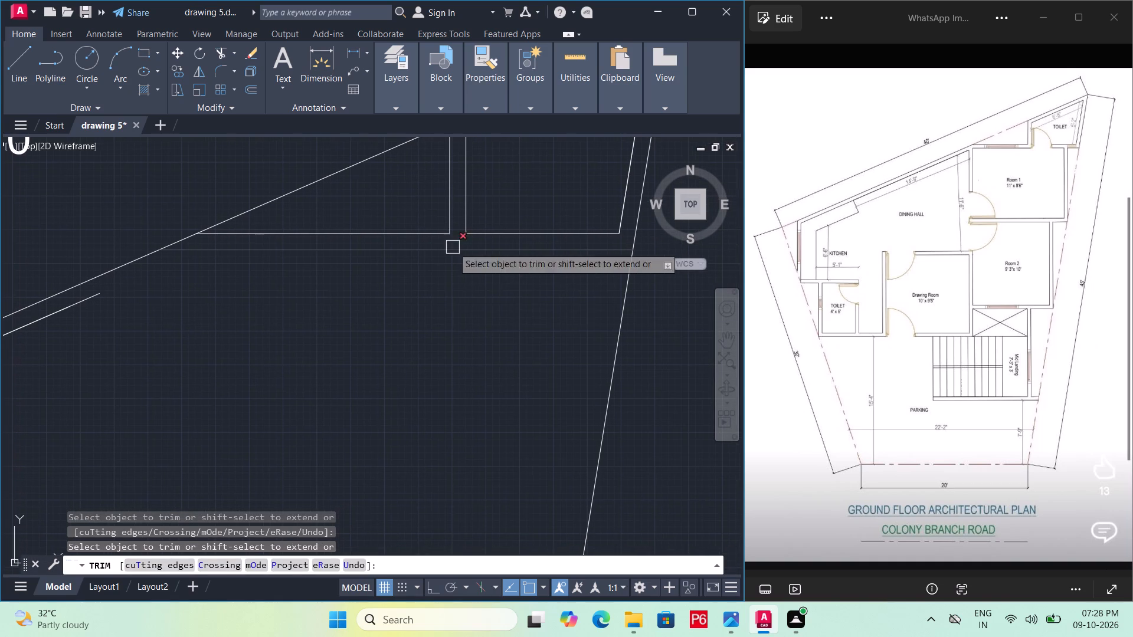
pyautogui.press('Escape')
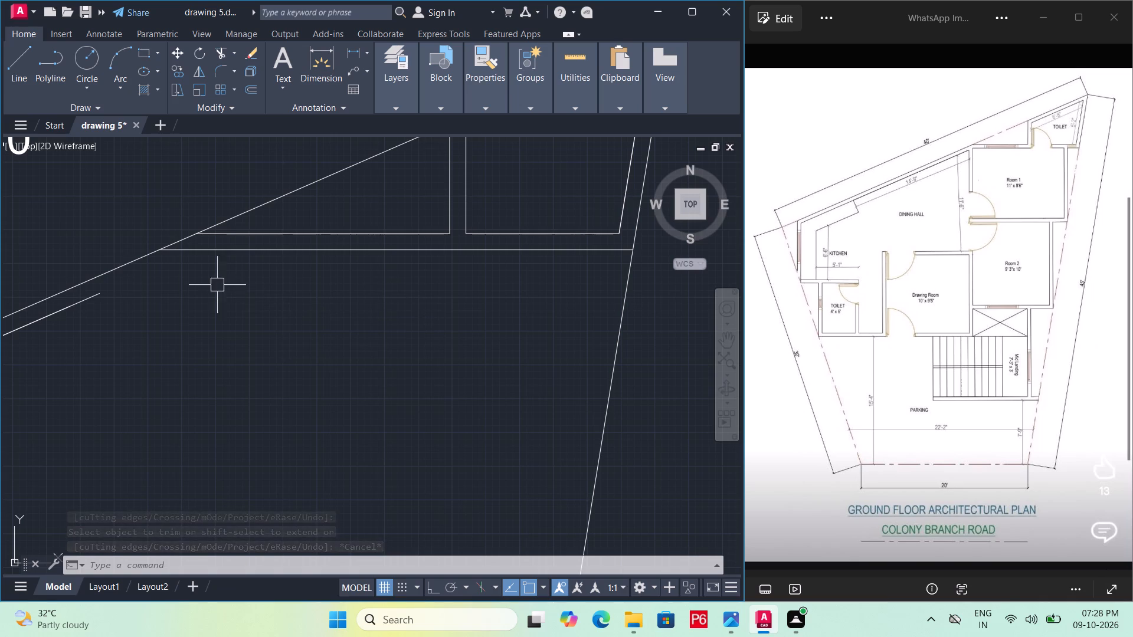
# Save the drawing.
pyautogui.moveTo(237, 271); pyautogui.dragTo(290, 251, button='middle')
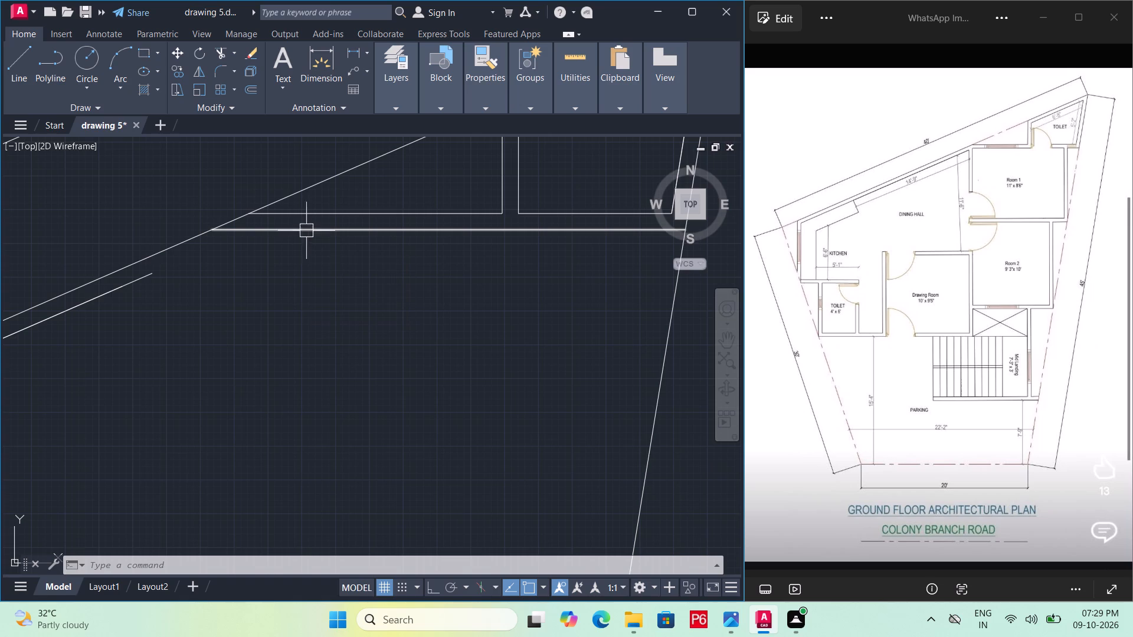
pyautogui.moveTo(303, 260); pyautogui.dragTo(283, 227, button='middle')
pyautogui.press('Escape')
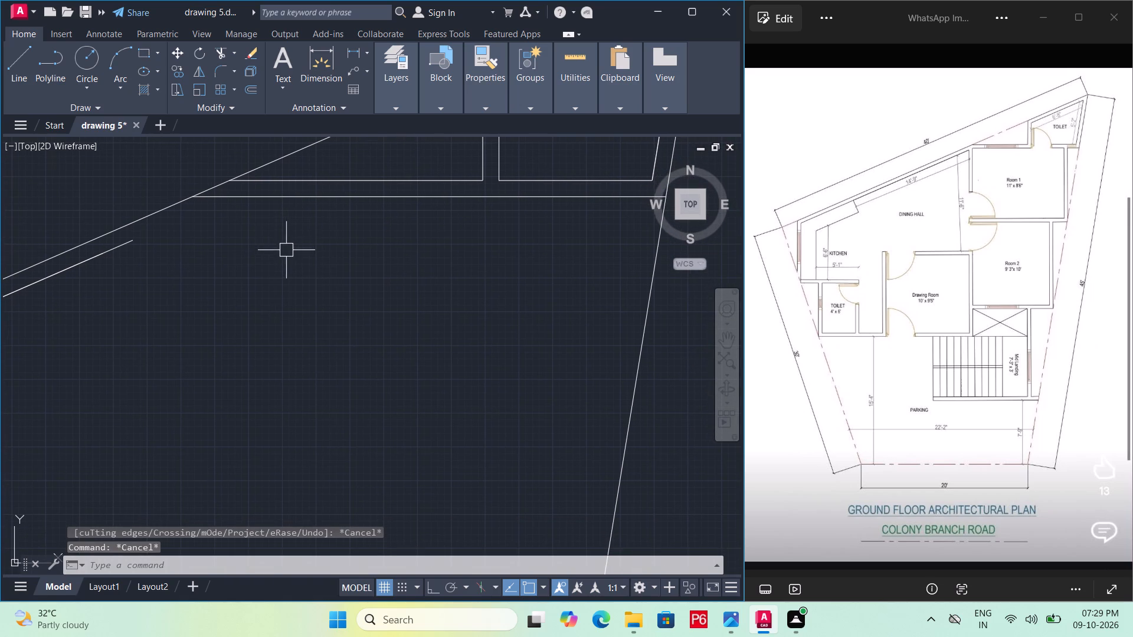
pyautogui.hotkey('ctrl', 's')
pyautogui.hotkey('ctrl', 's')
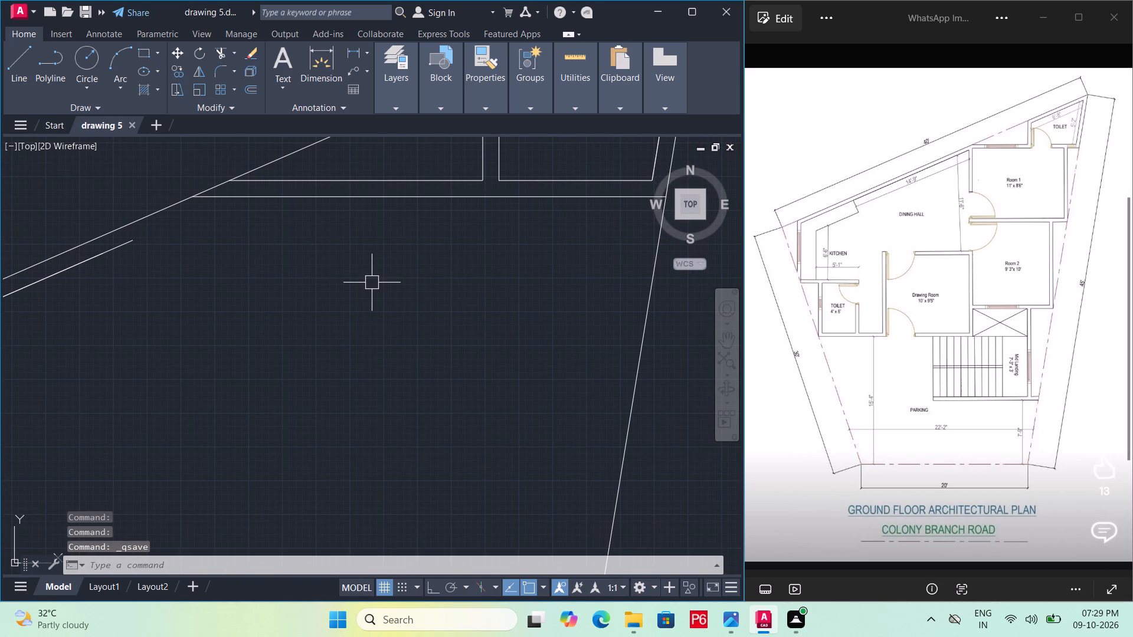
# Offset the upper toilet's outer bottom line 8'6" downward for Room 1's bottom wall.
pyautogui.write('o')
pyautogui.press('space')
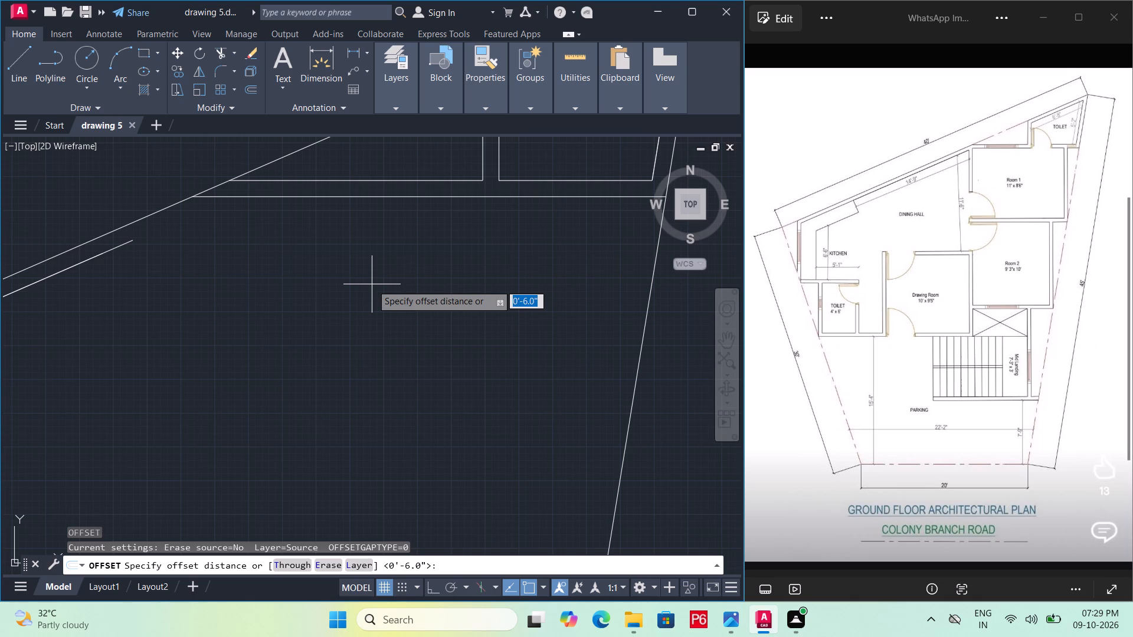
pyautogui.write('8\'6"')
pyautogui.press('Return')
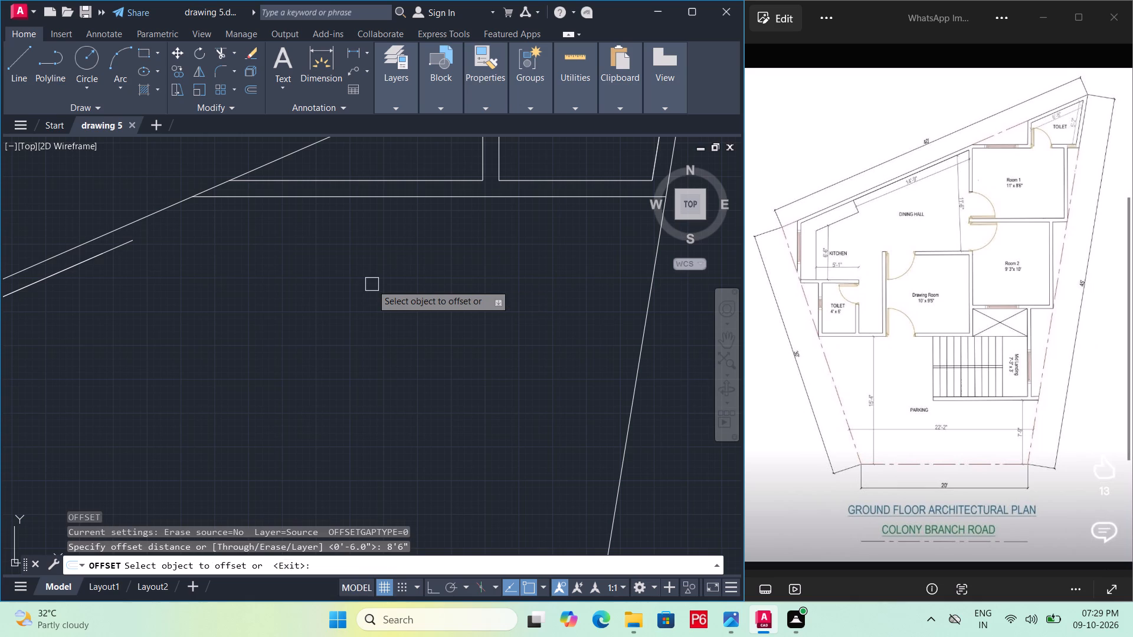
pyautogui.click(390, 202)
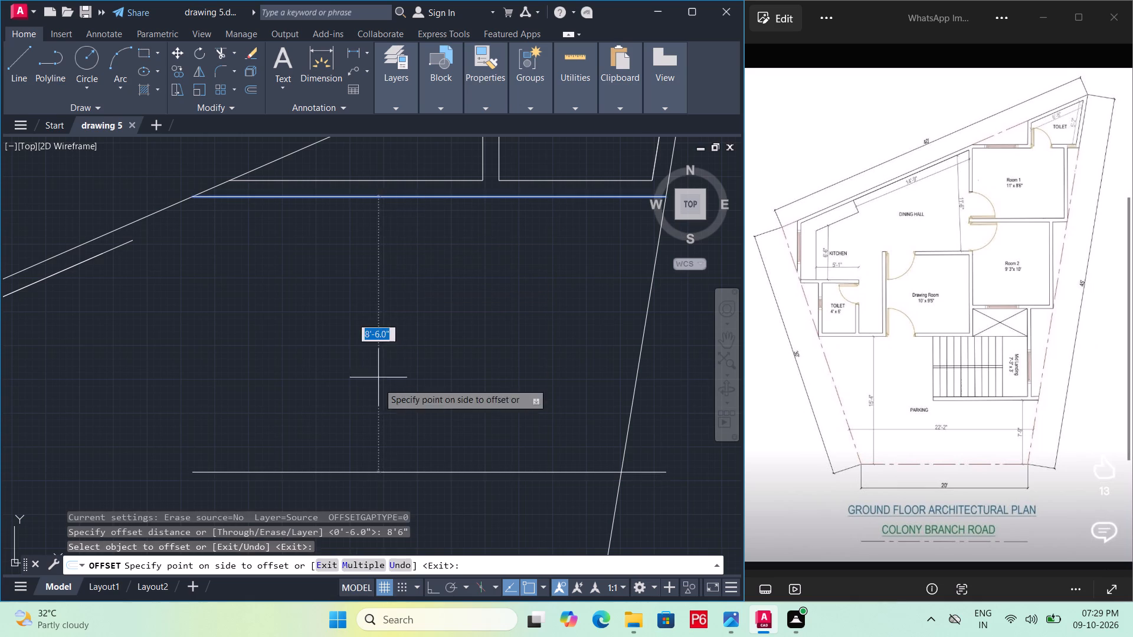
pyautogui.click(378, 395)
pyautogui.scroll(-2, 374, 398)
pyautogui.moveTo(345, 394); pyautogui.dragTo(331, 337, button='middle')
pyautogui.press('Escape')
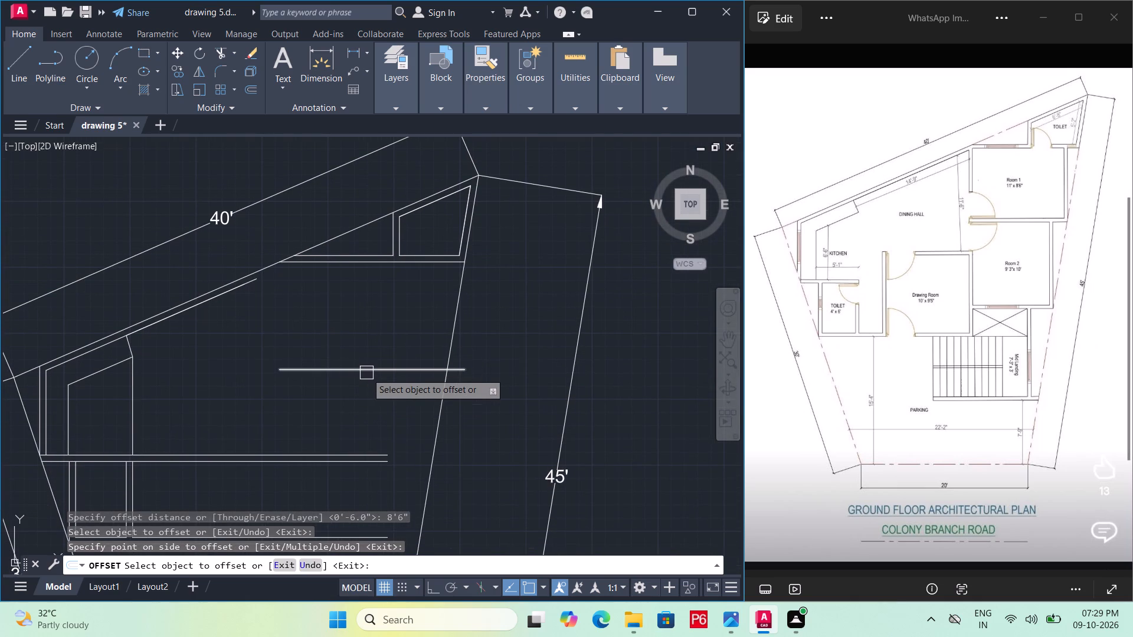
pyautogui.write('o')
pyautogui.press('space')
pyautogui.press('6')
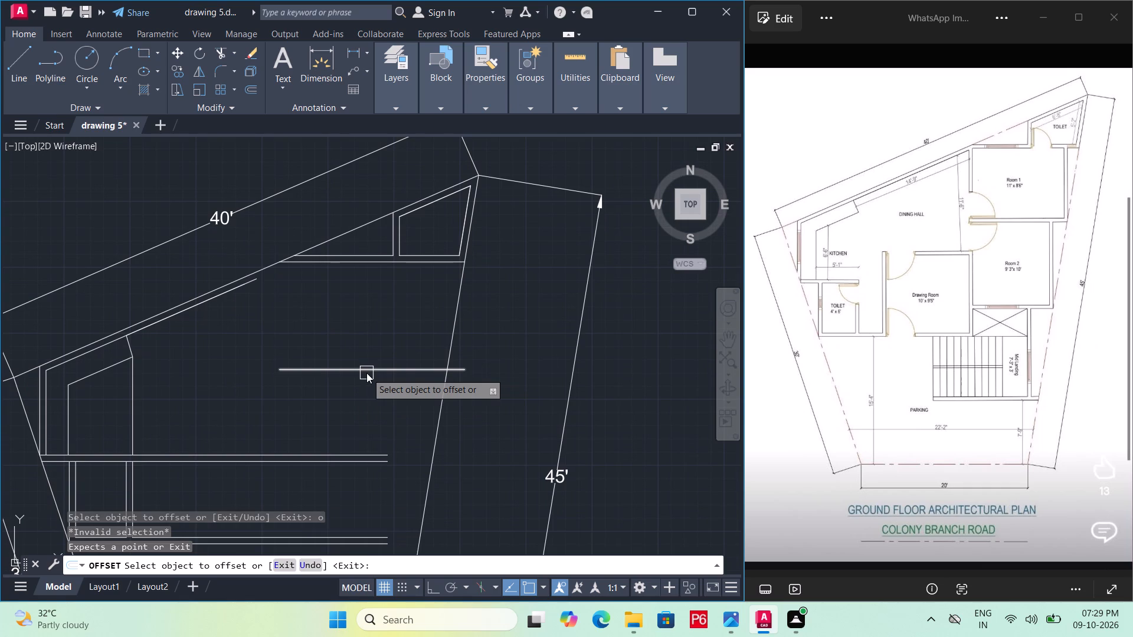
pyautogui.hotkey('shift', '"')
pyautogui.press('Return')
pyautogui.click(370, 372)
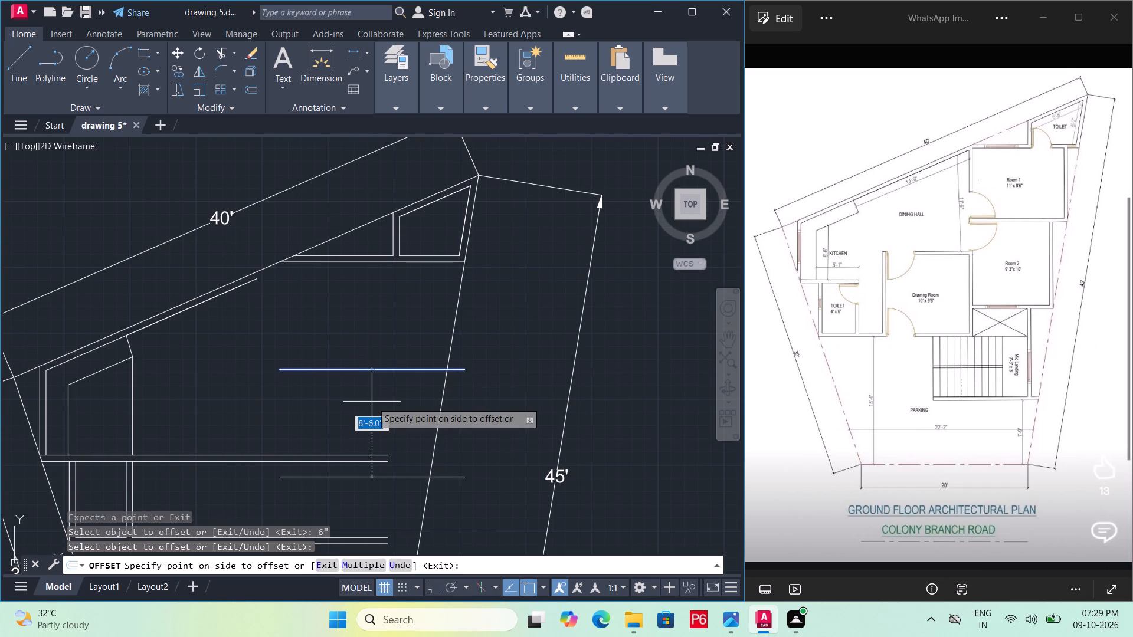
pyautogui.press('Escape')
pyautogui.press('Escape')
# Offset Room 1's bottom wall line 6" downward to form the wall thickness.
pyautogui.press('o')
pyautogui.press('Return')
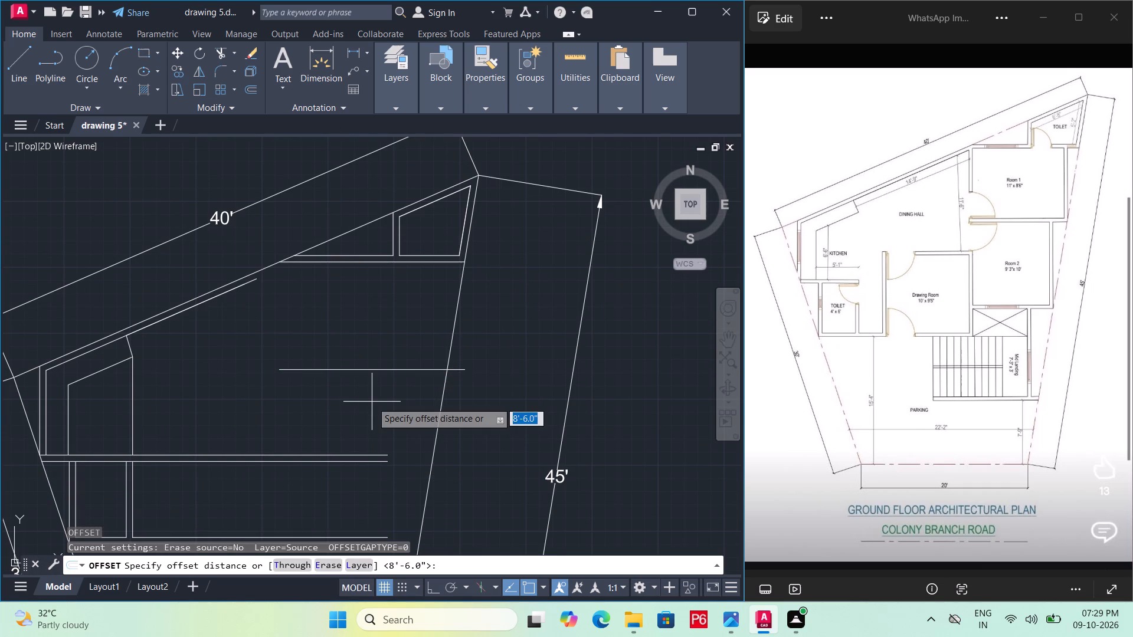
pyautogui.press('6')
pyautogui.hotkey('shift', '"')
pyautogui.press('Return')
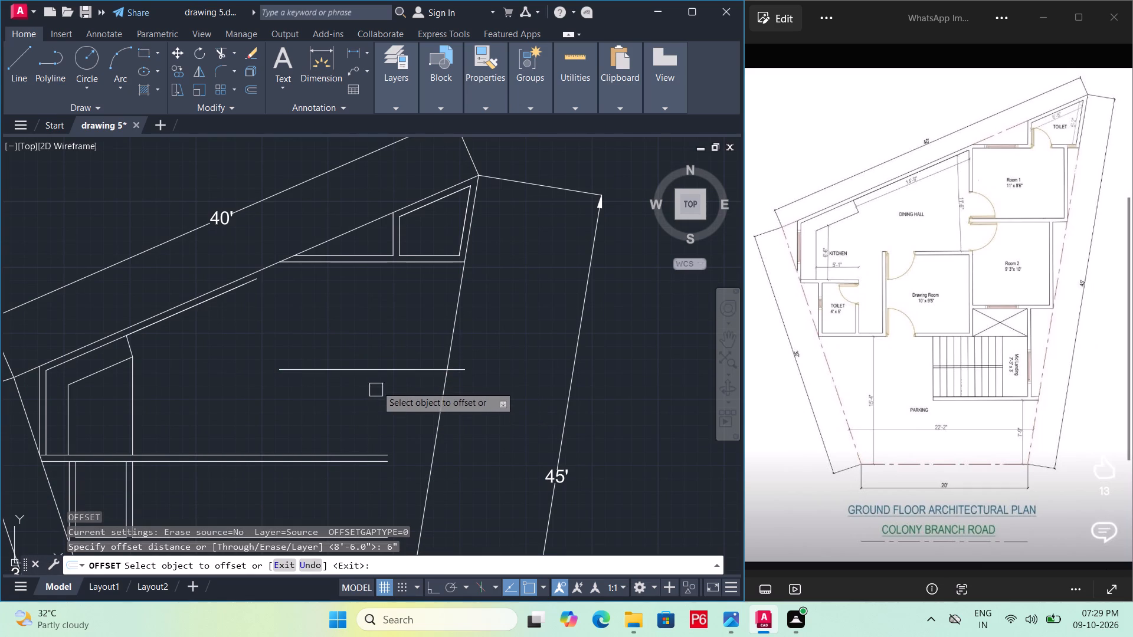
pyautogui.click(379, 376)
pyautogui.click(381, 372)
pyautogui.click(376, 398)
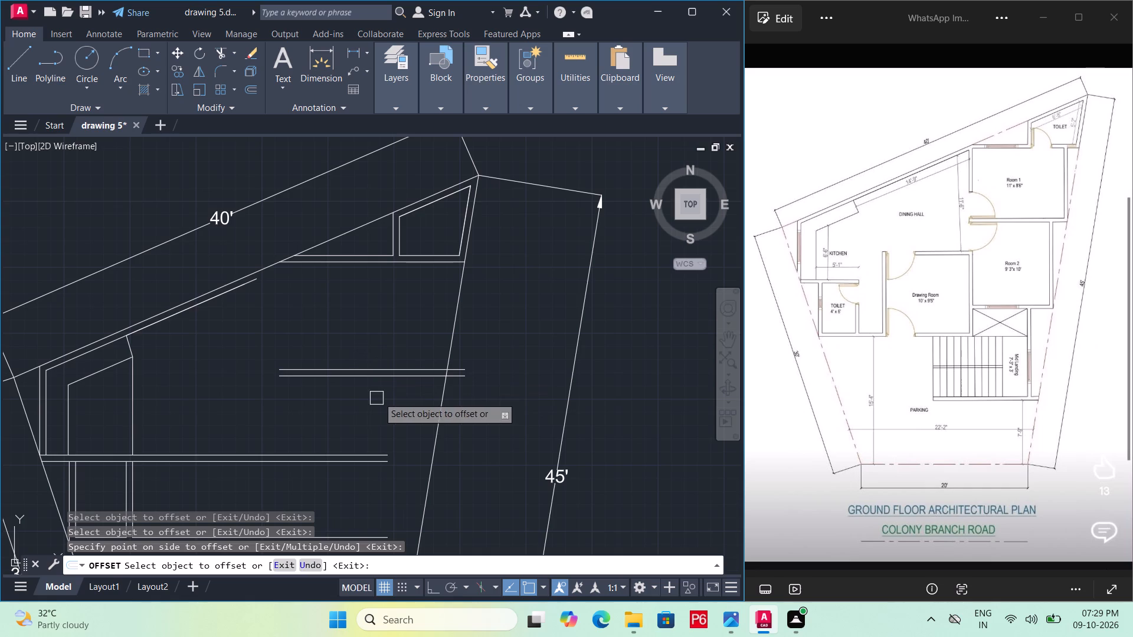
pyautogui.press('Escape')
# Trim both of Room 1's bottom wall lines where they pass the slanted 45' side boundary.
pyautogui.scroll(1, 405, 391)
pyautogui.write('tr')
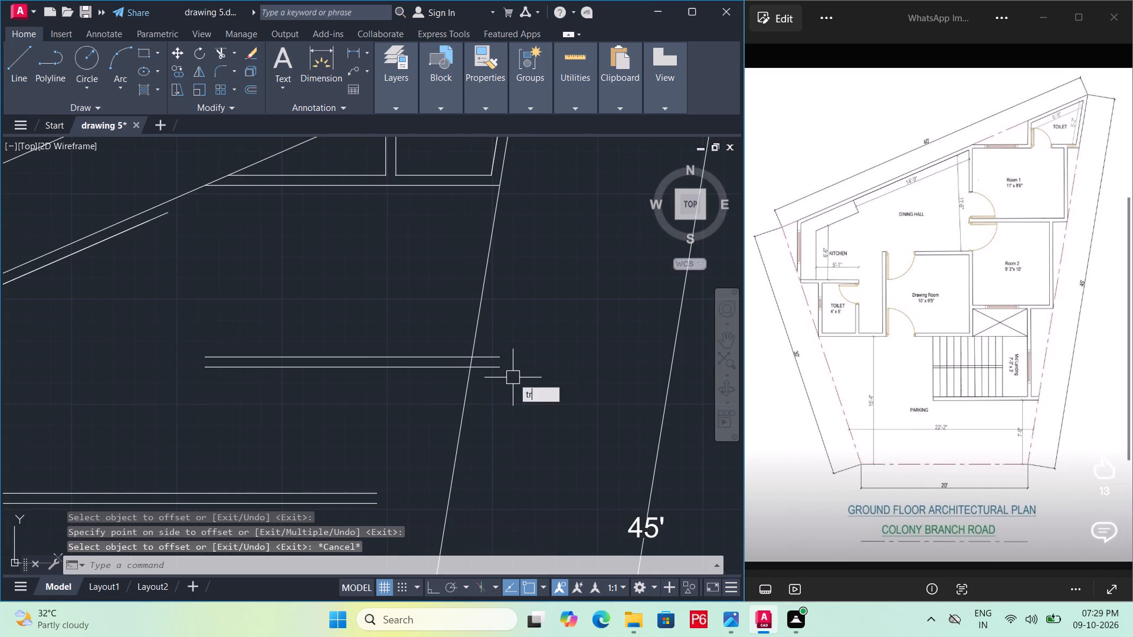
pyautogui.press('space')
pyautogui.press('space')
pyautogui.click(506, 347)
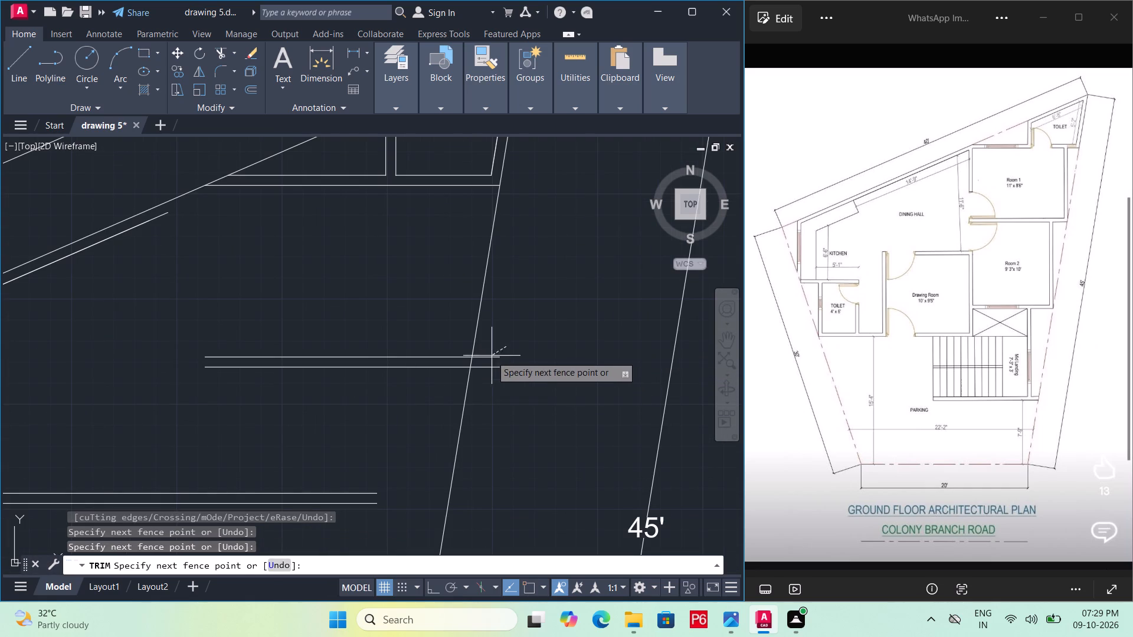
pyautogui.click(477, 376)
pyautogui.moveTo(513, 374); pyautogui.dragTo(523, 396, button='middle')
pyautogui.press('Escape')
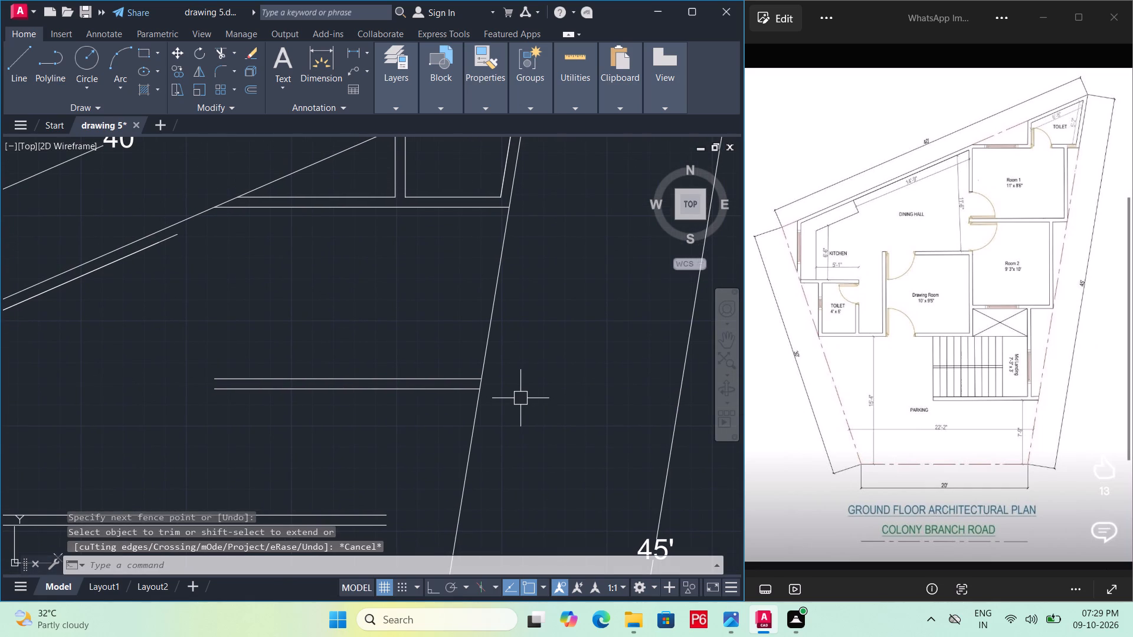
# Draw a vertical line from the lower bottom wall line's end at the side boundary up to the toilet's outer bottom line.
pyautogui.press('l')
pyautogui.press('space')
pyautogui.click(483, 393)
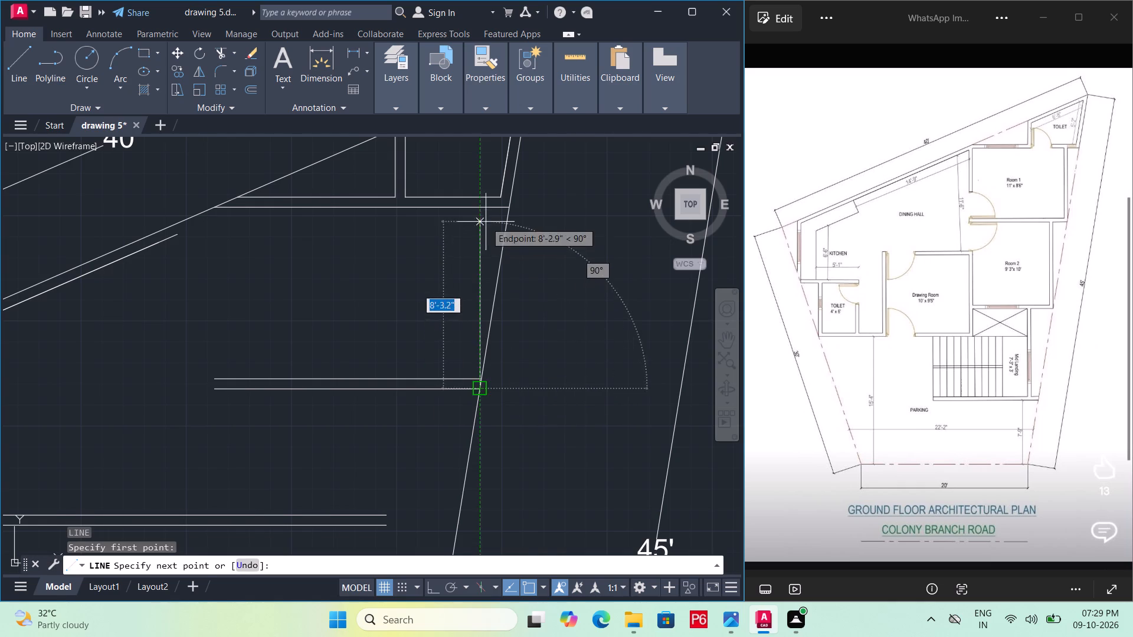
pyautogui.click(483, 212)
pyautogui.press('Escape')
# Trim the short piece of Room 1's upper bottom wall line between the vertical line and the slanted boundary.
pyautogui.scroll(4, 468, 382)
pyautogui.scroll(4, 549, 377)
pyautogui.write('tr')
pyautogui.press('space')
pyautogui.press('space')
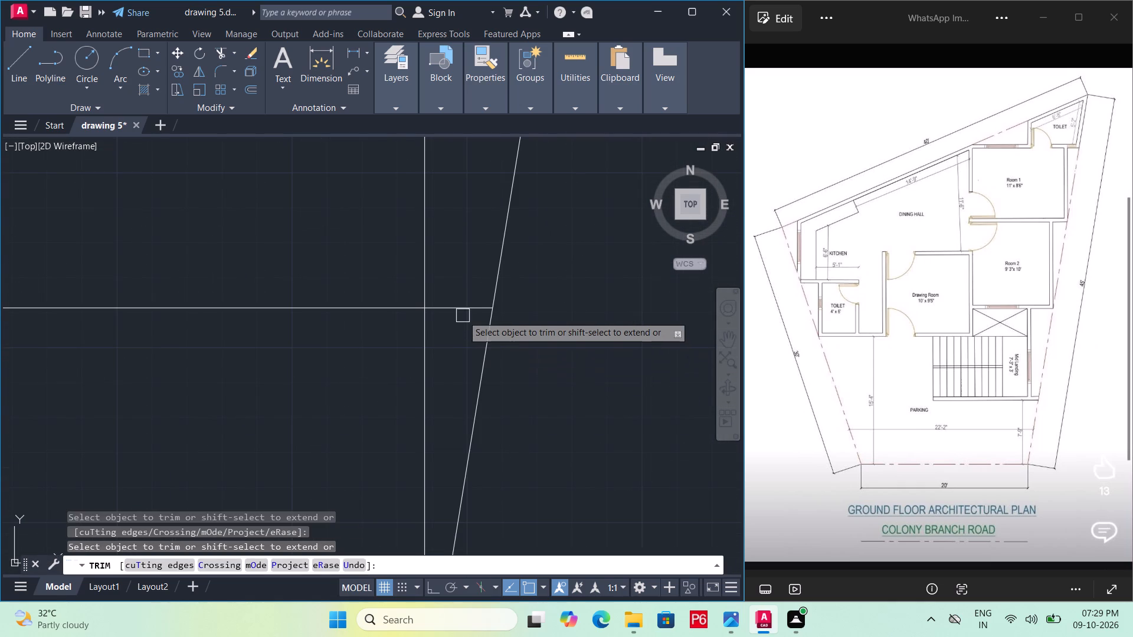
pyautogui.click(464, 311)
pyautogui.scroll(-5, 479, 300)
pyautogui.moveTo(509, 337); pyautogui.dragTo(546, 411, button='middle')
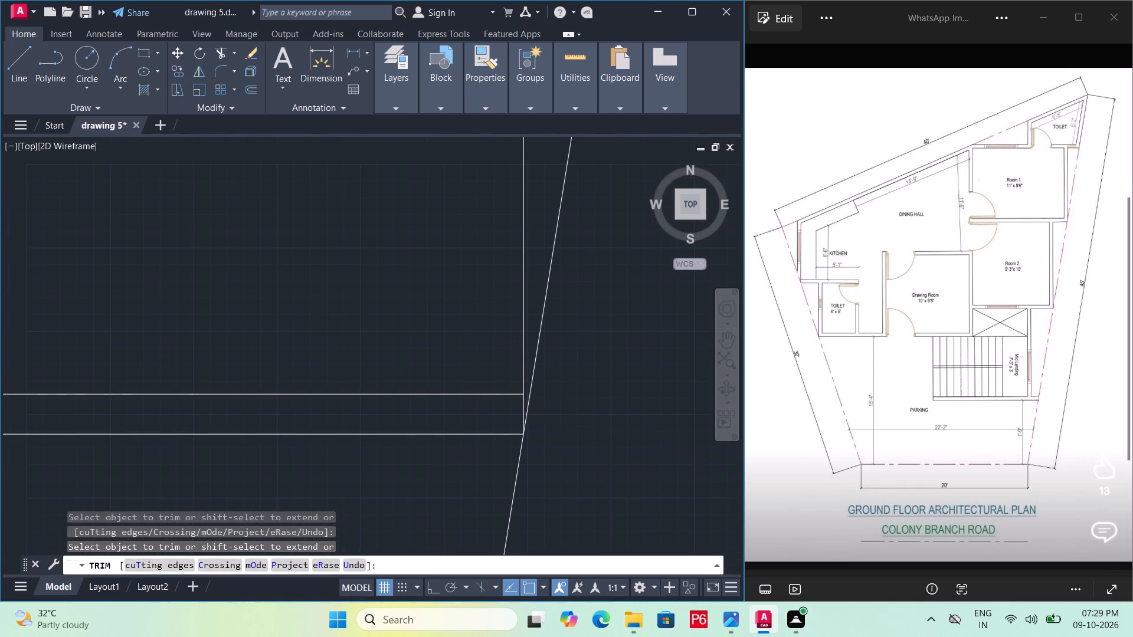
pyautogui.press('Escape')
# Offset Room 1's right vertical wall line 6" into the room.
pyautogui.press('o')
pyautogui.press('Return')
pyautogui.press('6')
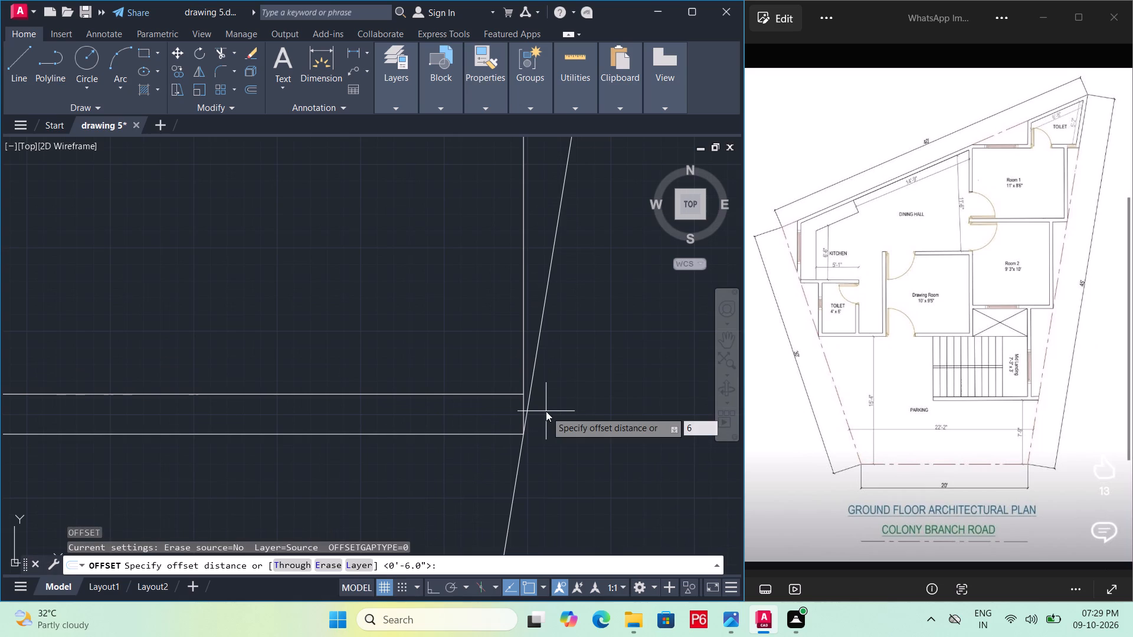
pyautogui.hotkey('shift', '"')
pyautogui.press('Return')
pyautogui.click(524, 332)
pyautogui.click(469, 349)
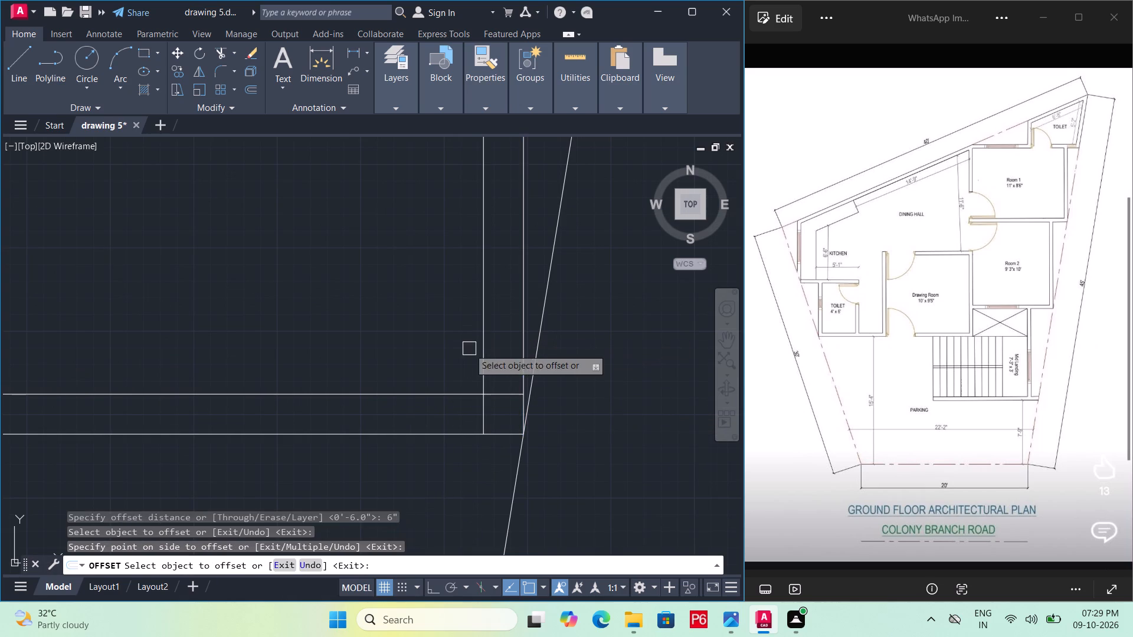
pyautogui.moveTo(475, 360); pyautogui.dragTo(478, 367, button='middle')
pyautogui.press('Escape')
# Save the drawing.
pyautogui.hotkey('ctrl', 's')
pyautogui.hotkey('ctrl', 's')
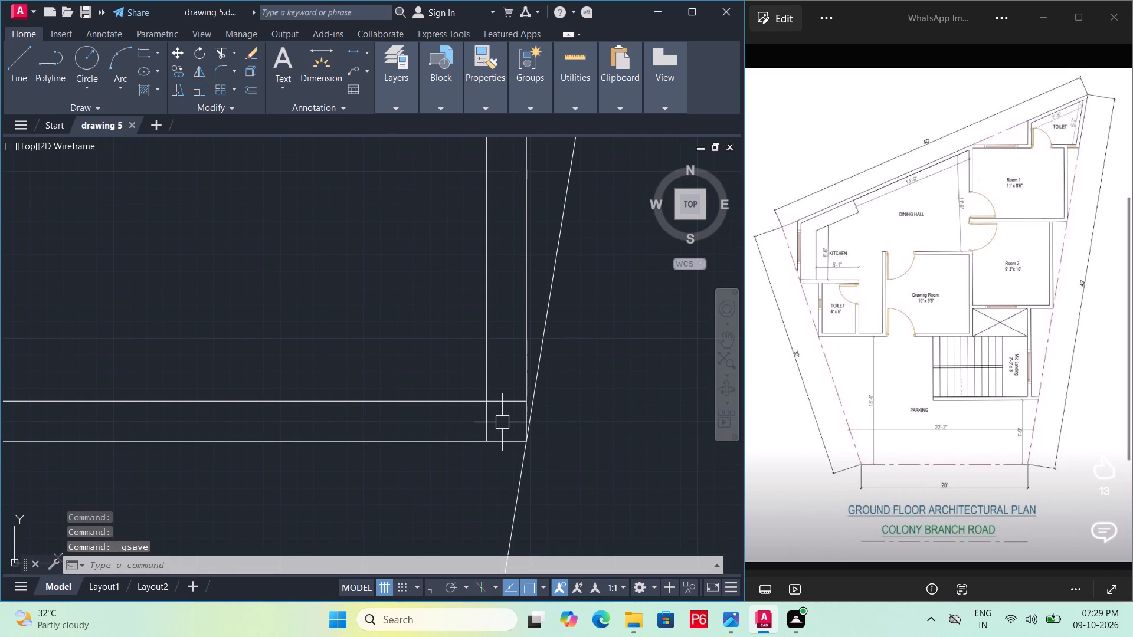
# Trim the crossing inner wall lines at Room 1's lower-right corner into a clean inside corner.
pyautogui.write('tr')
pyautogui.press('space')
pyautogui.press('space')
pyautogui.doubleClick(512, 398)
pyautogui.click(483, 425)
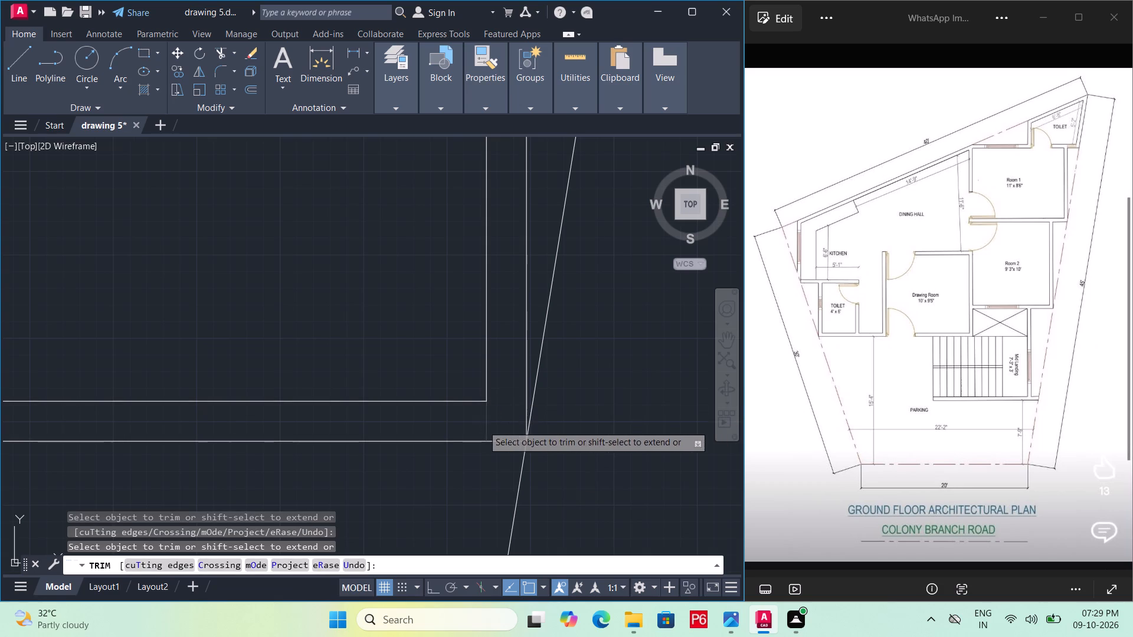
# Save the drawing.
pyautogui.scroll(-4, 496, 419)
pyautogui.moveTo(507, 435); pyautogui.dragTo(524, 435, button='middle')
pyautogui.hotkey('ctrl', 's')
pyautogui.hotkey('ctrl', 's')
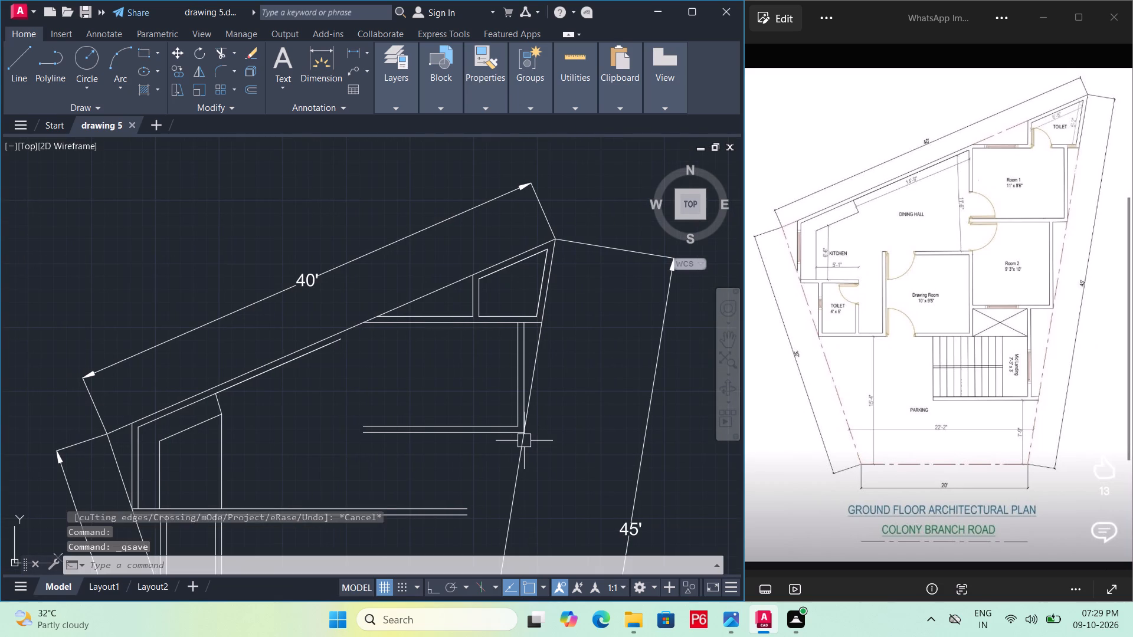
pyautogui.hotkey('ctrl', 's')
pyautogui.hotkey('ctrl', 's')
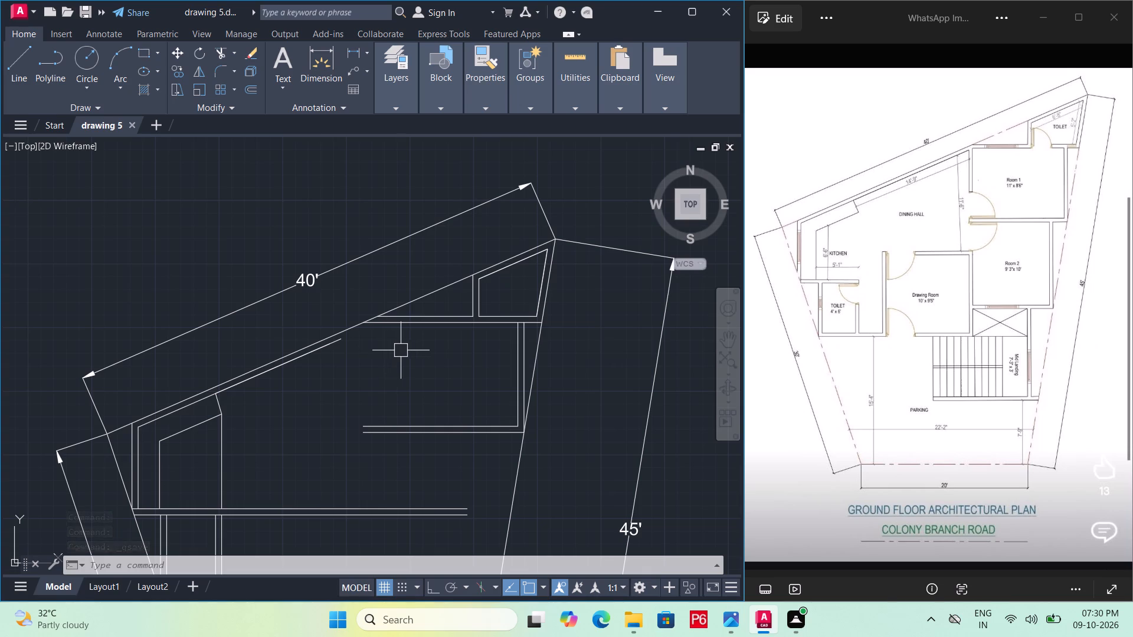
pyautogui.press('Escape')
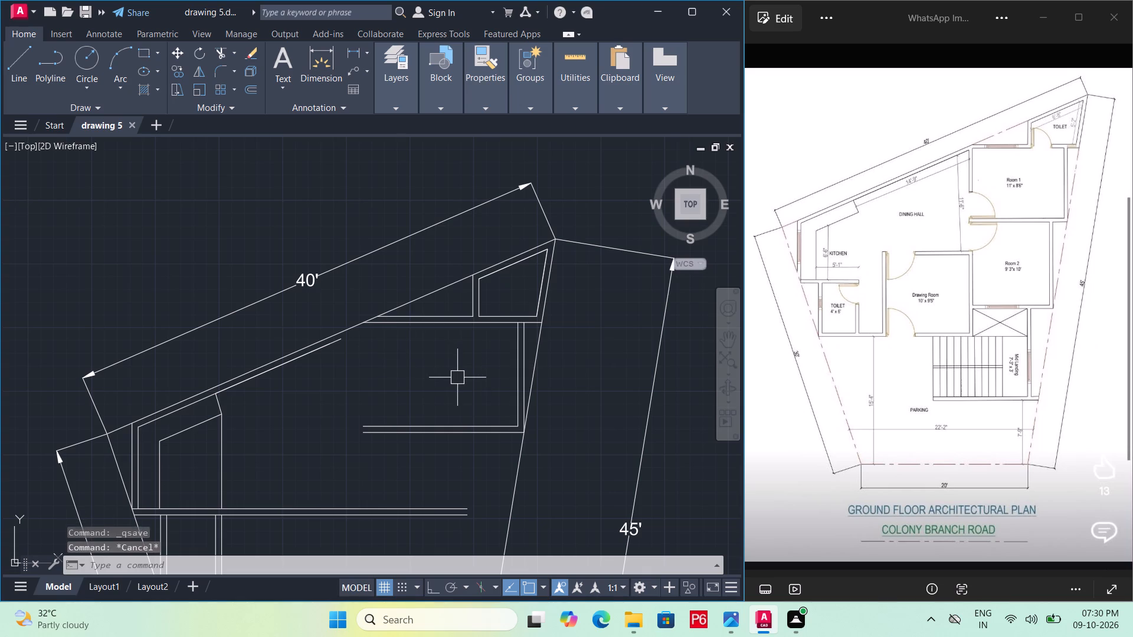
# Offset the inner line of Room 1's right wall 11' leftward for the left wall.
pyautogui.press('Escape')
pyautogui.press('o')
pyautogui.press('Return')
pyautogui.write("11'")
pyautogui.press('Return')
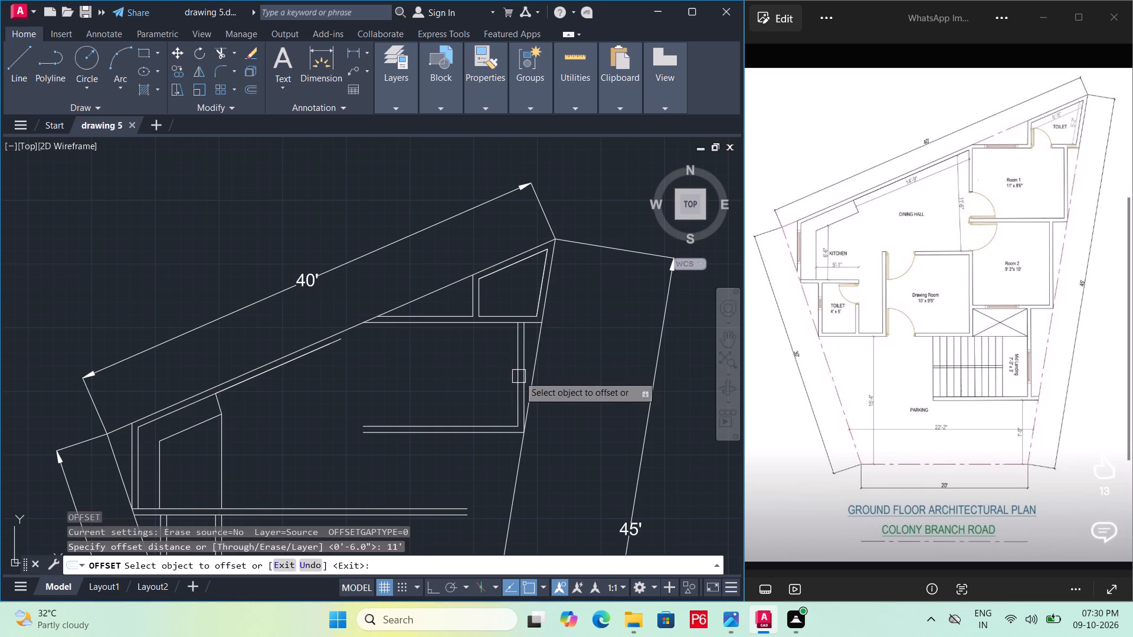
pyautogui.click(516, 375)
pyautogui.click(421, 387)
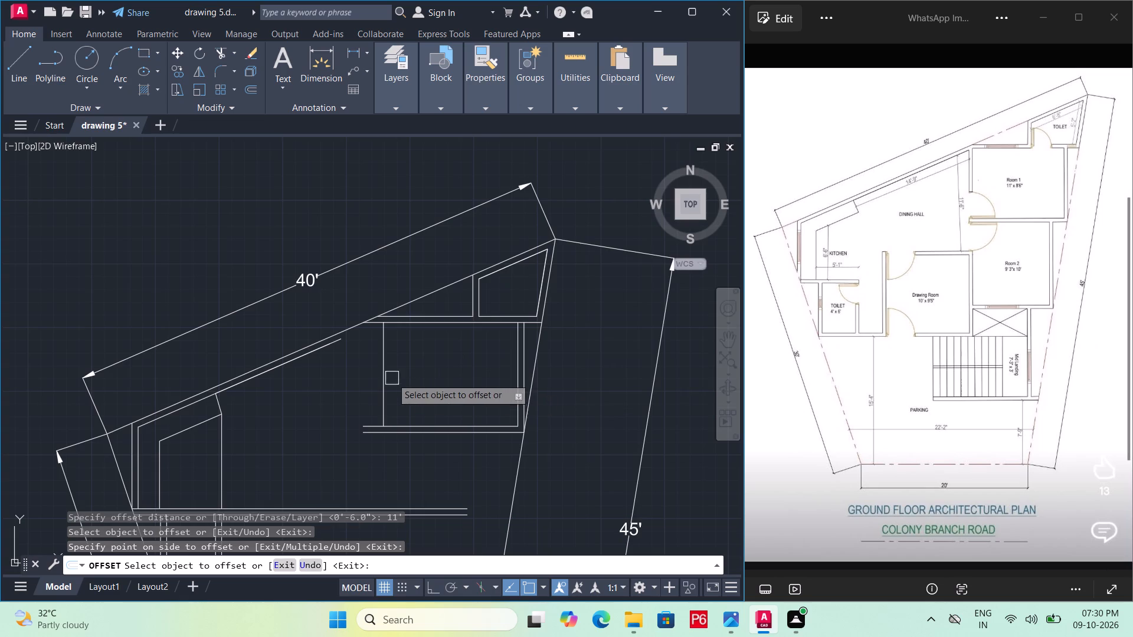
pyautogui.scroll(1, 392, 377)
pyautogui.press('Escape')
# Offset Room 1's left wall line 6" outward toward the dining hall.
pyautogui.press('o')
pyautogui.press('Return')
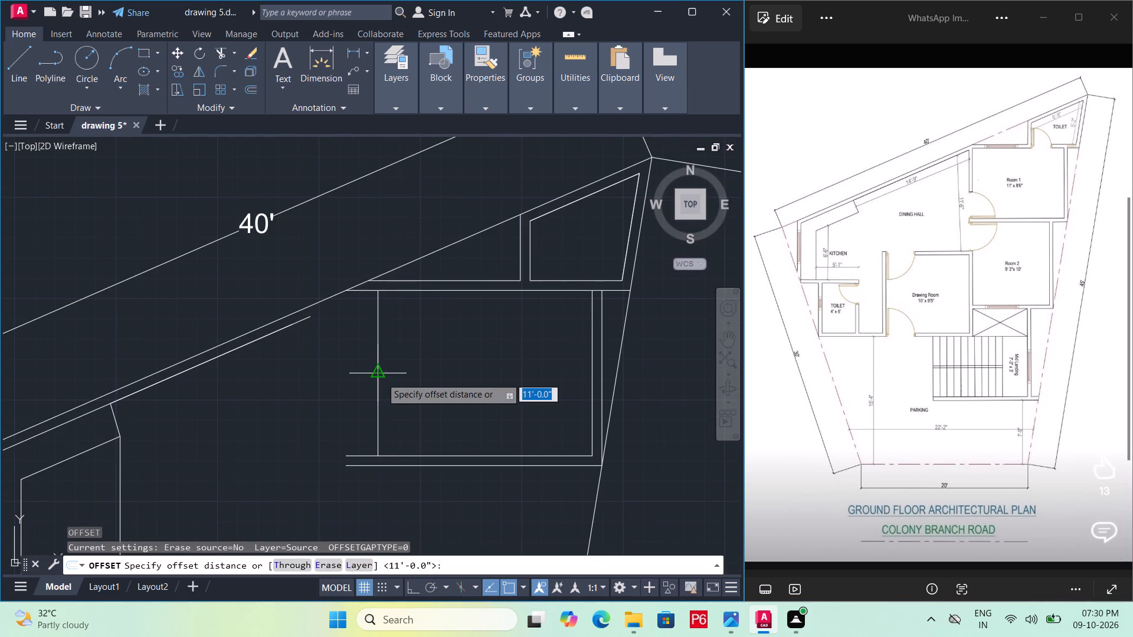
pyautogui.press('6')
pyautogui.hotkey('shift', '"')
pyautogui.press('Return')
pyautogui.click(381, 377)
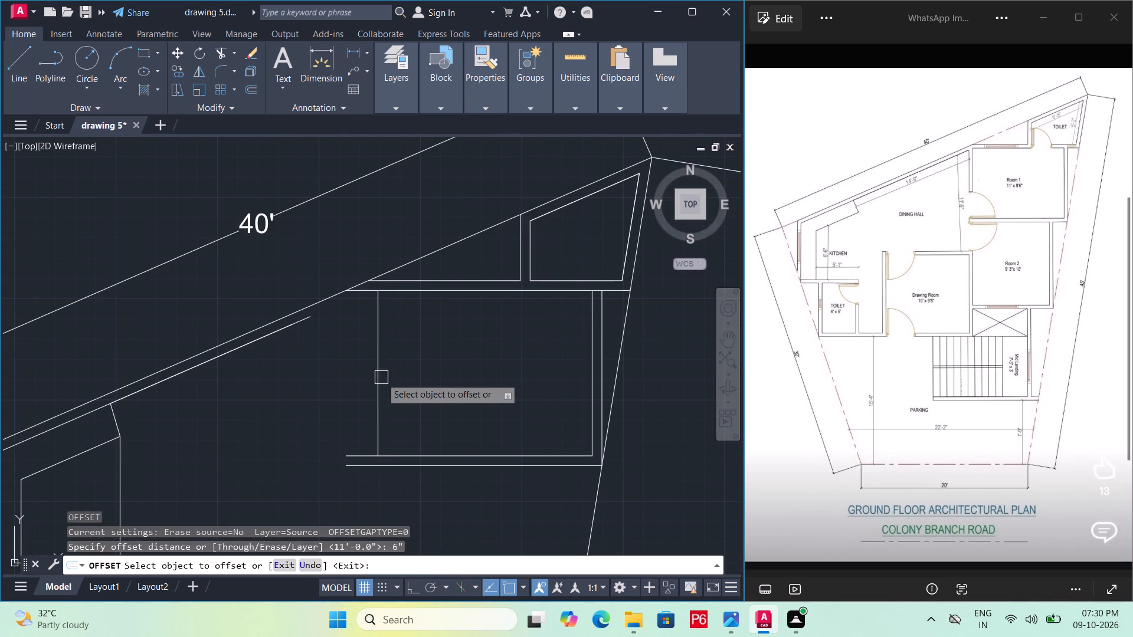
pyautogui.click(352, 380)
# Trim the piece of Room 1's top wall line between the two left wall lines to open the upper-left wall junction.
pyautogui.scroll(1, 356, 326)
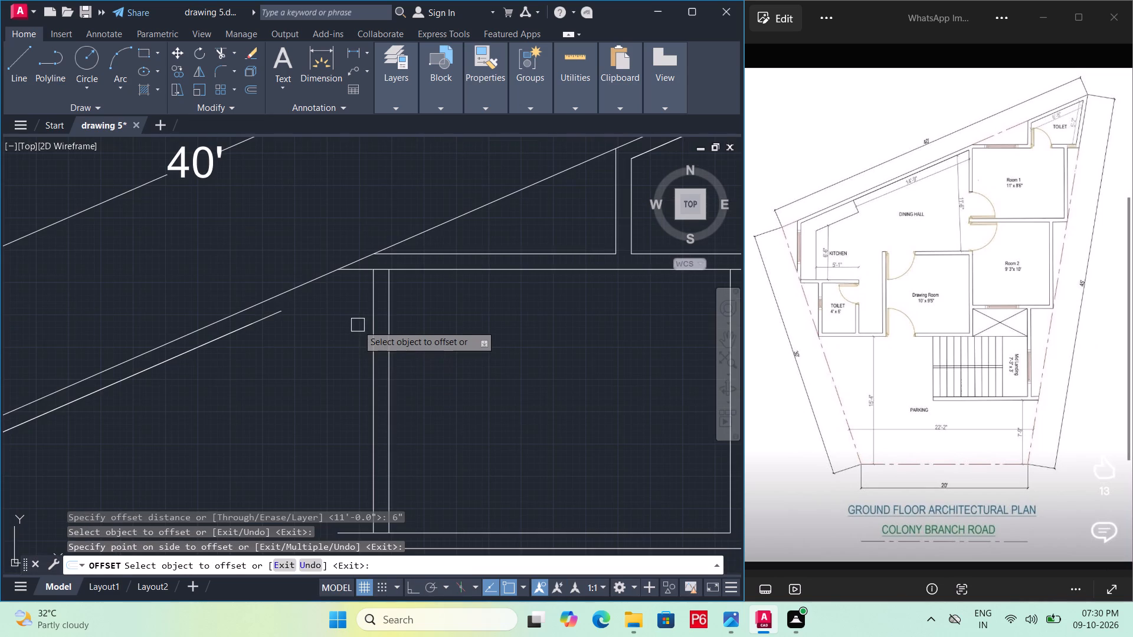
pyautogui.press('t')
pyautogui.press('r')
pyautogui.press('space')
pyautogui.press('space')
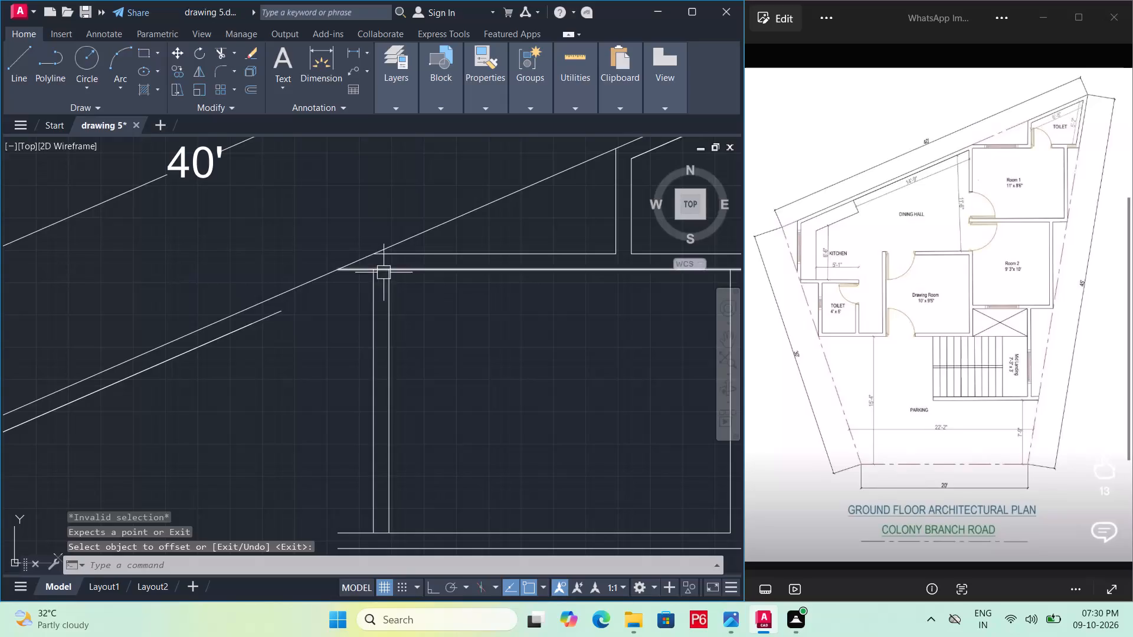
pyautogui.press('Escape')
pyautogui.press('Escape')
pyautogui.press('t')
pyautogui.write('r')
pyautogui.press('space')
pyautogui.press('space')
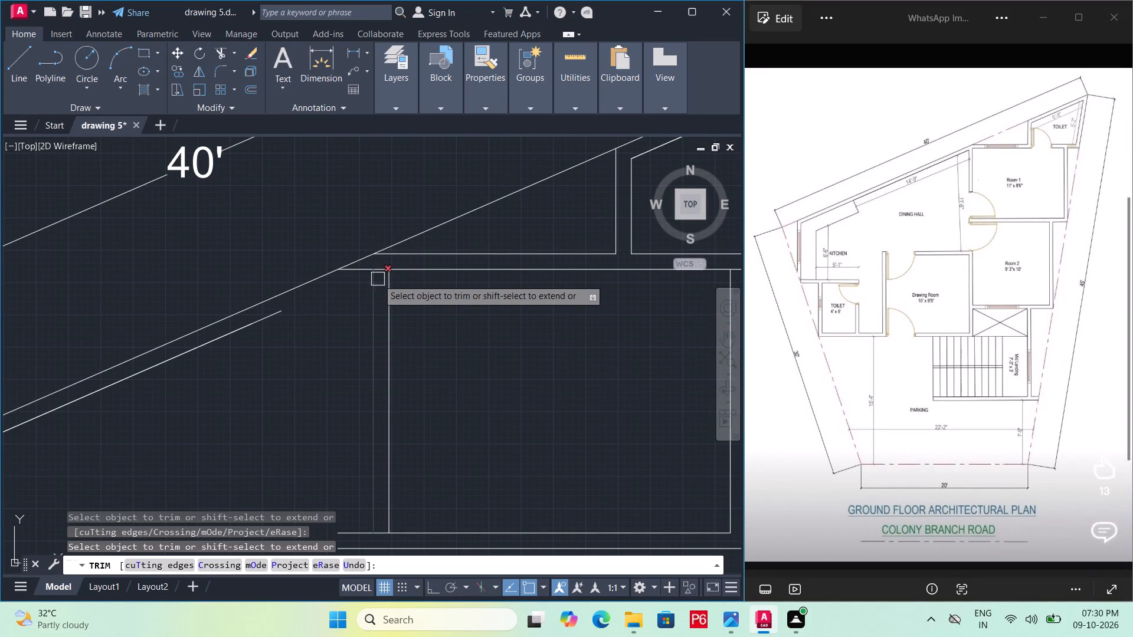
pyautogui.click(381, 272)
# Trim the piece of Room 1's top wall line between the two right wall lines at the upper-right junction.
pyautogui.moveTo(421, 353); pyautogui.dragTo(325, 300, button='middle')
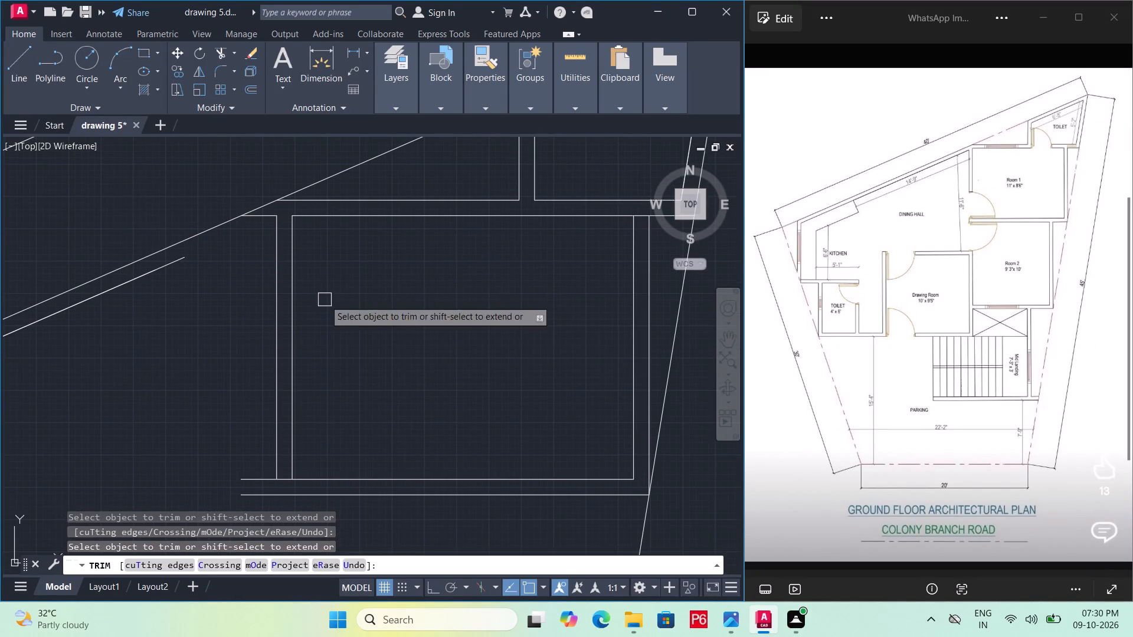
pyautogui.moveTo(542, 225); pyautogui.dragTo(350, 290, button='middle')
pyautogui.scroll(3, 441, 279)
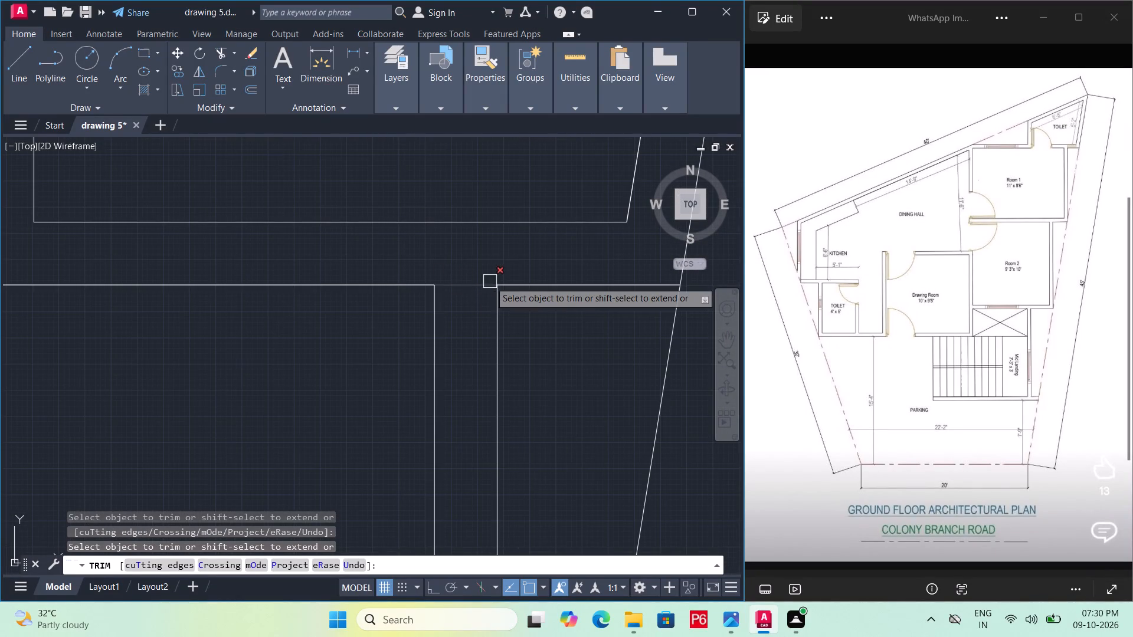
pyautogui.click(460, 290)
pyautogui.scroll(-2, 467, 267)
# Trim the inner bottom wall line between Room 1's two left wall lines at the lower-left corner.
pyautogui.moveTo(423, 341); pyautogui.dragTo(430, 236, button='middle')
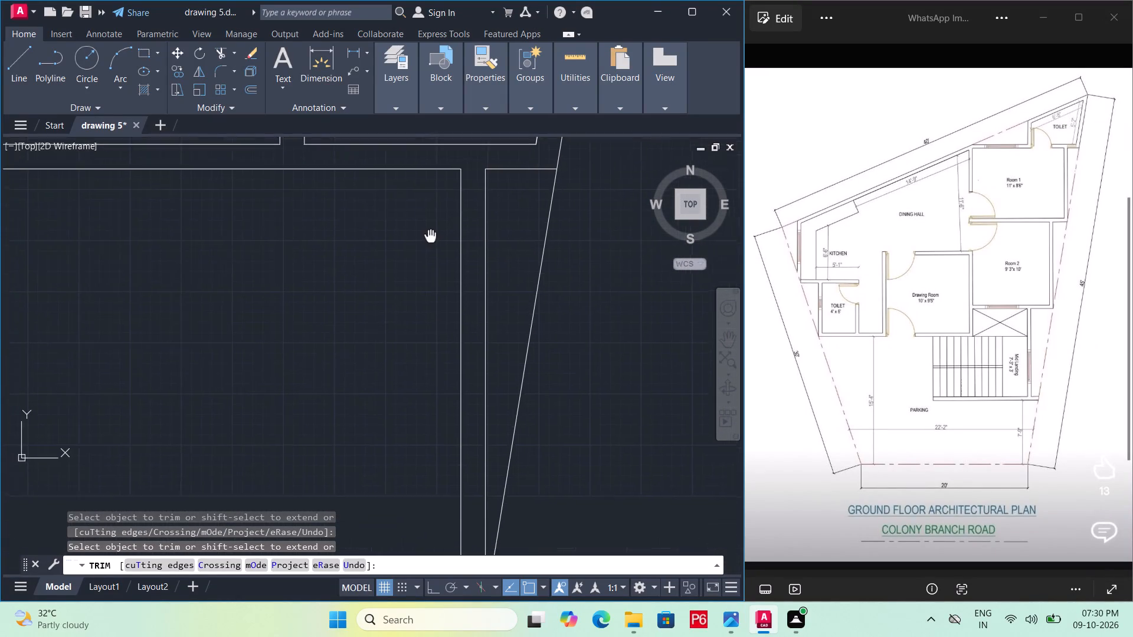
pyautogui.moveTo(430, 236); pyautogui.dragTo(487, 224, button='middle')
pyautogui.scroll(1, 510, 202)
pyautogui.scroll(-2, 528, 196)
pyautogui.moveTo(278, 382); pyautogui.dragTo(415, 371, button='middle')
pyautogui.scroll(2, 340, 420)
pyautogui.click(283, 425)
pyautogui.press('Escape')
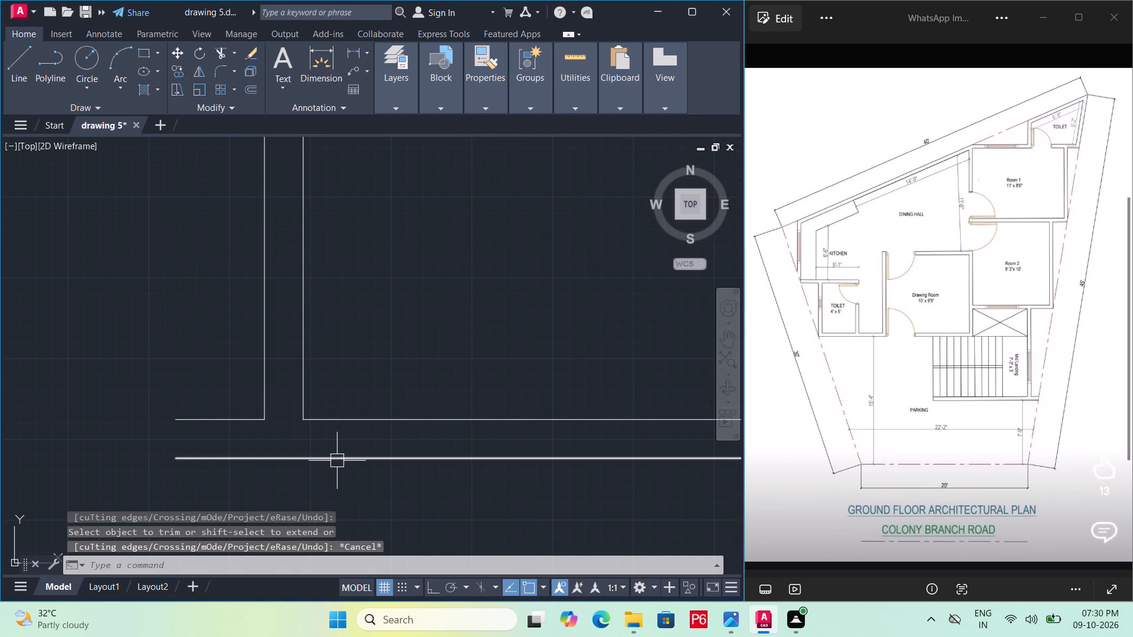
# Fillet Room 1's outer left and outer bottom wall lines into a square corner and delete the leftover stub beside it.
pyautogui.press('f')
pyautogui.press('space')
pyautogui.click(265, 387)
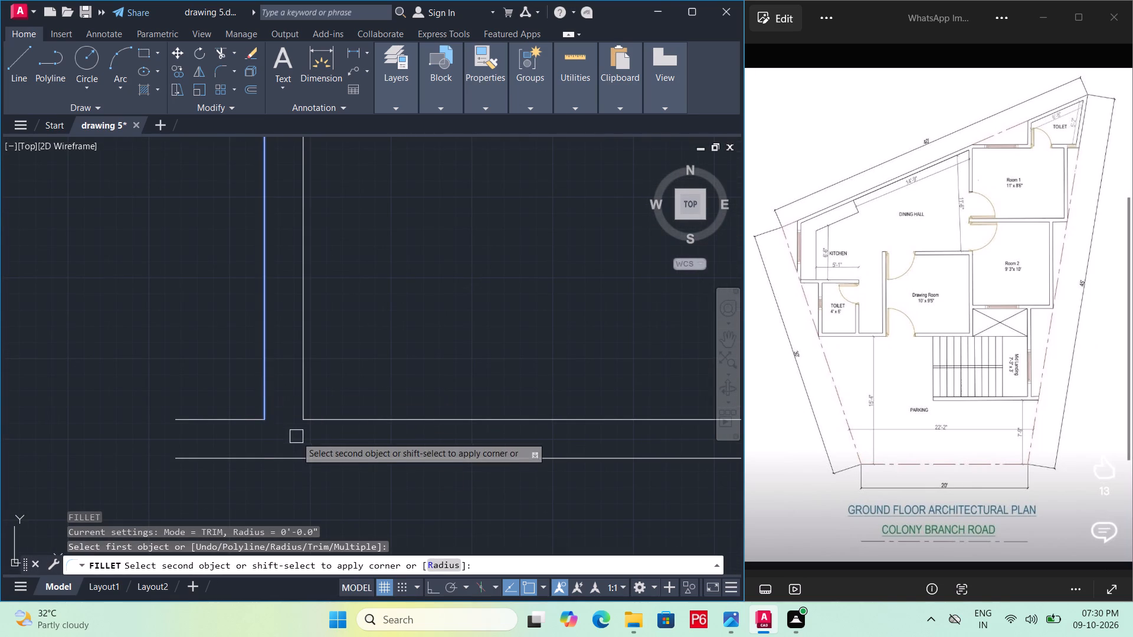
pyautogui.click(301, 459)
pyautogui.click(234, 423)
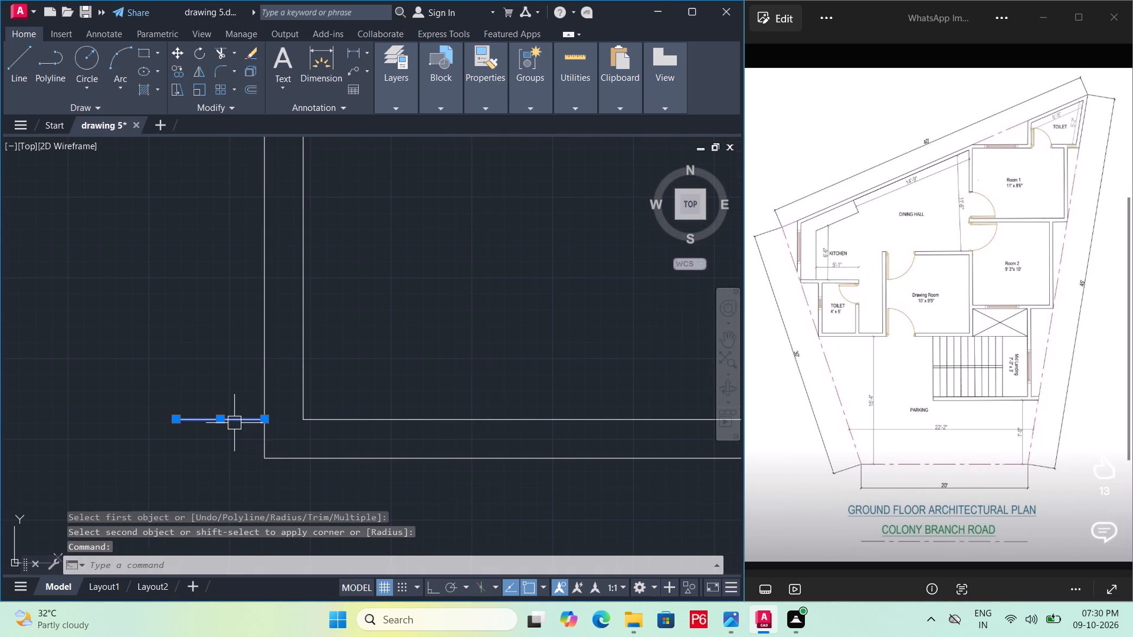
pyautogui.press('Delete')
# Save the drawing.
pyautogui.scroll(-2, 311, 406)
pyautogui.hotkey('ctrl', 's')
pyautogui.hotkey('ctrl', 's')
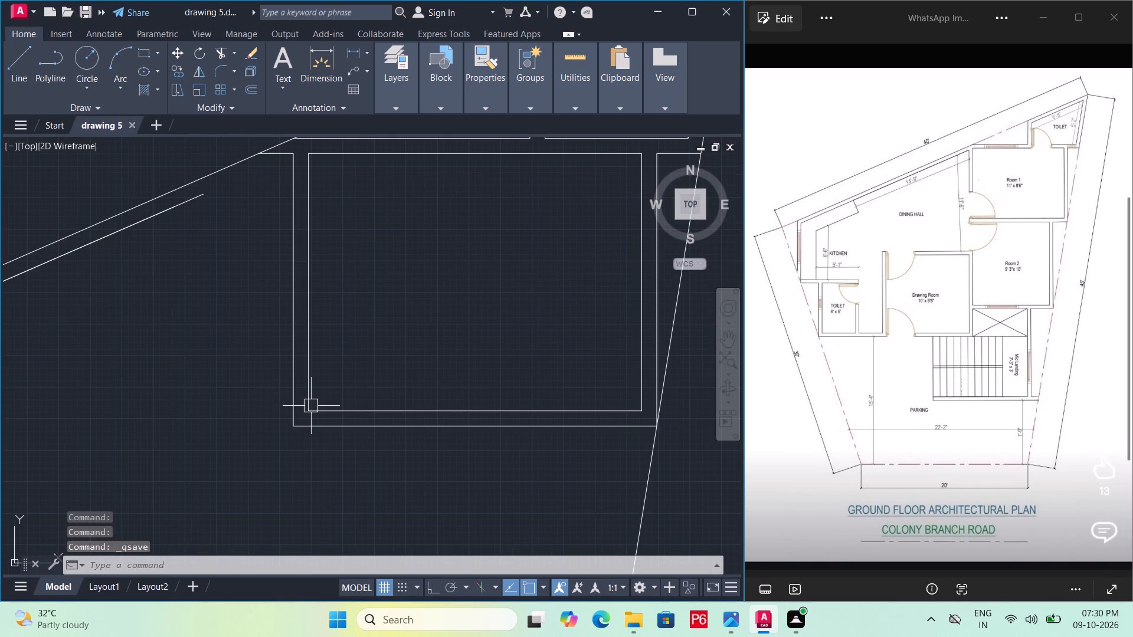
pyautogui.hotkey('ctrl', 's')
pyautogui.hotkey('ctrl', 's')
# Extend the dining hall's sloped inner wall line to Room 1's outer left wall line.
pyautogui.scroll(-1, 311, 406)
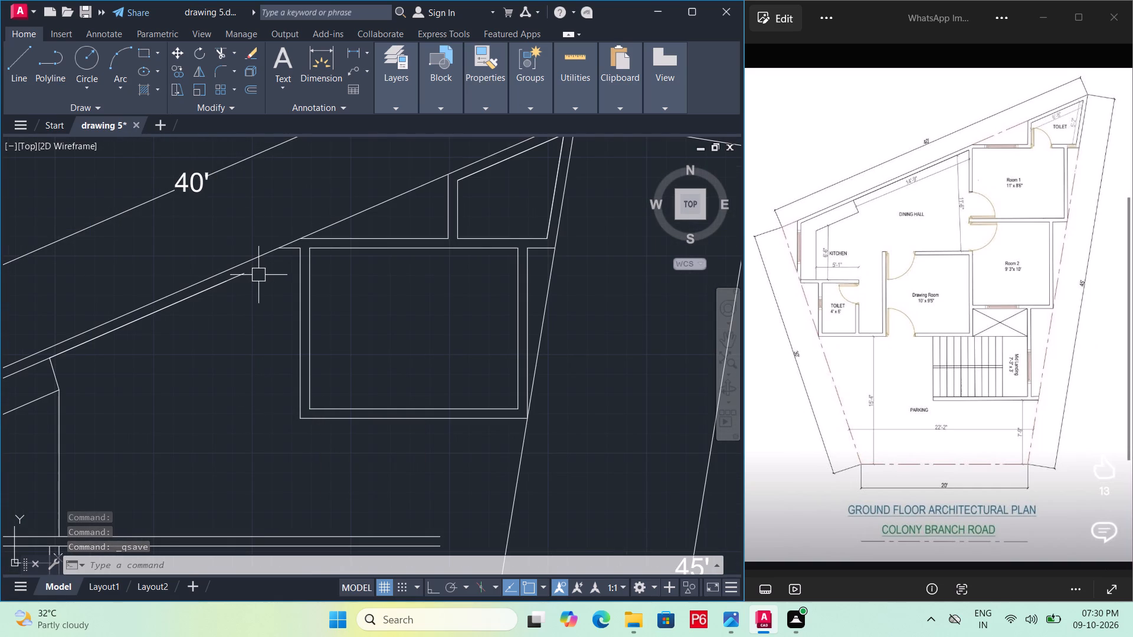
pyautogui.moveTo(257, 283); pyautogui.dragTo(320, 277, button='middle')
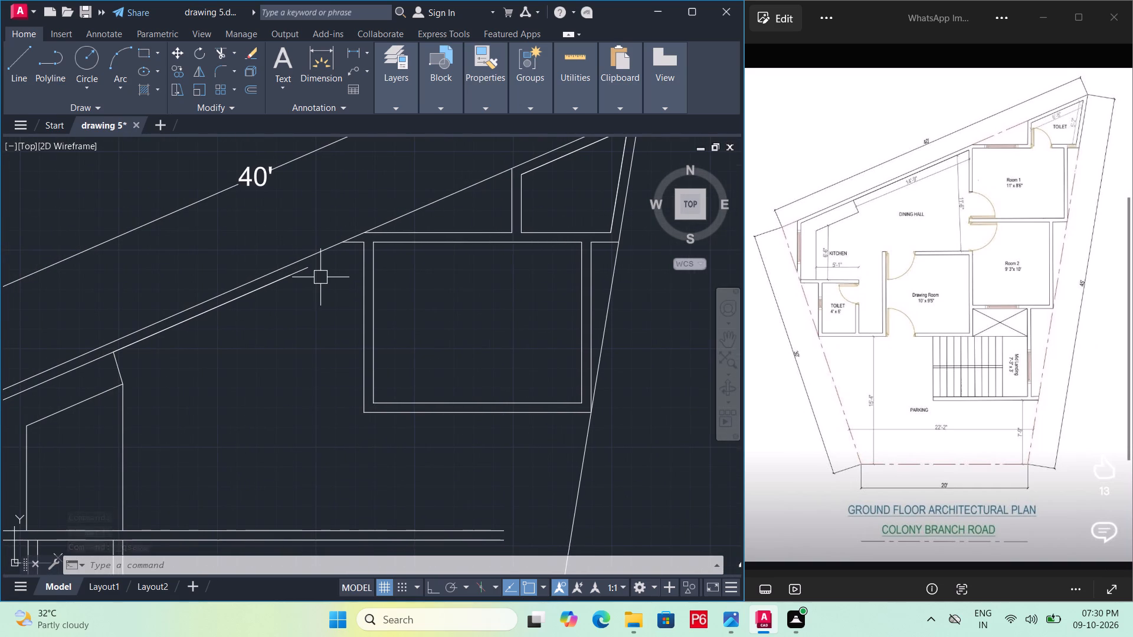
pyautogui.moveTo(238, 305); pyautogui.dragTo(305, 298, button='middle')
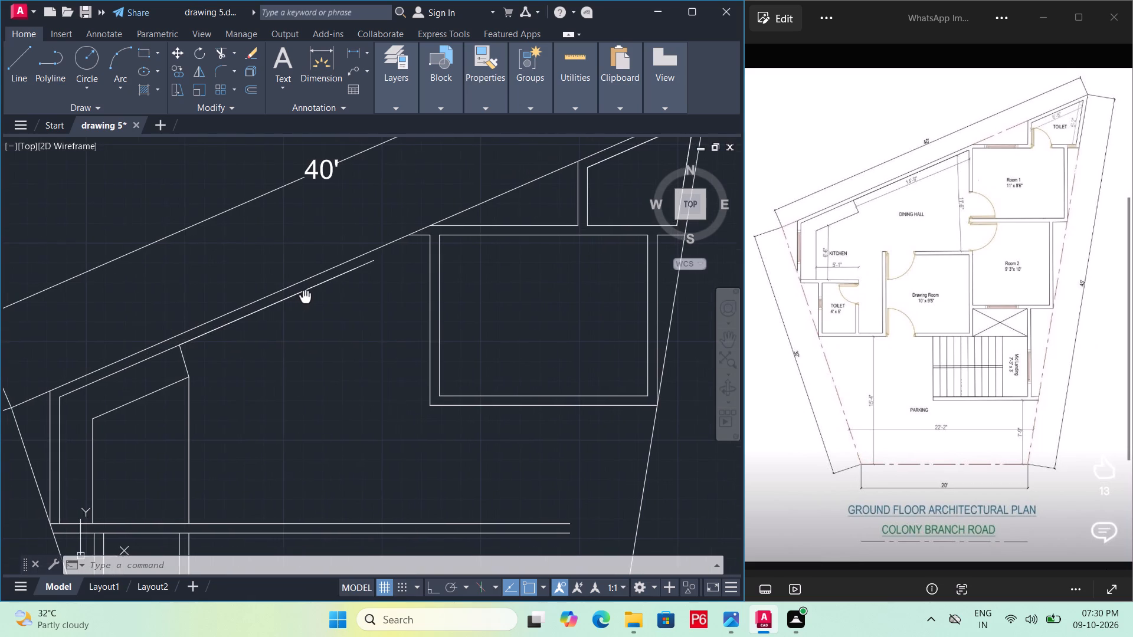
pyautogui.moveTo(305, 298); pyautogui.dragTo(306, 298, button='middle')
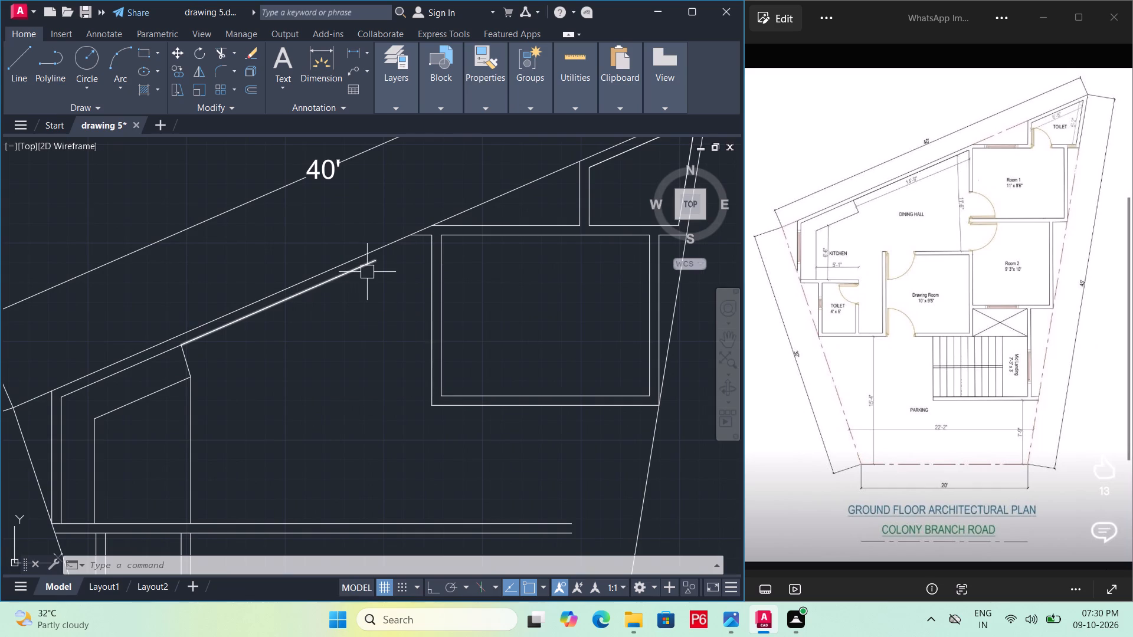
pyautogui.press('e')
pyautogui.press('x')
pyautogui.press('space')
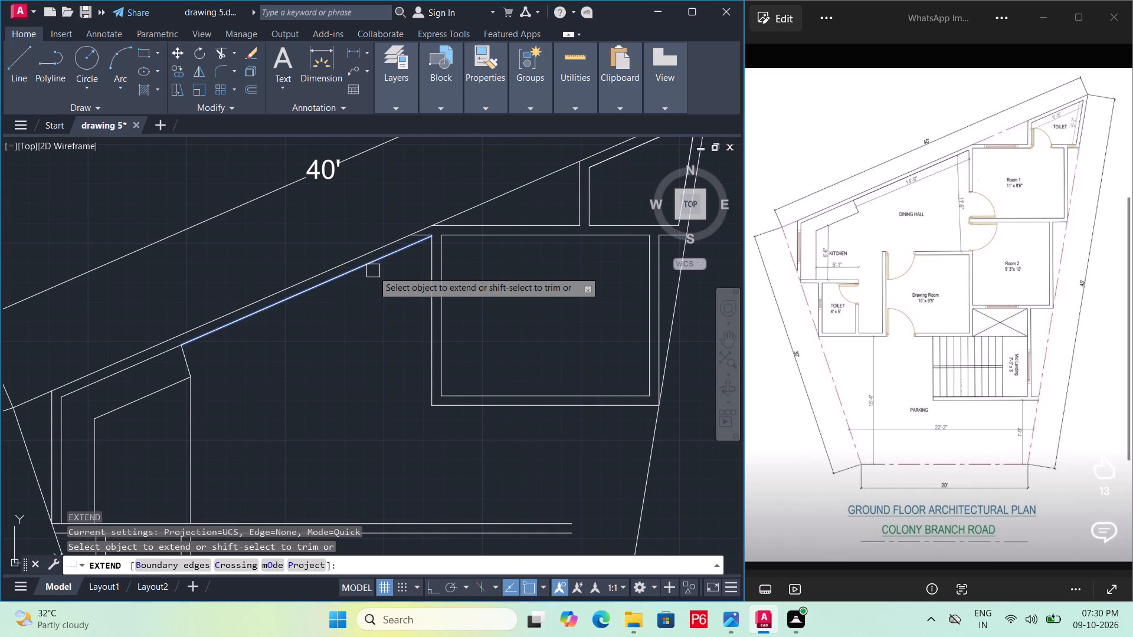
pyautogui.click(373, 269)
pyautogui.press('Escape')
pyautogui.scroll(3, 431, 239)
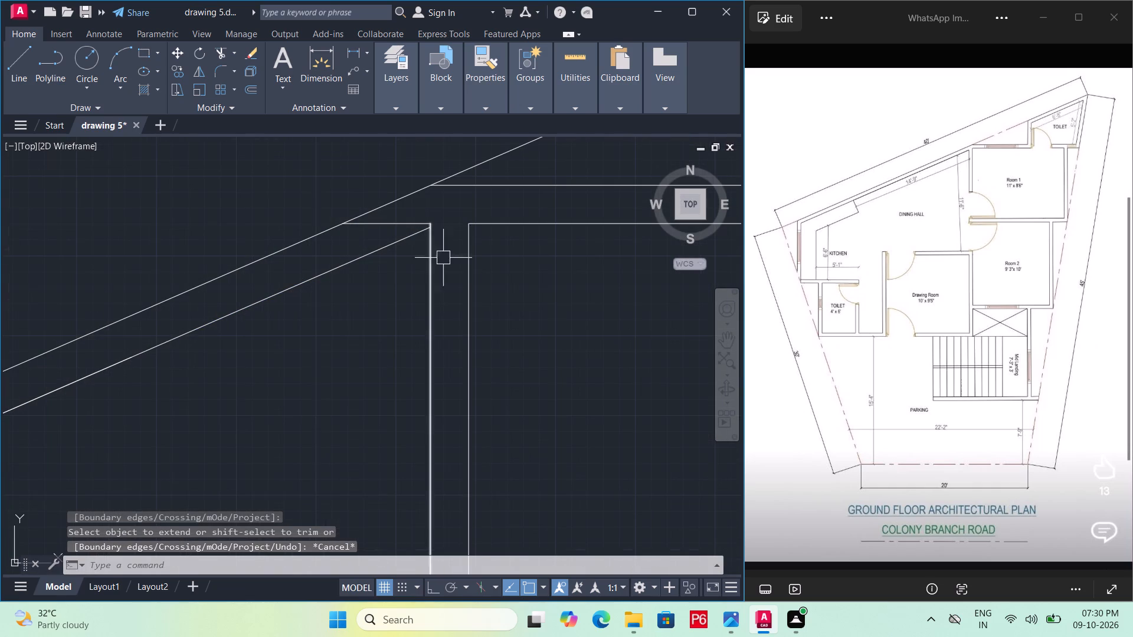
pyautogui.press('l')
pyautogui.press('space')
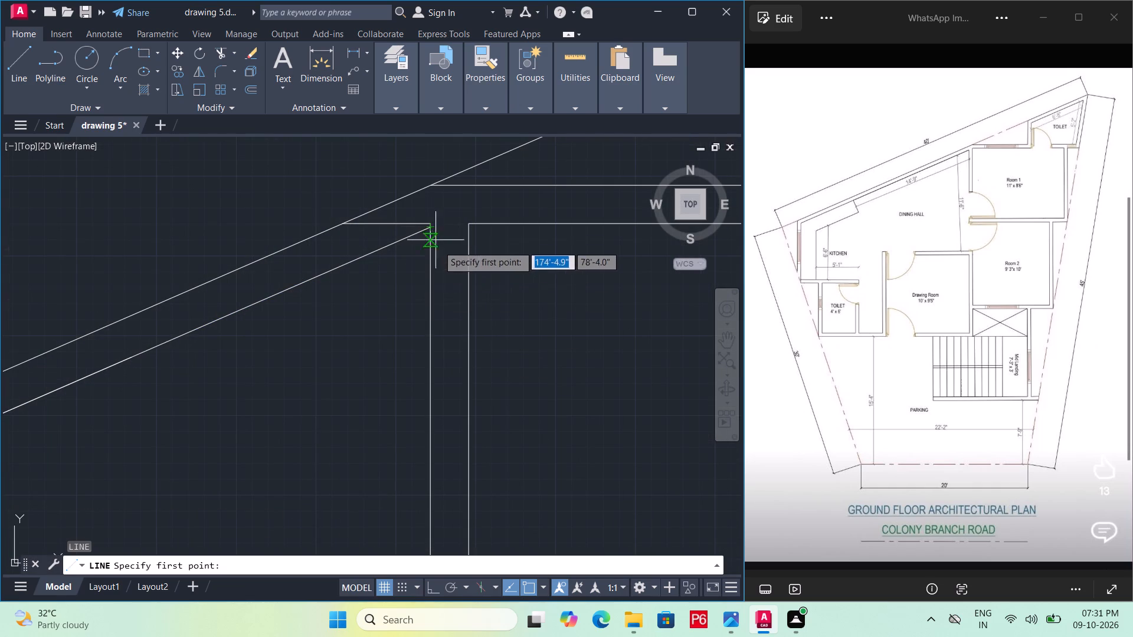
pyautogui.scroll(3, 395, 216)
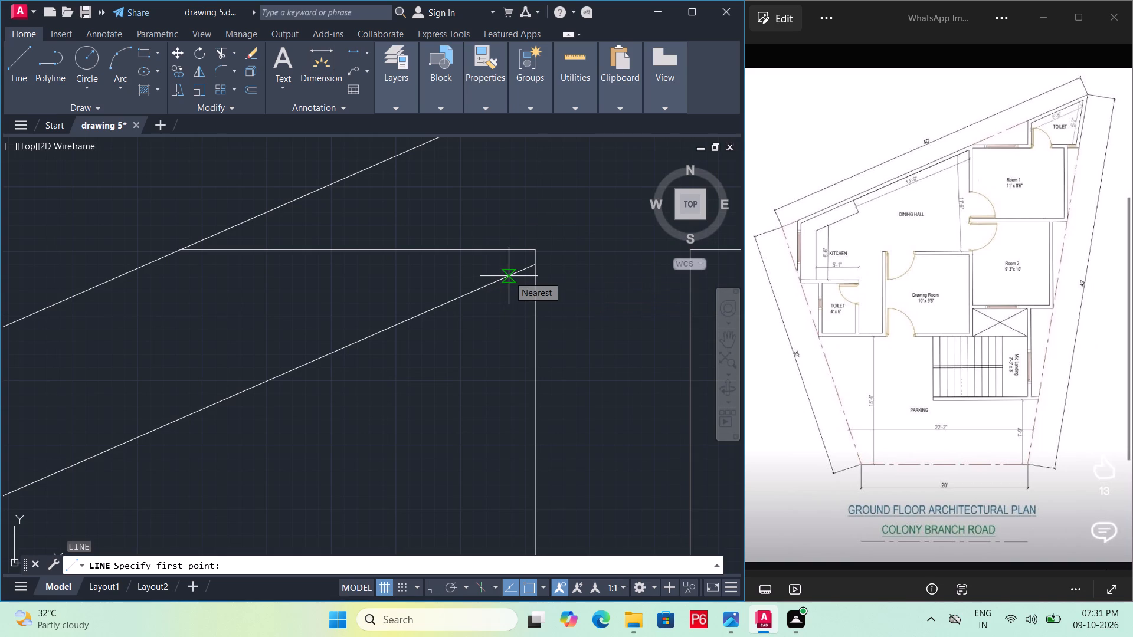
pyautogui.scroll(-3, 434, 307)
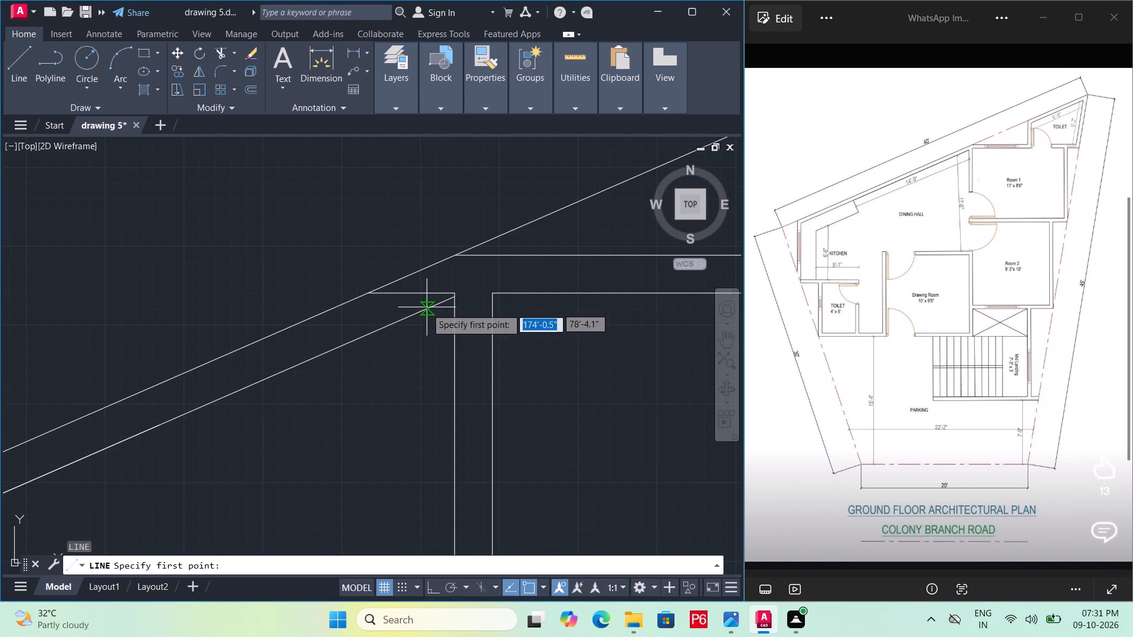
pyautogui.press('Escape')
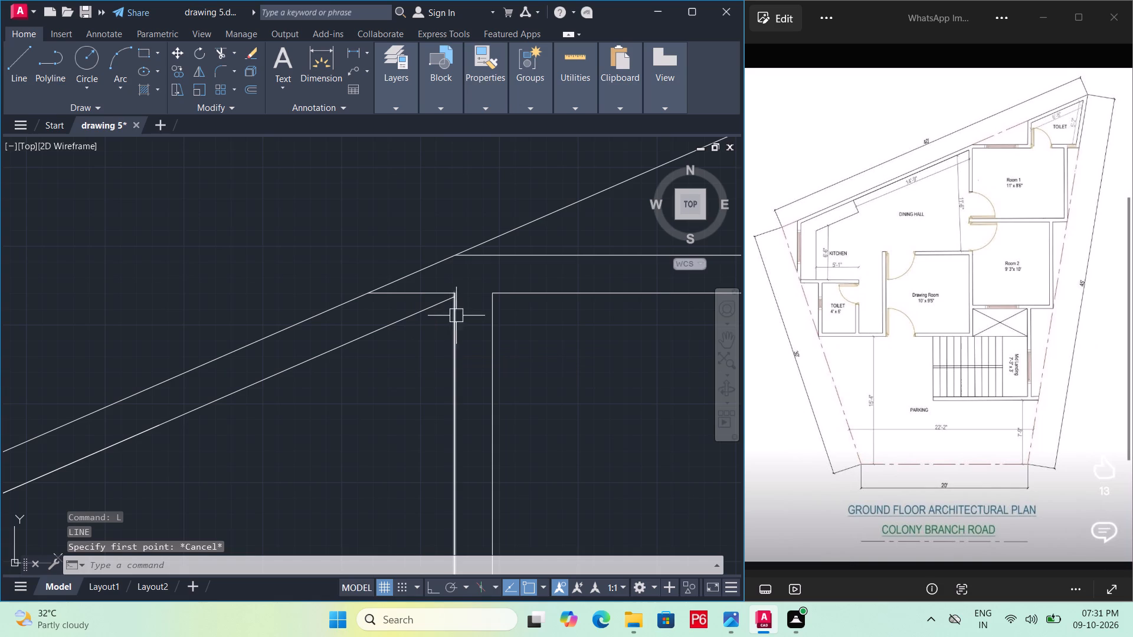
# Trim the horizontal stub and the tip of Room 1's outer left wall line projecting above the sloped inner wall line.
pyautogui.press('t')
pyautogui.write('r')
pyautogui.press('space')
pyautogui.press('space')
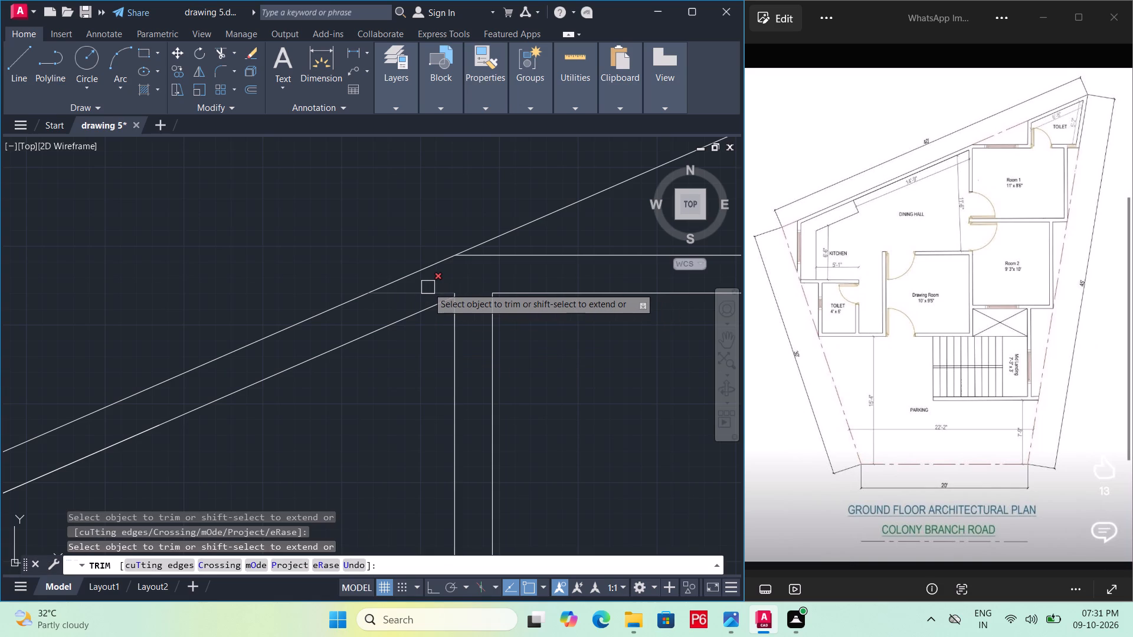
pyautogui.click(428, 287)
pyautogui.click(453, 288)
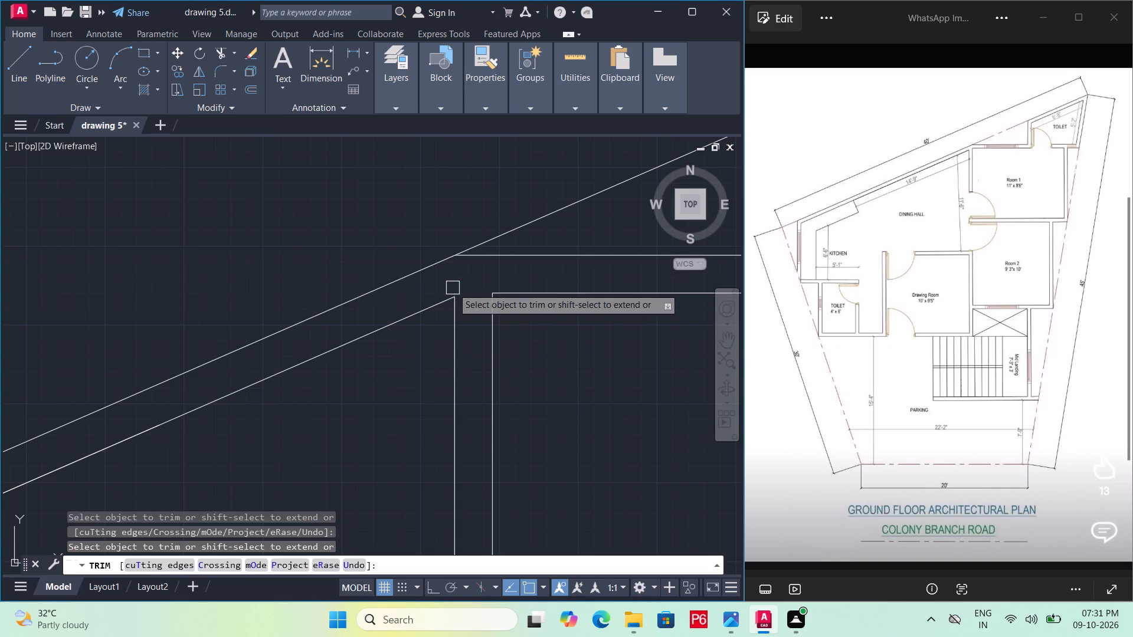
# Save the drawing.
pyautogui.hotkey('ctrl', 's')
pyautogui.hotkey('ctrl', 's')
pyautogui.hotkey('ctrl', 's')
pyautogui.moveTo(351, 410); pyautogui.dragTo(362, 337, button='middle')
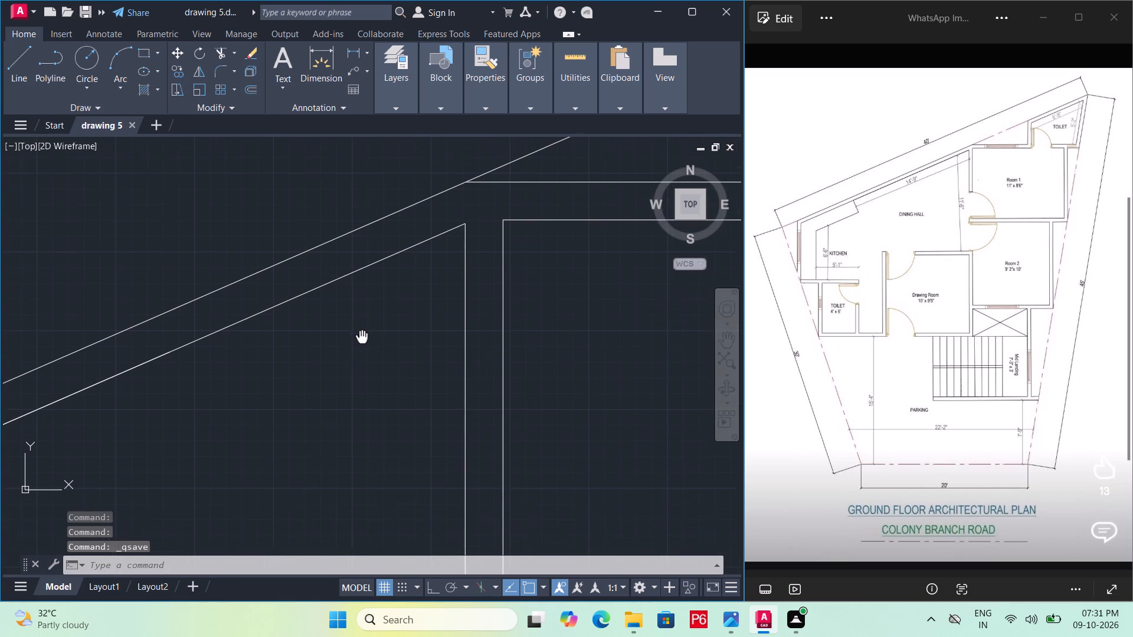
pyautogui.moveTo(362, 337); pyautogui.dragTo(362, 336, button='middle')
pyautogui.press('Escape')
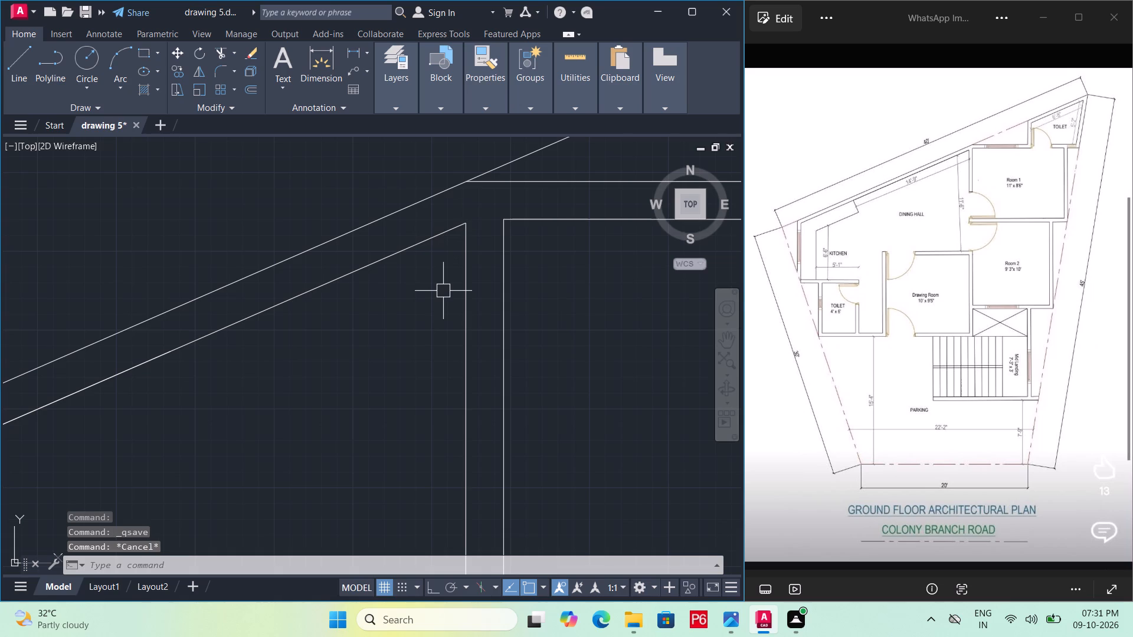
# Draw a 14'9" line from Room 1's upper-left outer corner down the sloped inner wall, continuing to the kitchen counter's upper corner.
pyautogui.scroll(-1, 426, 253)
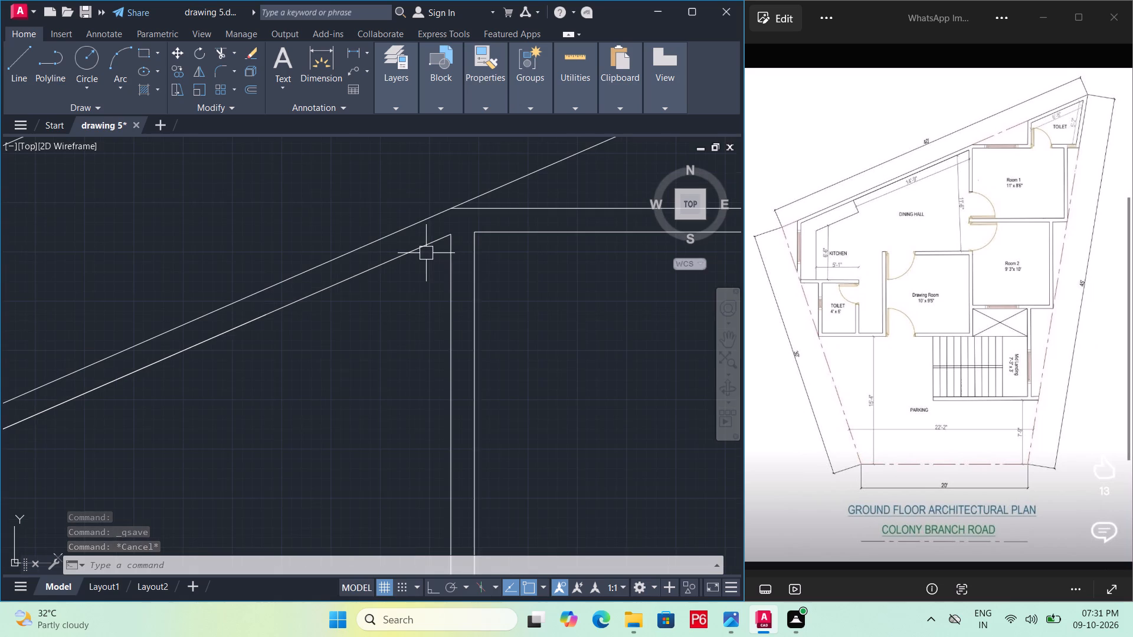
pyautogui.write('l')
pyautogui.press('space')
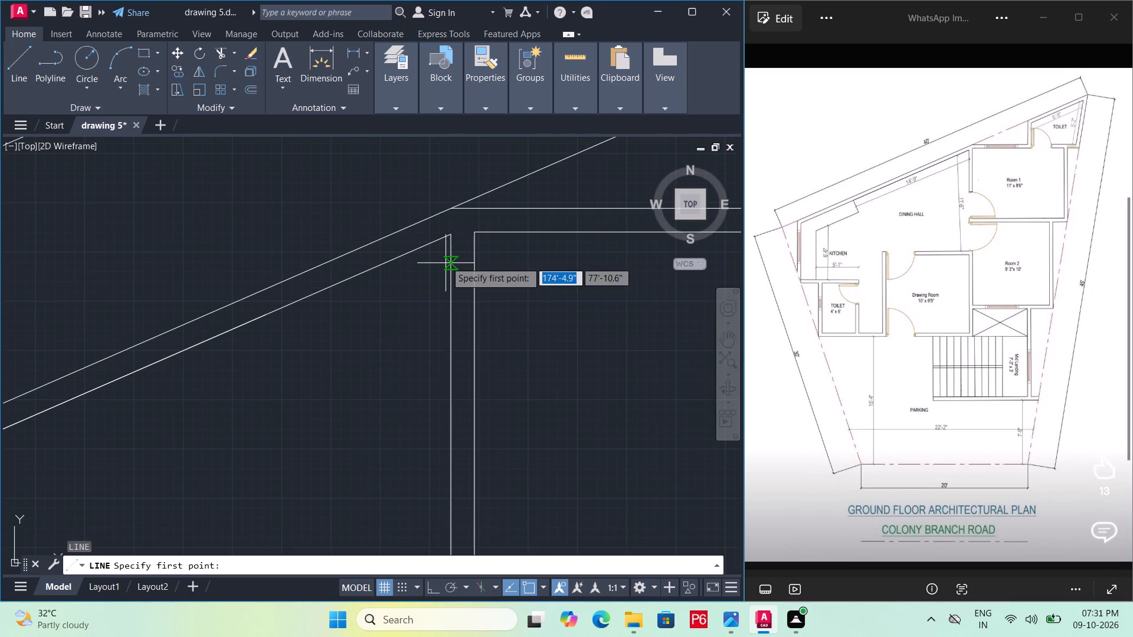
pyautogui.click(450, 234)
pyautogui.scroll(-3, 341, 297)
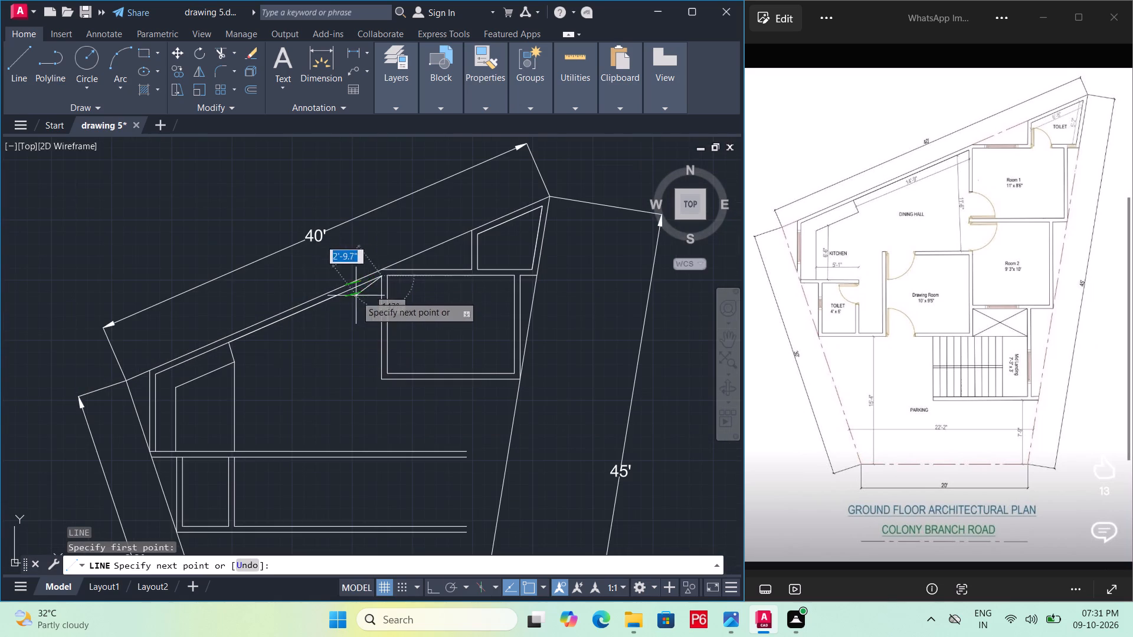
pyautogui.scroll(2, 245, 339)
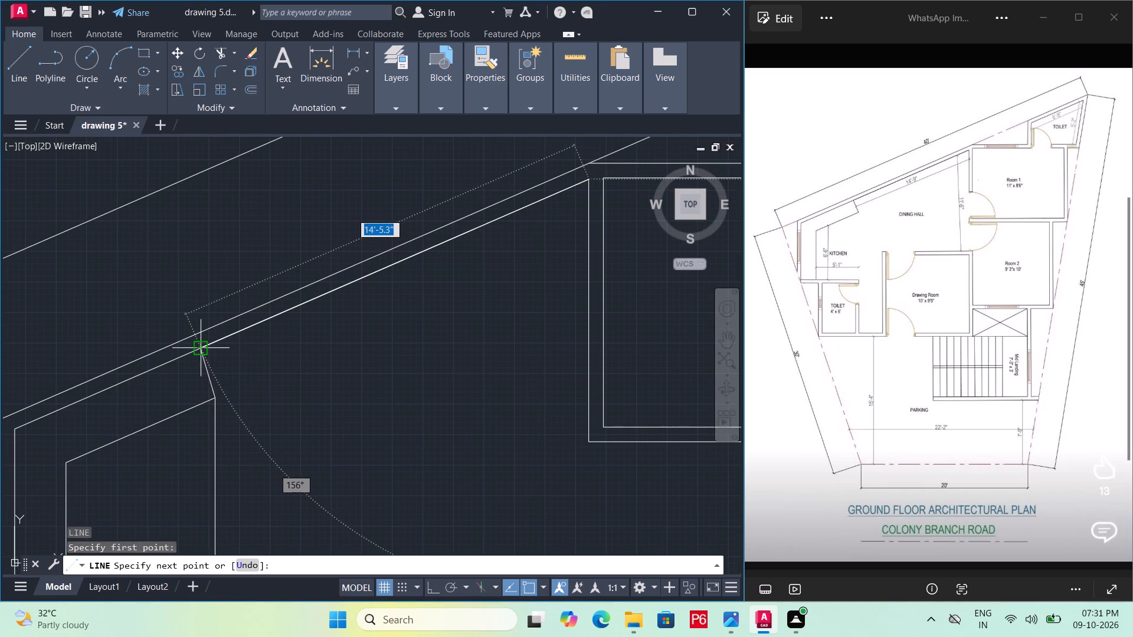
pyautogui.write('14\'9"')
pyautogui.press('Return')
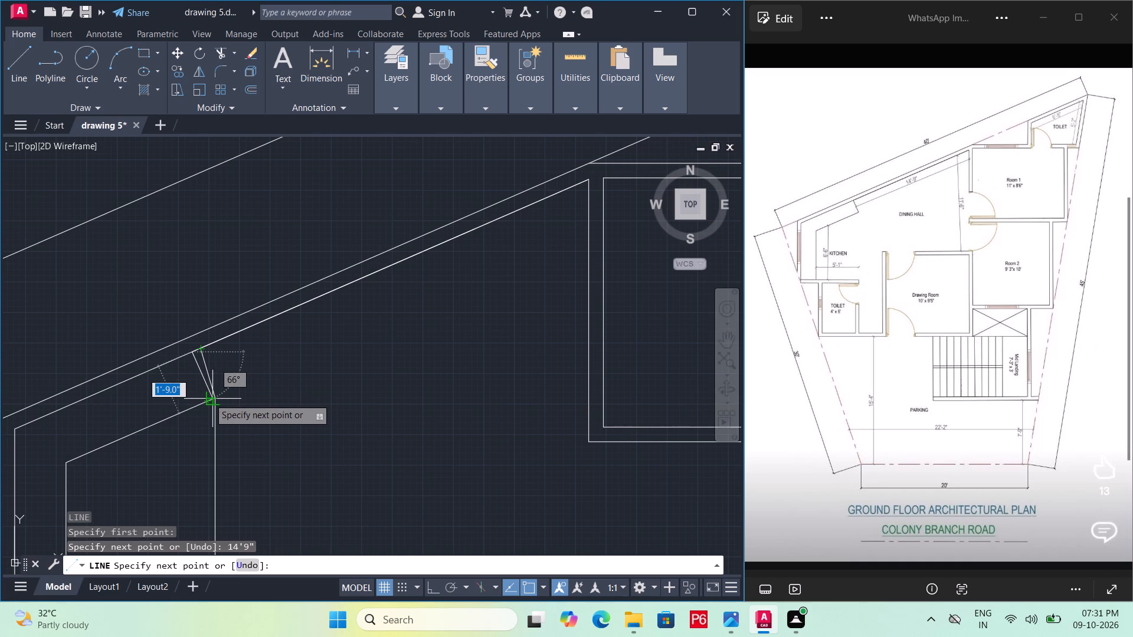
pyautogui.scroll(4, 222, 391)
pyautogui.doubleClick(173, 436)
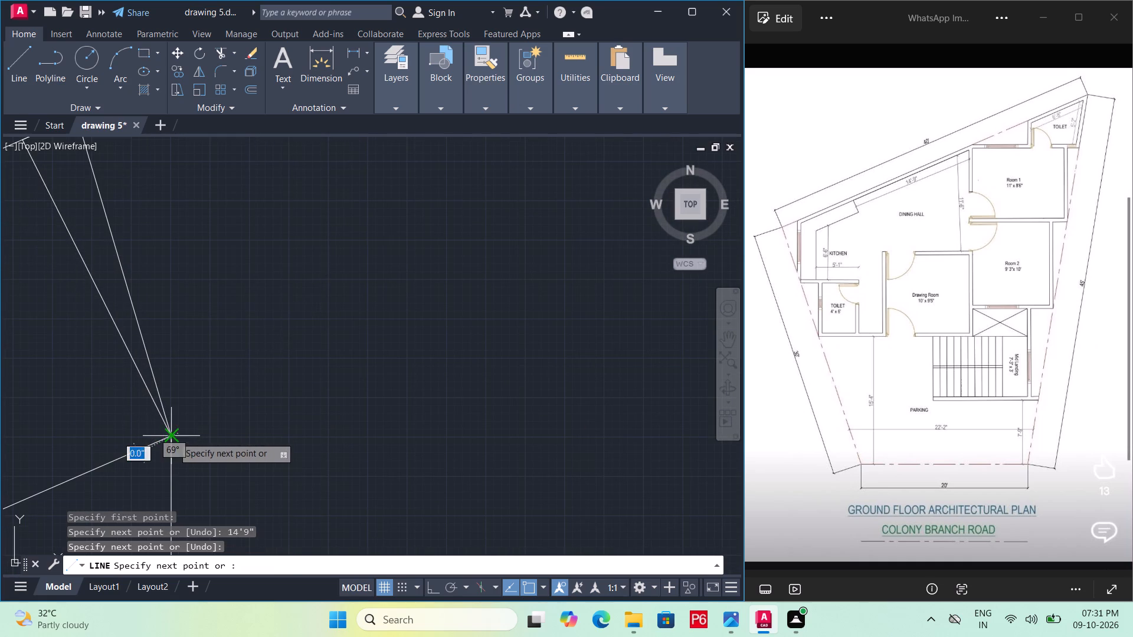
pyautogui.scroll(-3, 215, 430)
pyautogui.press('Escape')
# Delete the old short end line of the kitchen counter beside the newly drawn one.
pyautogui.doubleClick(203, 385)
pyautogui.press('Delete')
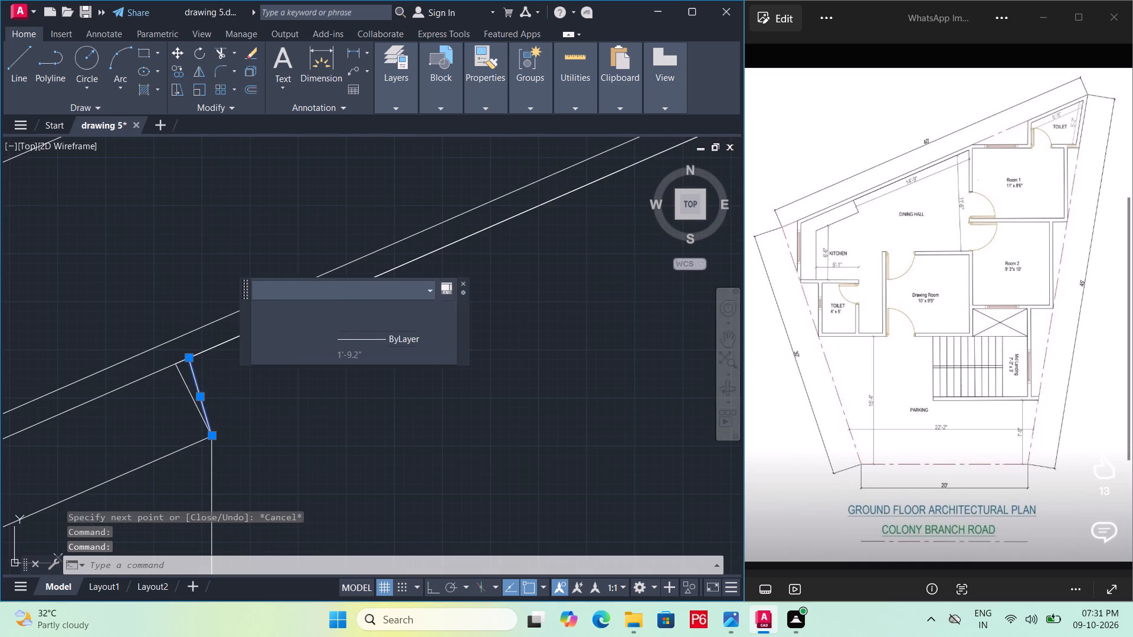
# Save the drawing.
pyautogui.hotkey('ctrl', 's')
pyautogui.hotkey('ctrl', 's')
pyautogui.hotkey('ctrl', 's')
# Delete the 14'9" line and the extended line overlapping it along the dining hall's sloped inner wall.
pyautogui.scroll(-2, 262, 399)
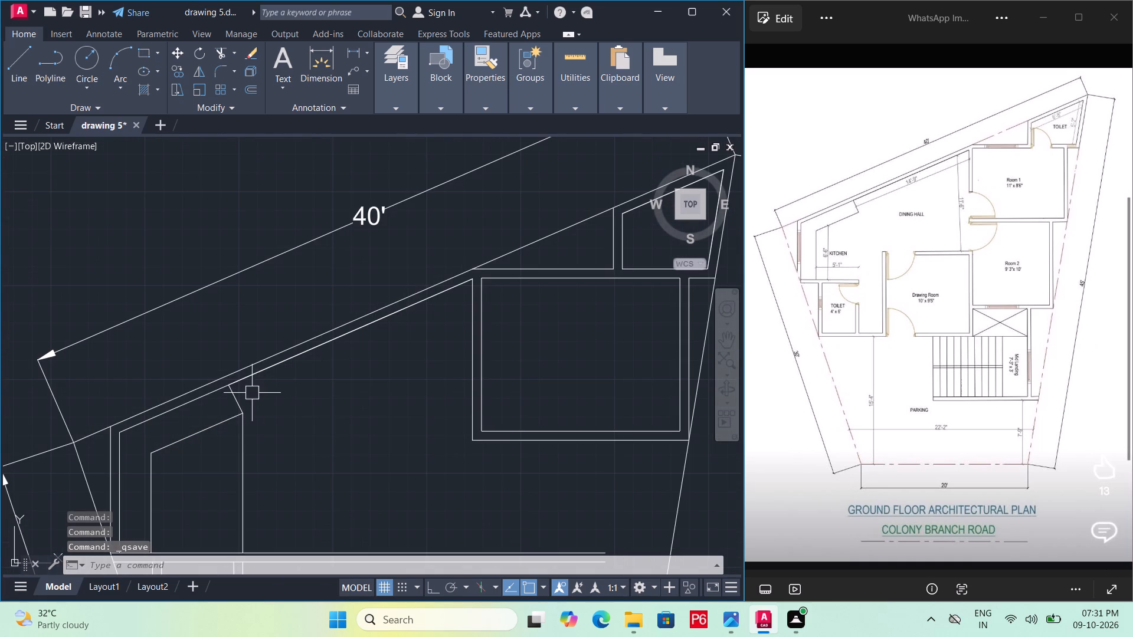
pyautogui.middleClick(283, 397)
pyautogui.doubleClick(284, 361)
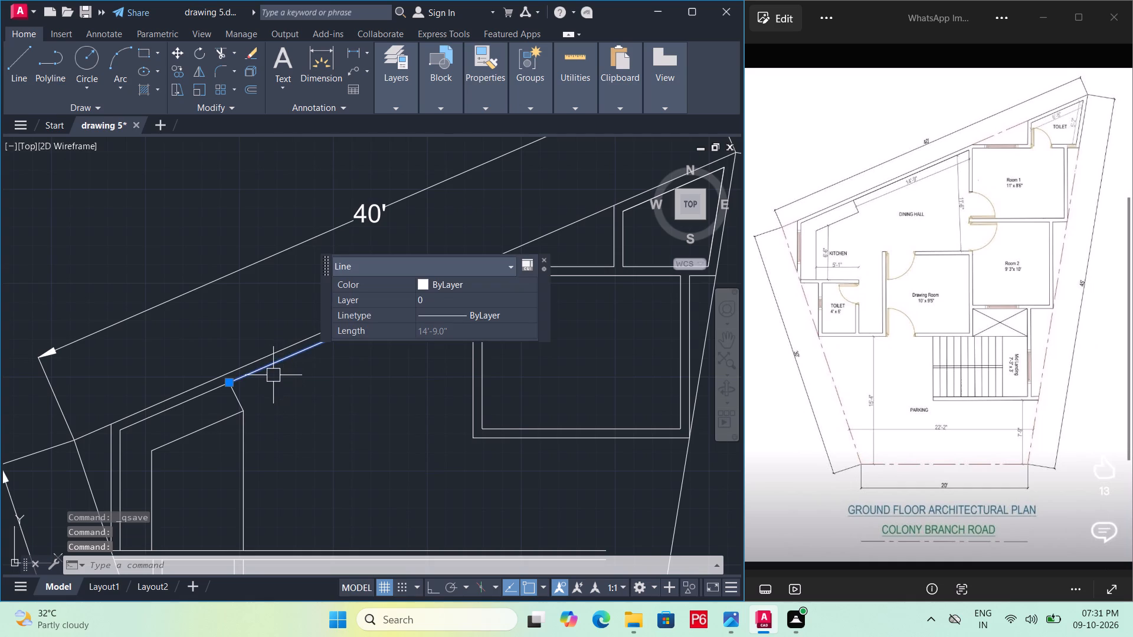
pyautogui.press('Delete')
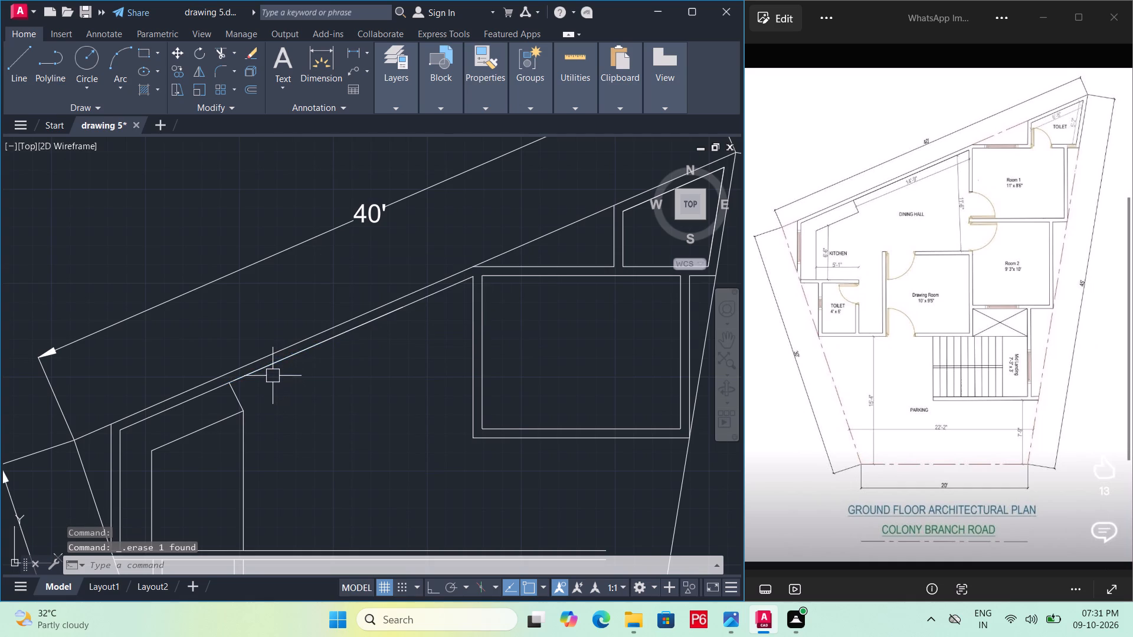
pyautogui.click(279, 366)
pyautogui.press('Delete')
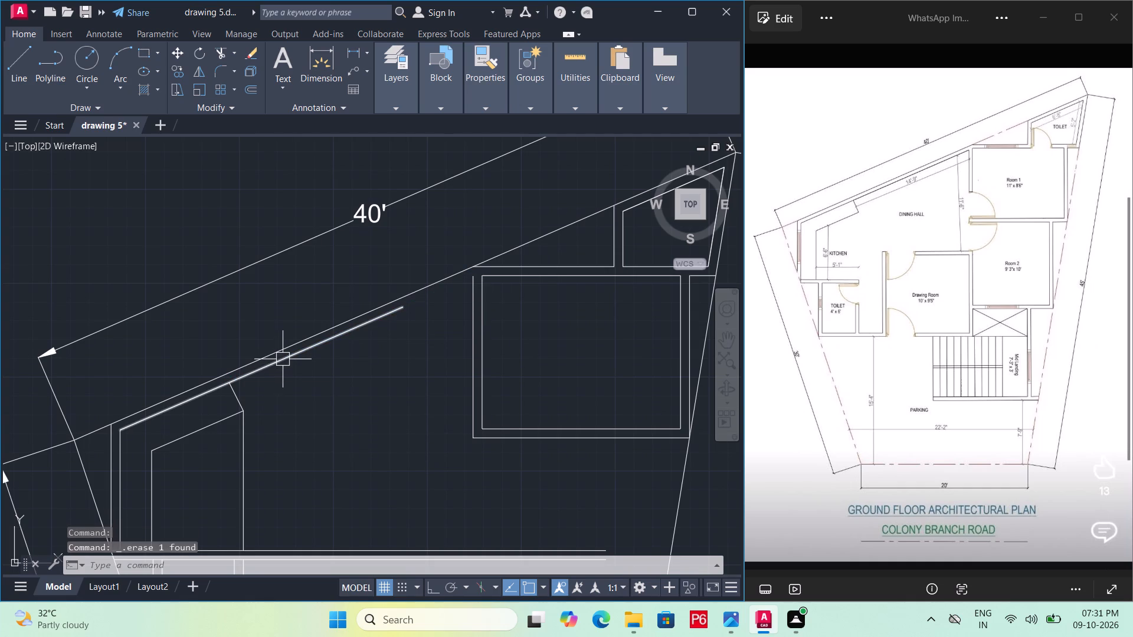
# Extend the dining hall's sloped inner wall line up to Room 1's outer left wall.
pyautogui.press('e')
pyautogui.write('x')
pyautogui.press('space')
pyautogui.click(351, 326)
pyautogui.press('Escape')
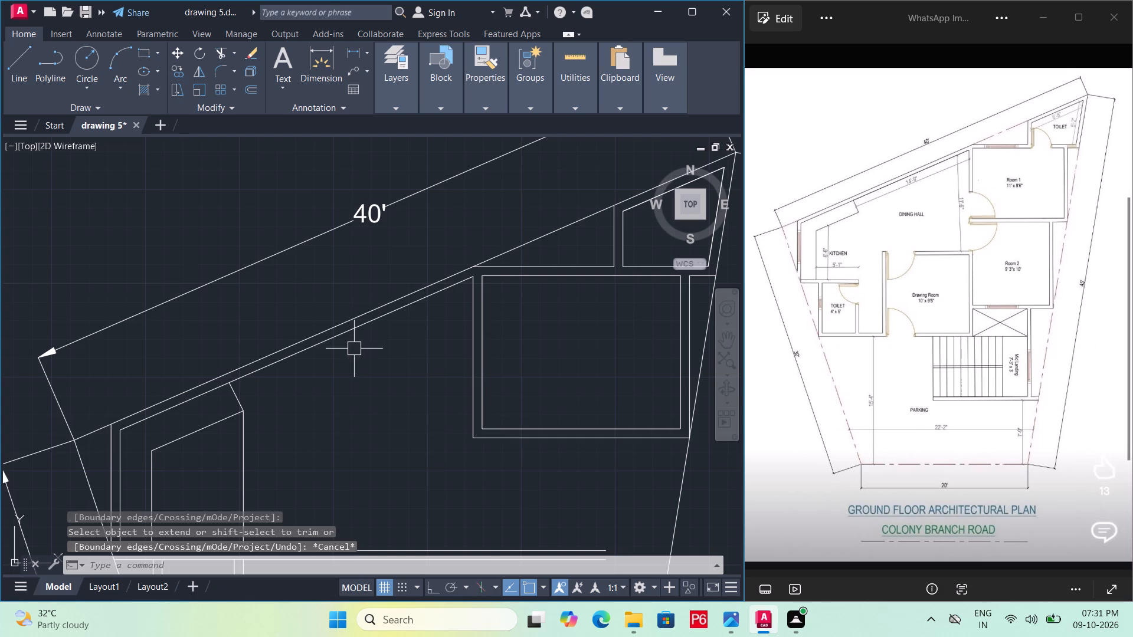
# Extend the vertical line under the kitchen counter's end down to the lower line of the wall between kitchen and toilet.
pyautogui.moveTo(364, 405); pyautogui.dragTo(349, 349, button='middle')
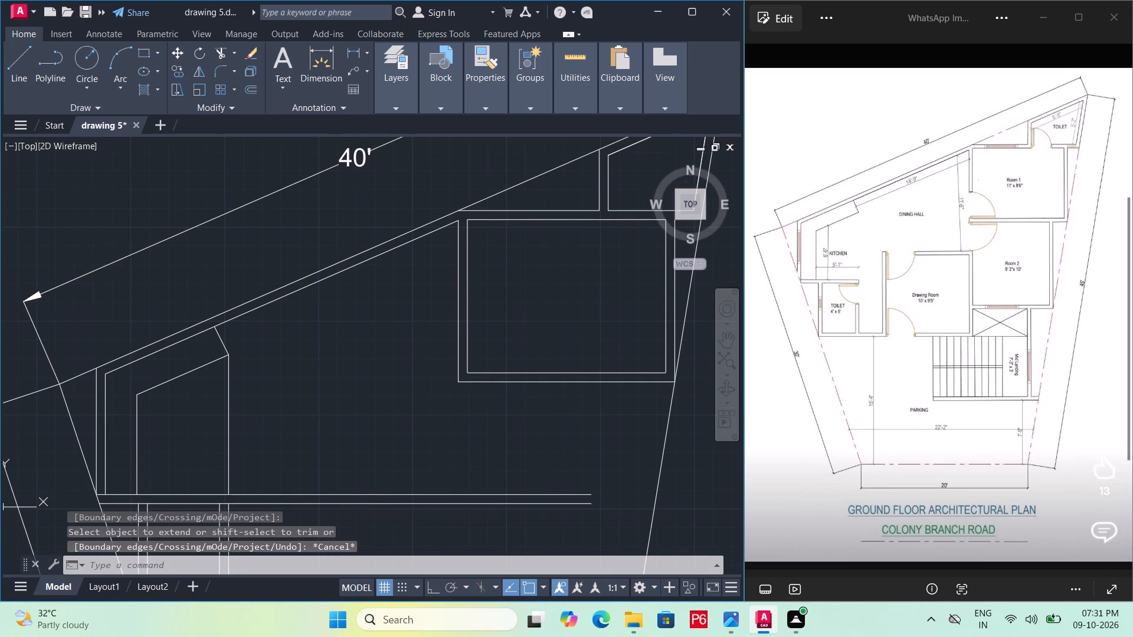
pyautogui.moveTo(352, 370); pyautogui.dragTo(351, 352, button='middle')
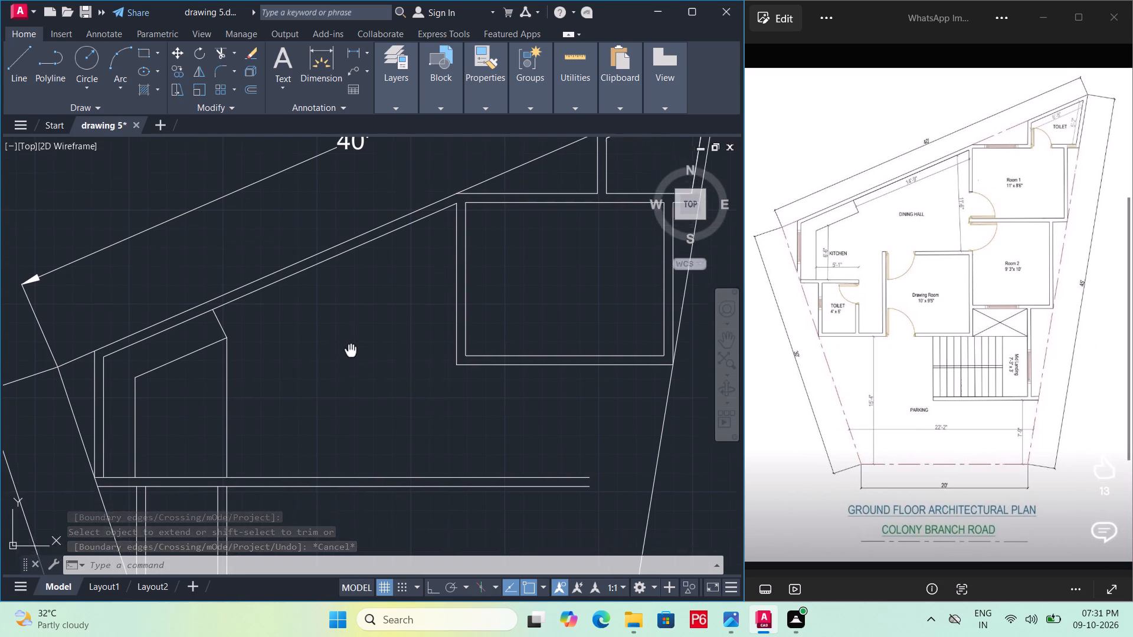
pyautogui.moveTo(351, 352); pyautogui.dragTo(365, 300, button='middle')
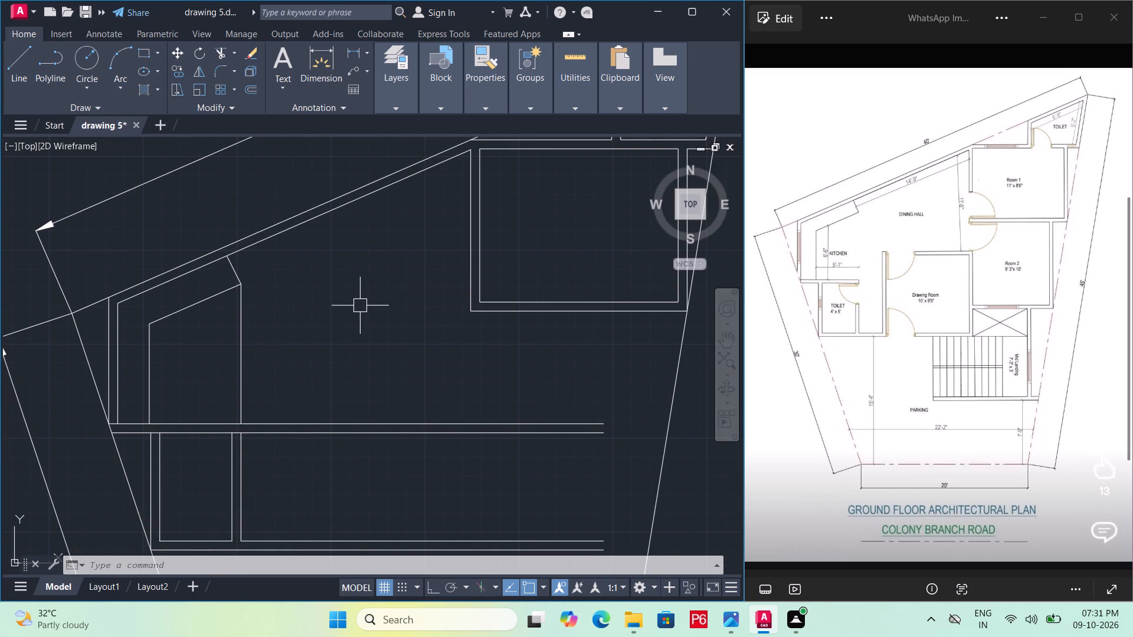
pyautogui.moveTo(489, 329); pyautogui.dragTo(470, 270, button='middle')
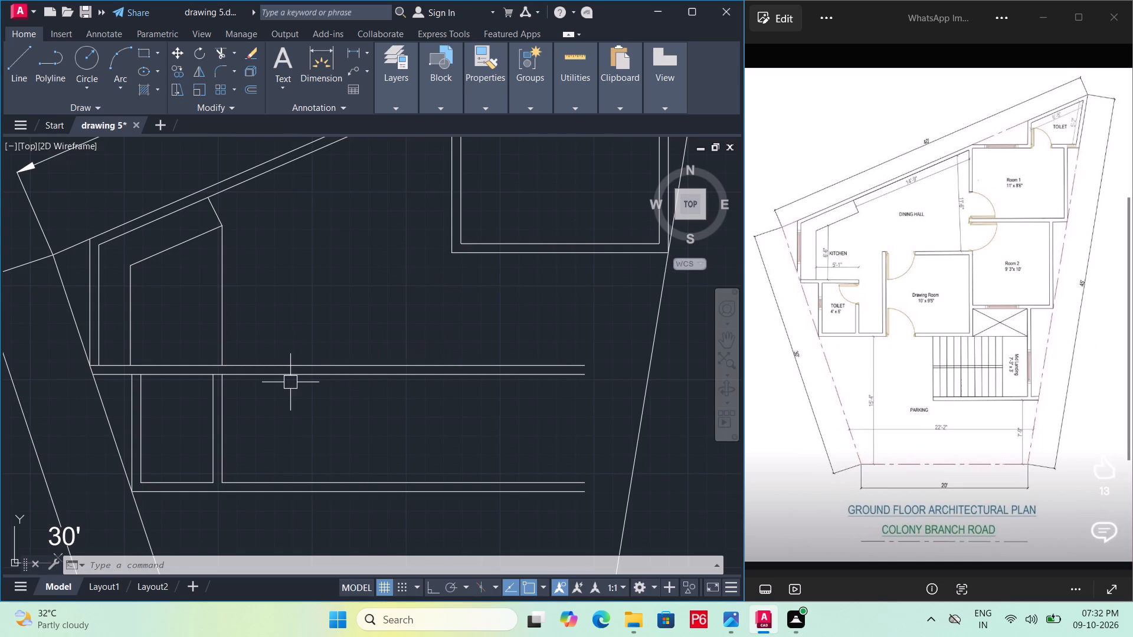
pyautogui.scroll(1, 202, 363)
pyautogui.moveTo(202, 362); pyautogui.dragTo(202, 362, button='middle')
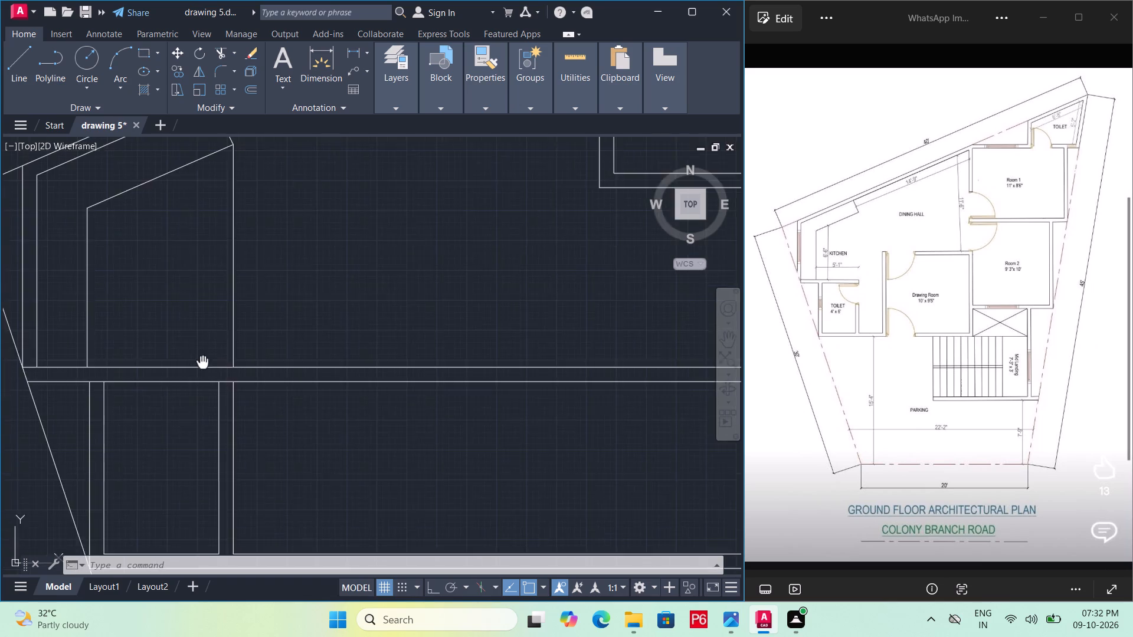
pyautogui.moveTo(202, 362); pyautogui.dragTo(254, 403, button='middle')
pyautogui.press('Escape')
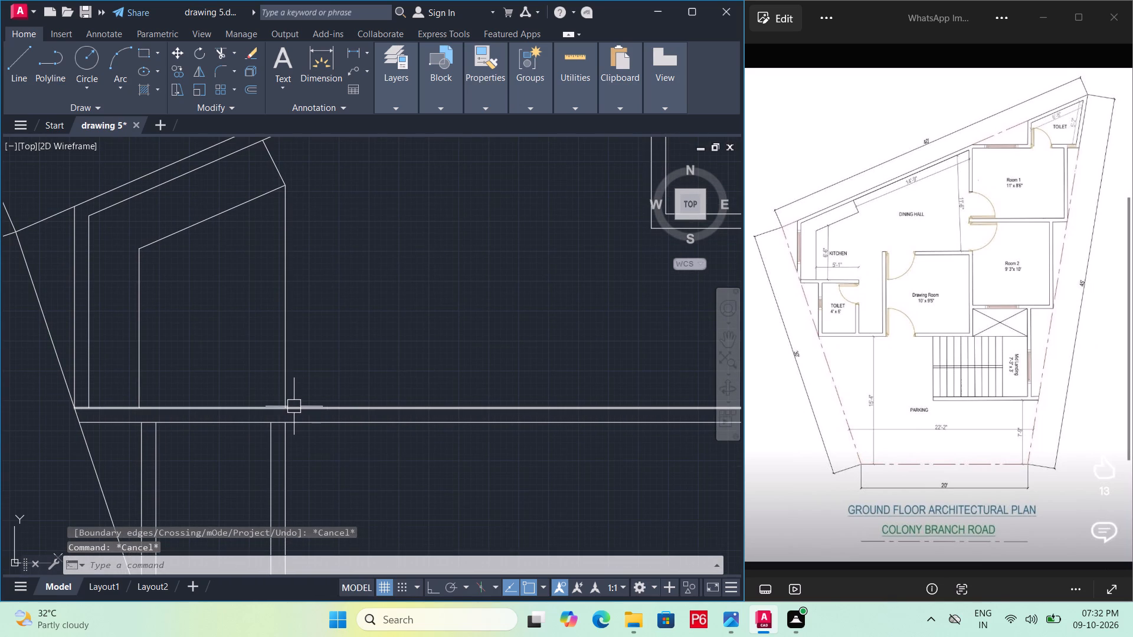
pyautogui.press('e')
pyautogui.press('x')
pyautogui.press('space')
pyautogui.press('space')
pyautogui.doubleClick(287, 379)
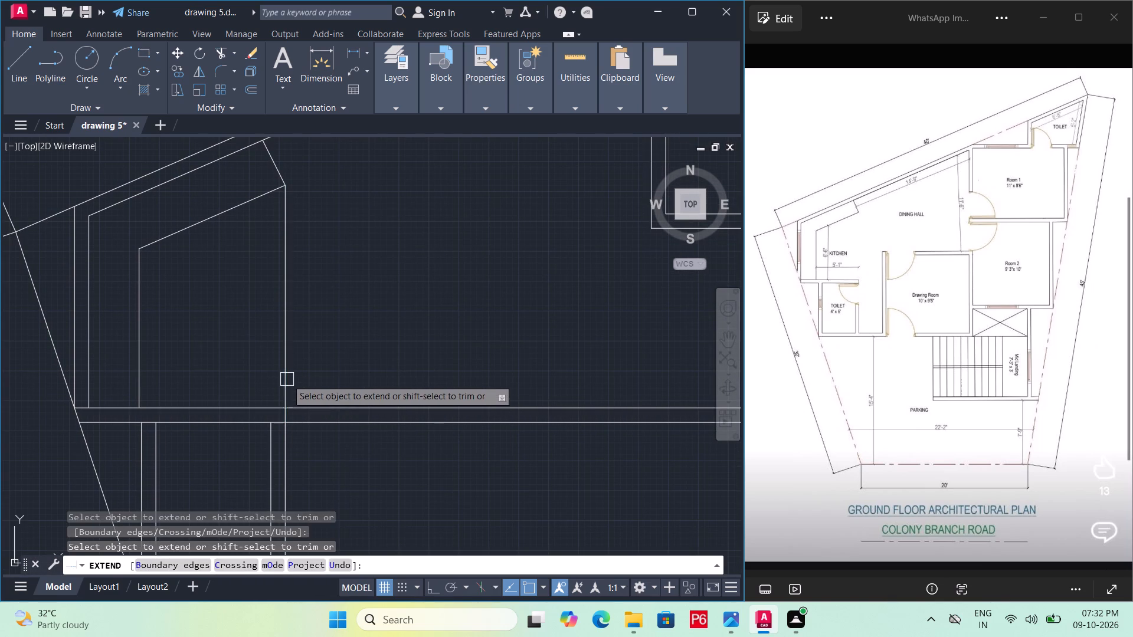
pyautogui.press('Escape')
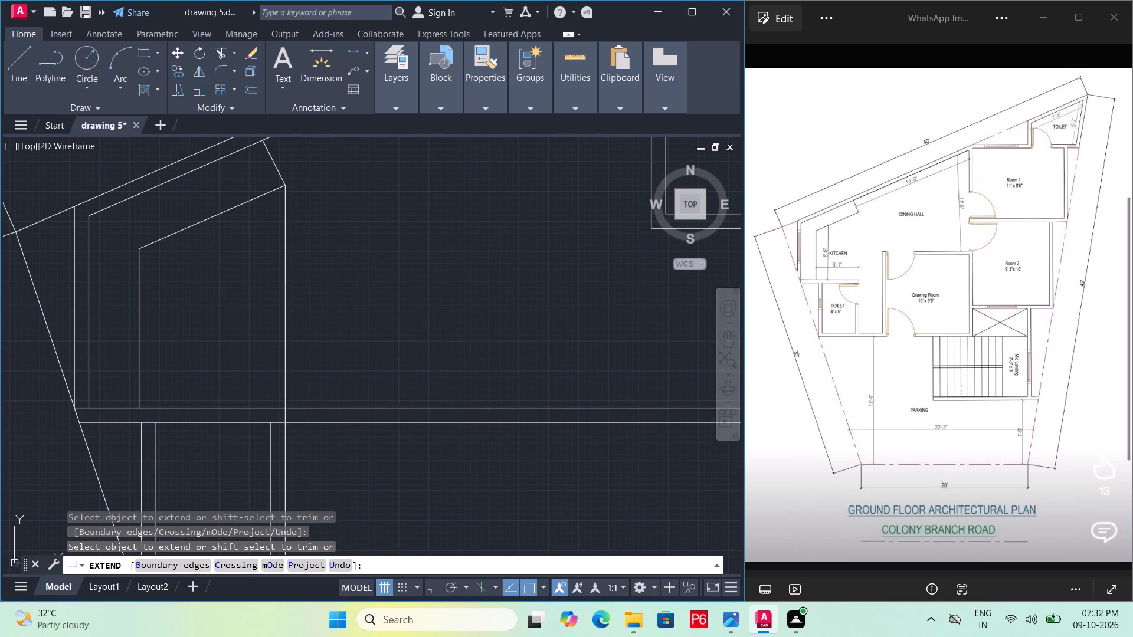
# Delete the vertical line running down from the kitchen counter's outer end.
pyautogui.click(284, 339)
pyautogui.press('Delete')
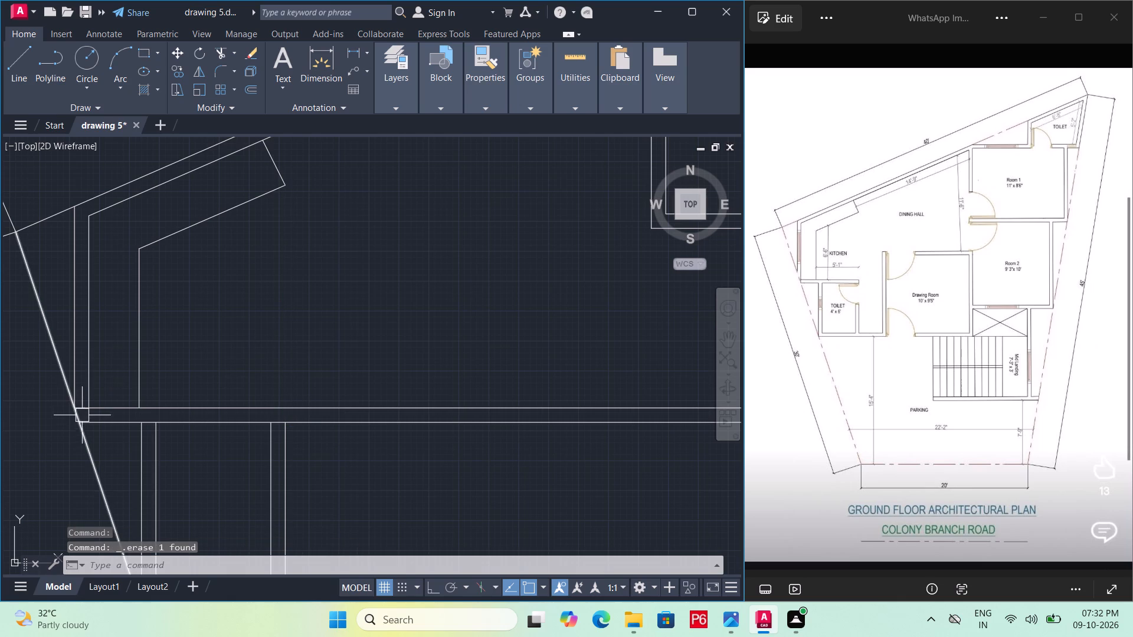
# Offset the kitchen's left outer wall line 6" outward, towards the plot boundary.
pyautogui.scroll(1, 83, 415)
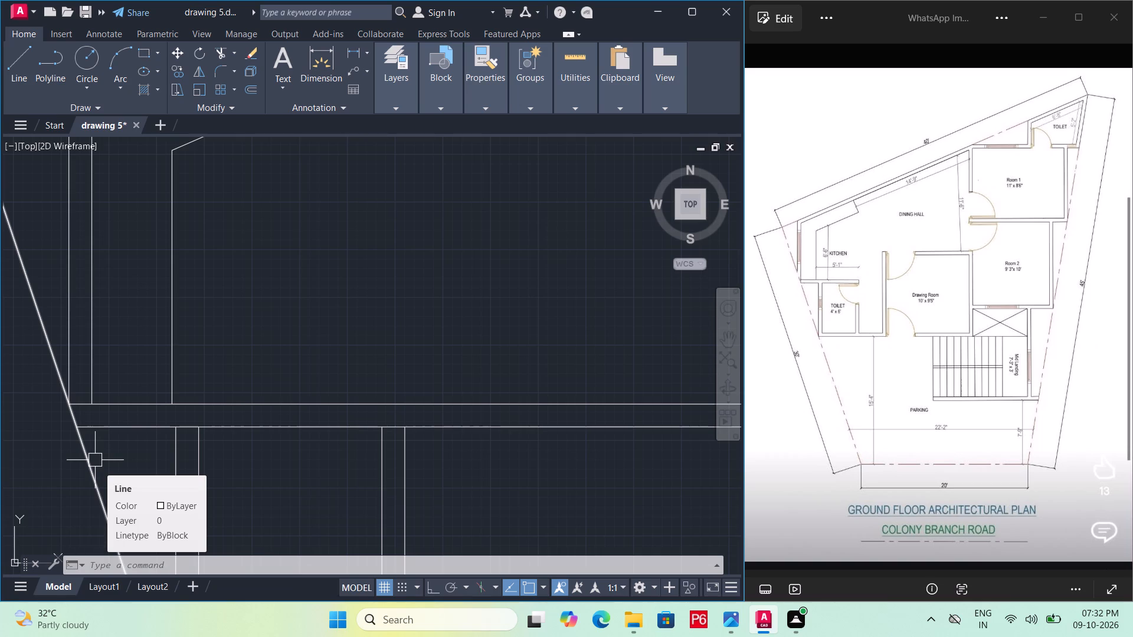
pyautogui.scroll(-2, 97, 429)
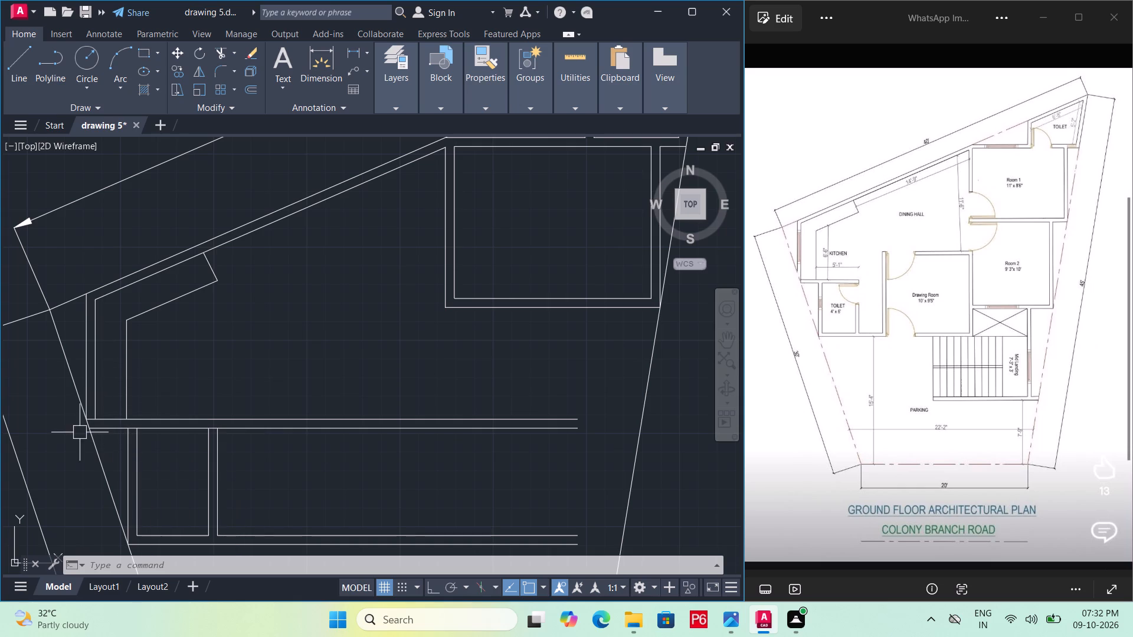
pyautogui.scroll(1, 85, 402)
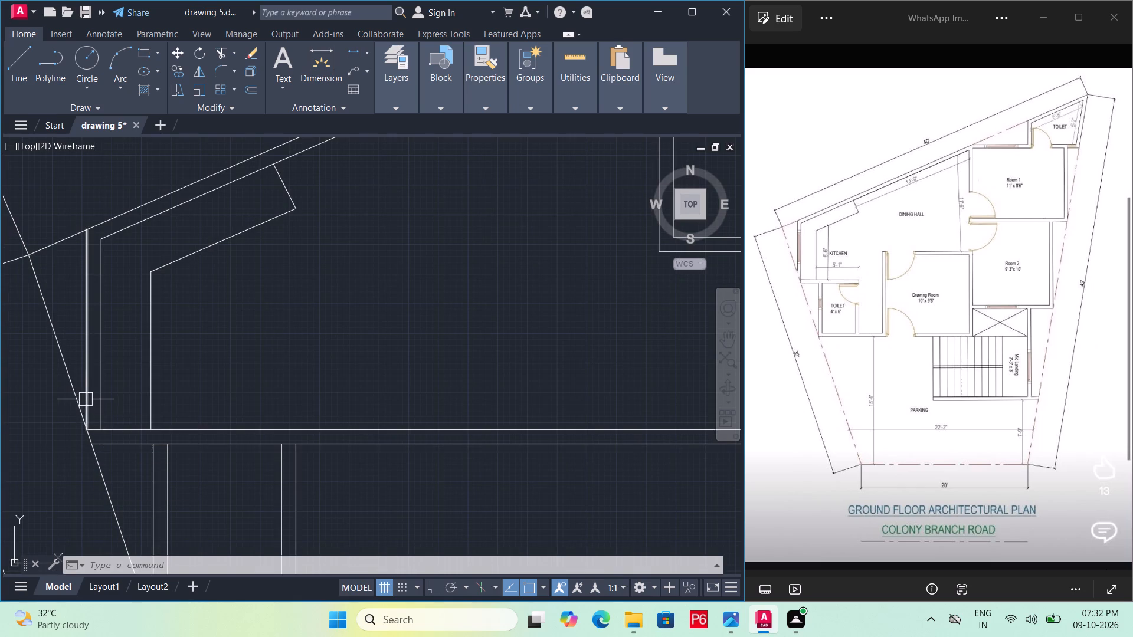
pyautogui.press('o')
pyautogui.press('Return')
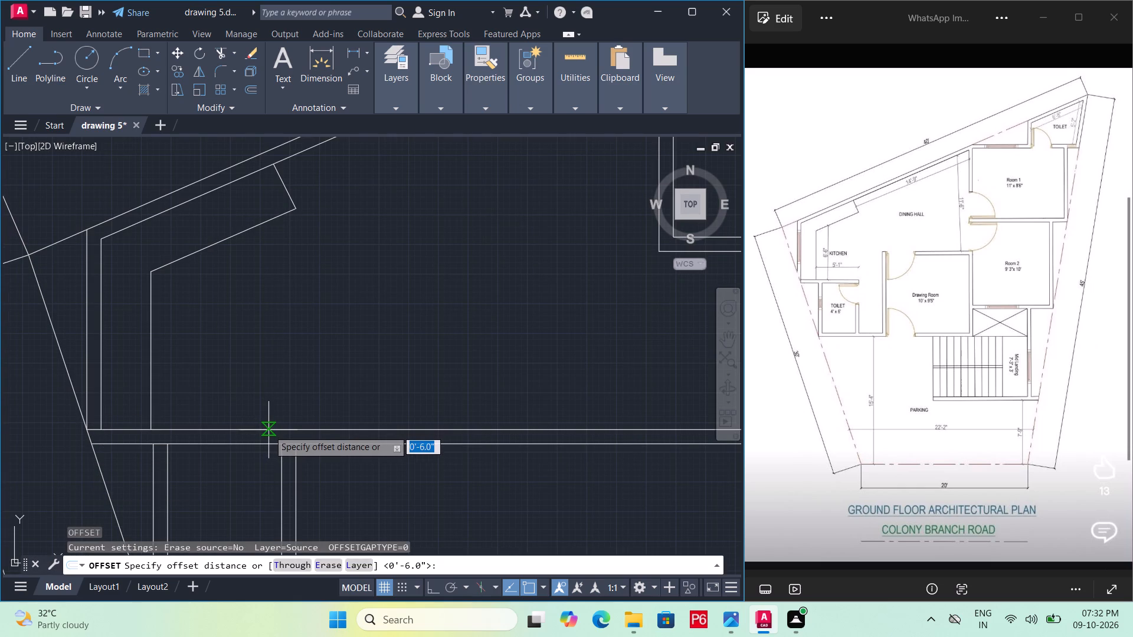
pyautogui.press('Return')
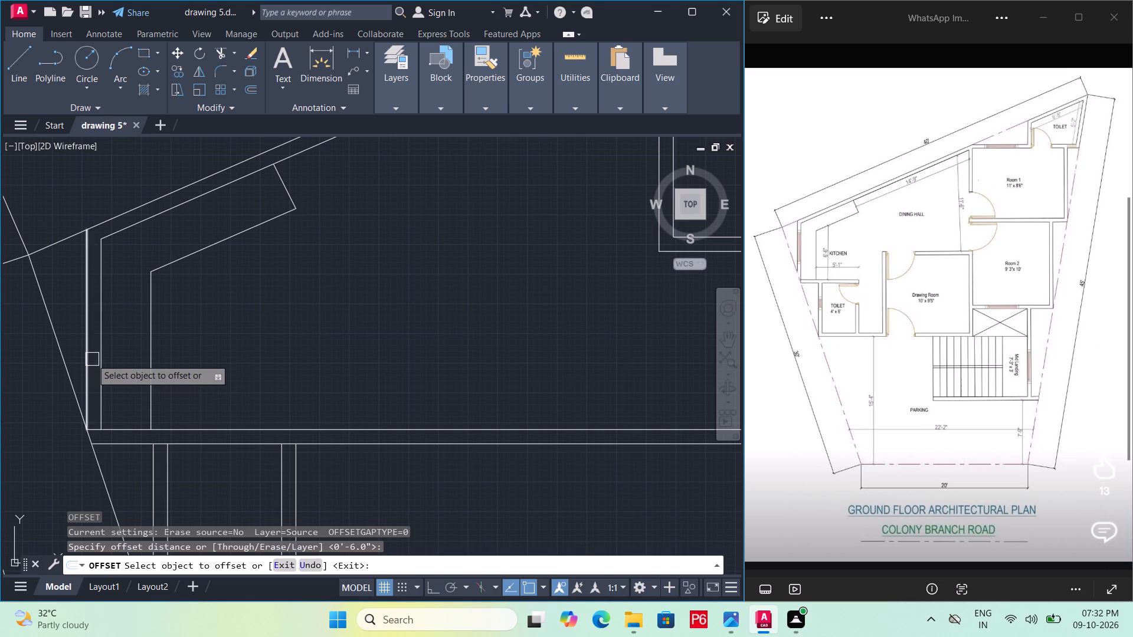
pyautogui.click(91, 359)
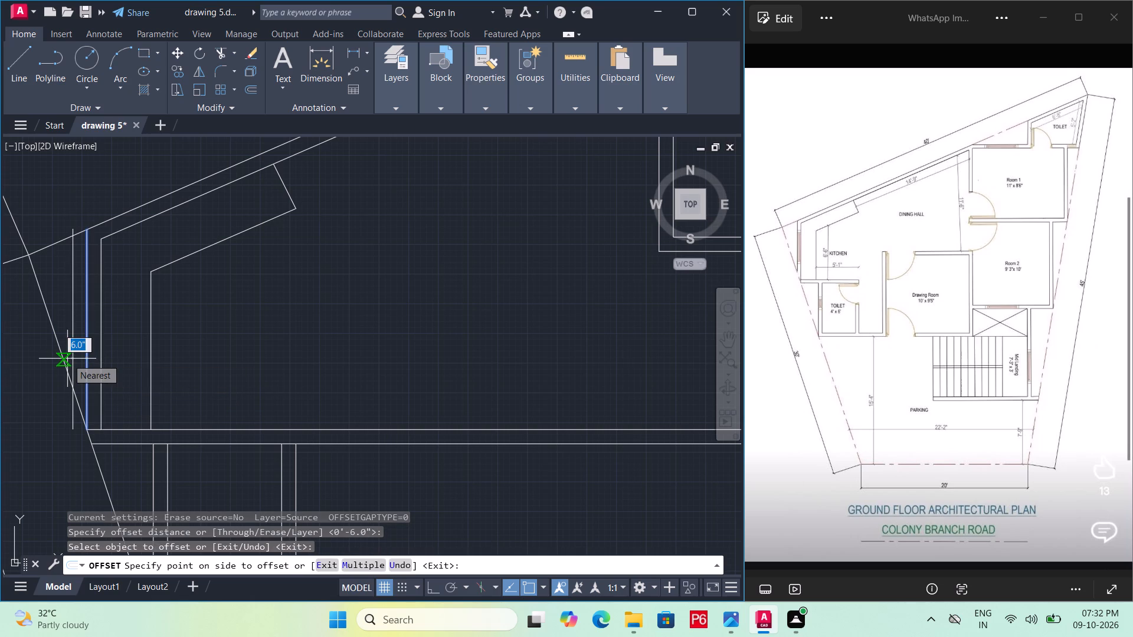
pyautogui.click(67, 359)
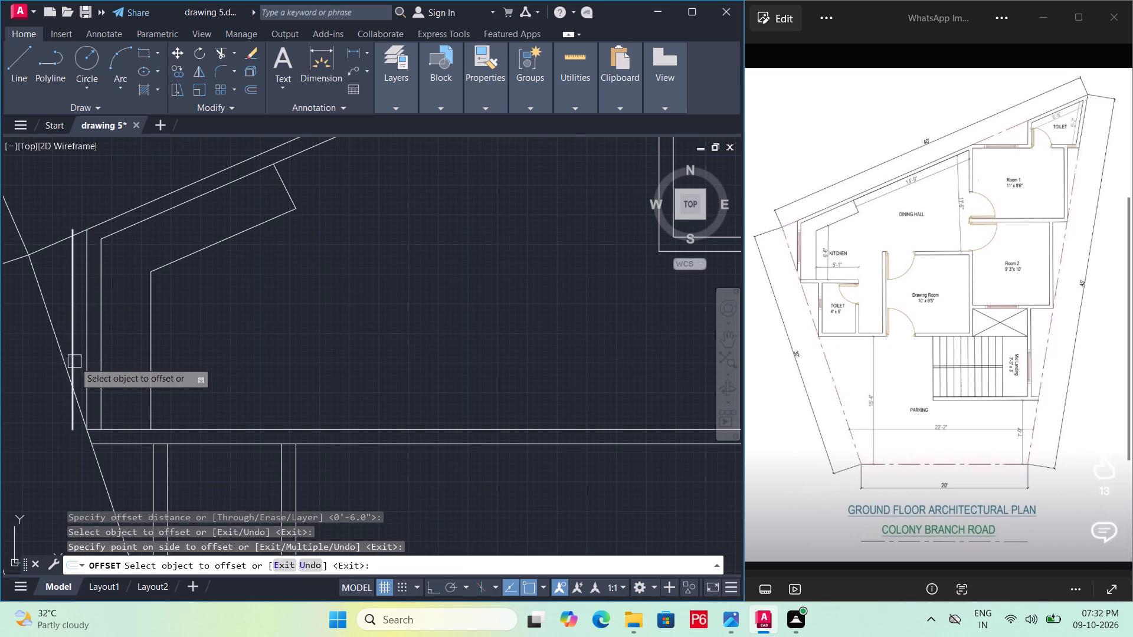
pyautogui.press('Escape')
# Trim the new kitchen wall line's lower end at the plot's side boundary and its upper end at the sloped outer wall.
pyautogui.write('tr')
pyautogui.press('space')
pyautogui.press('space')
pyautogui.click(73, 425)
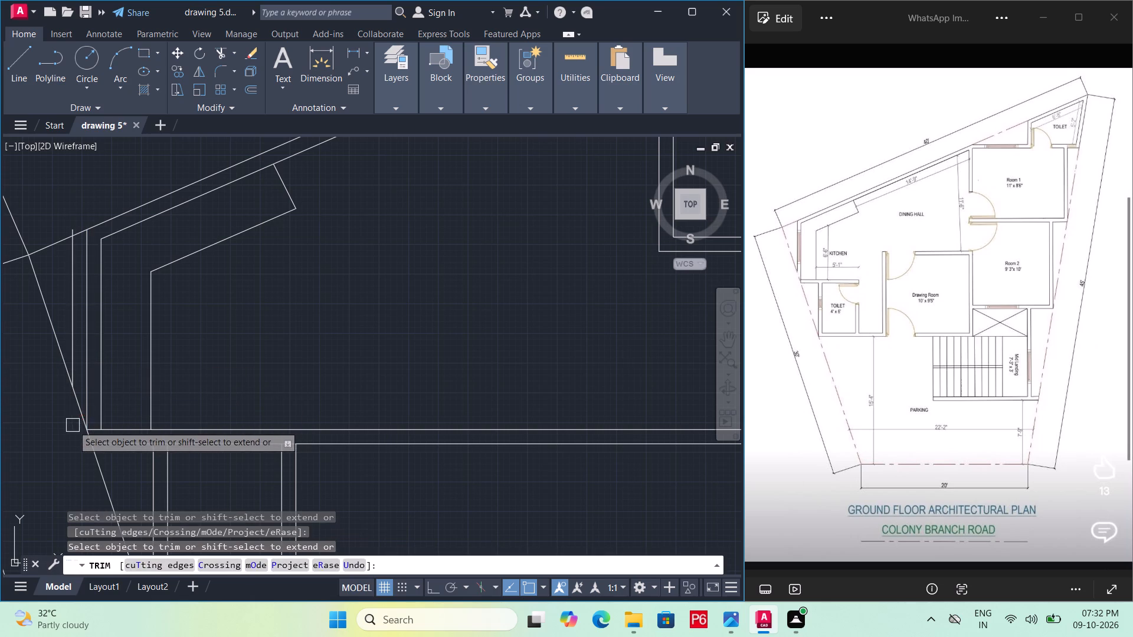
pyautogui.scroll(3, 55, 211)
pyautogui.doubleClick(120, 290)
pyautogui.scroll(-3, 123, 251)
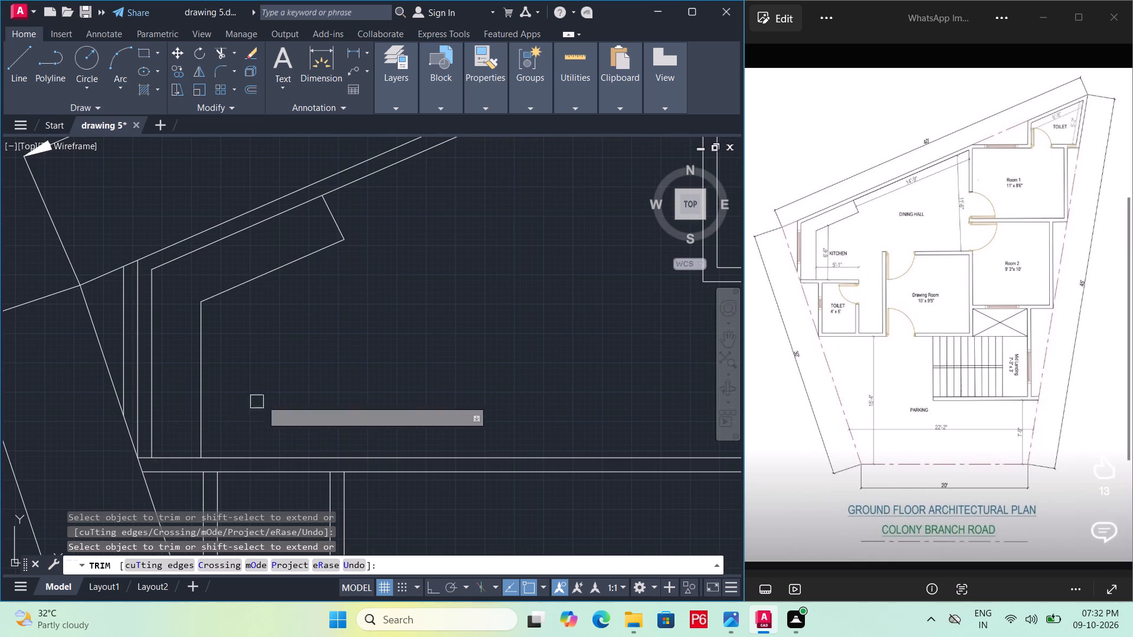
pyautogui.scroll(-2, 304, 380)
pyautogui.moveTo(303, 389); pyautogui.dragTo(281, 394, button='middle')
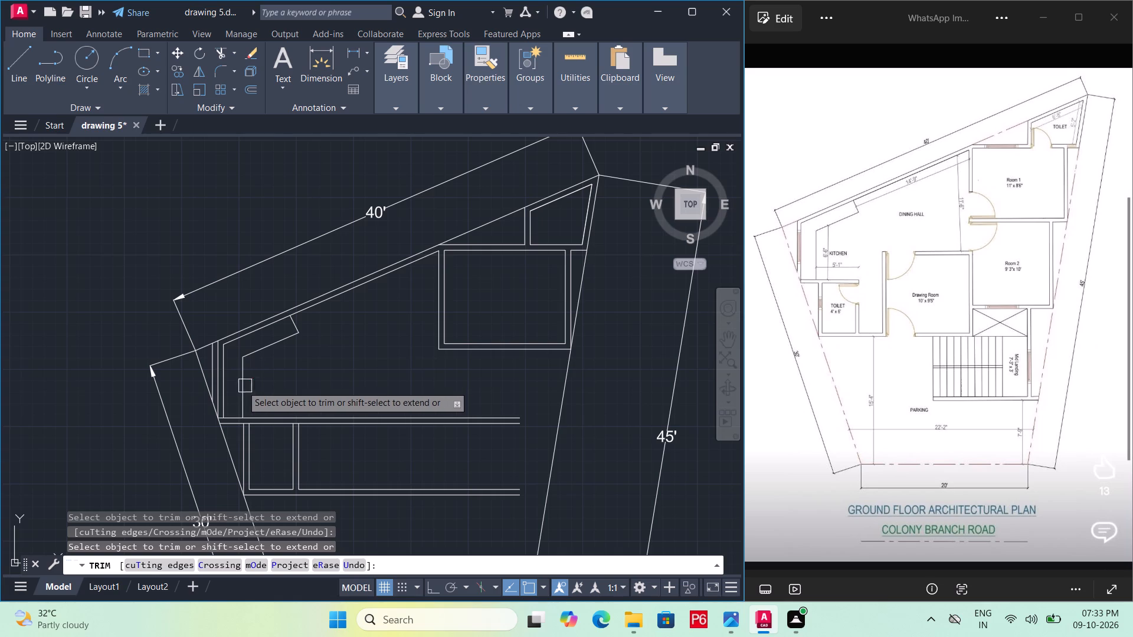
pyautogui.scroll(1, 222, 376)
pyautogui.moveTo(226, 375); pyautogui.dragTo(250, 361, button='middle')
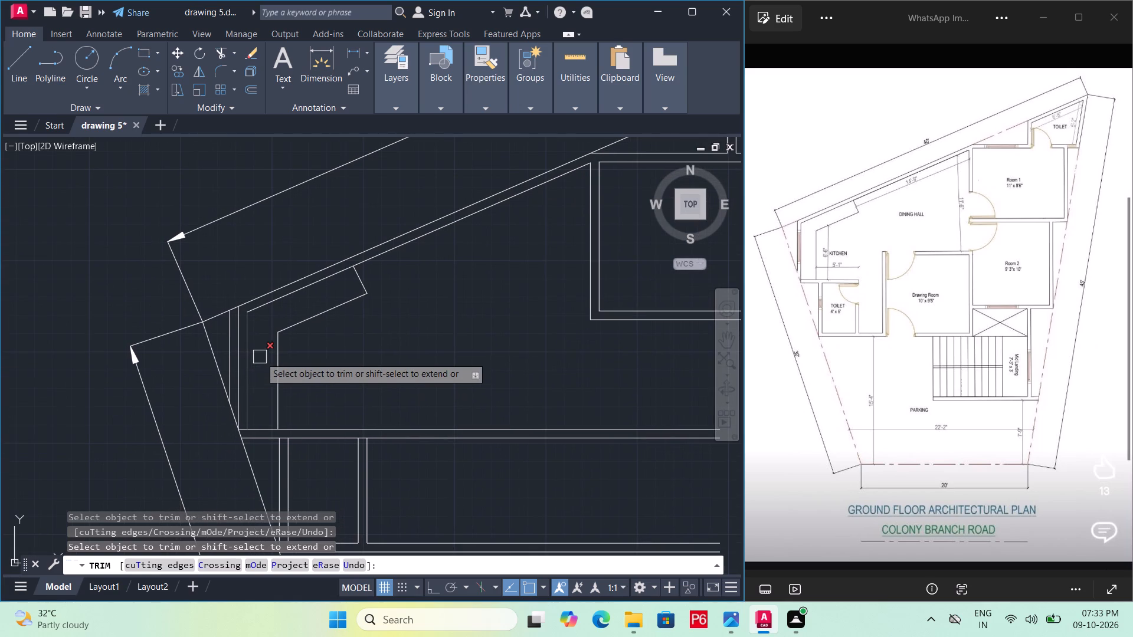
pyautogui.press('Escape')
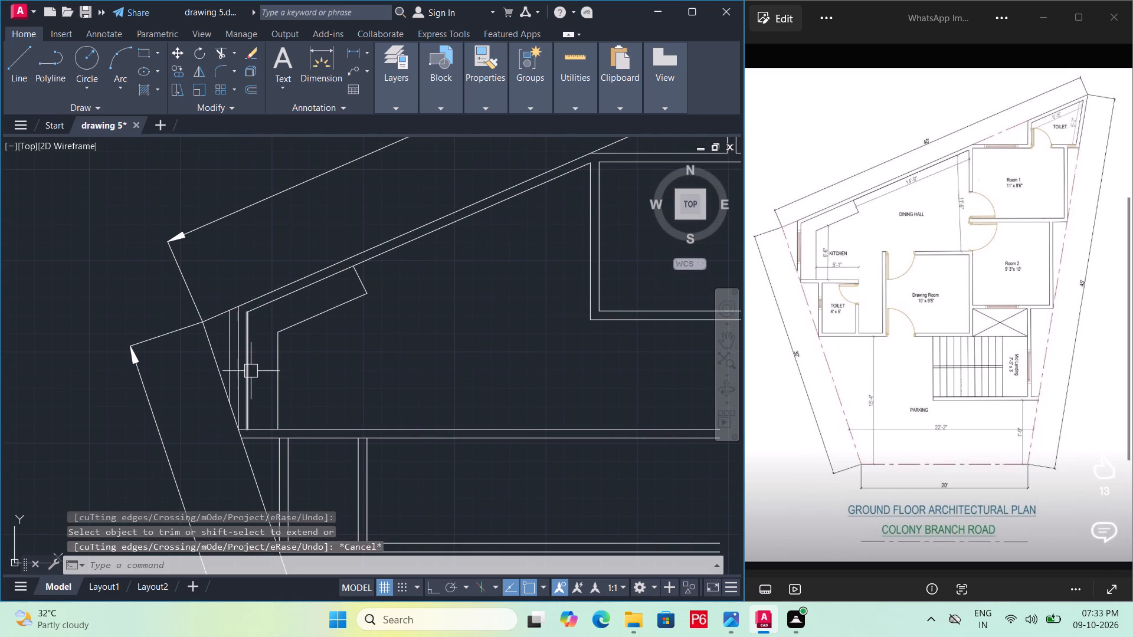
# Delete the kitchen's old inner left wall line and the vertical front line of its counter.
pyautogui.click(251, 371)
pyautogui.press('Delete')
pyautogui.click(271, 367)
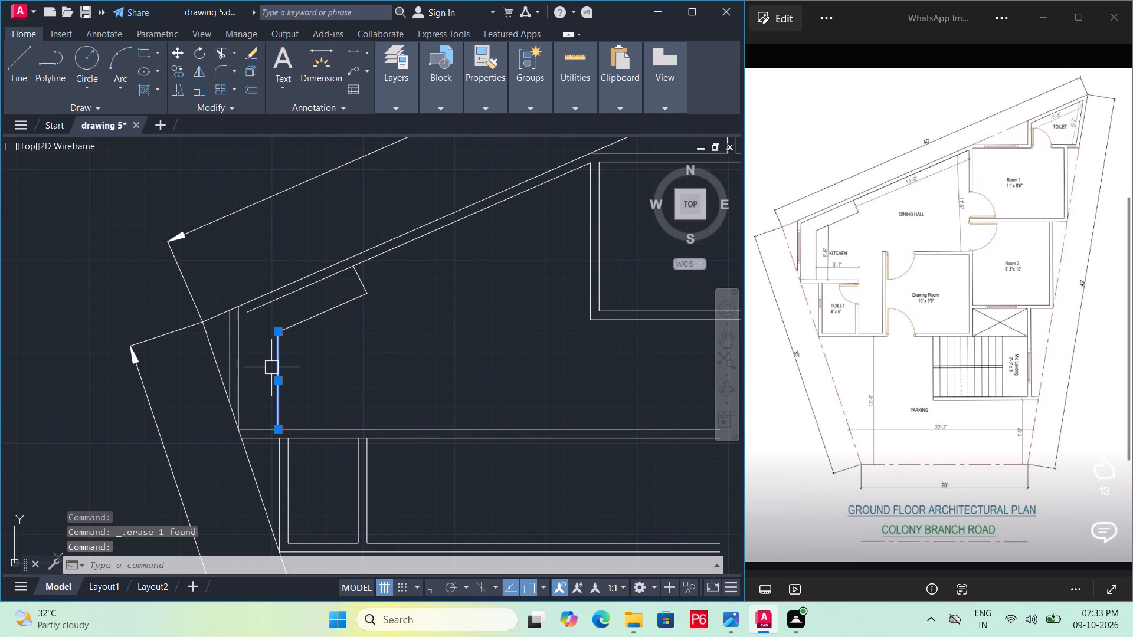
pyautogui.press('Delete')
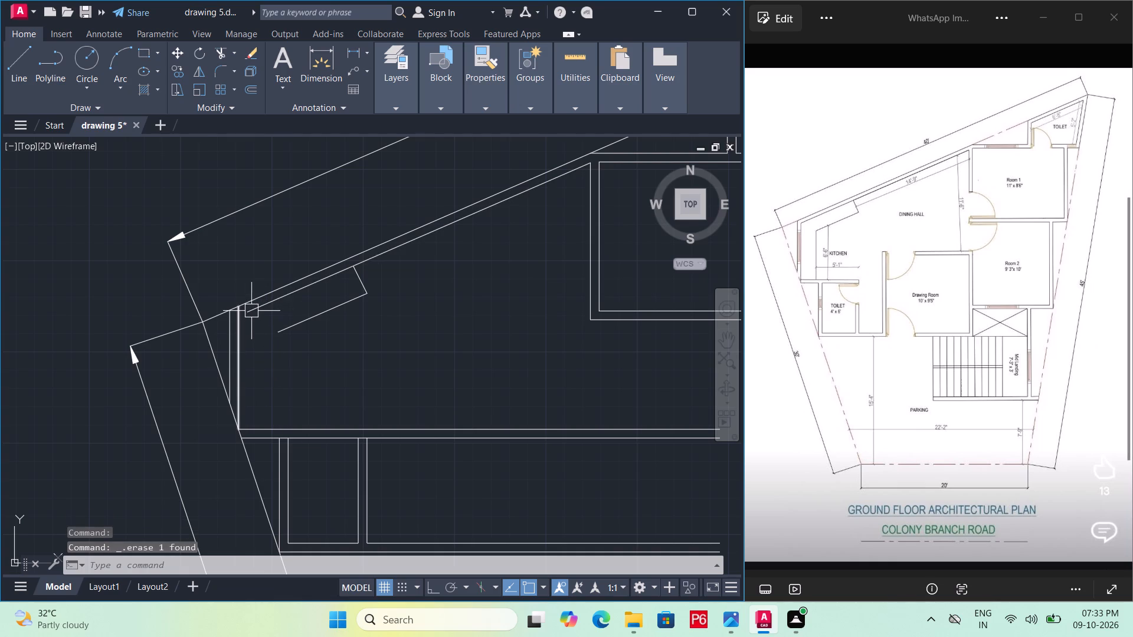
# Offset the kitchen's inner left wall line 1'9" into the kitchen as the new counter front.
pyautogui.press('o')
pyautogui.press('space')
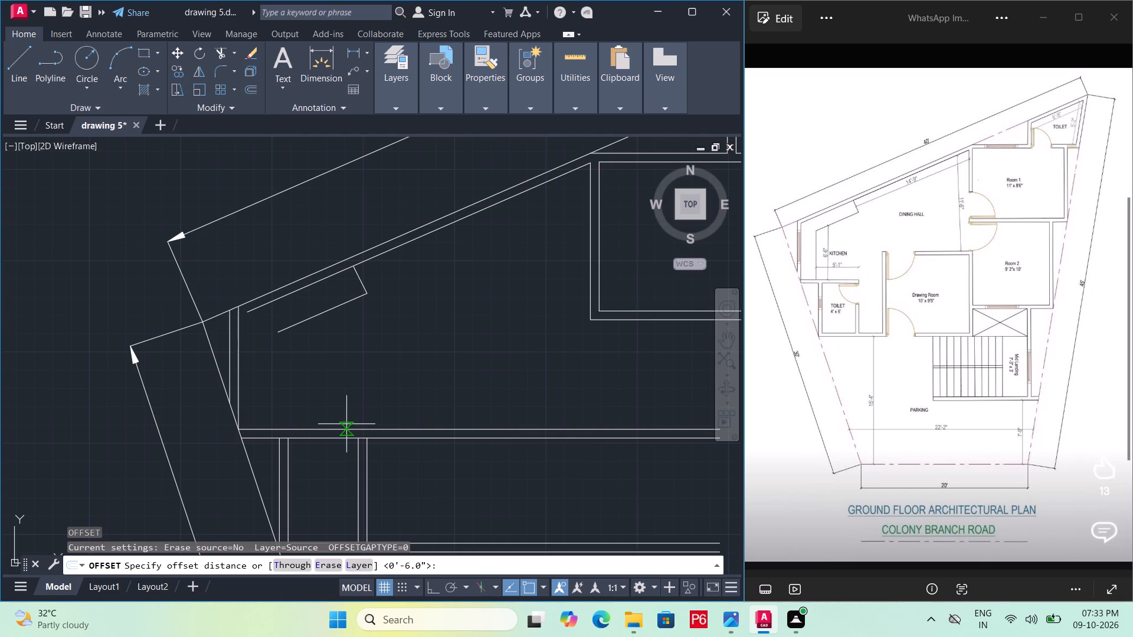
pyautogui.press('2')
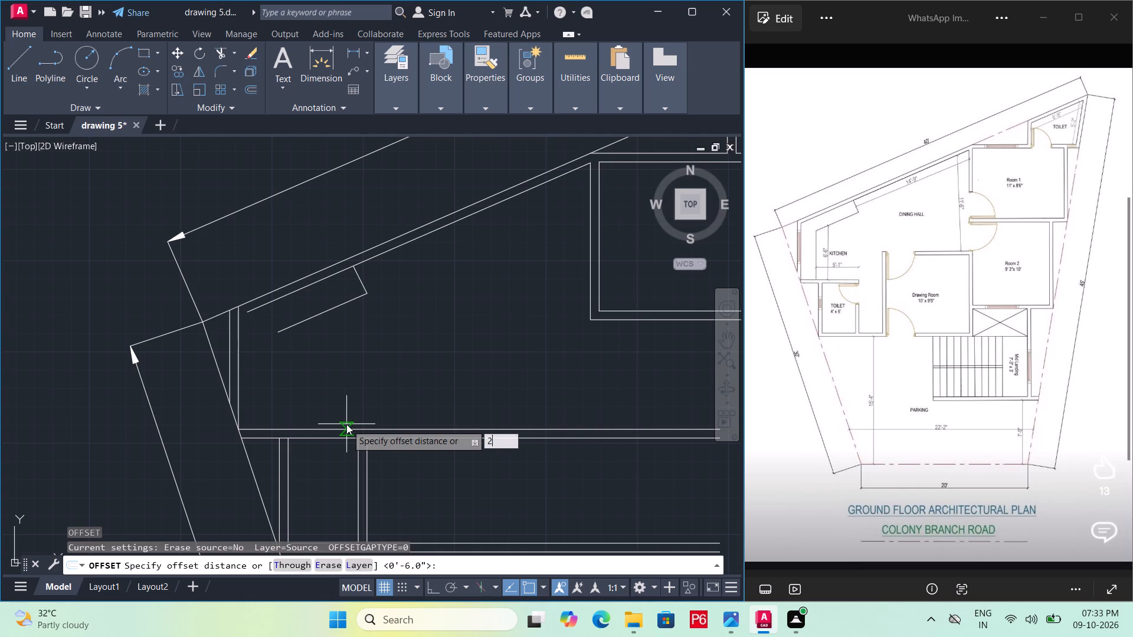
pyautogui.press('BackSpace')
pyautogui.write('1\'9"')
pyautogui.press('Return')
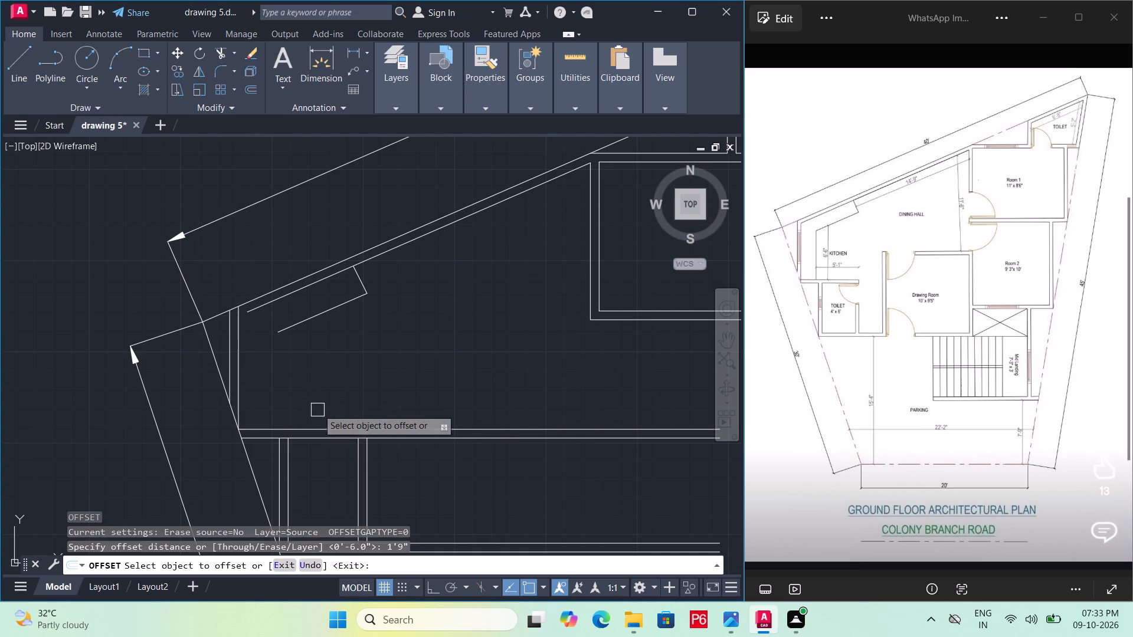
pyautogui.click(244, 372)
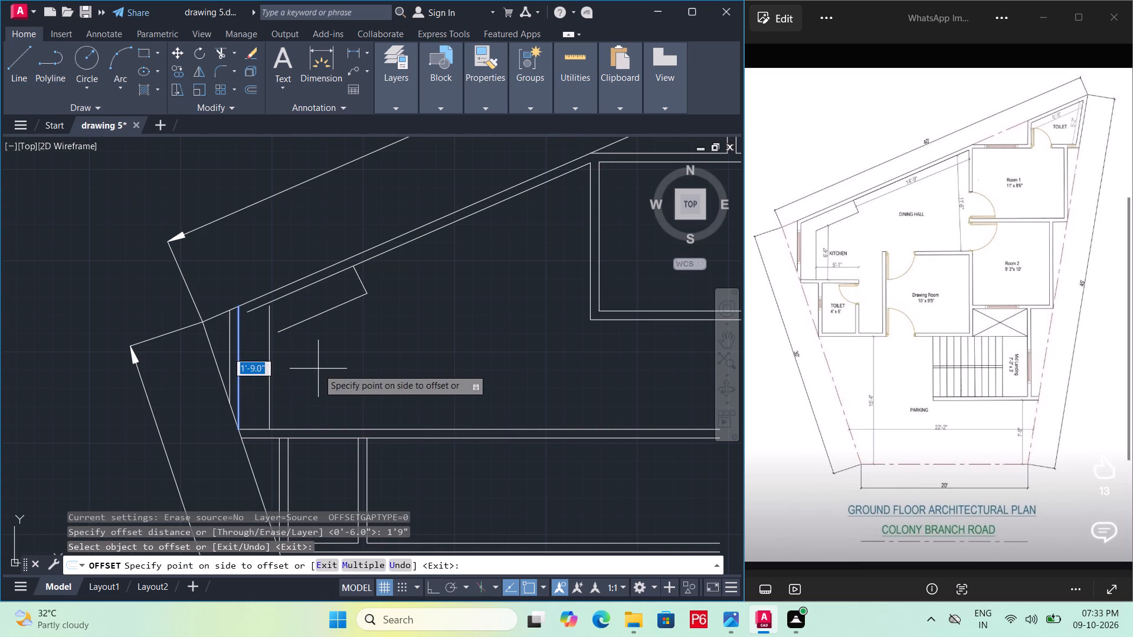
pyautogui.doubleClick(318, 369)
pyautogui.press('Escape')
# Join the counter's front corner by extending its sloped edge to the new vertical line and trimming the excess above.
pyautogui.write('ex')
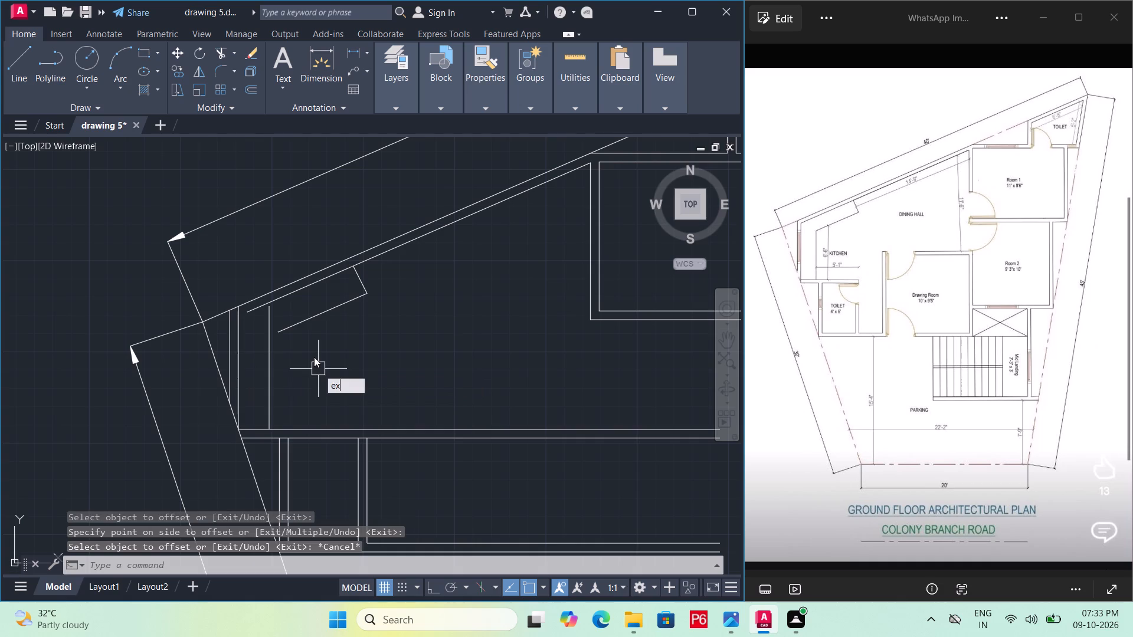
pyautogui.press('space')
pyautogui.press('space')
pyautogui.click(307, 317)
pyautogui.press('Escape')
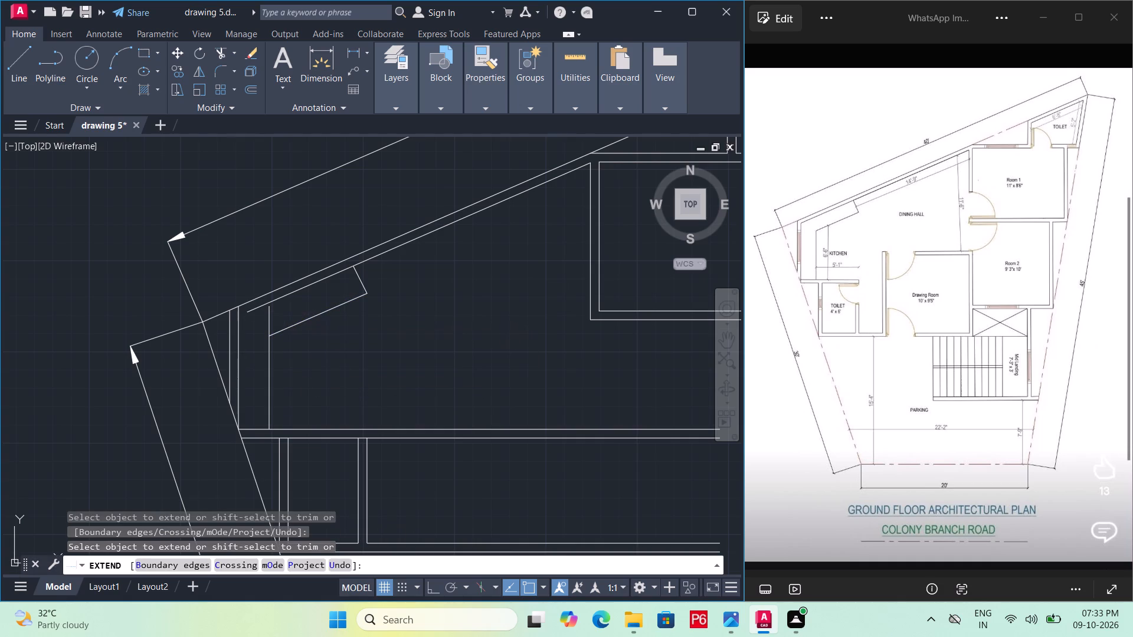
pyautogui.write('tr')
pyautogui.press('space')
pyautogui.press('space')
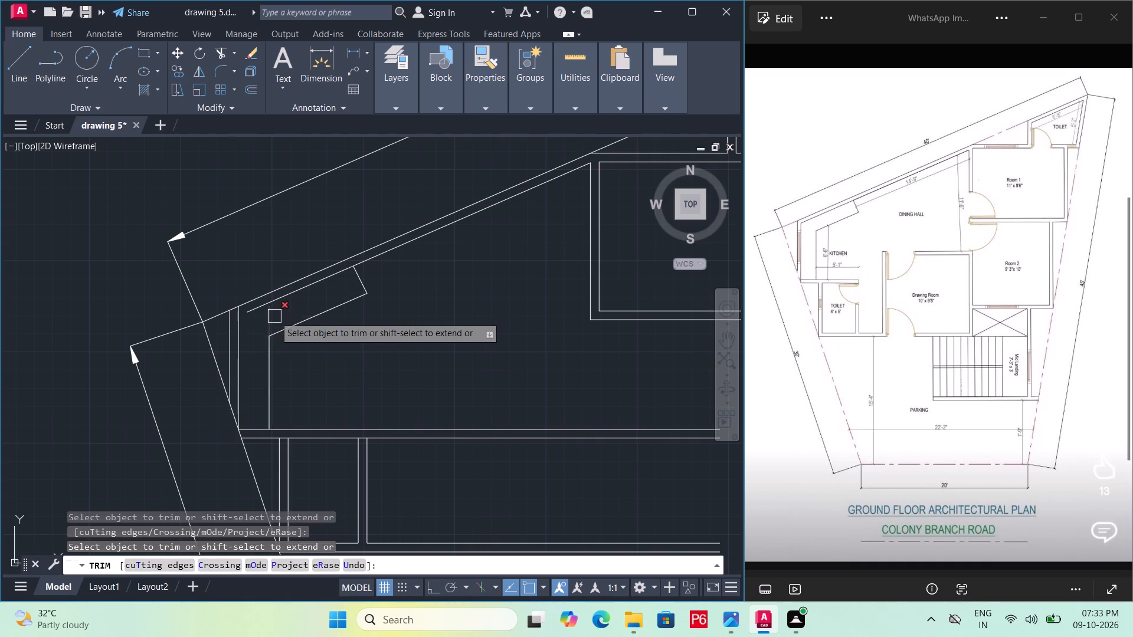
pyautogui.click(274, 316)
pyautogui.scroll(1, 254, 316)
pyautogui.press('Escape')
# Extend the lower end of the sloped inner wall line to the kitchen's inner left wall line.
pyautogui.press('e')
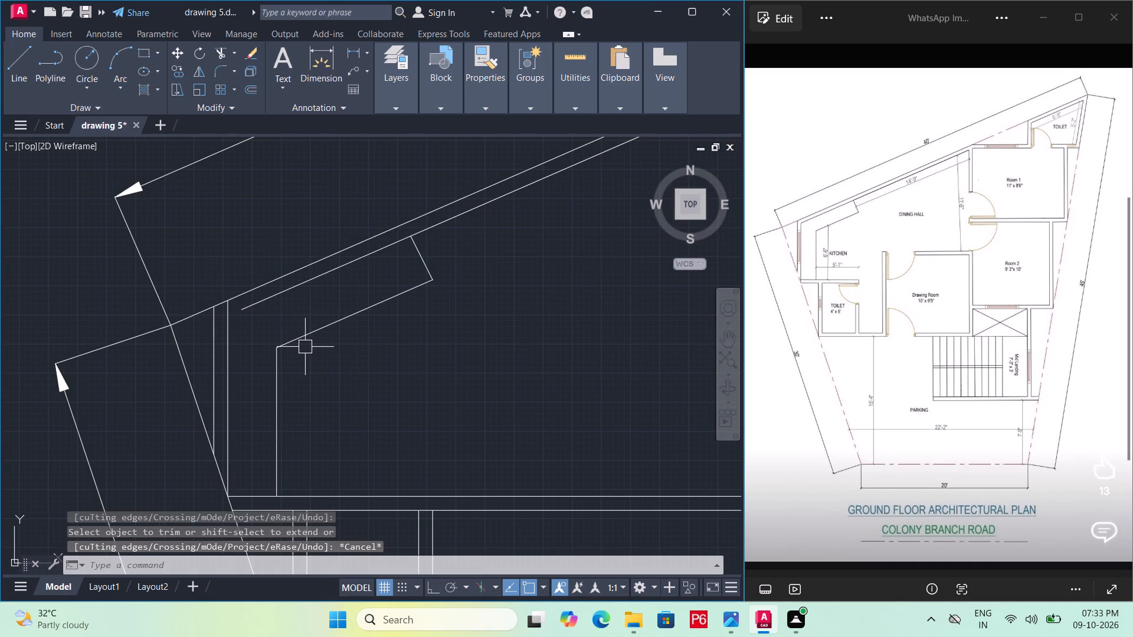
pyautogui.write('x')
pyautogui.press('space')
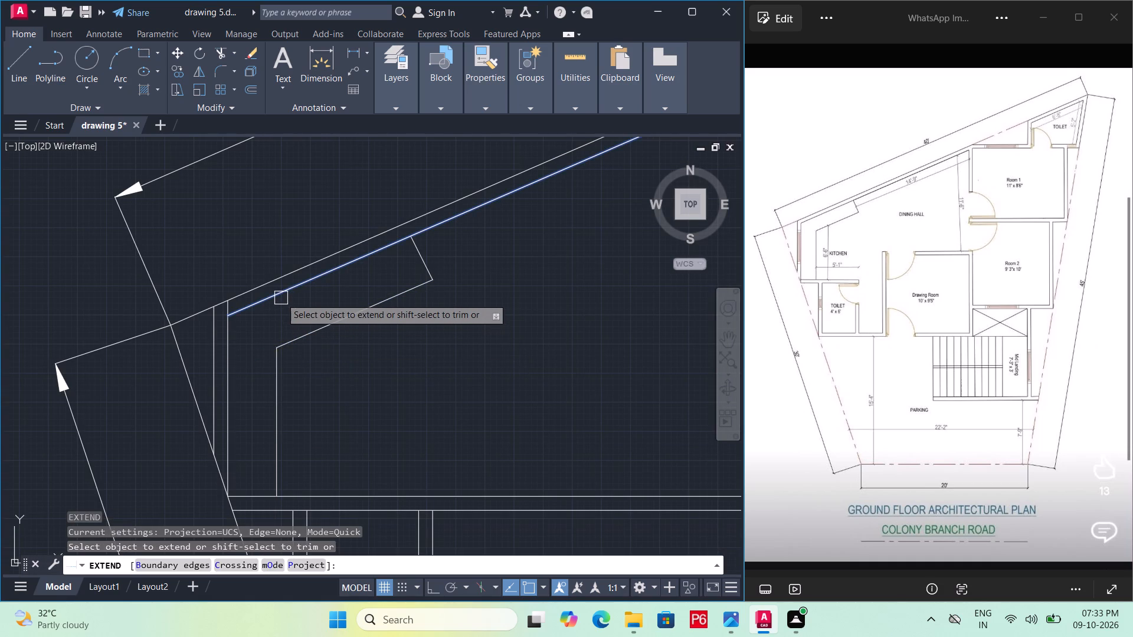
pyautogui.click(281, 298)
pyautogui.press('Escape')
pyautogui.scroll(1, 227, 313)
pyautogui.moveTo(229, 314); pyautogui.dragTo(264, 324, button='middle')
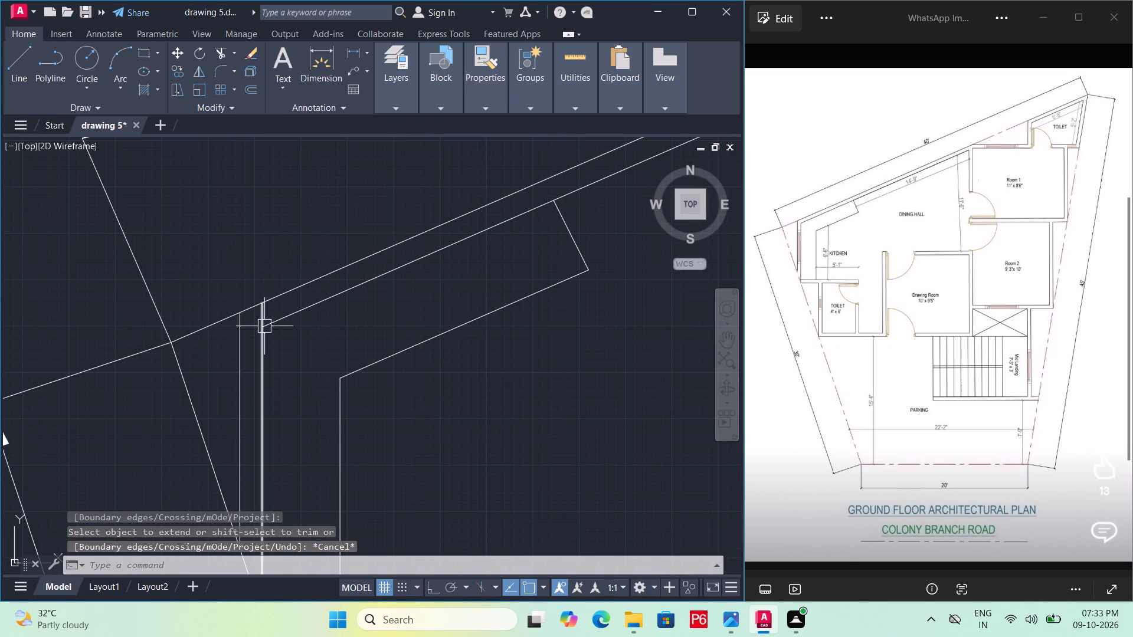
# Trim the kitchen's inner left wall line above the sloped inner wall line and save the drawing.
pyautogui.write('tr')
pyautogui.press('space')
pyautogui.press('space')
pyautogui.doubleClick(258, 320)
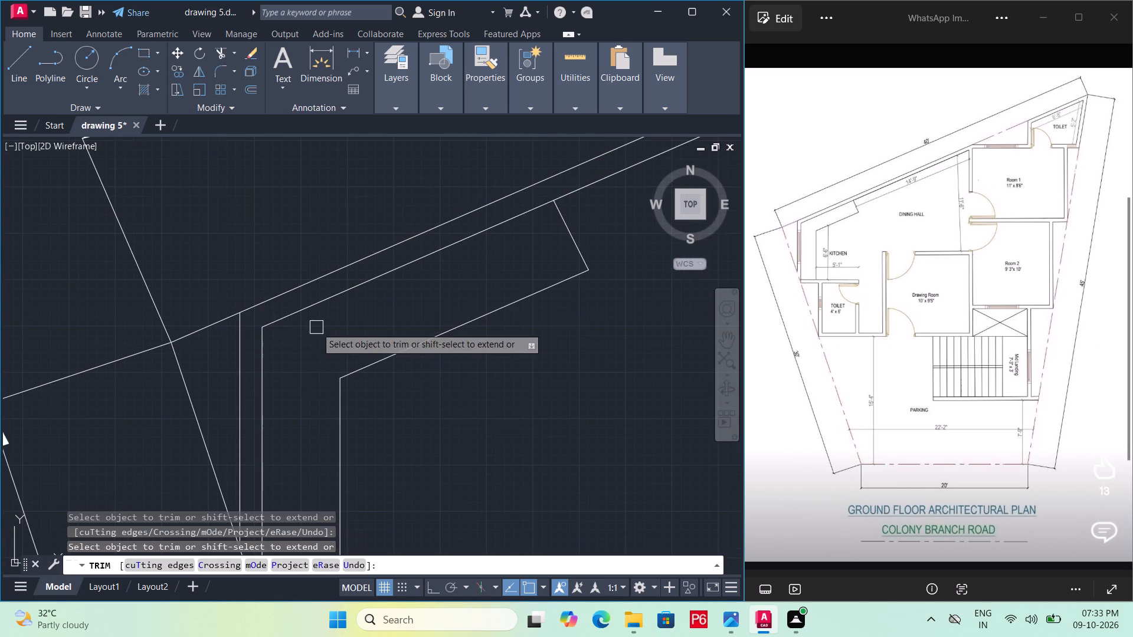
pyautogui.scroll(-1, 317, 327)
pyautogui.moveTo(314, 323); pyautogui.dragTo(286, 275, button='middle')
pyautogui.scroll(-1, 284, 280)
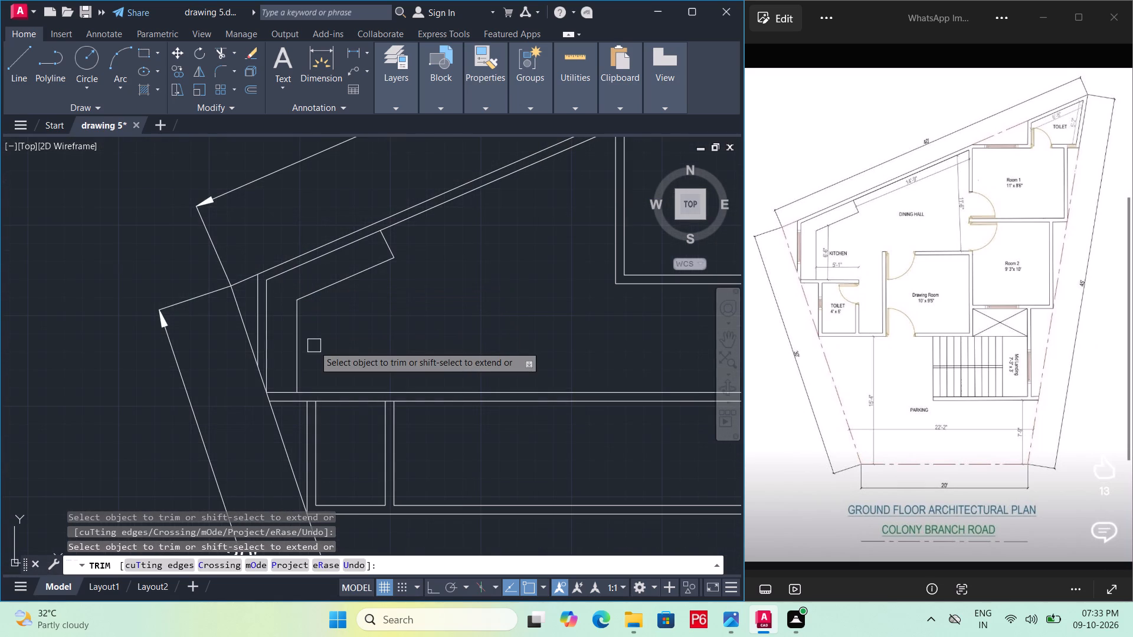
pyautogui.hotkey('ctrl', 's')
pyautogui.hotkey('ctrl', 's')
pyautogui.hotkey('ctrl', 's')
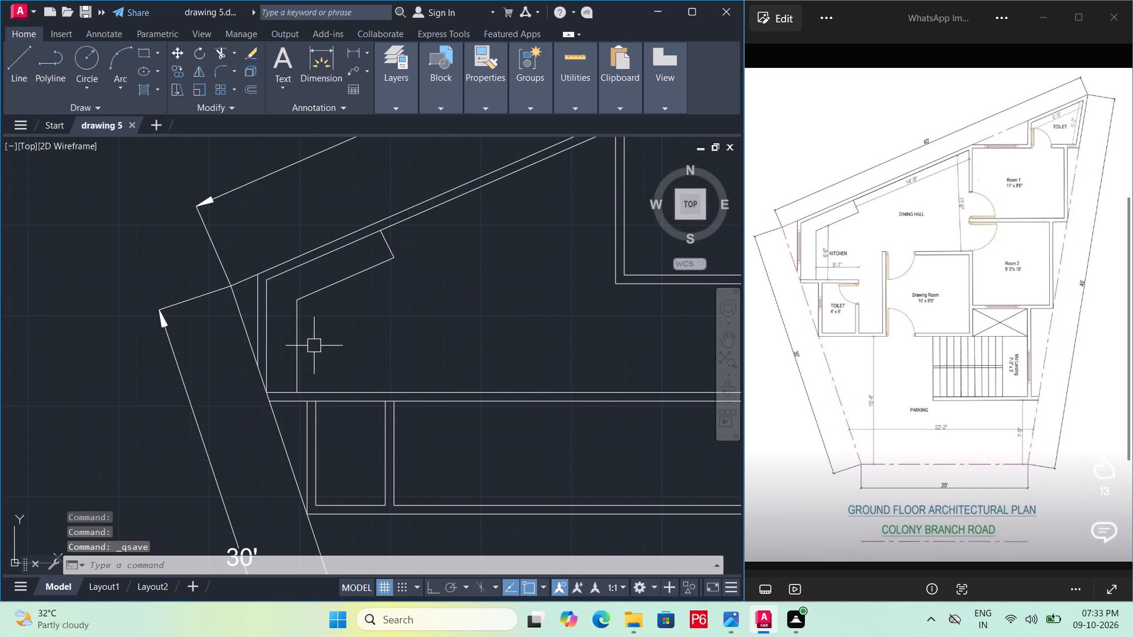
# Trim the kitchen's bottom wall lower line between the two lines of the toilet's left wall.
pyautogui.scroll(2, 309, 411)
pyautogui.write('tr')
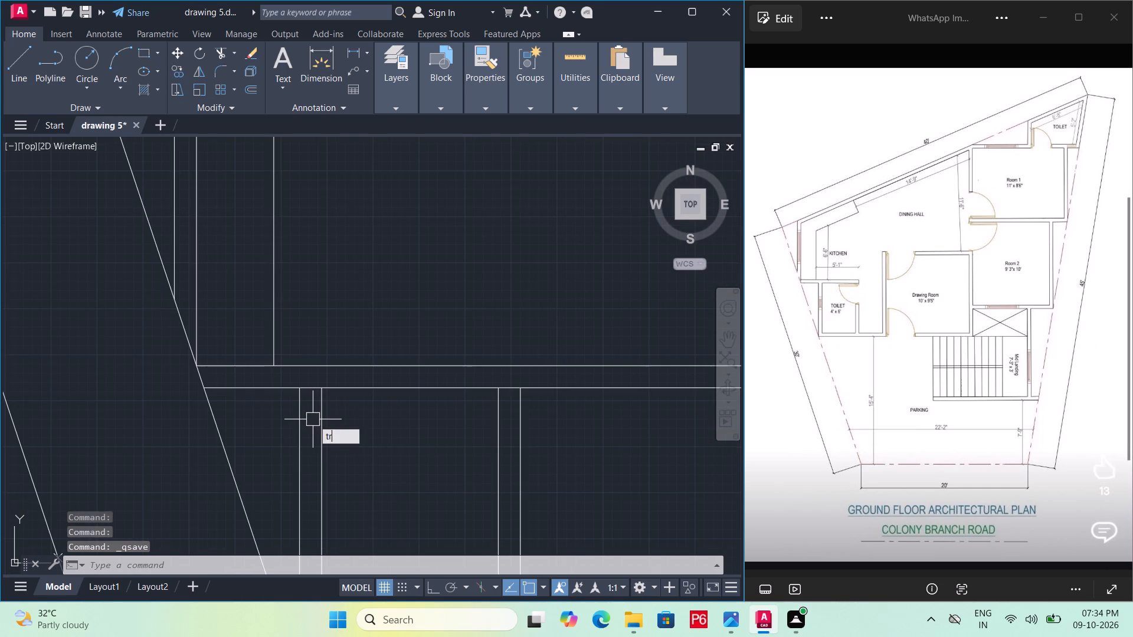
pyautogui.press('space')
pyautogui.press('space')
pyautogui.click(312, 390)
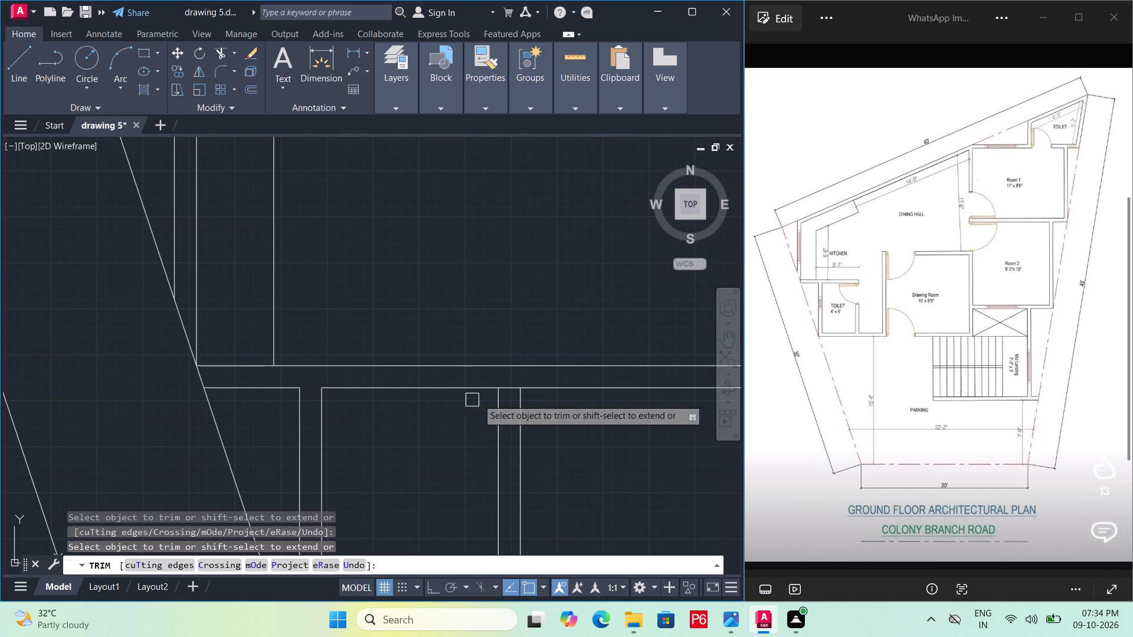
pyautogui.moveTo(552, 412); pyautogui.dragTo(550, 408, button='middle')
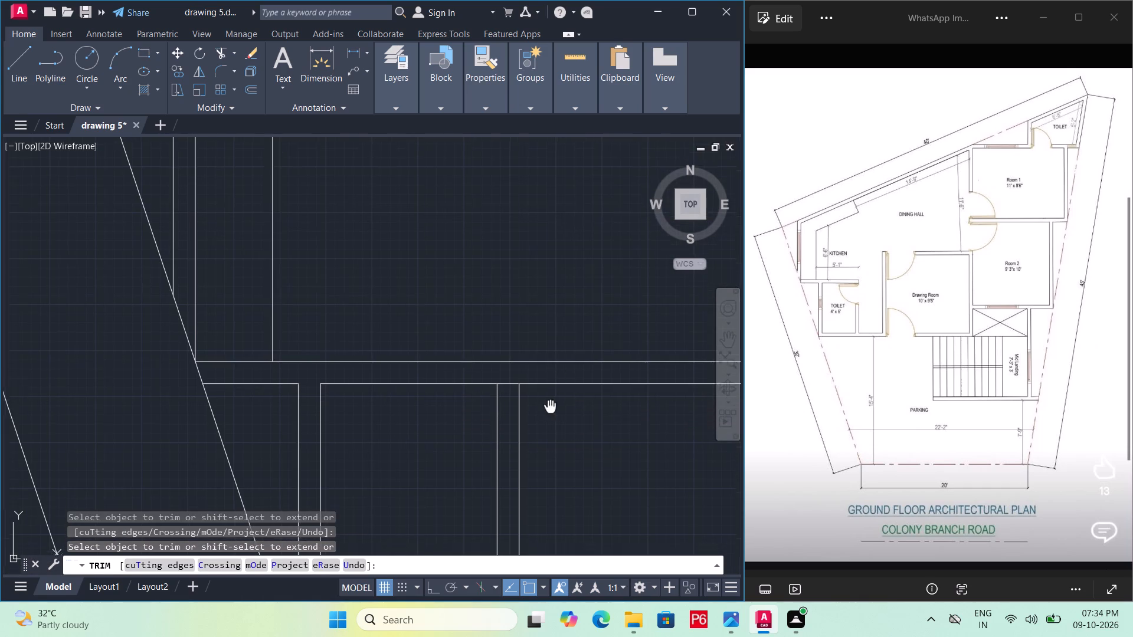
pyautogui.moveTo(550, 408); pyautogui.dragTo(516, 382, button='middle')
pyautogui.press('Escape')
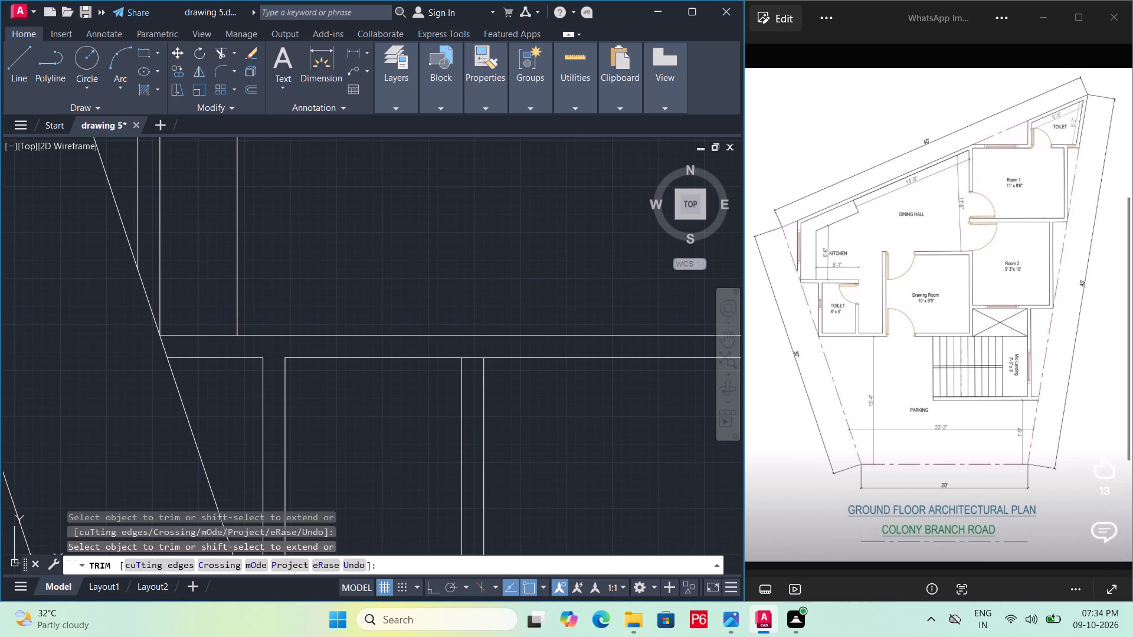
# Join the toilet's right wall to the kitchen's bottom wall by extending its outer line and trimming the crossing segment, and save.
pyautogui.write('ex')
pyautogui.press('space')
pyautogui.press('space')
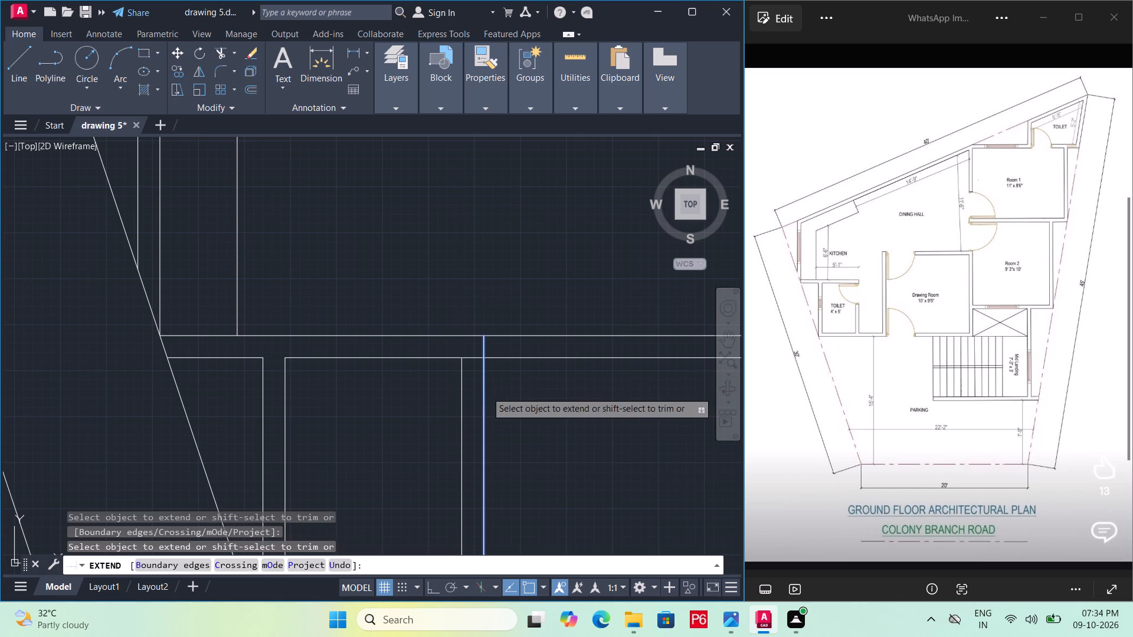
pyautogui.click(486, 392)
pyautogui.press('Escape')
pyautogui.write('tr')
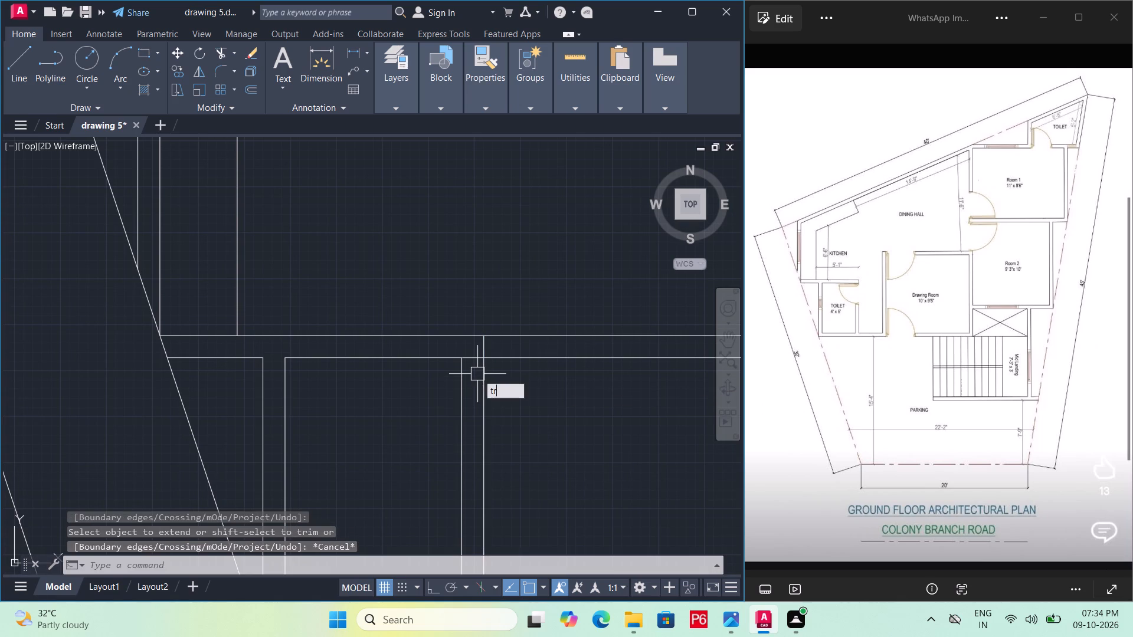
pyautogui.press('space')
pyautogui.press('space')
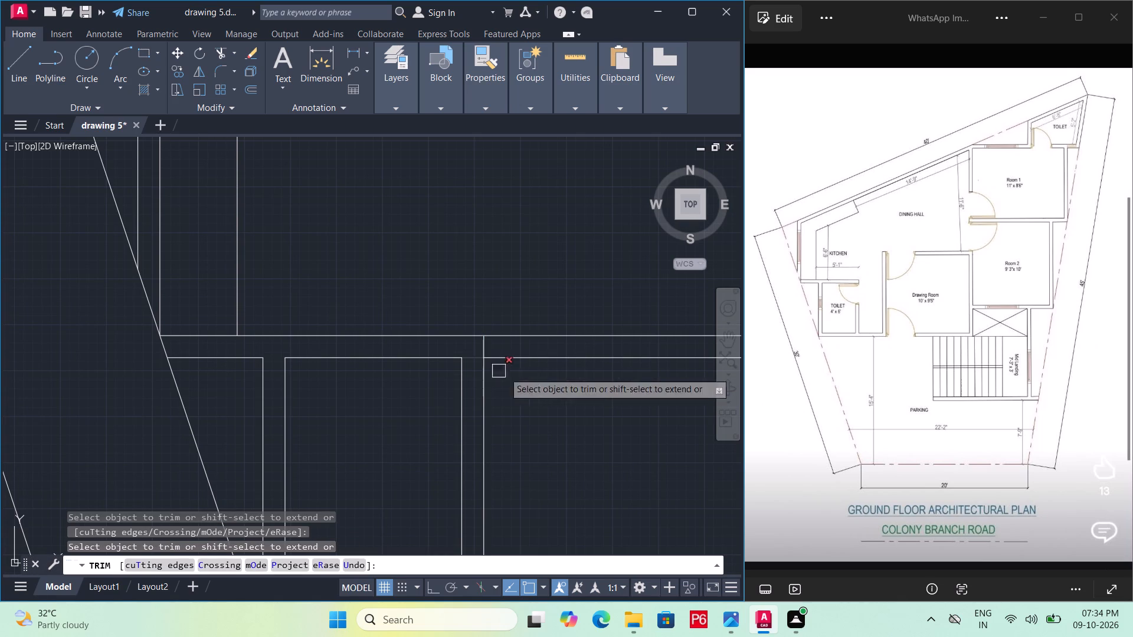
pyautogui.moveTo(523, 384); pyautogui.dragTo(475, 346, button='middle')
pyautogui.scroll(-1, 427, 353)
pyautogui.moveTo(427, 353); pyautogui.dragTo(380, 363, button='middle')
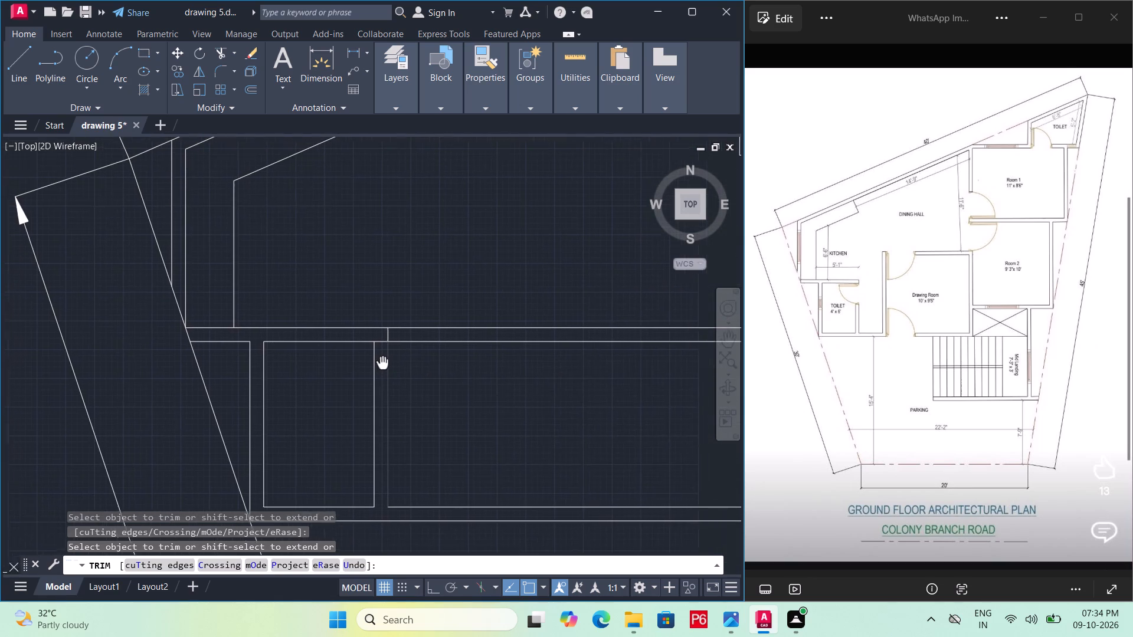
pyautogui.moveTo(380, 363); pyautogui.dragTo(368, 366, button='middle')
pyautogui.scroll(-2, 368, 363)
pyautogui.moveTo(429, 367); pyautogui.dragTo(437, 346, button='middle')
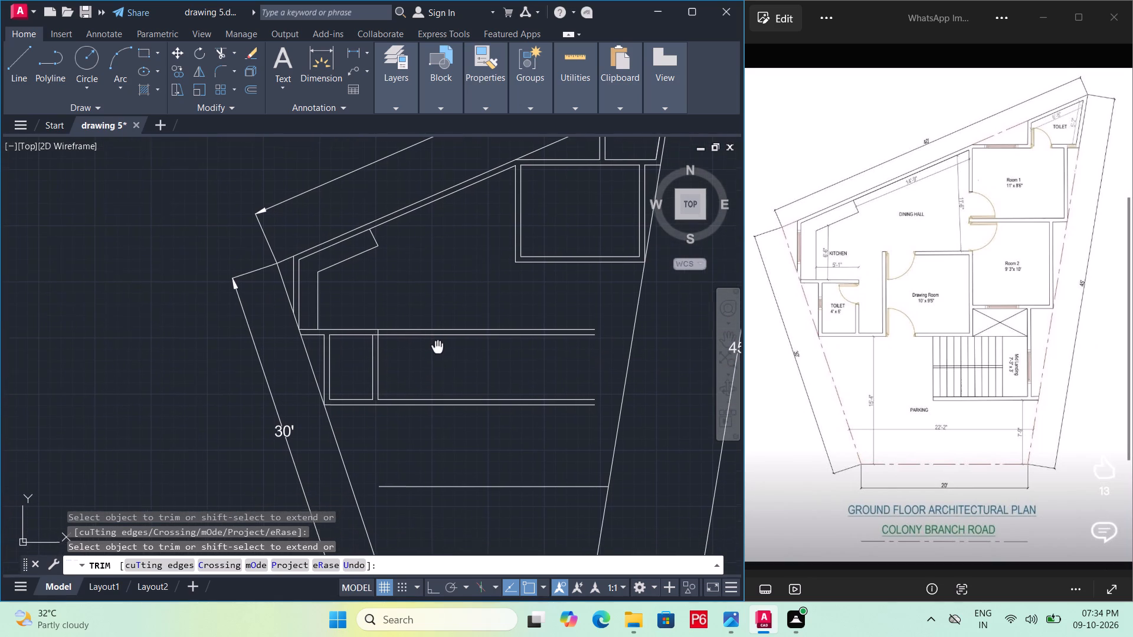
pyautogui.moveTo(437, 346); pyautogui.dragTo(438, 345, button='middle')
pyautogui.hotkey('ctrl', 's')
pyautogui.hotkey('ctrl', 's')
# Examine the kitchen, toilet and Room 1 walls and the open area below Room 1 against the reference plan.
pyautogui.moveTo(438, 344); pyautogui.dragTo(404, 301, button='middle')
pyautogui.scroll(-1, 405, 293)
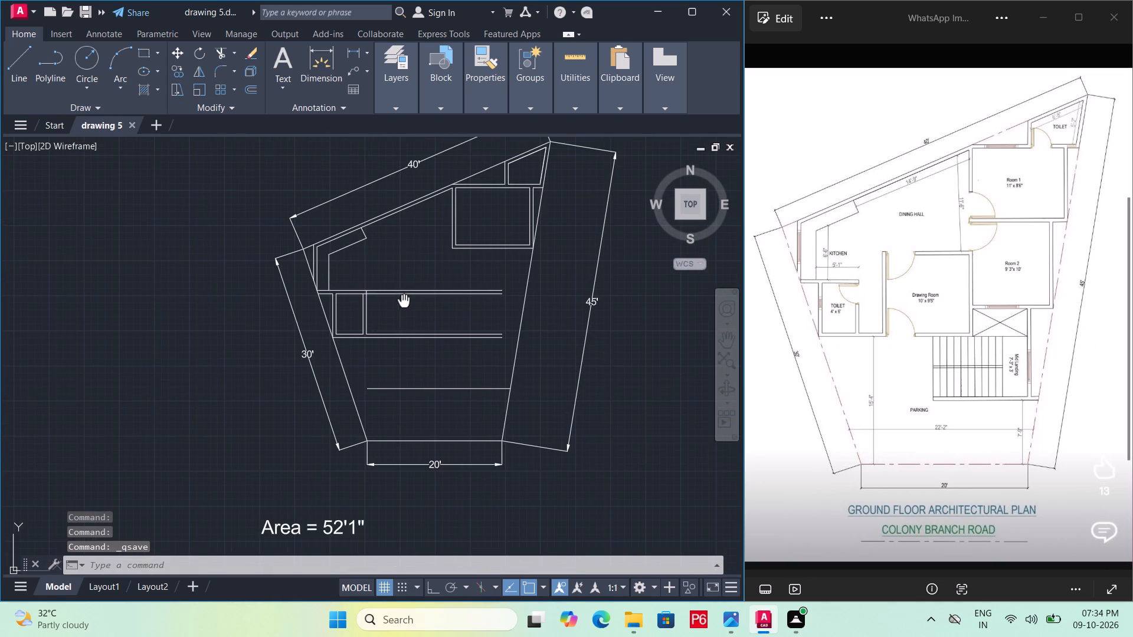
pyautogui.scroll(1, 387, 309)
pyautogui.moveTo(387, 314); pyautogui.dragTo(397, 387, button='middle')
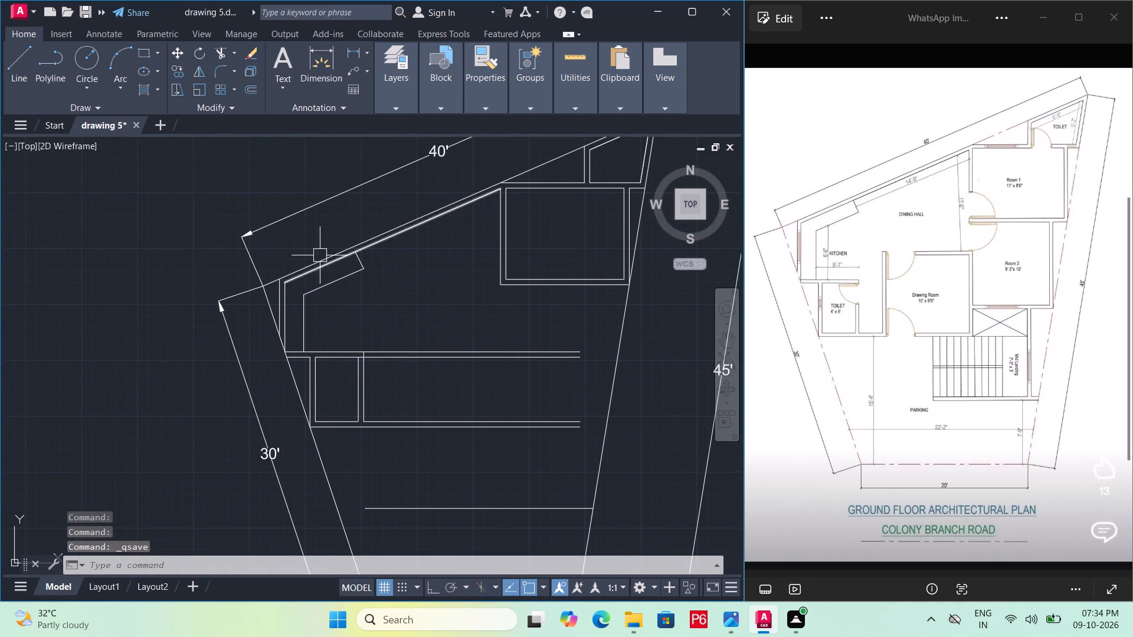
pyautogui.scroll(1, 348, 253)
pyautogui.moveTo(349, 258); pyautogui.dragTo(333, 333, button='middle')
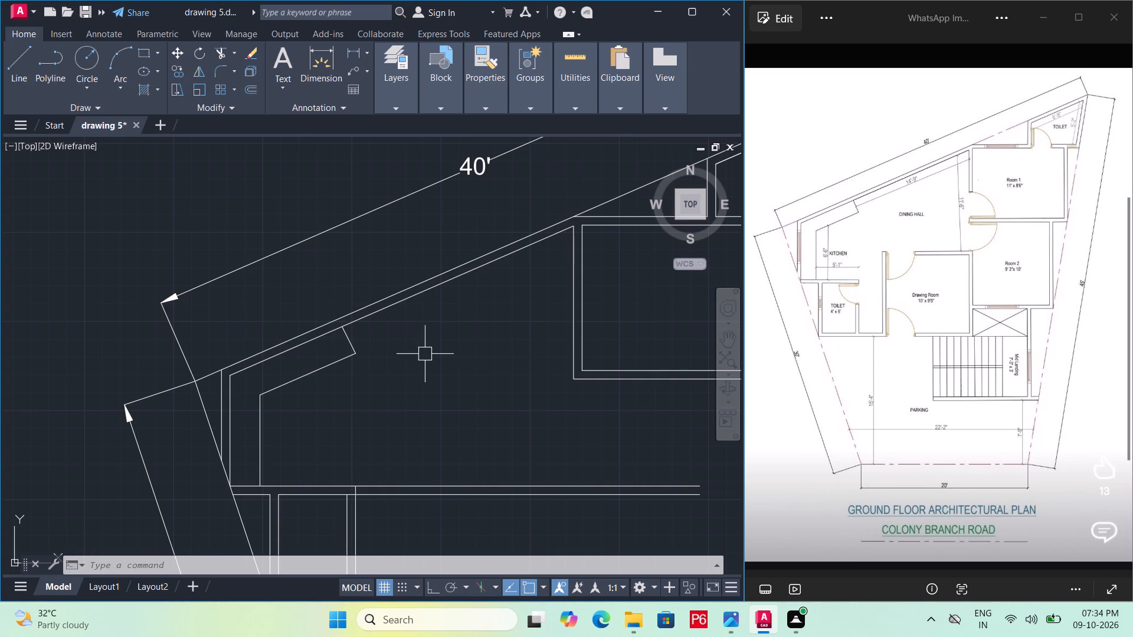
pyautogui.moveTo(385, 385); pyautogui.dragTo(355, 270, button='middle')
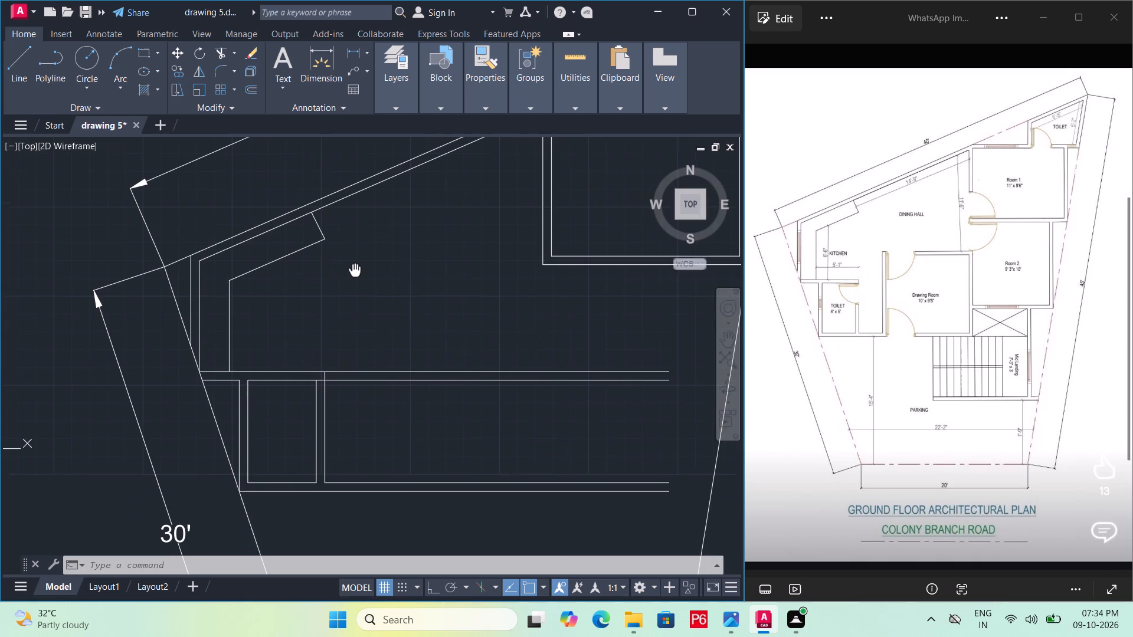
pyautogui.moveTo(355, 270); pyautogui.dragTo(353, 287, button='middle')
pyautogui.scroll(-1, 356, 300)
pyautogui.moveTo(365, 327); pyautogui.dragTo(365, 327, button='middle')
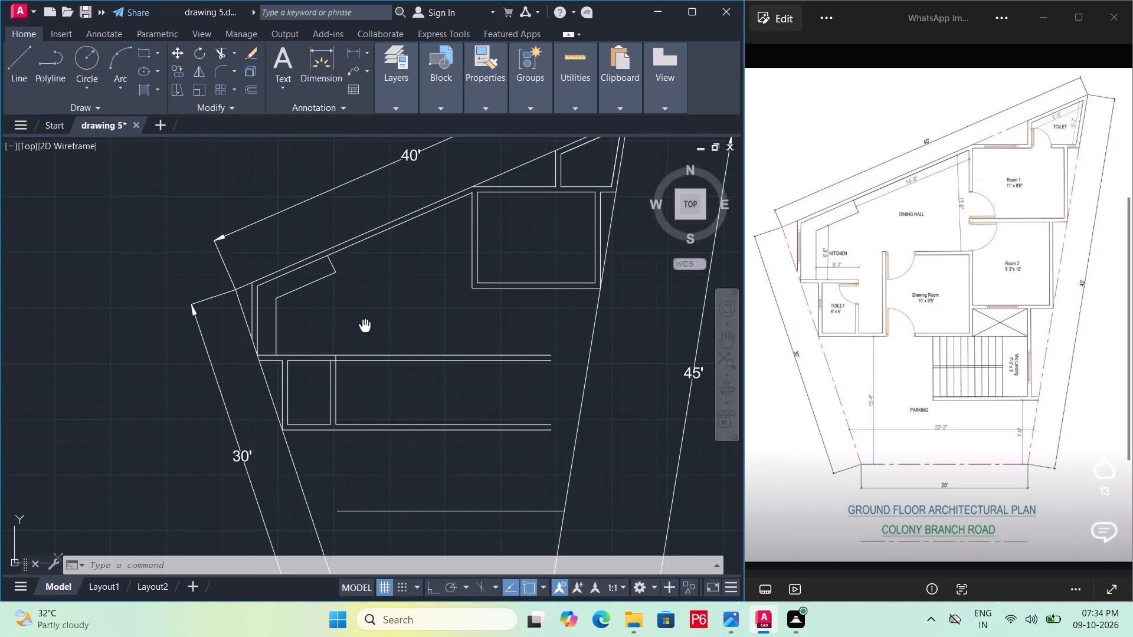
pyautogui.moveTo(365, 327); pyautogui.dragTo(352, 337, button='middle')
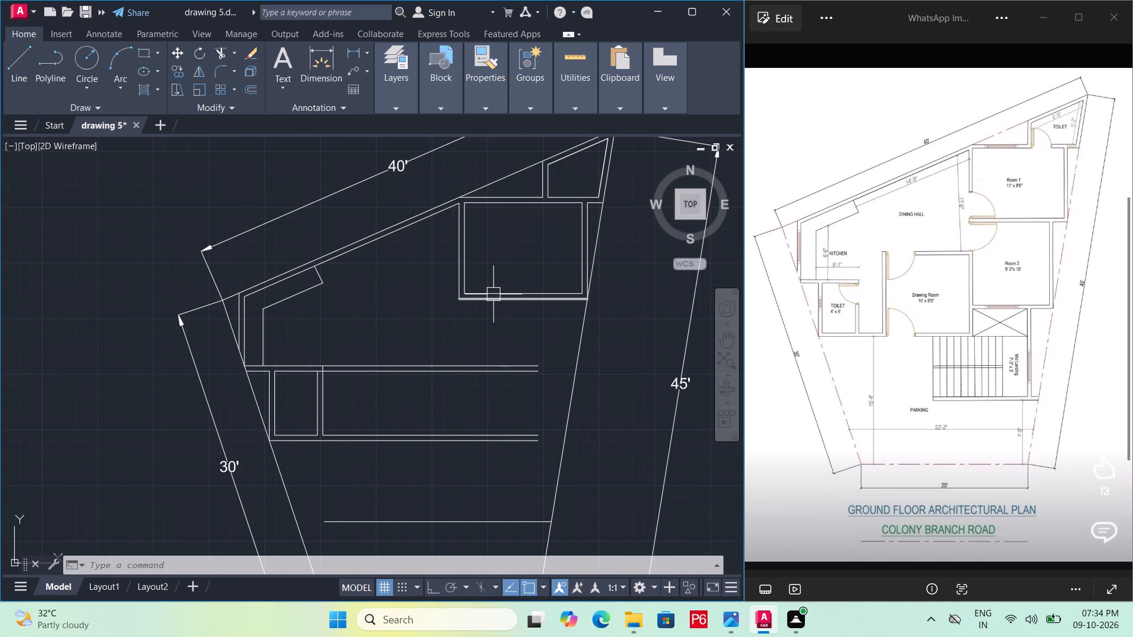
pyautogui.scroll(1, 533, 302)
pyautogui.moveTo(535, 306); pyautogui.dragTo(533, 301, button='middle')
pyautogui.scroll(1, 535, 306)
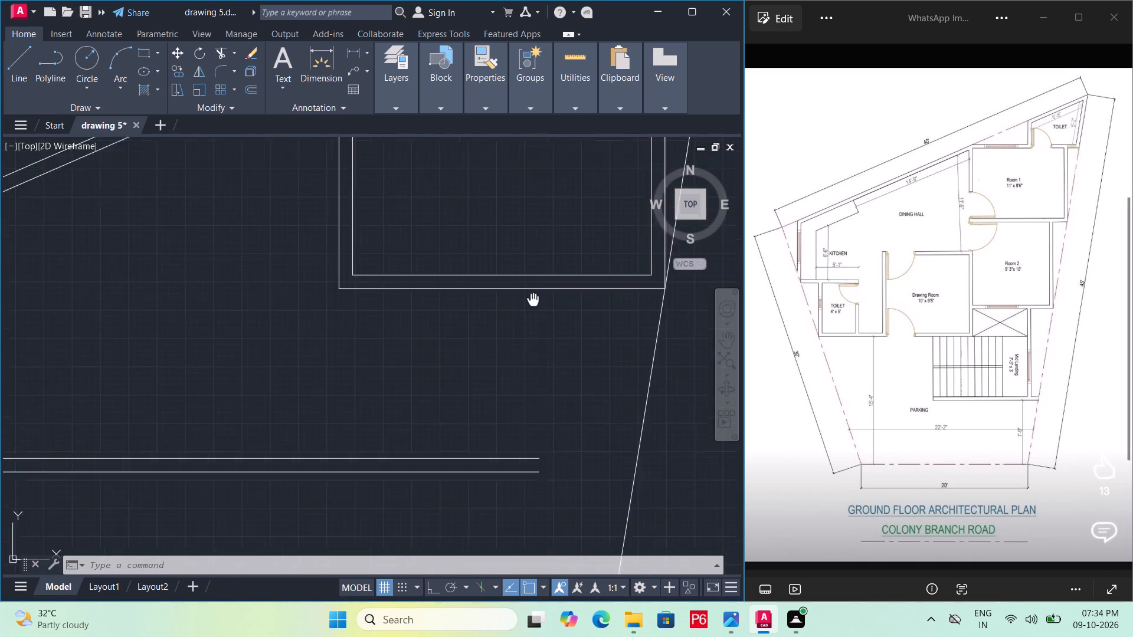
pyautogui.moveTo(533, 301); pyautogui.dragTo(522, 245, button='middle')
pyautogui.scroll(-1, 522, 247)
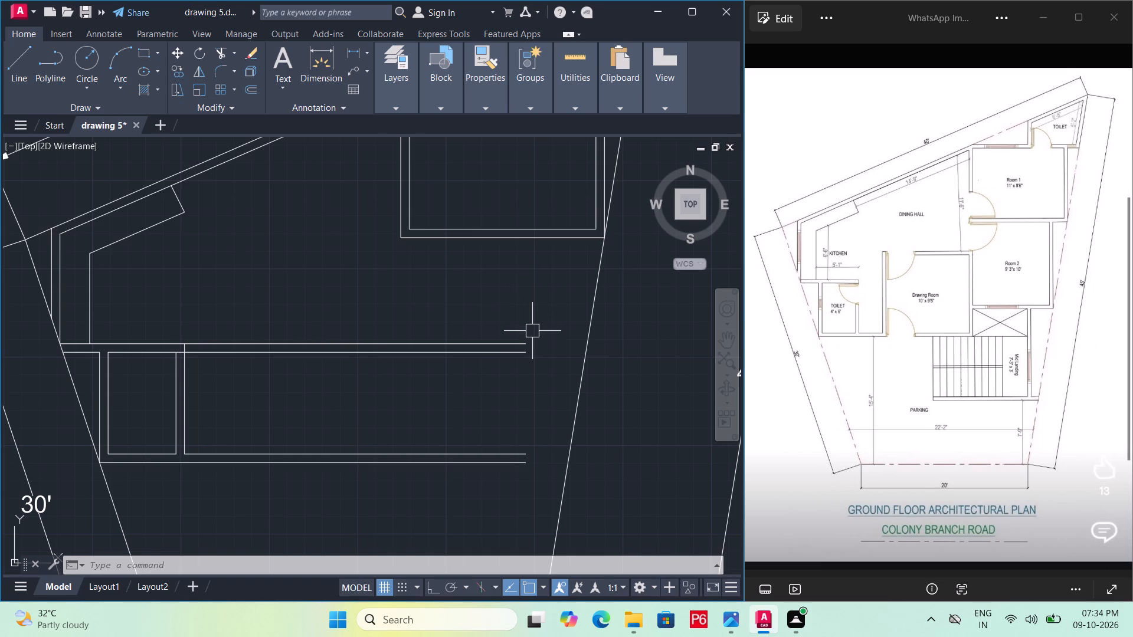
# Trim both lines of the kitchen's bottom wall beyond the toilet's right wall and save the drawing.
pyautogui.press('Escape')
pyautogui.write('tr')
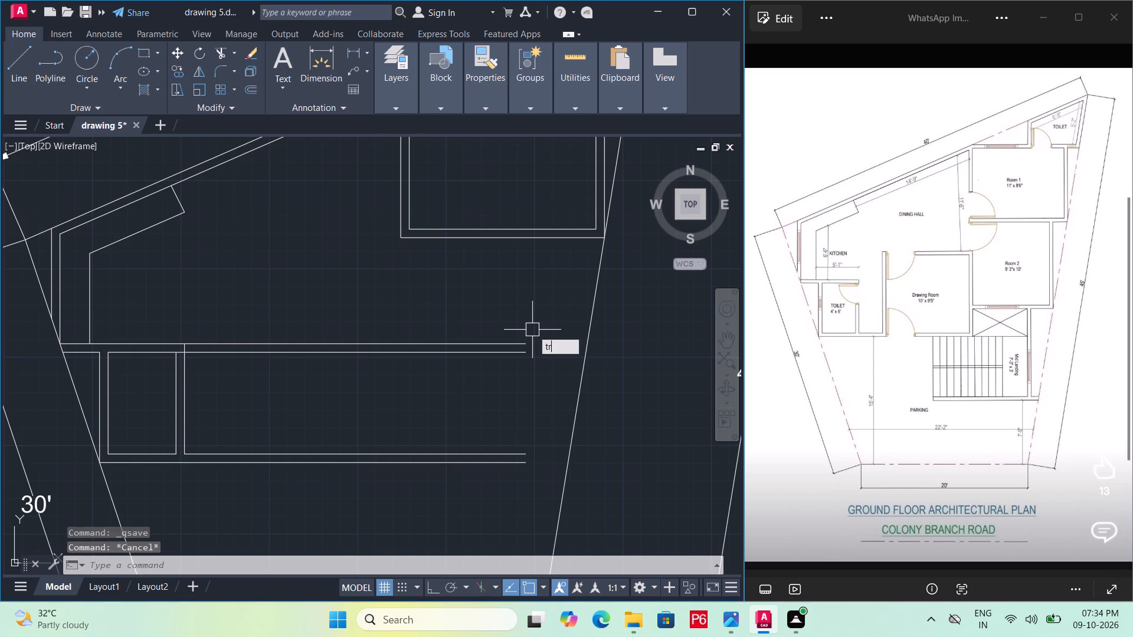
pyautogui.press('space')
pyautogui.click(497, 319)
pyautogui.doubleClick(475, 383)
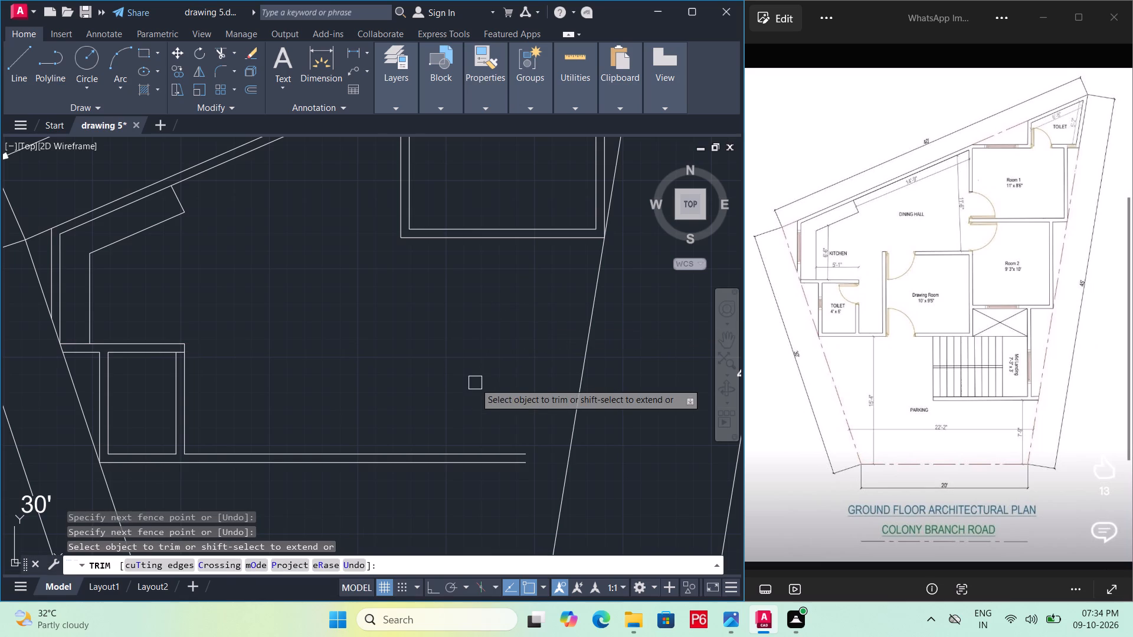
pyautogui.moveTo(474, 382); pyautogui.dragTo(463, 395, button='middle')
pyautogui.hotkey('ctrl', 's')
pyautogui.hotkey('ctrl', 's')
# Offset Room 1's outer bottom wall line 10' downward to lay out Room 2's lower wall.
pyautogui.moveTo(491, 390); pyautogui.dragTo(469, 393, button='middle')
pyautogui.write('o')
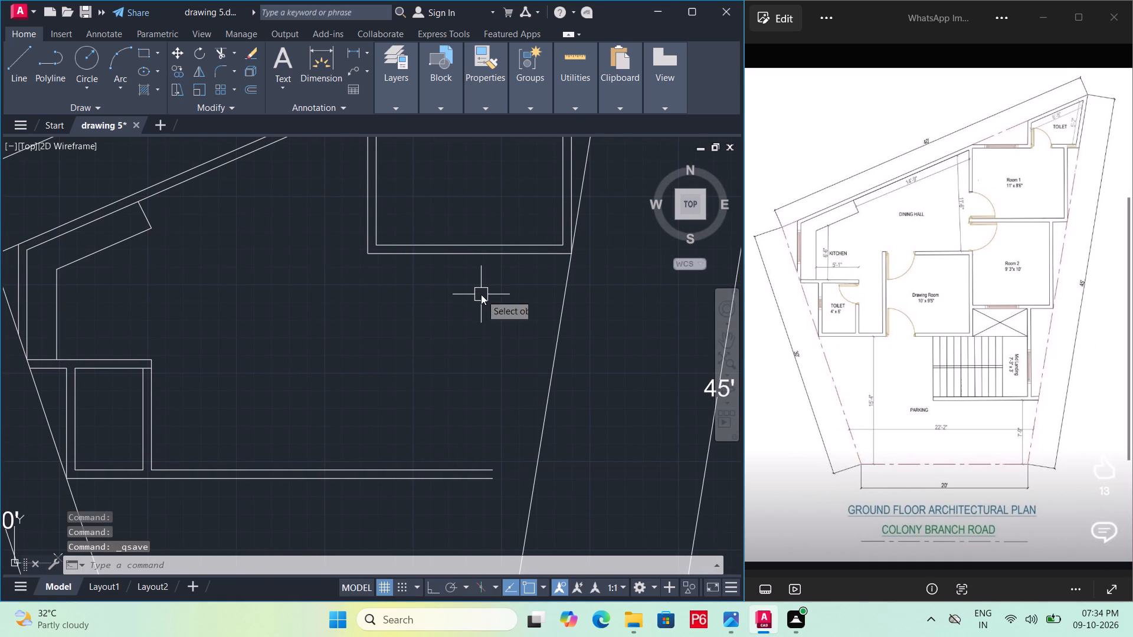
pyautogui.press('space')
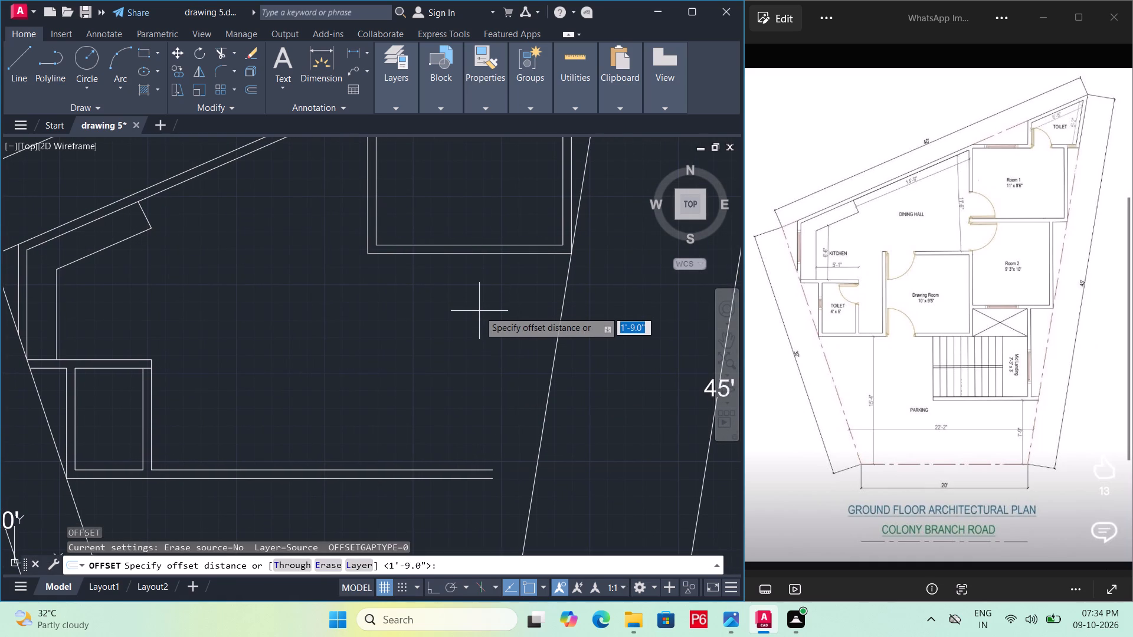
pyautogui.write("10'")
pyautogui.press('Return')
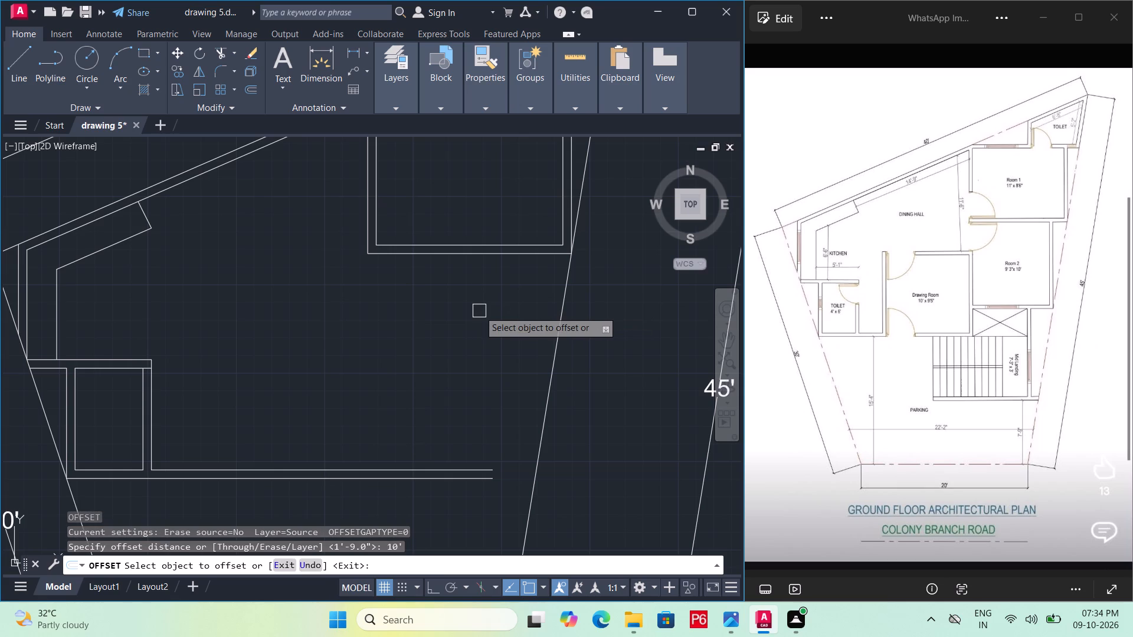
pyautogui.click(418, 257)
pyautogui.click(426, 419)
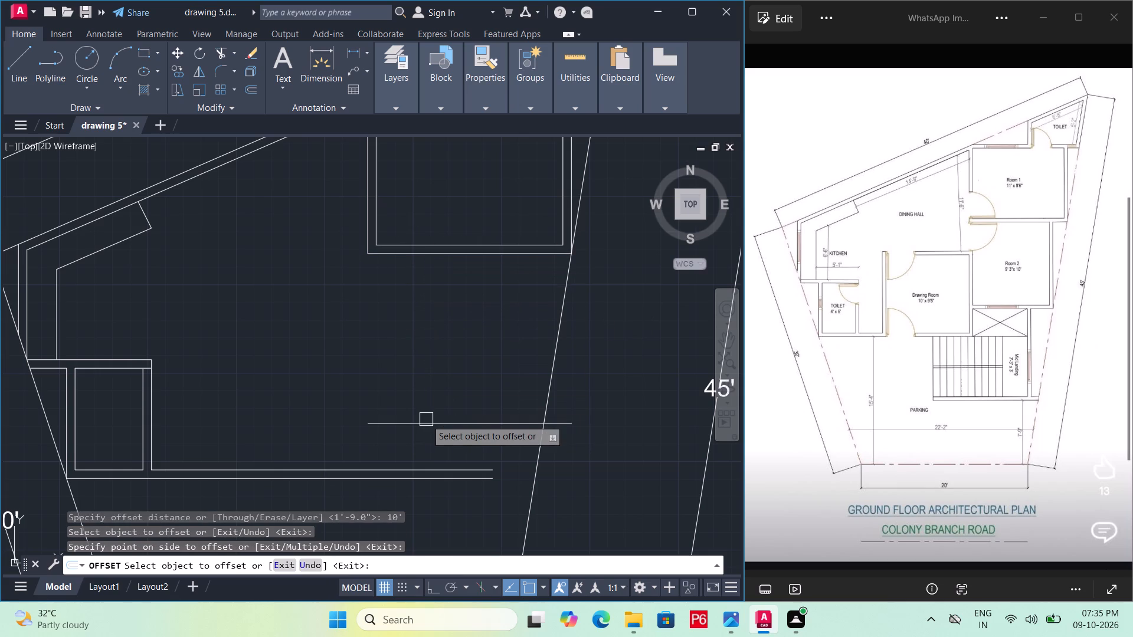
pyautogui.press('Escape')
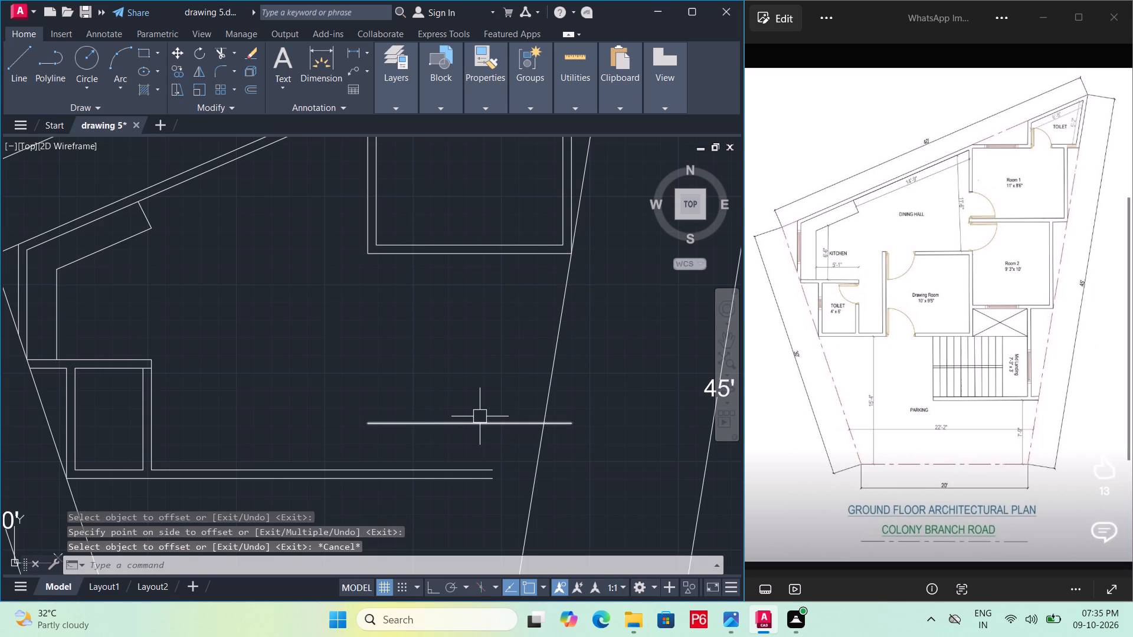
# Draw Room 2's 10' vertical right wall line from the offset line's crossing with the sloped boundary up to Room 1's bottom wall, and save.
pyautogui.write('l')
pyautogui.press('space')
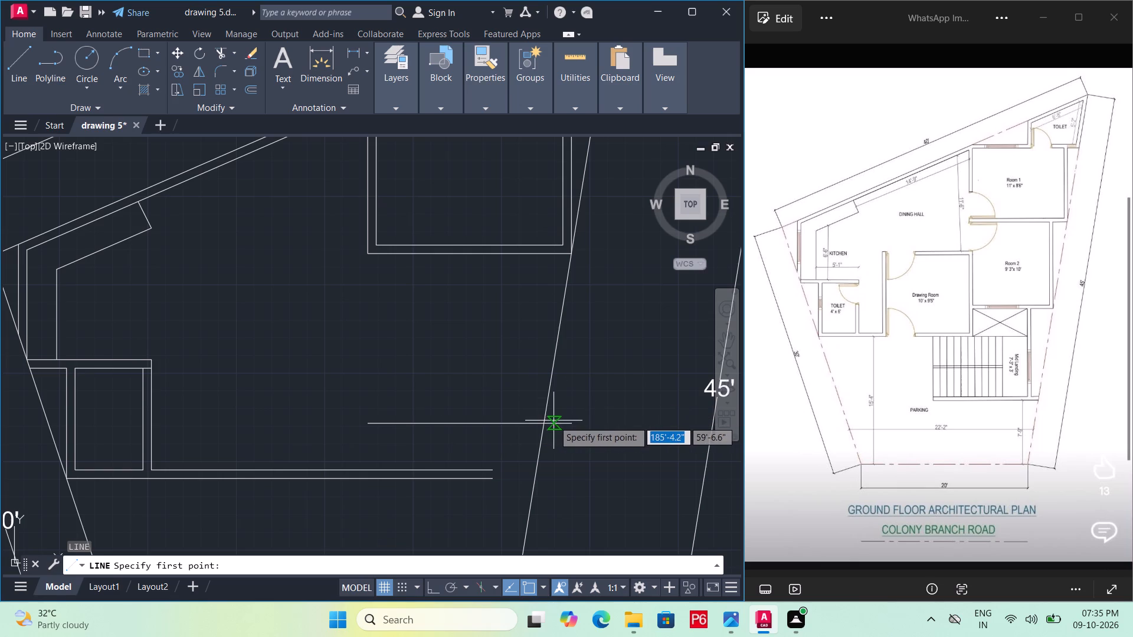
pyautogui.click(545, 422)
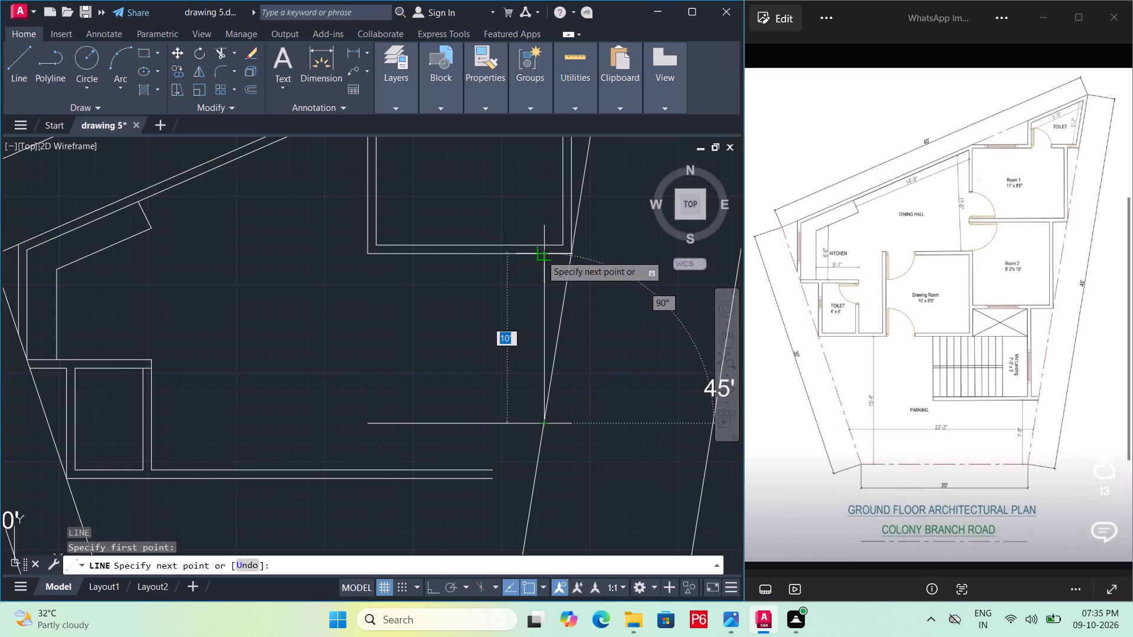
pyautogui.click(541, 255)
pyautogui.press('Escape')
pyautogui.hotkey('ctrl', 's')
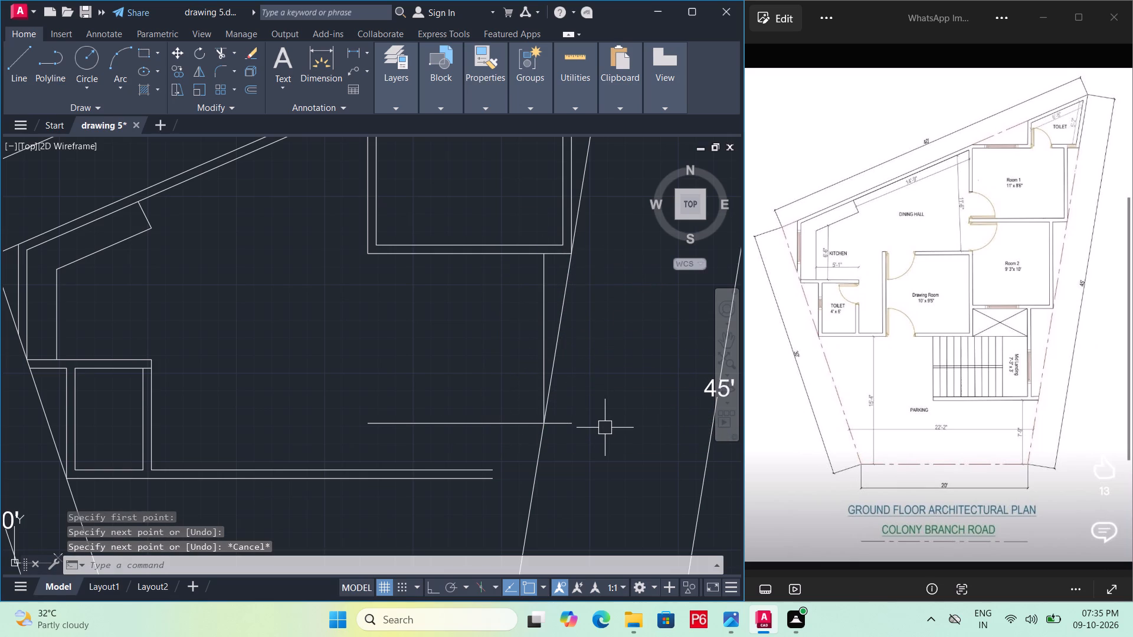
# Trim Room 2's lower wall line beyond the sloped right boundary and save the drawing.
pyautogui.write('tr')
pyautogui.press('space')
pyautogui.press('space')
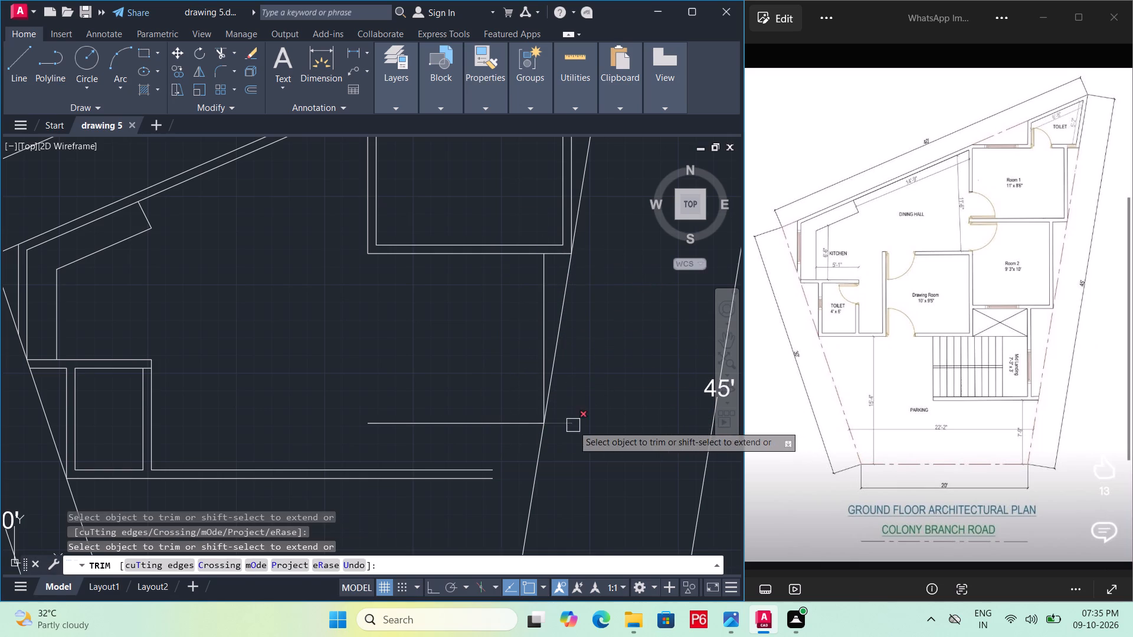
pyautogui.doubleClick(573, 425)
pyautogui.hotkey('ctrl', 's')
pyautogui.hotkey('ctrl', 's')
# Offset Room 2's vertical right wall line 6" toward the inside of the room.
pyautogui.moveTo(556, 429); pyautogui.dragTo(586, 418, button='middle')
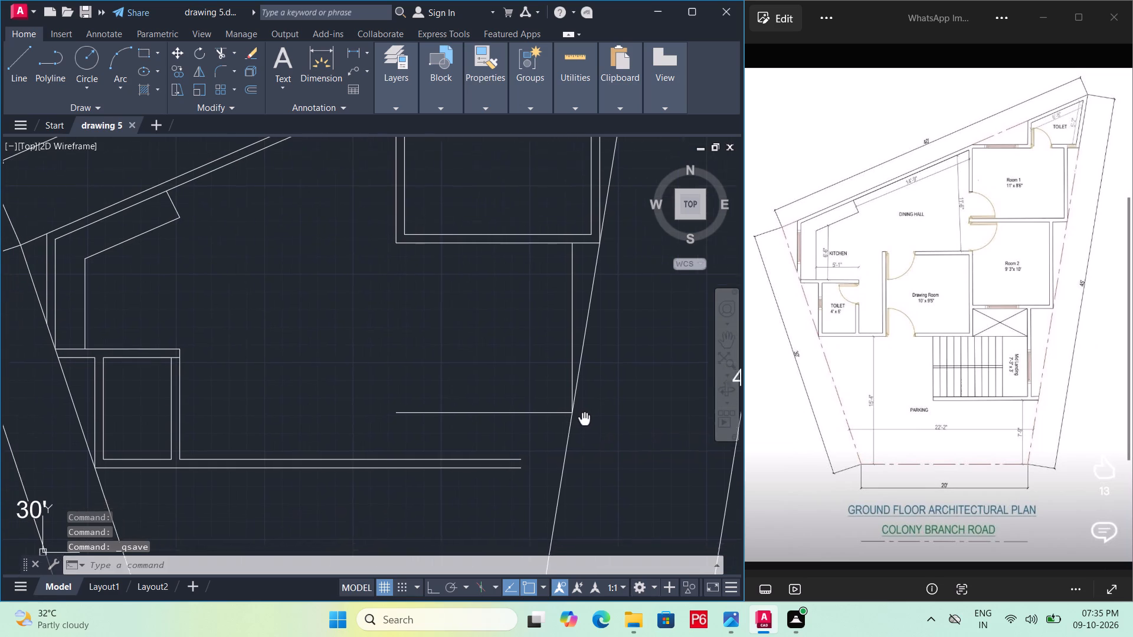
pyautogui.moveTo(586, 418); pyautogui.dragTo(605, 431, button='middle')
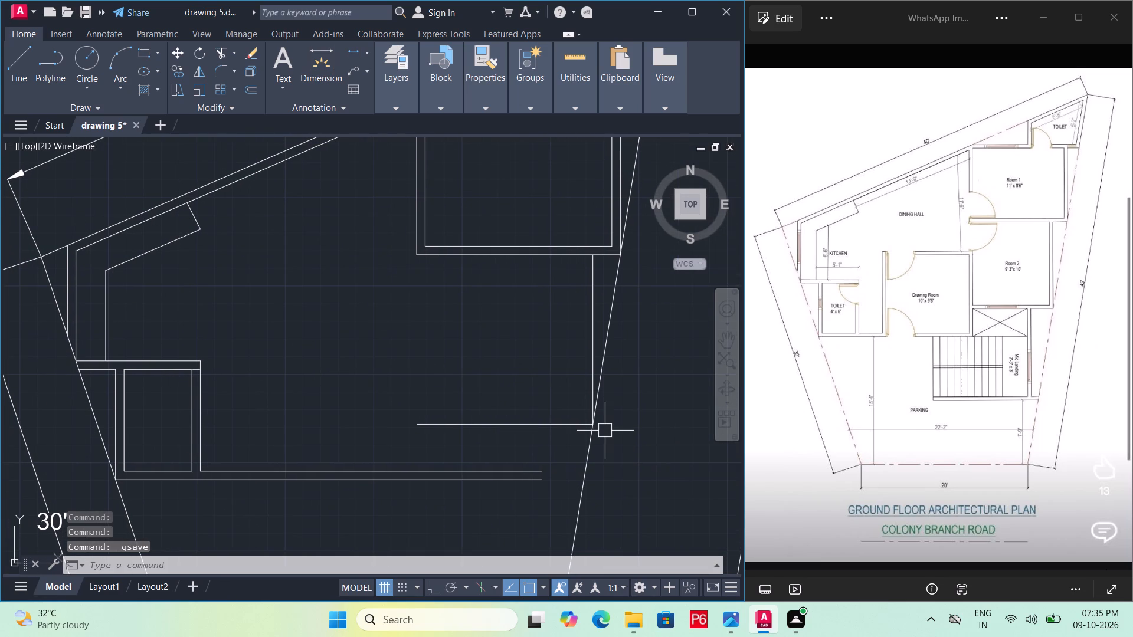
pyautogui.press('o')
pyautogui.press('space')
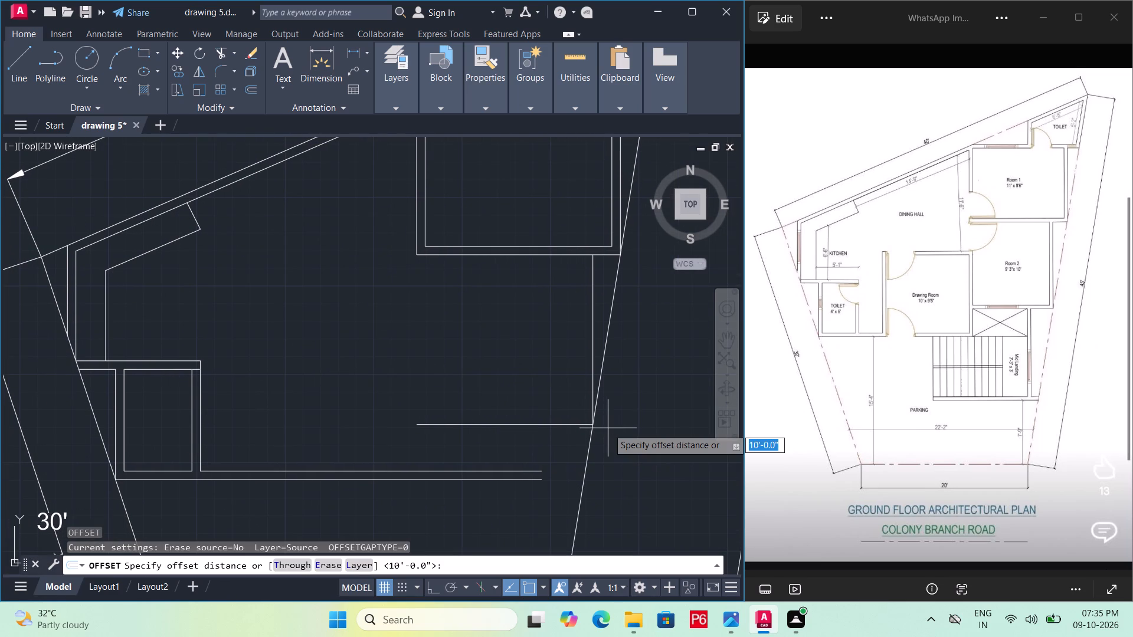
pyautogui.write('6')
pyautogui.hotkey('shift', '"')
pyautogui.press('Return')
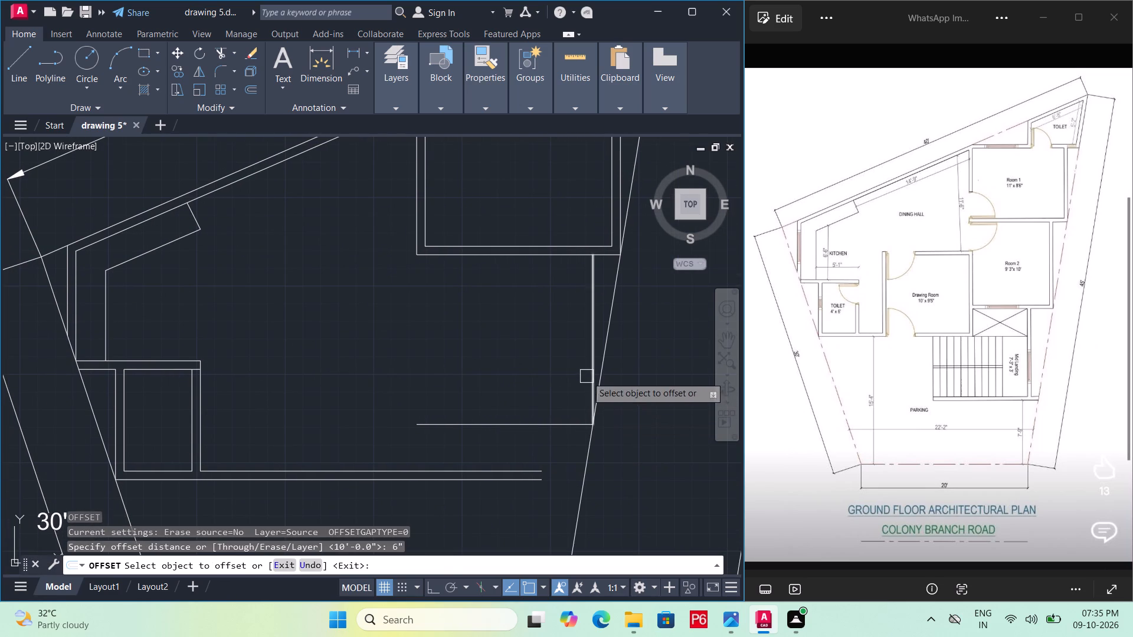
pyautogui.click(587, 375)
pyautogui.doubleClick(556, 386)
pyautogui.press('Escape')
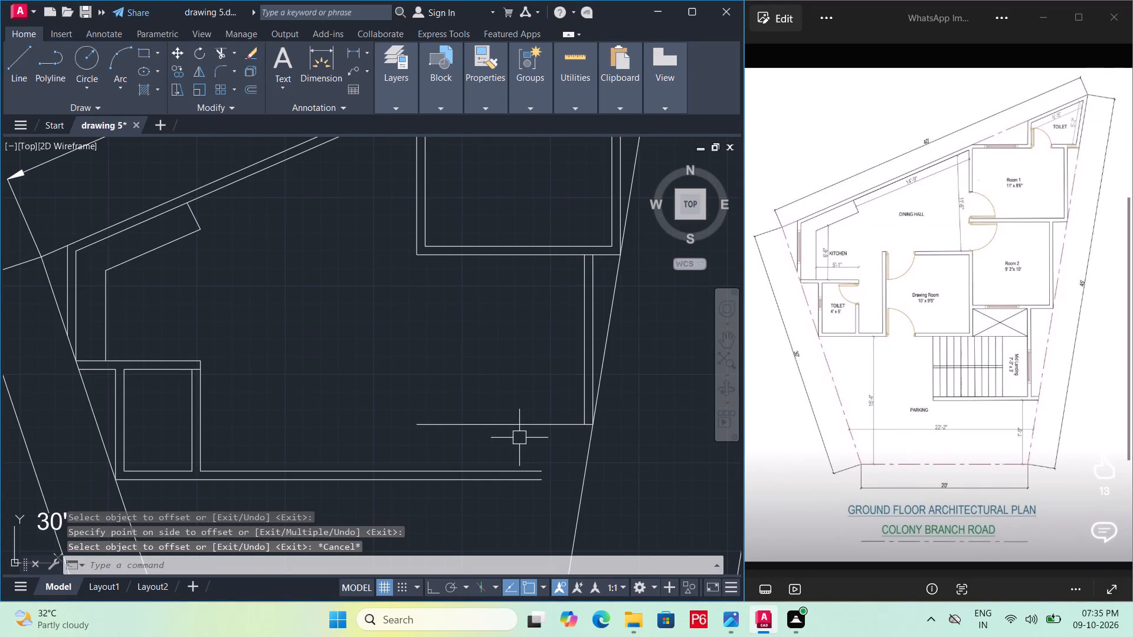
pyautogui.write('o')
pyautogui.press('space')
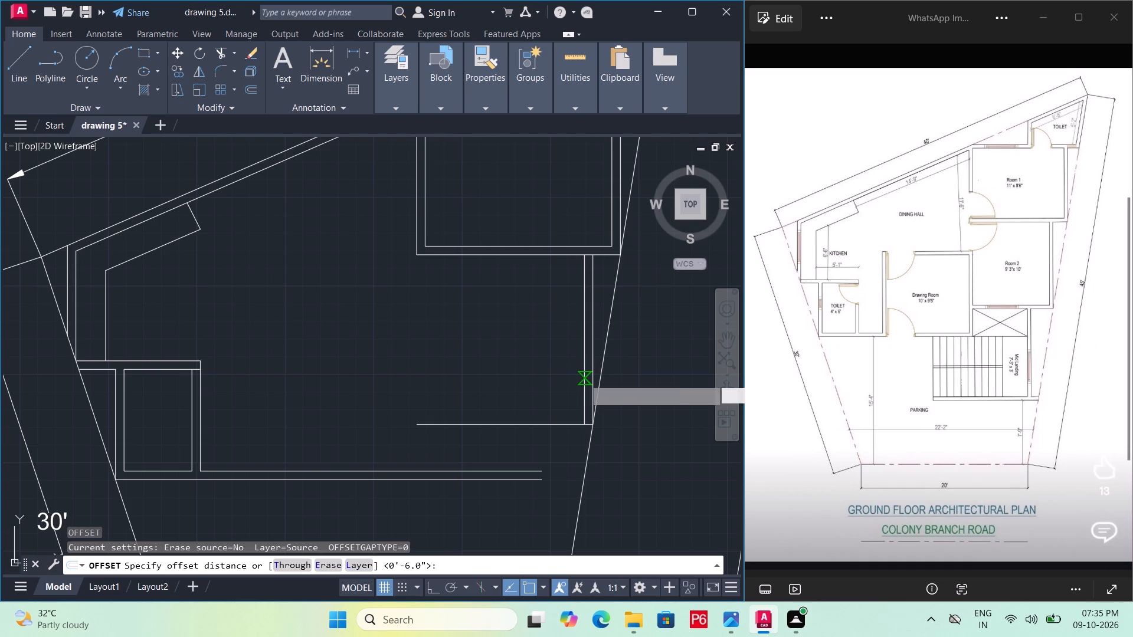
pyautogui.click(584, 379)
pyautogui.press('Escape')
# Save the drawing.
pyautogui.hotkey('ctrl', 's')
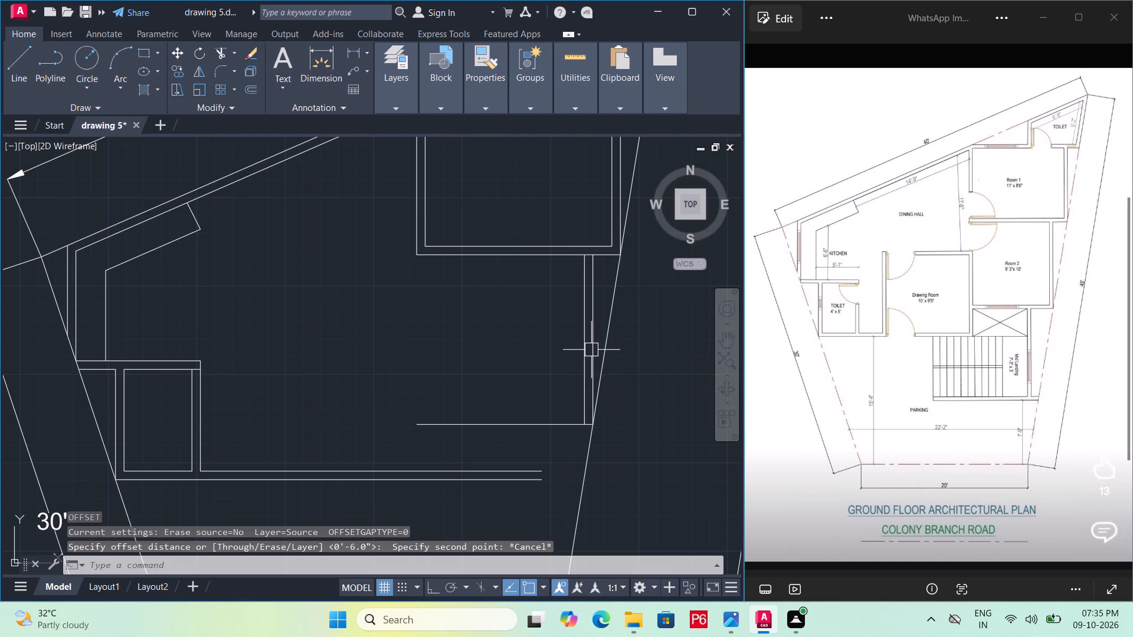
pyautogui.hotkey('ctrl', 's')
# Delete both of Room 2's vertical right wall lines and its lower wall line.
pyautogui.scroll(-2, 531, 373)
pyautogui.moveTo(522, 378); pyautogui.dragTo(476, 383, button='middle')
pyautogui.scroll(2, 476, 386)
pyautogui.click(555, 312)
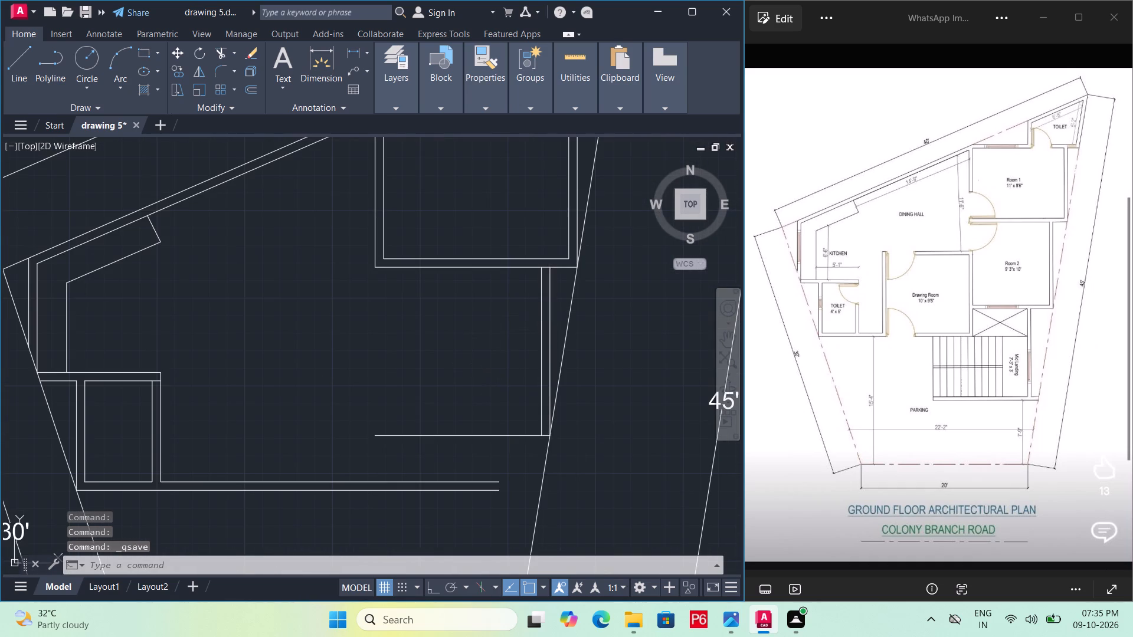
pyautogui.click(539, 326)
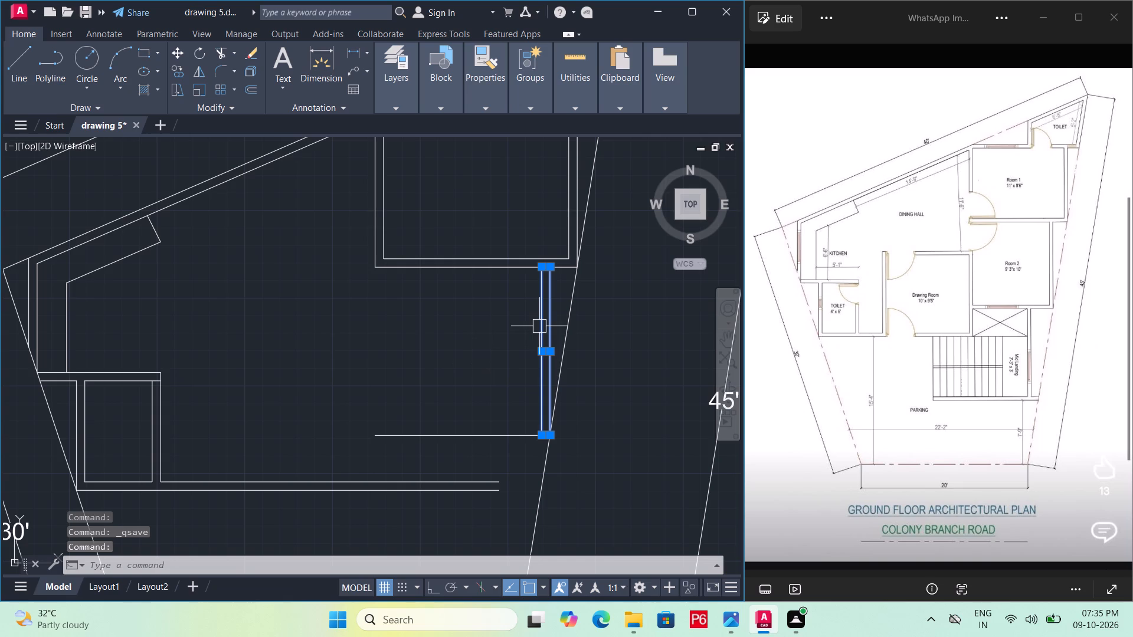
pyautogui.press('Delete')
pyautogui.click(528, 431)
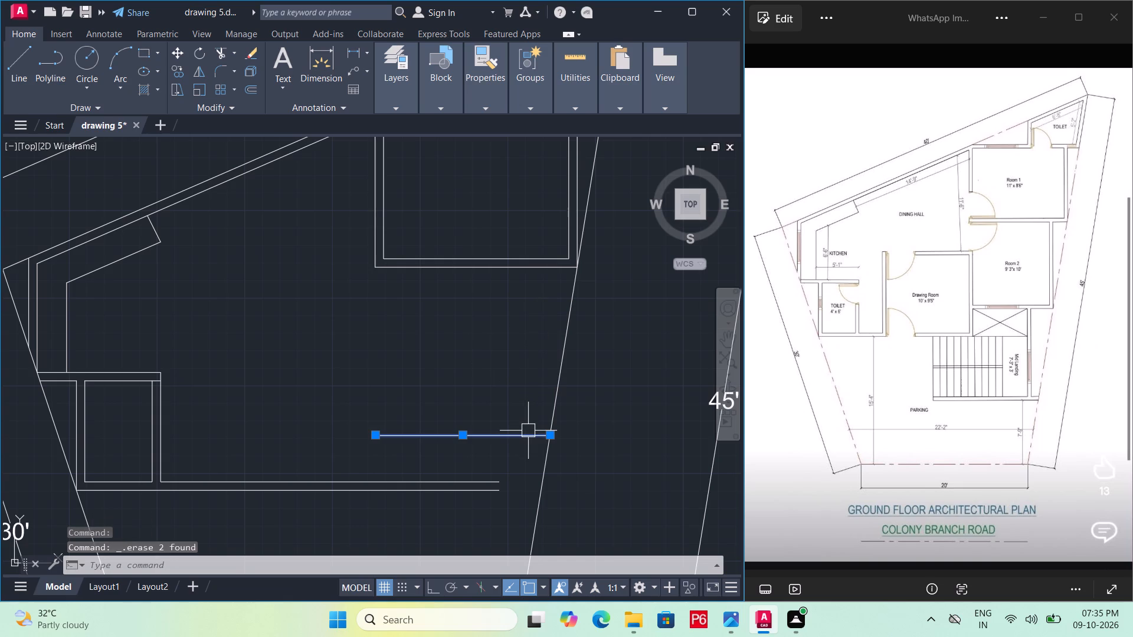
pyautogui.press('Delete')
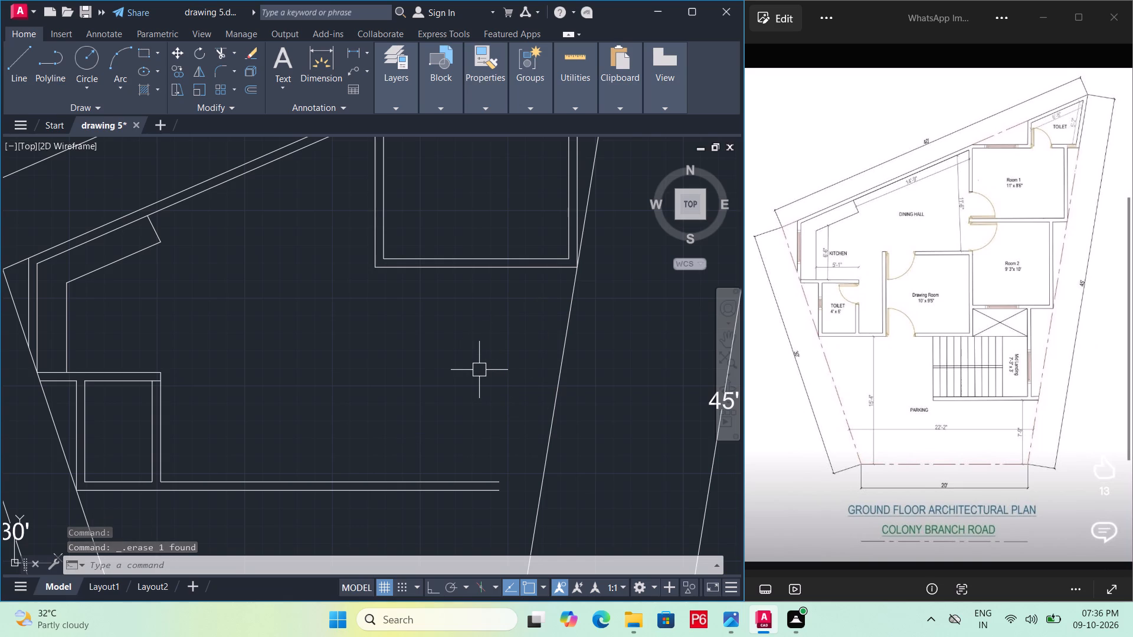
# Offset Room 1's outer bottom wall line 10'6" downward as Room 2's outer lower wall line.
pyautogui.press('o')
pyautogui.press('Return')
pyautogui.write('10')
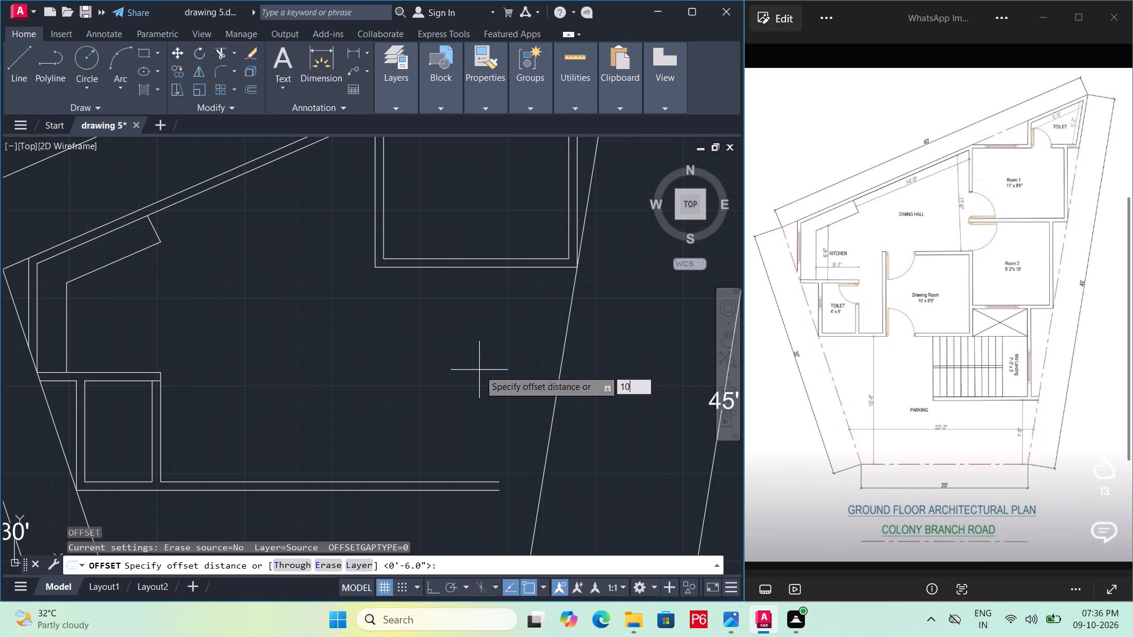
pyautogui.write('\'6"')
pyautogui.press('Return')
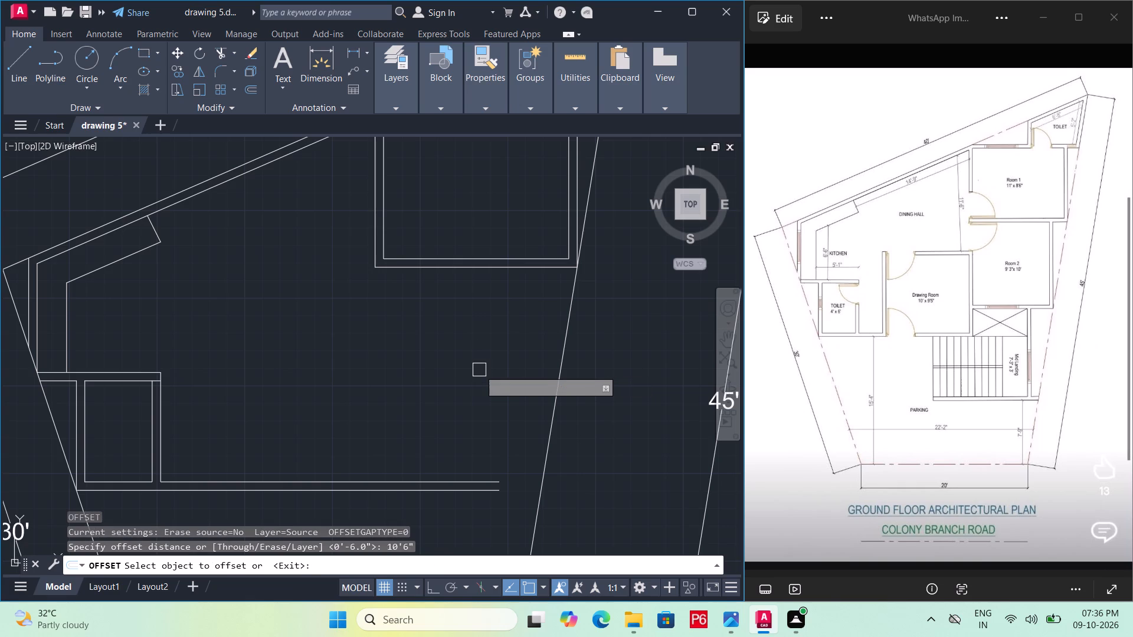
pyautogui.doubleClick(466, 267)
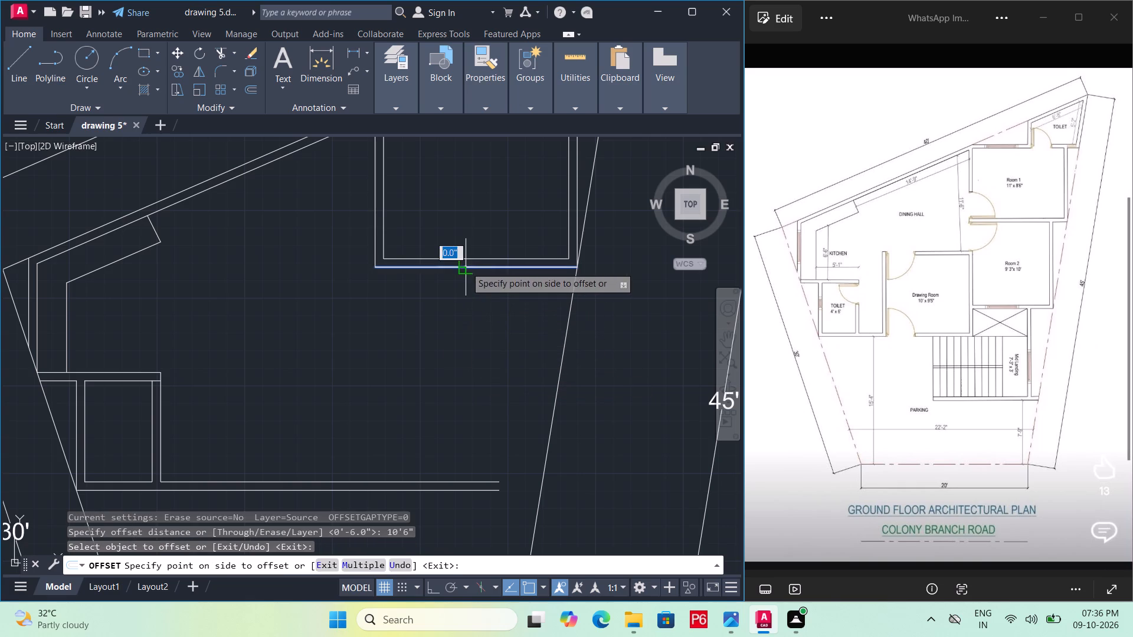
pyautogui.click(441, 399)
pyautogui.press('Escape')
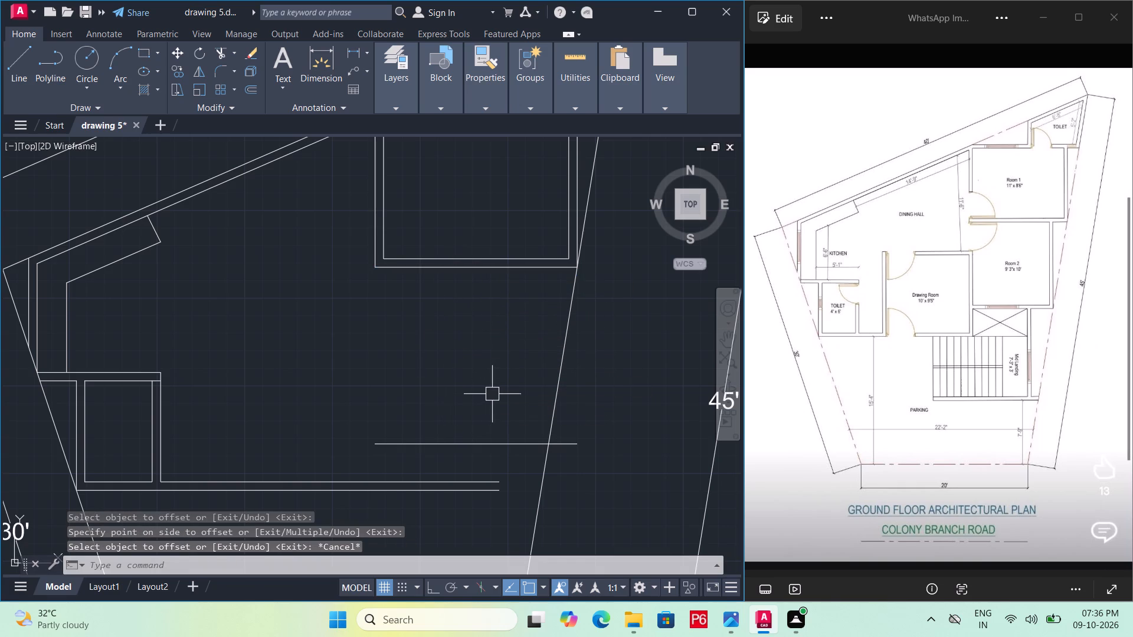
# Draw Room 2's vertical right wall line from the new lower line's crossing with the sloped boundary up to Room 1's bottom wall.
pyautogui.press('l')
pyautogui.press('space')
pyautogui.click(546, 443)
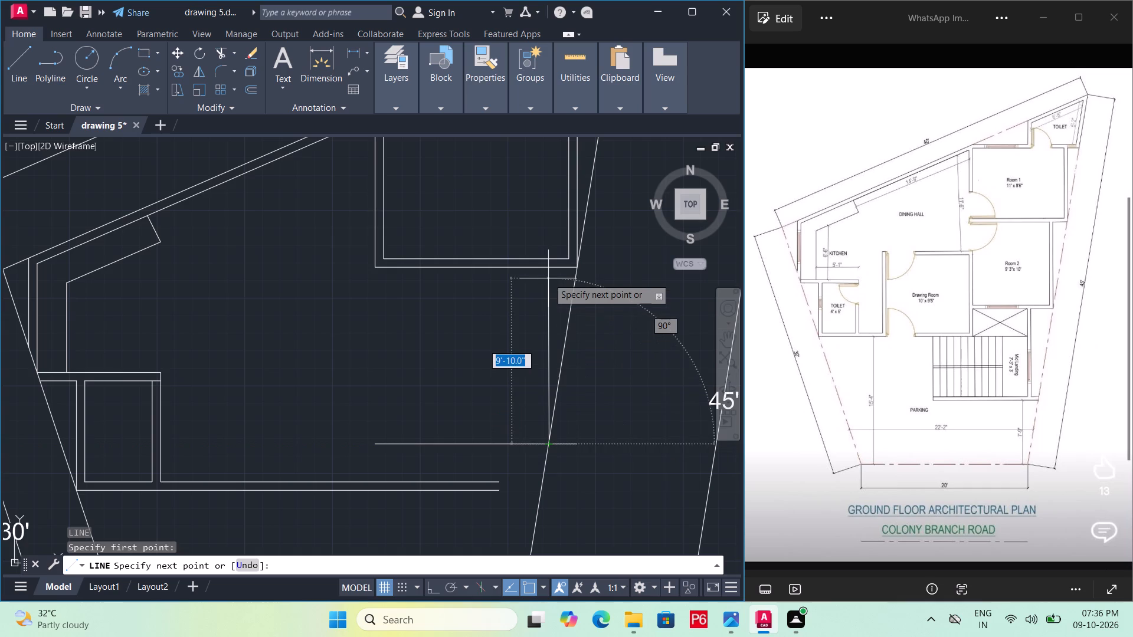
pyautogui.click(550, 267)
pyautogui.press('Escape')
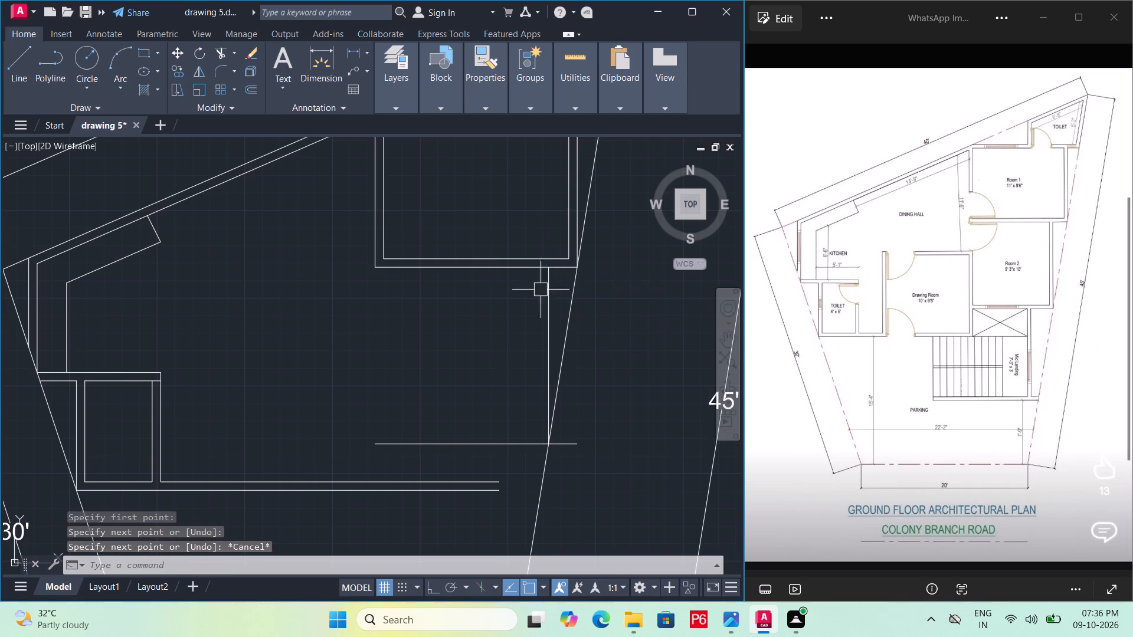
# Offset Room 2's right wall line and lower wall line 6" inward to give both walls their thickness.
pyautogui.press('o')
pyautogui.press('Return')
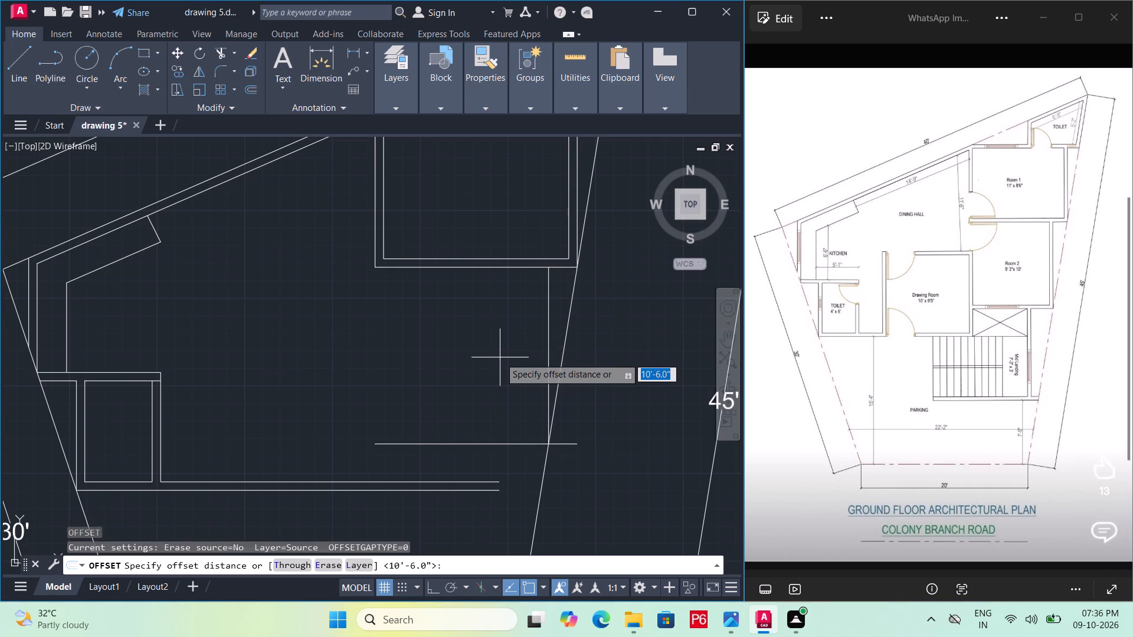
pyautogui.press('6')
pyautogui.hotkey('shift', '"')
pyautogui.press('Return')
pyautogui.click(548, 319)
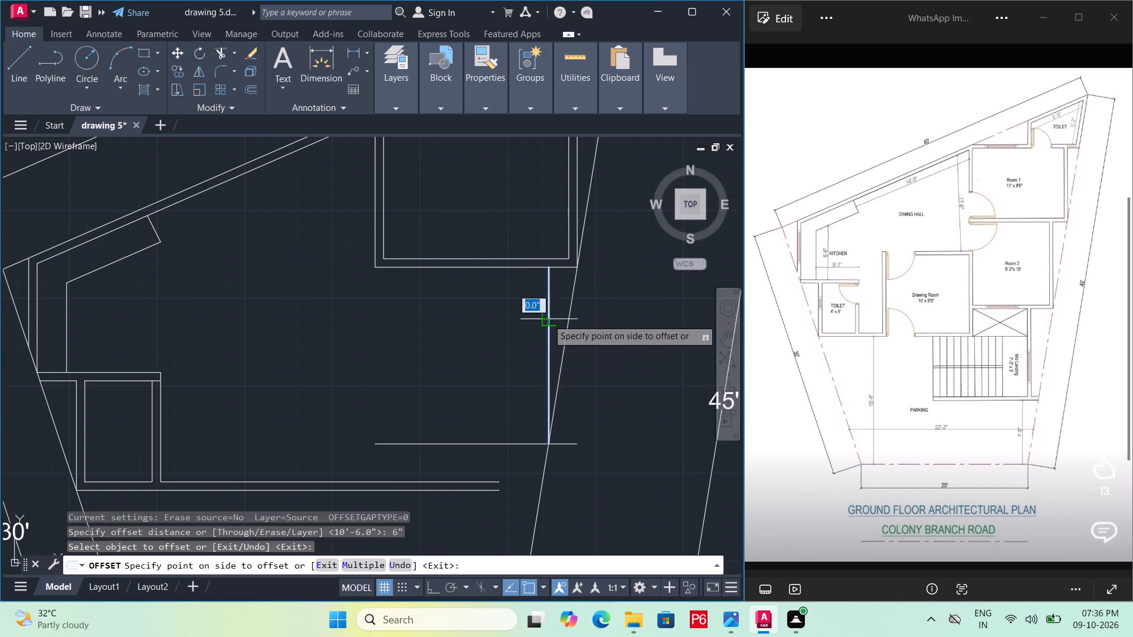
pyautogui.click(501, 336)
pyautogui.moveTo(468, 442); pyautogui.dragTo(468, 431)
pyautogui.click(468, 411)
pyautogui.press('Escape')
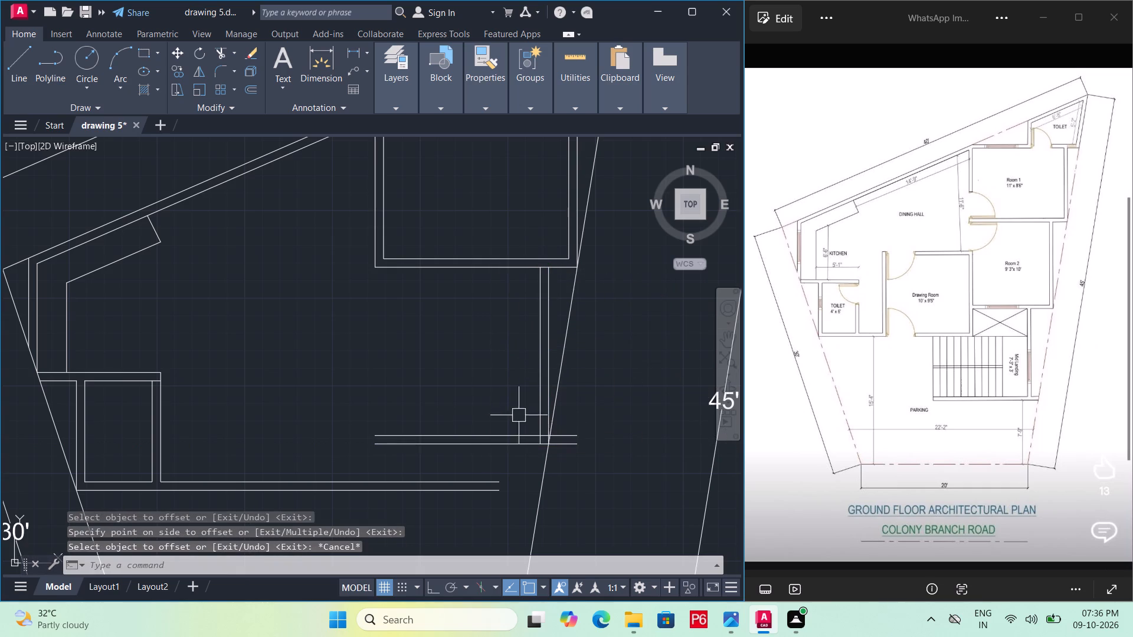
# Trim the overlapping wall line ends at Room 2's lower right corner into a clean double-line corner and save the drawing.
pyautogui.scroll(2, 591, 427)
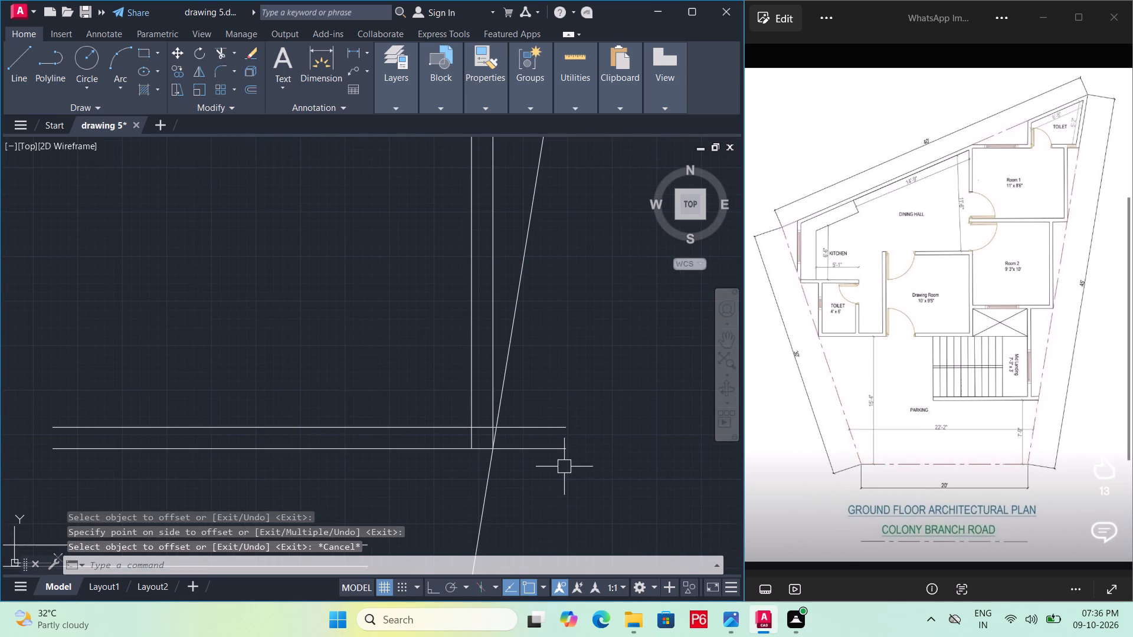
pyautogui.scroll(1, 542, 467)
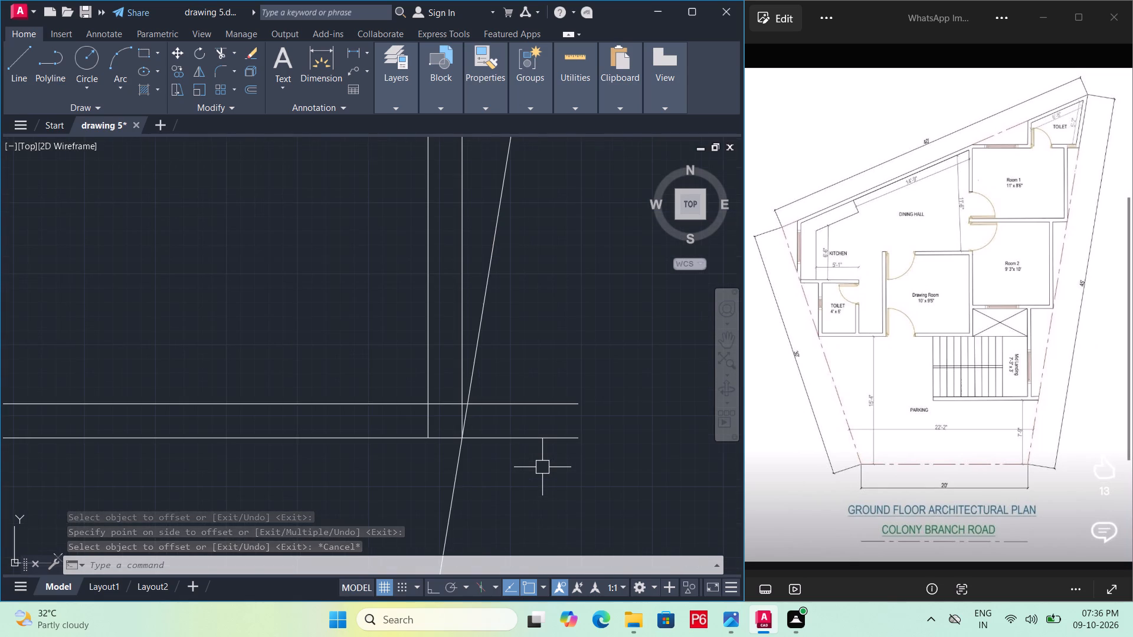
pyautogui.write('tr')
pyautogui.press('space')
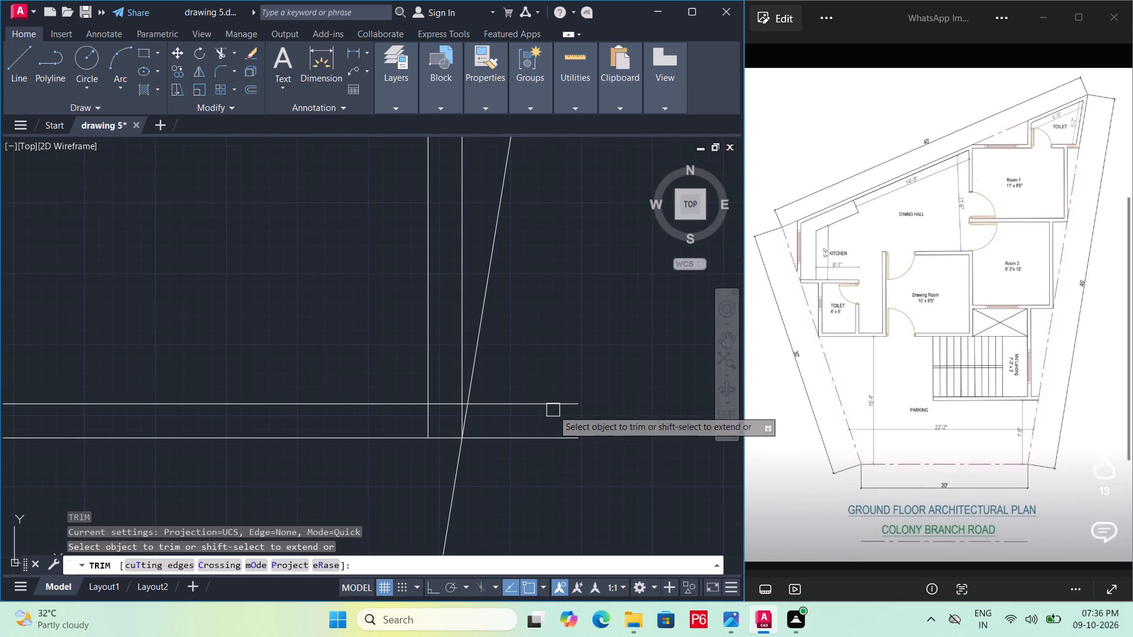
pyautogui.click(553, 410)
pyautogui.click(544, 447)
pyautogui.click(549, 428)
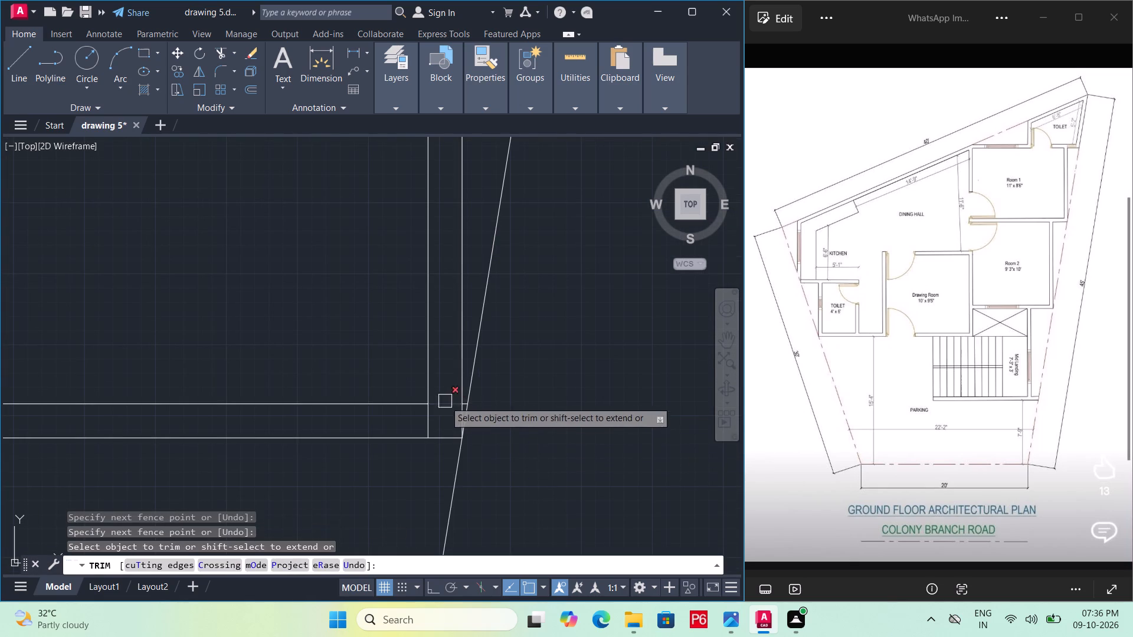
pyautogui.scroll(4, 445, 398)
pyautogui.click(548, 448)
pyautogui.scroll(-2, 543, 367)
pyautogui.click(498, 400)
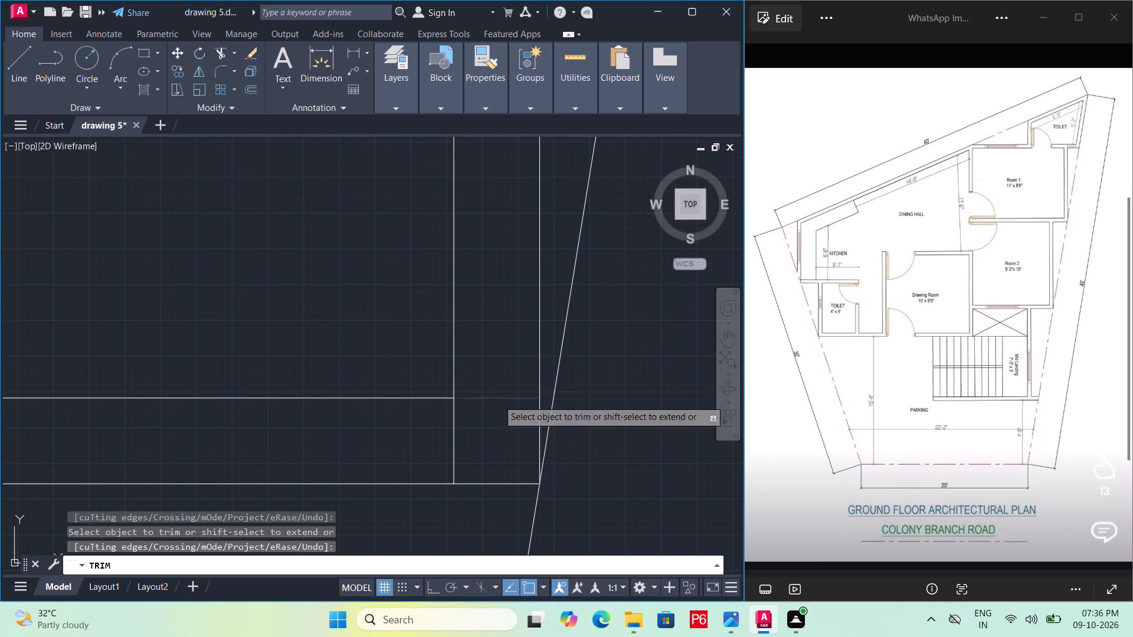
pyautogui.click(459, 439)
pyautogui.scroll(-2, 482, 462)
pyautogui.hotkey('ctrl', 's')
pyautogui.hotkey('ctrl', 's')
pyautogui.hotkey('ctrl', 's')
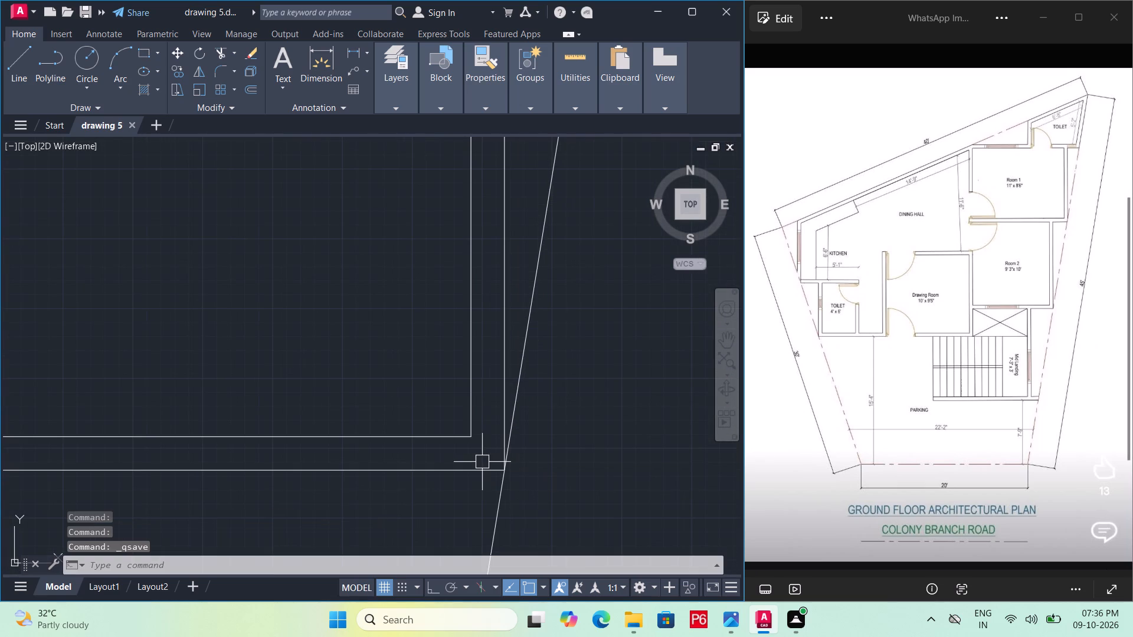
# Trim the piece of Room 1's outer bottom wall line between Room 2's two right wall lines and save the drawing.
pyautogui.scroll(-1, 482, 462)
pyautogui.moveTo(482, 462); pyautogui.dragTo(517, 492, button='middle')
pyautogui.scroll(-2, 506, 474)
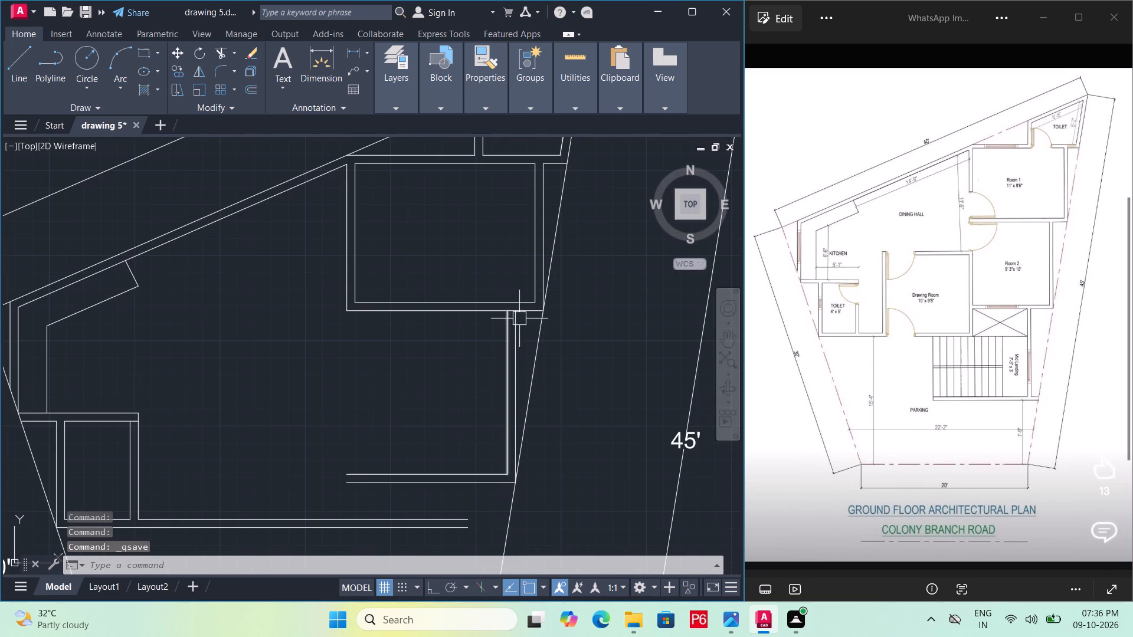
pyautogui.scroll(2, 520, 317)
pyautogui.press('Escape')
pyautogui.write('tr')
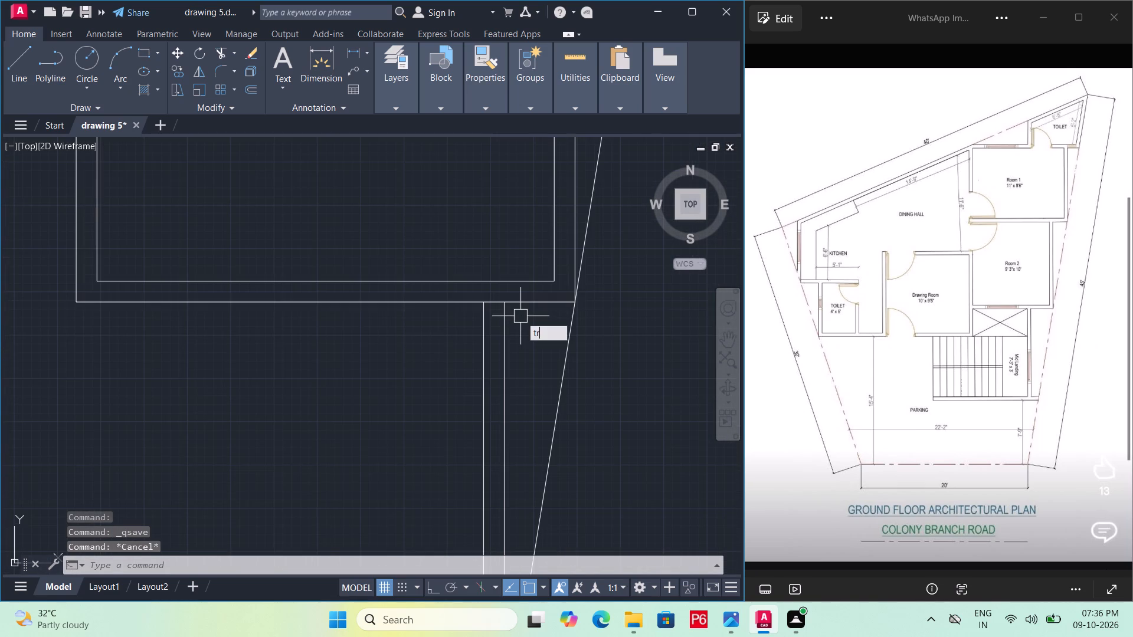
pyautogui.press('space')
pyautogui.press('space')
pyautogui.click(492, 301)
pyautogui.scroll(-2, 487, 359)
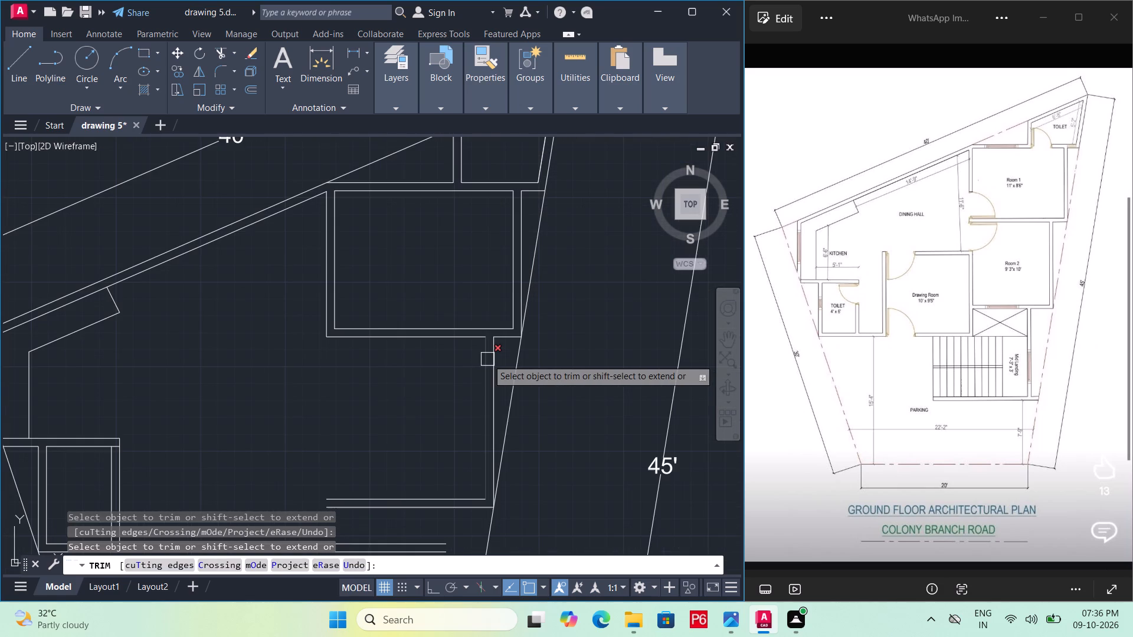
pyautogui.hotkey('ctrl', 's')
pyautogui.hotkey('ctrl', 's')
# Offset Room 2's inner right wall line 9'3" to the left as the inner face of its left wall.
pyautogui.moveTo(487, 360); pyautogui.dragTo(495, 346, button='middle')
pyautogui.scroll(-1, 502, 340)
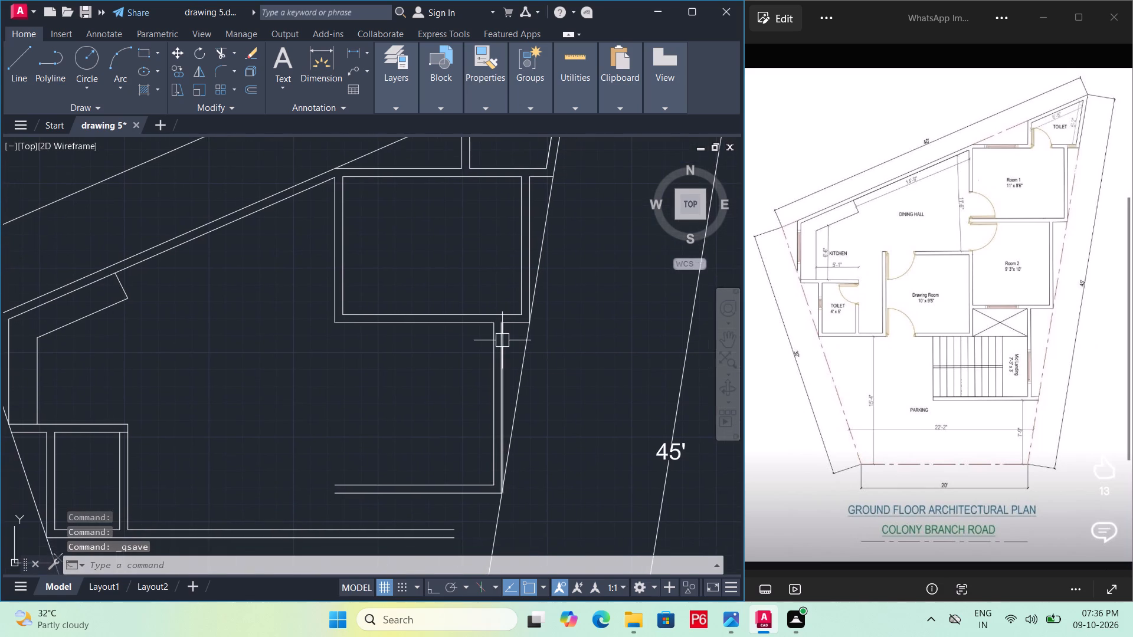
pyautogui.scroll(1, 416, 402)
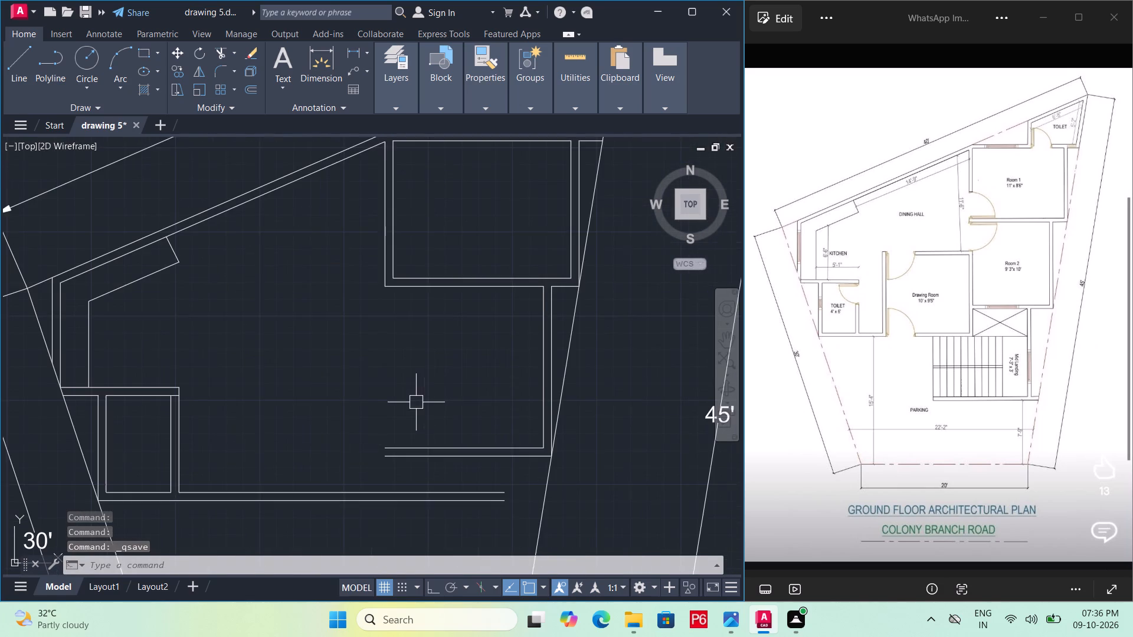
pyautogui.moveTo(417, 402); pyautogui.dragTo(422, 388, button='middle')
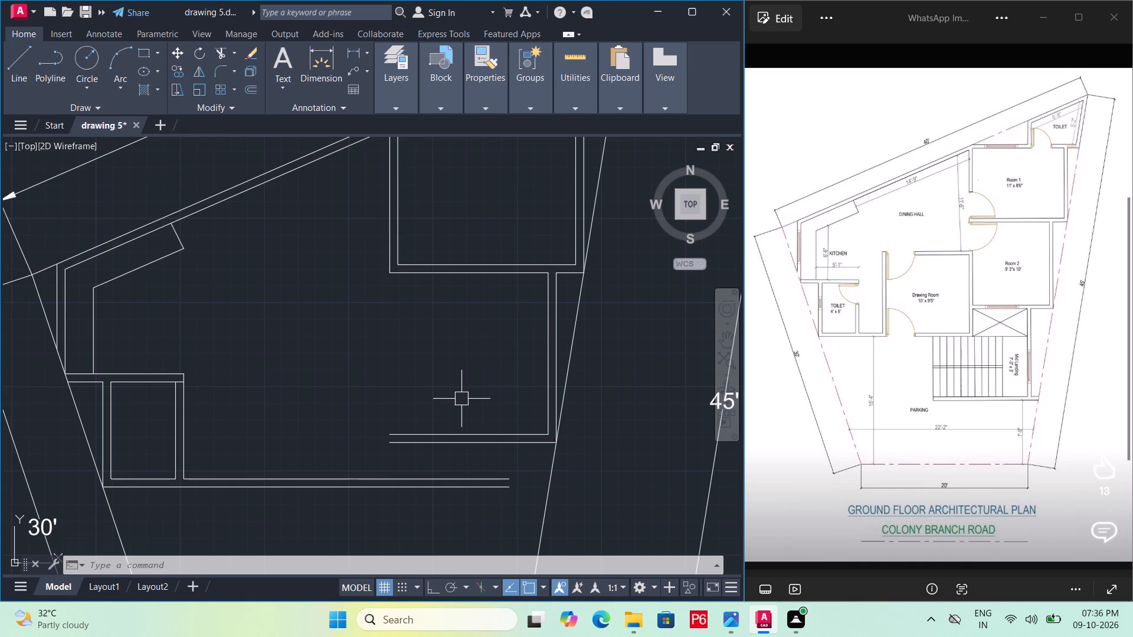
pyautogui.press('o')
pyautogui.press('Return')
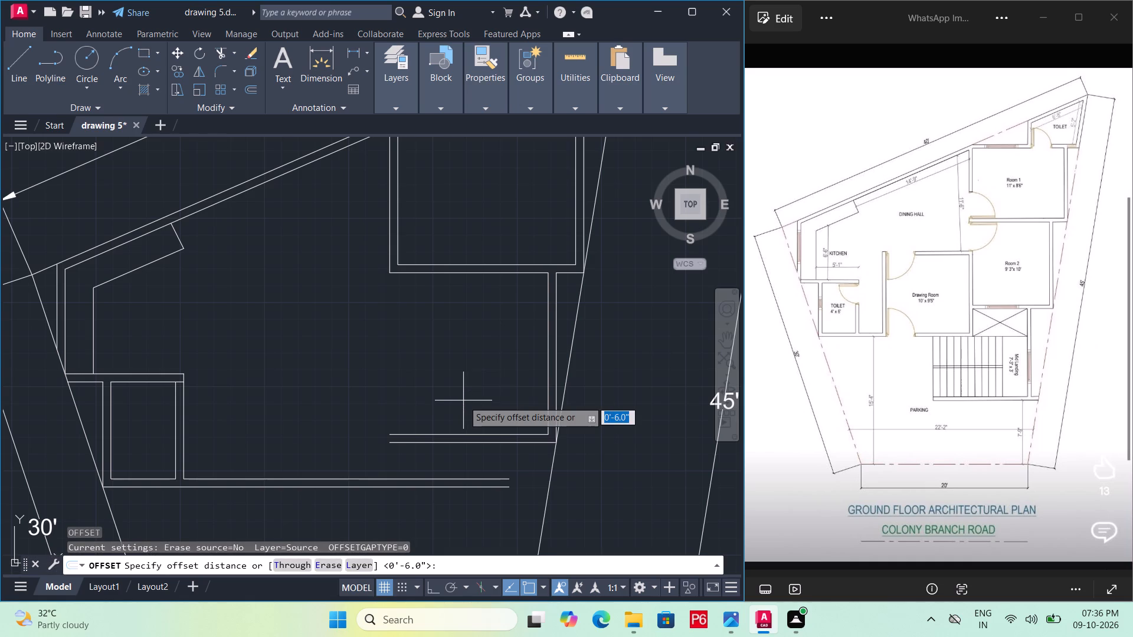
pyautogui.write('9\'3"')
pyautogui.press('Return')
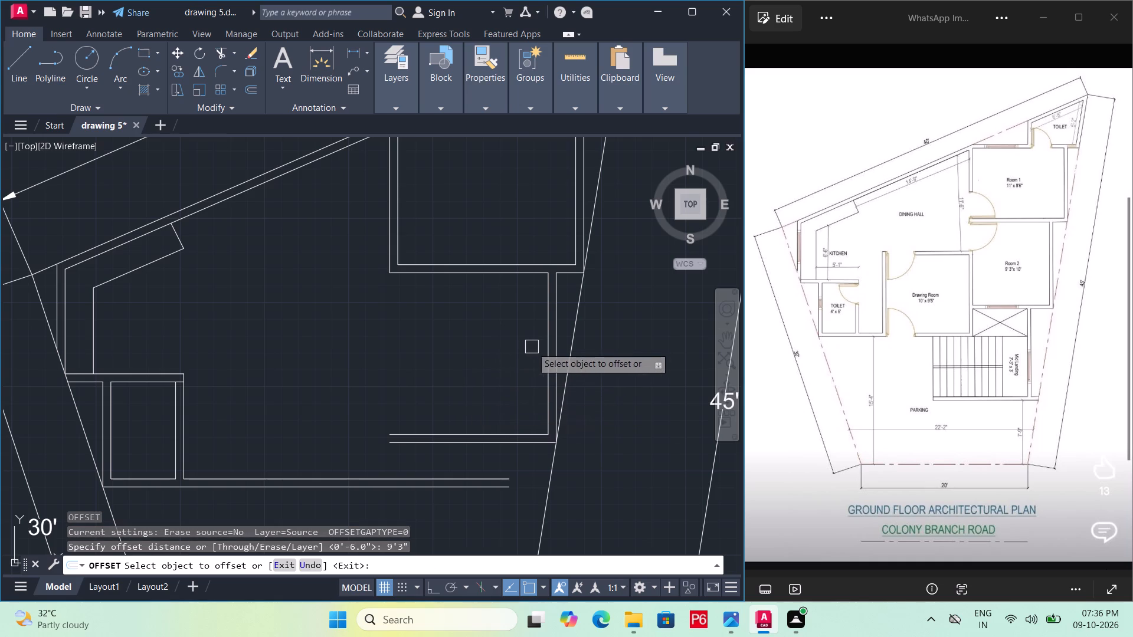
pyautogui.doubleClick(543, 346)
pyautogui.click(411, 387)
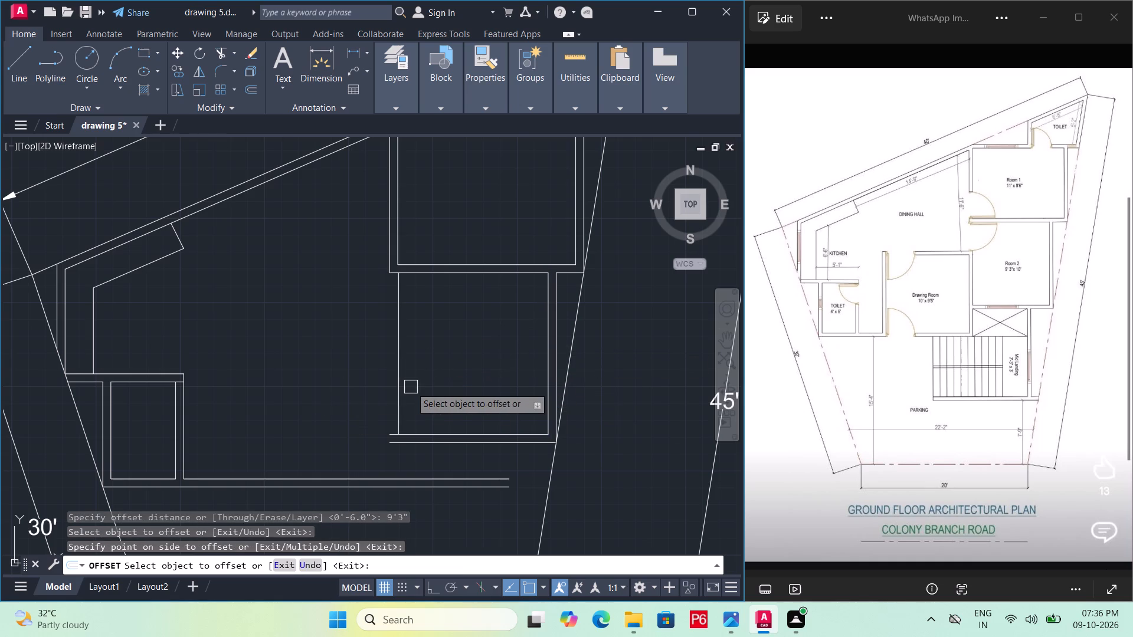
# Offset the inner line of Room 2's left wall 6" to the left as the wall's outer face.
pyautogui.press('Escape')
pyautogui.press('Escape')
pyautogui.press('space')
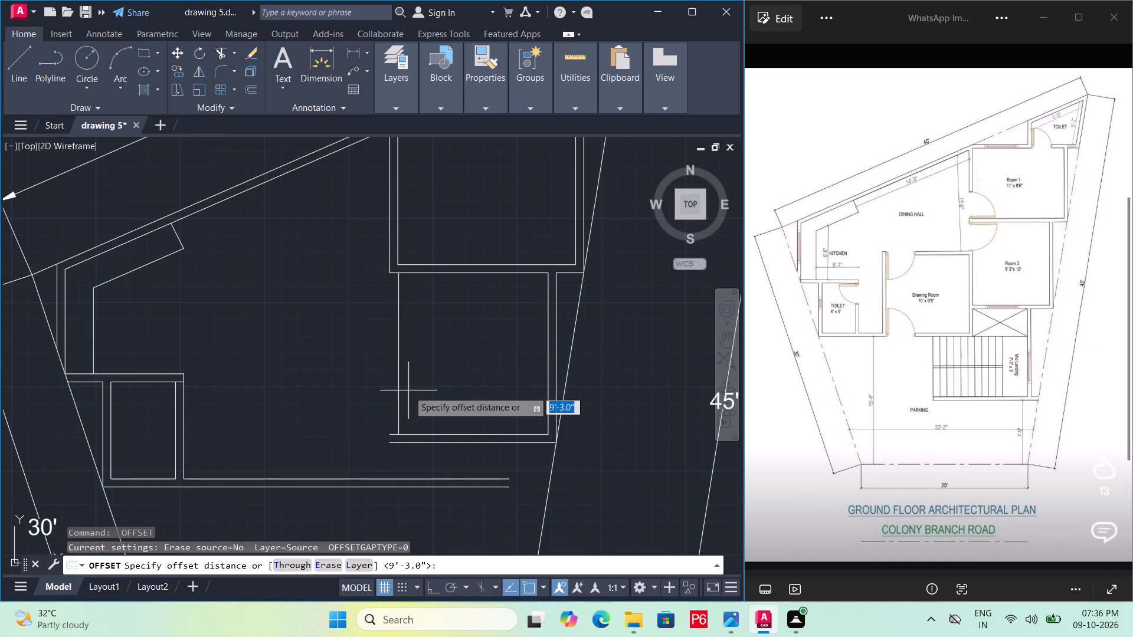
pyautogui.write('6"')
pyautogui.press('Return')
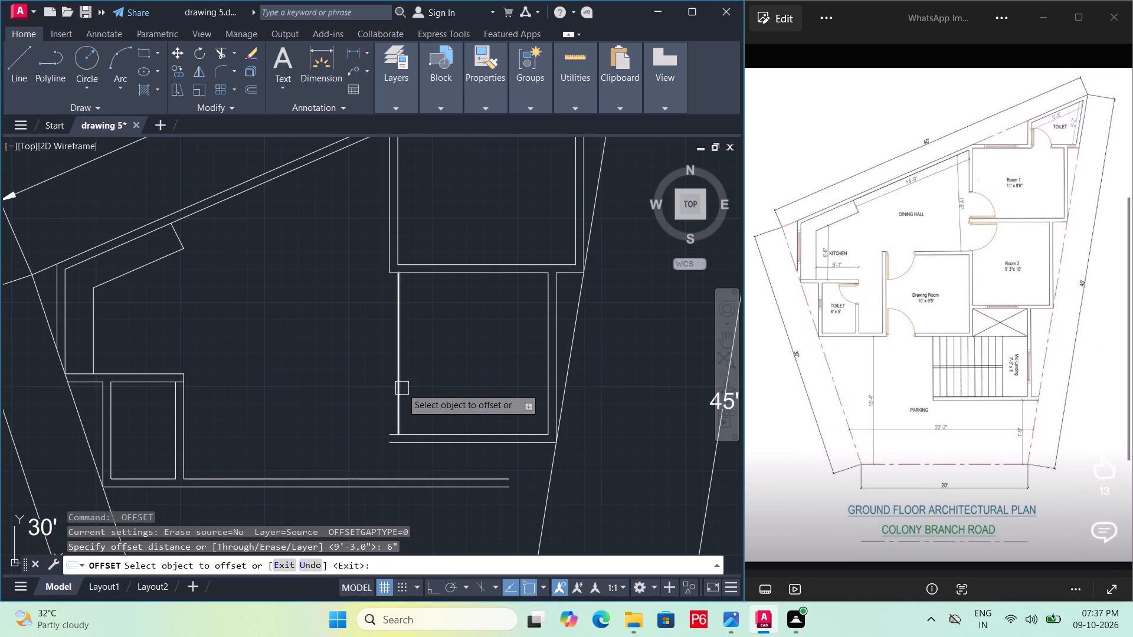
pyautogui.click(402, 388)
pyautogui.click(378, 393)
pyautogui.scroll(2, 415, 361)
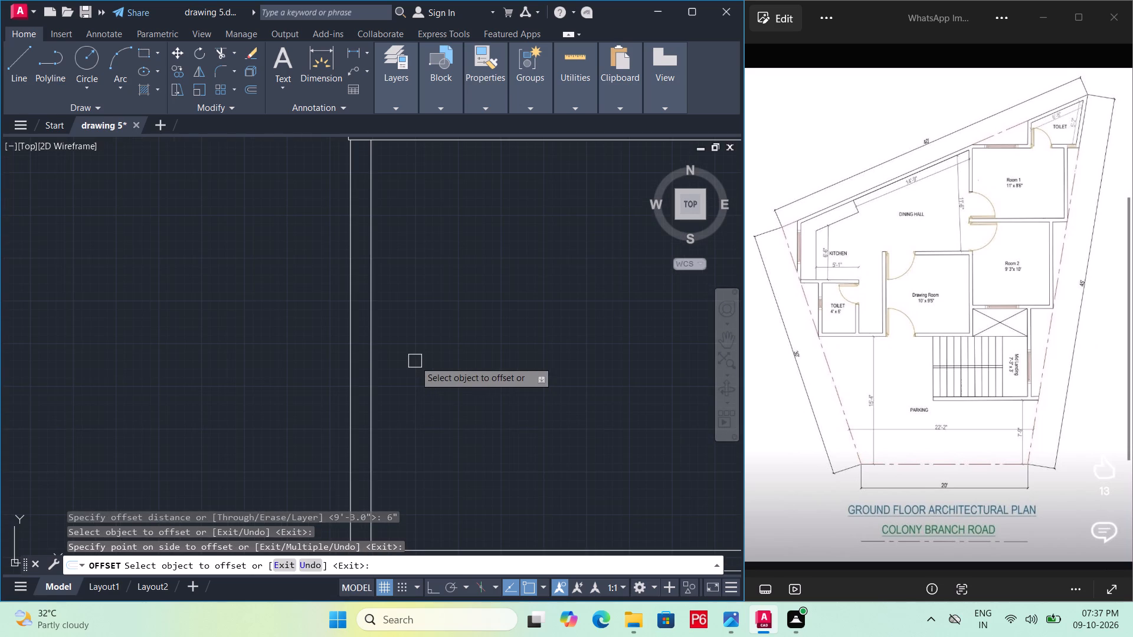
pyautogui.moveTo(411, 369); pyautogui.dragTo(417, 390, button='middle')
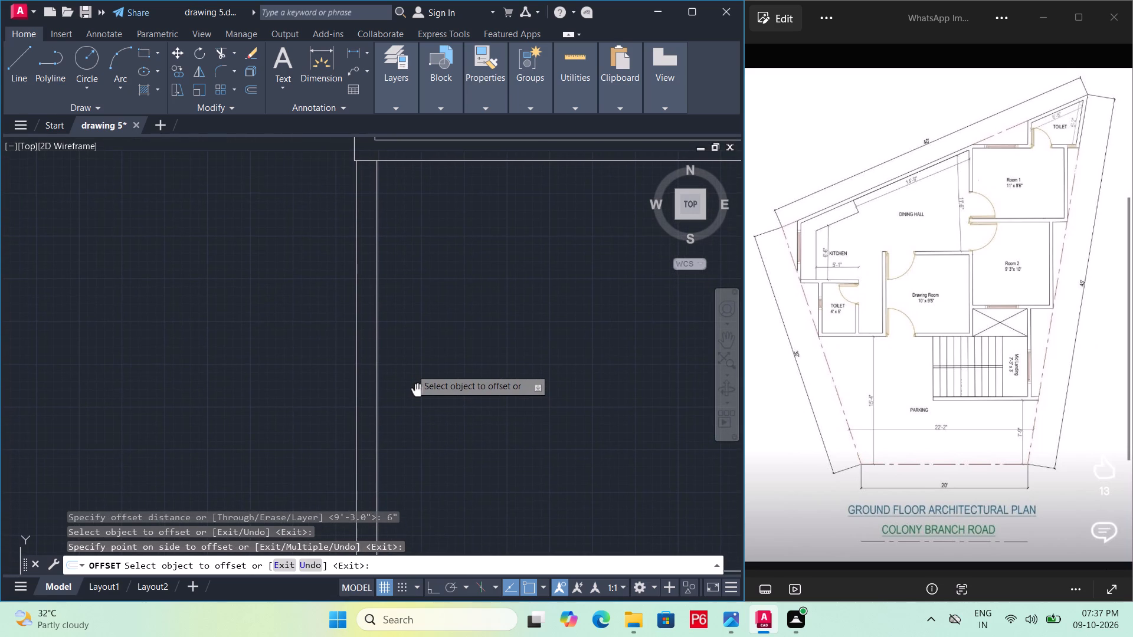
pyautogui.moveTo(417, 390); pyautogui.dragTo(418, 392, button='middle')
pyautogui.scroll(-1, 373, 369)
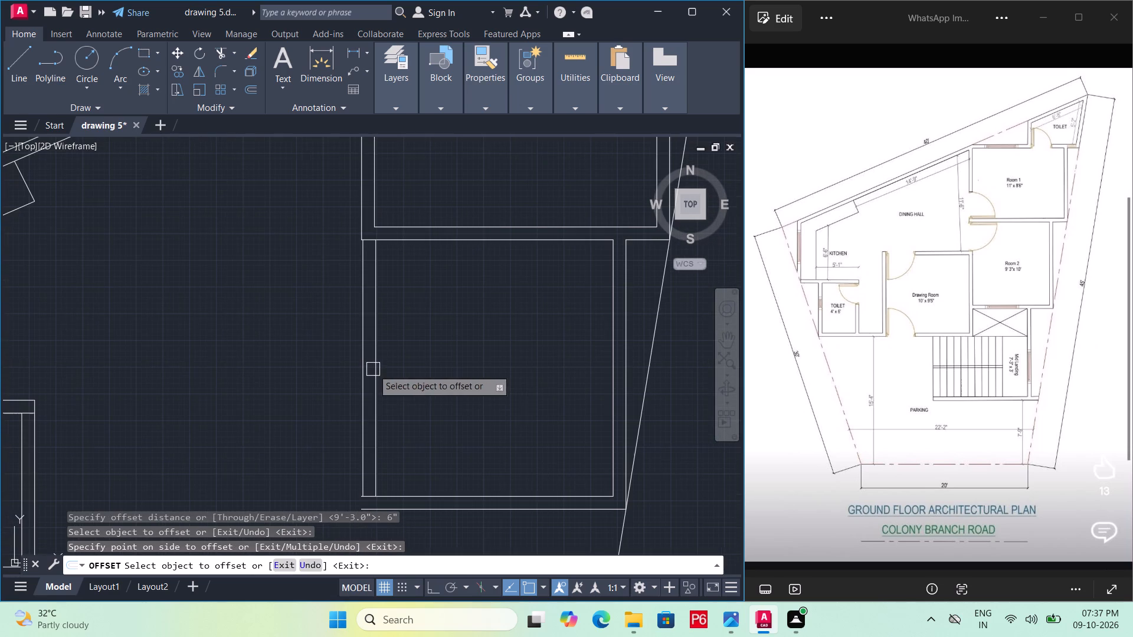
pyautogui.middleClick(404, 388)
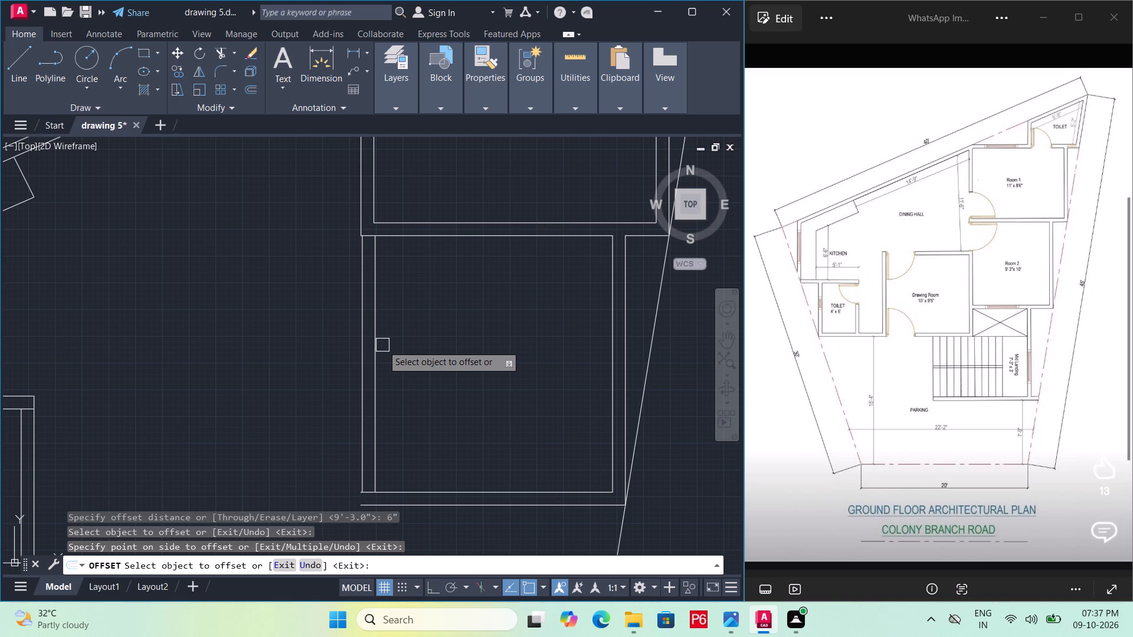
pyautogui.press('Escape')
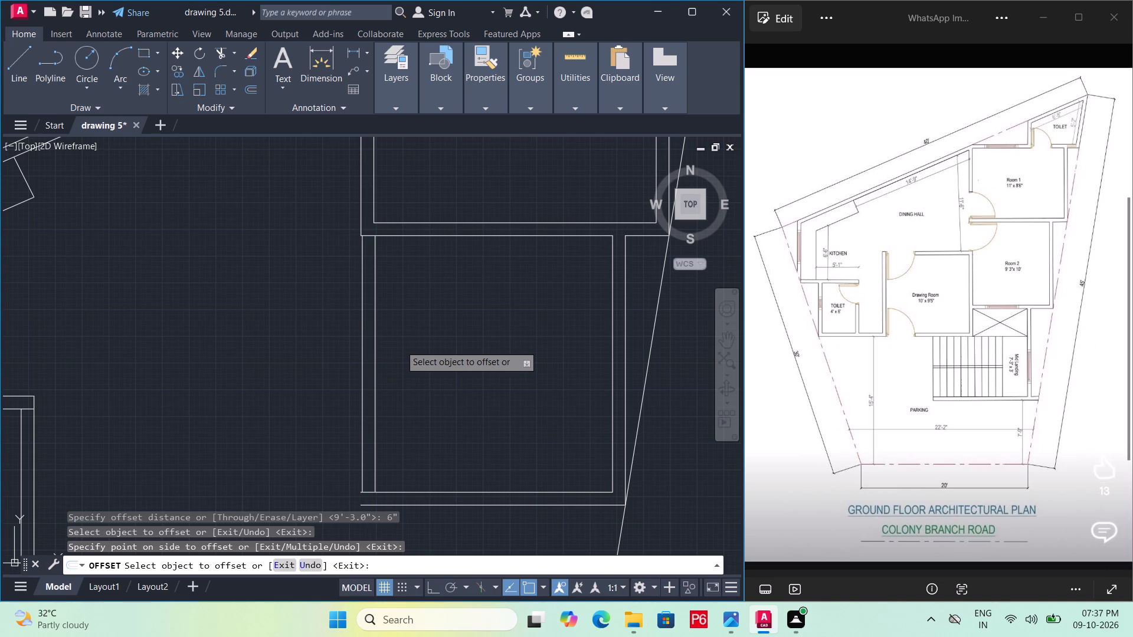
# Trim the stub of Room 2's inner lower wall line that projects past the outer left wall line.
pyautogui.moveTo(400, 345); pyautogui.dragTo(405, 320, button='middle')
pyautogui.scroll(-1, 400, 345)
pyautogui.scroll(2, 406, 419)
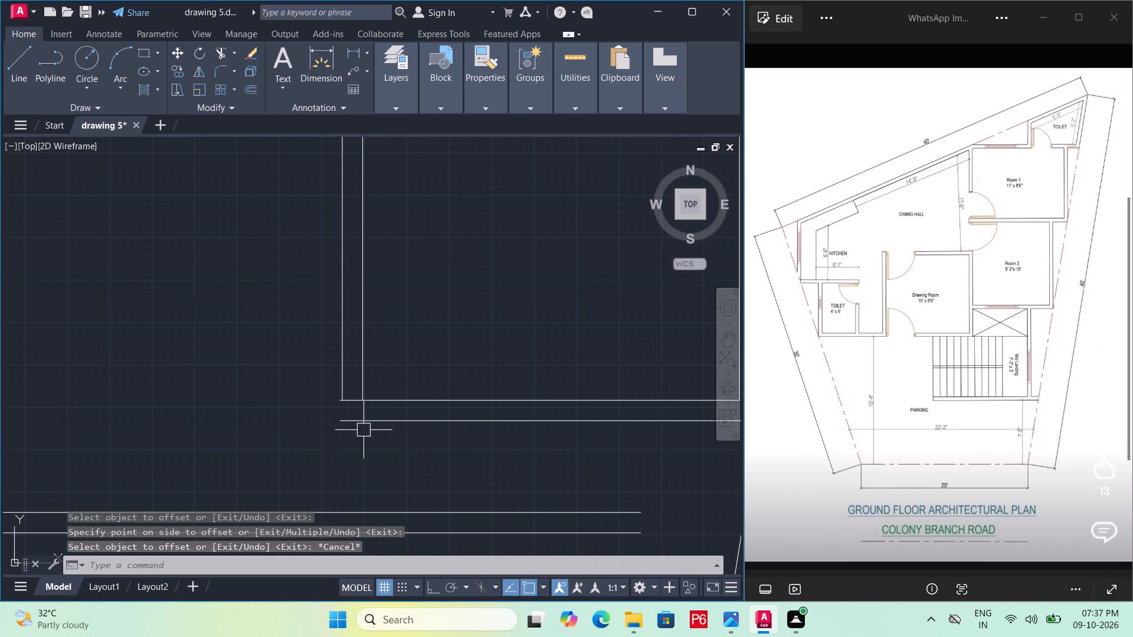
pyautogui.scroll(2, 340, 425)
pyautogui.write('tr')
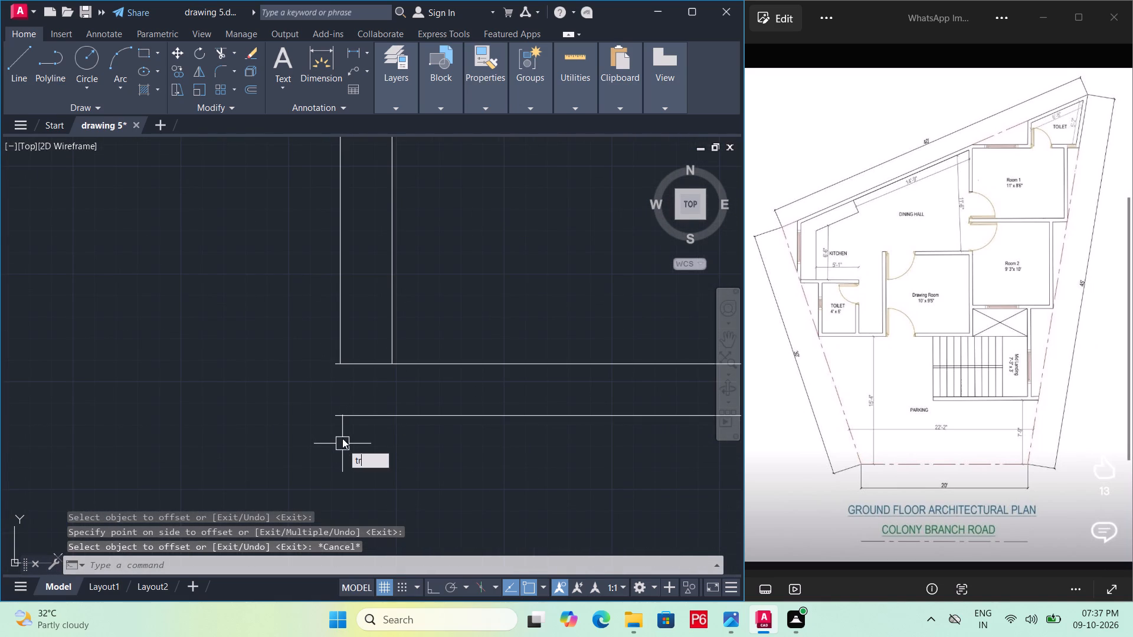
pyautogui.press('space')
pyautogui.press('space')
pyautogui.scroll(2, 325, 367)
pyautogui.click(346, 365)
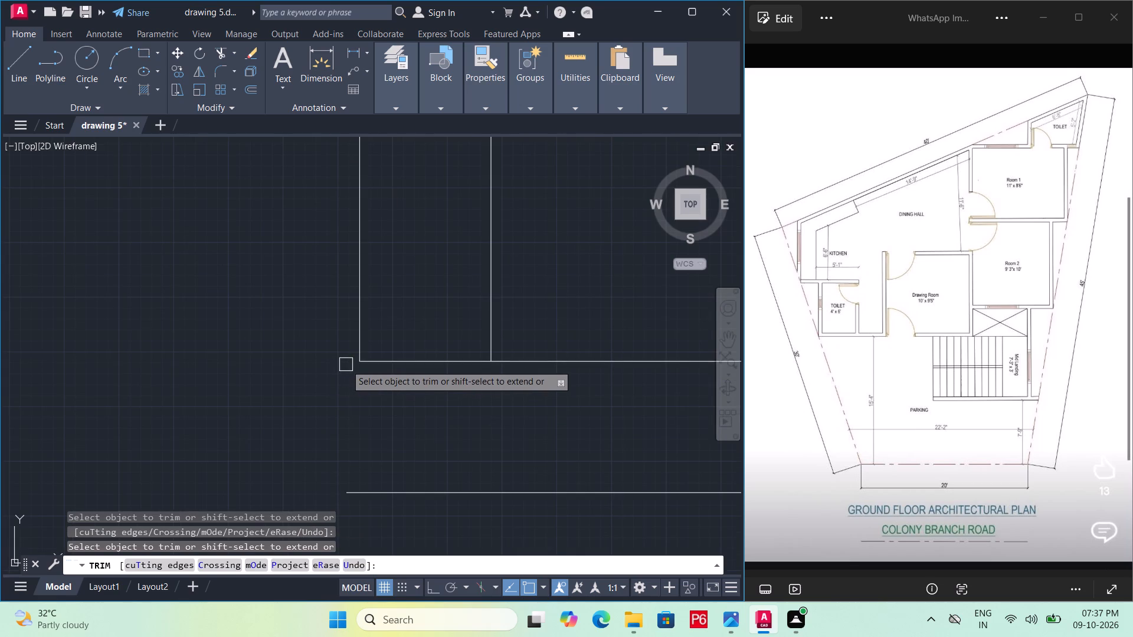
# Extend Room 2's outer left wall line down to the outer lower wall line.
pyautogui.press('Escape')
pyautogui.press('e')
pyautogui.press('x')
pyautogui.press('space')
pyautogui.press('space')
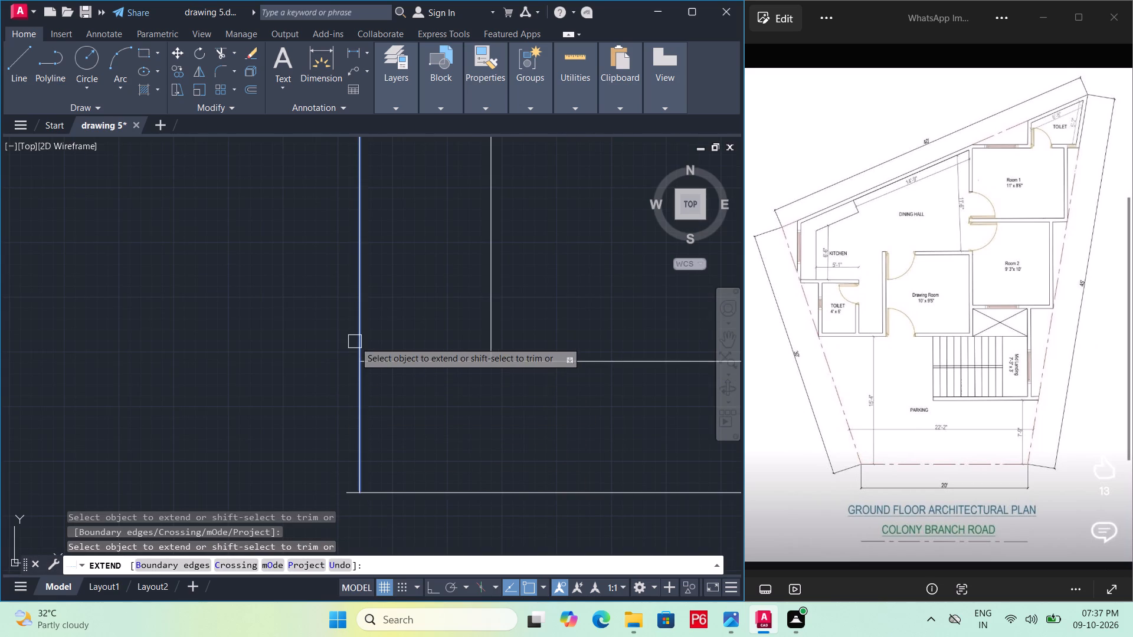
pyautogui.click(355, 342)
# Trim the stub of Room 2's outer lower wall line projecting past the lower left corner and save the drawing.
pyautogui.scroll(-3, 388, 388)
pyautogui.scroll(3, 364, 431)
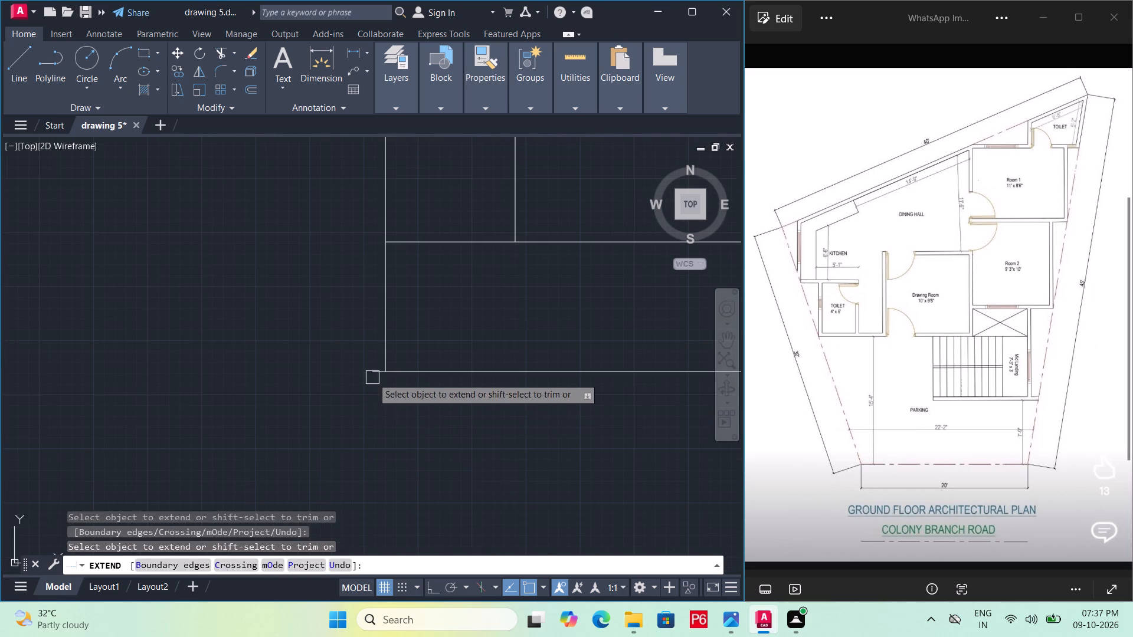
pyautogui.click(372, 376)
pyautogui.press('Escape')
pyautogui.write('tr')
pyautogui.press('space')
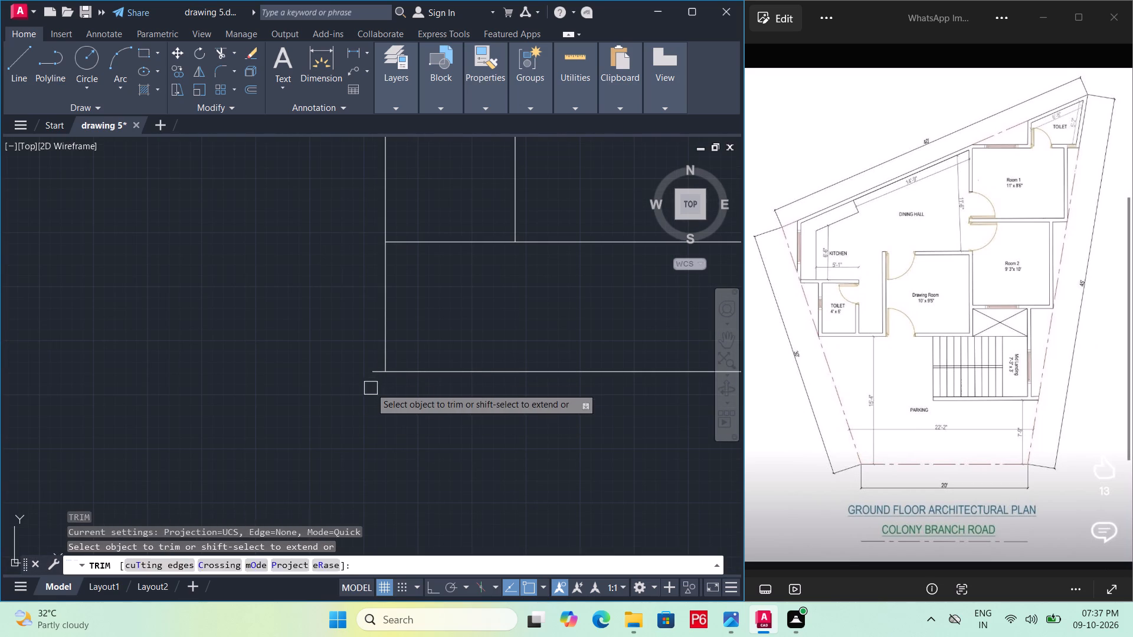
pyautogui.press('space')
pyautogui.click(371, 376)
pyautogui.press('Escape')
pyautogui.scroll(-2, 342, 413)
pyautogui.hotkey('ctrl', 's')
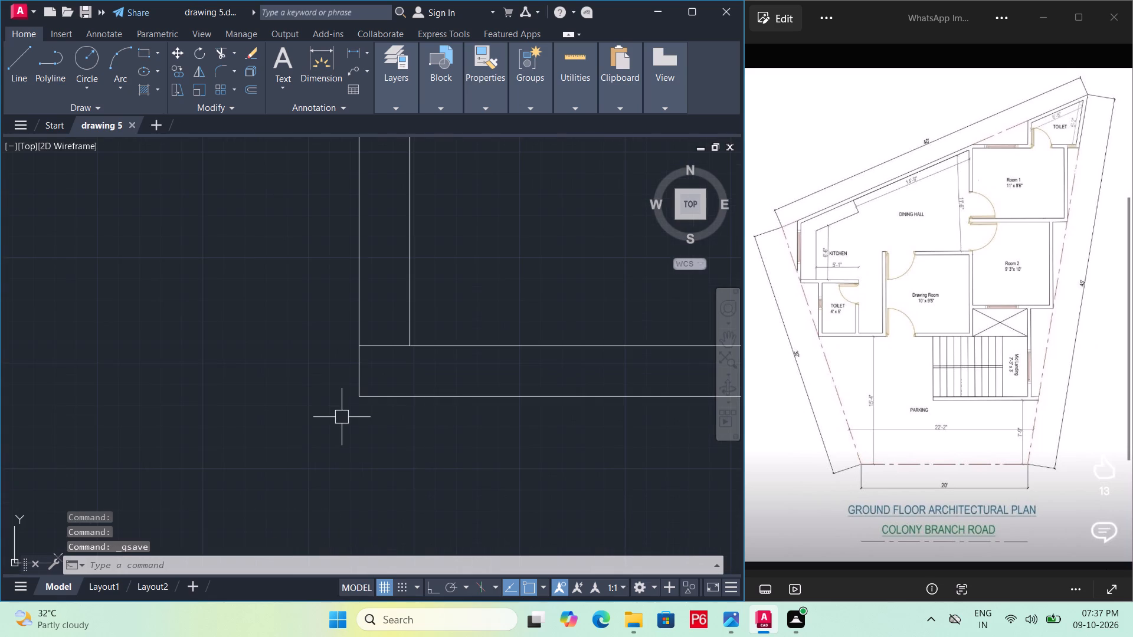
pyautogui.hotkey('ctrl', 's')
# Trim the piece of Room 2's inner lower wall line between the two left wall lines and save the drawing.
pyautogui.scroll(-1, 340, 425)
pyautogui.press('t')
pyautogui.press('r')
pyautogui.press('space')
pyautogui.press('space')
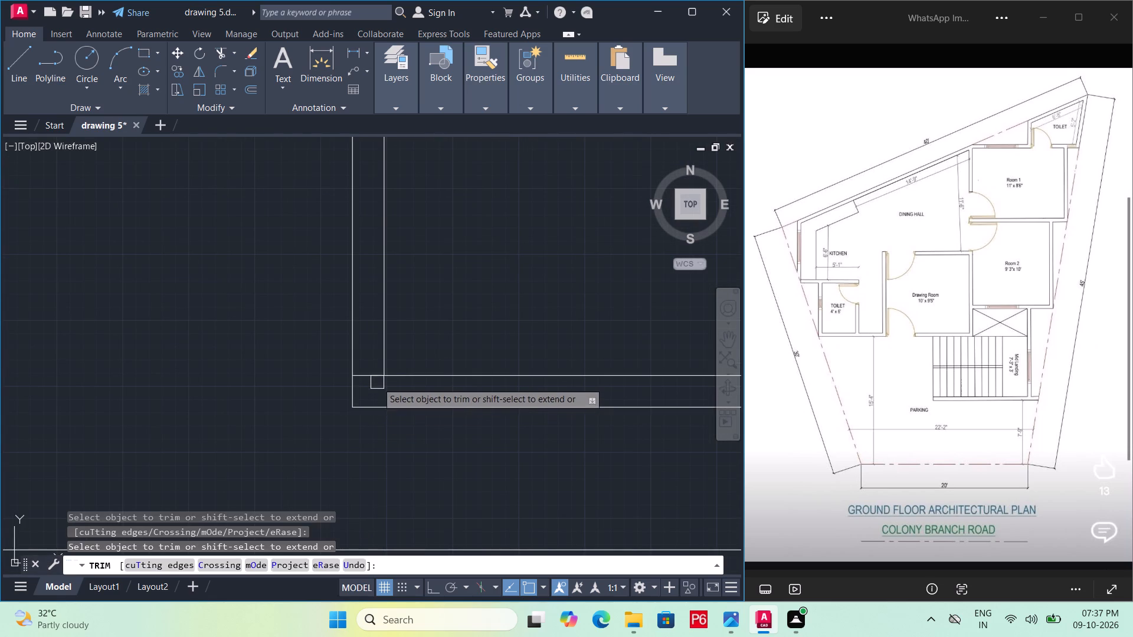
pyautogui.doubleClick(370, 384)
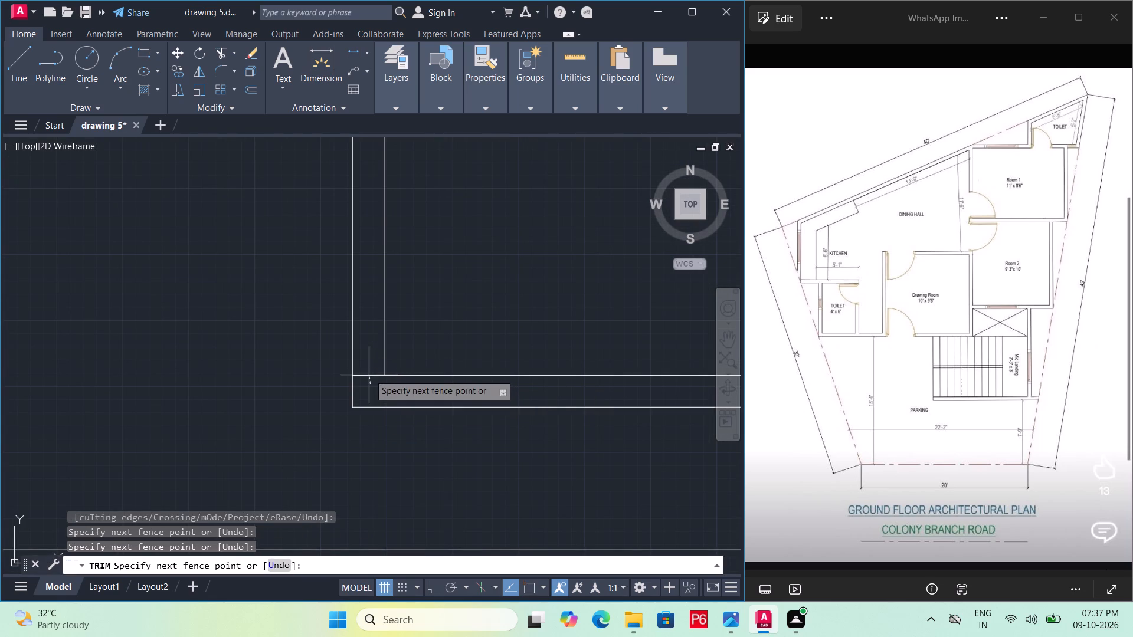
pyautogui.click(369, 373)
pyautogui.scroll(-3, 374, 393)
pyautogui.hotkey('ctrl', 's')
pyautogui.hotkey('ctrl', 's')
pyautogui.hotkey('ctrl', 's')
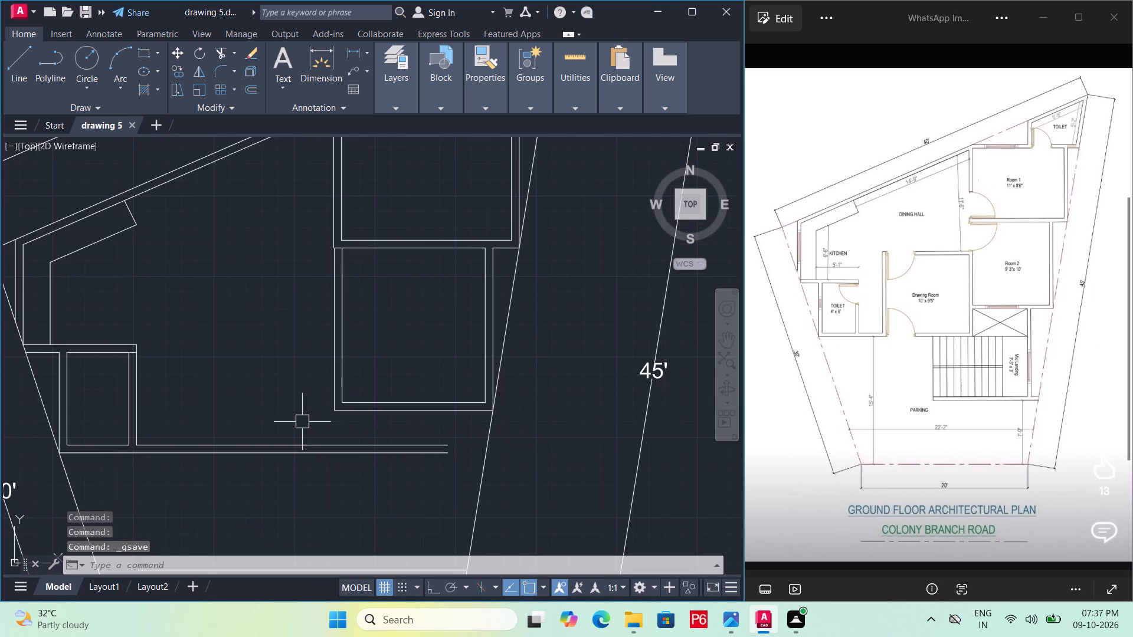
# Offset the inner line of the Drawing Room's lower wall 9'5" upward as the inner face of its upper wall.
pyautogui.moveTo(371, 403); pyautogui.dragTo(375, 396, button='middle')
pyautogui.scroll(-1, 375, 408)
pyautogui.moveTo(373, 409); pyautogui.dragTo(370, 419, button='middle')
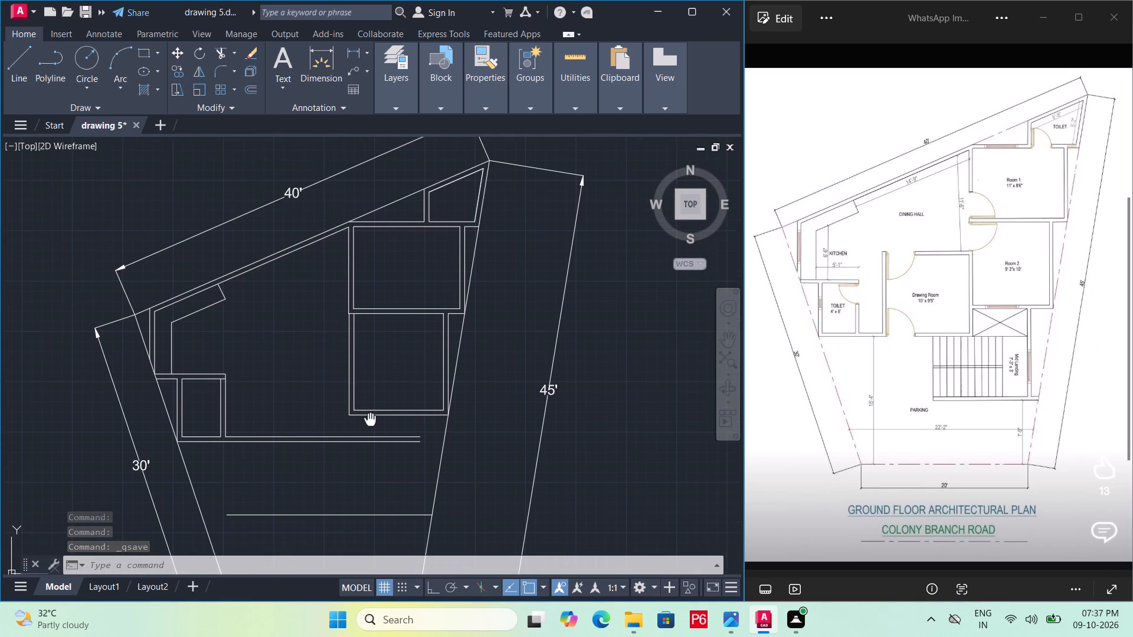
pyautogui.moveTo(370, 419); pyautogui.dragTo(365, 425, button='middle')
pyautogui.moveTo(368, 438); pyautogui.dragTo(388, 357, button='middle')
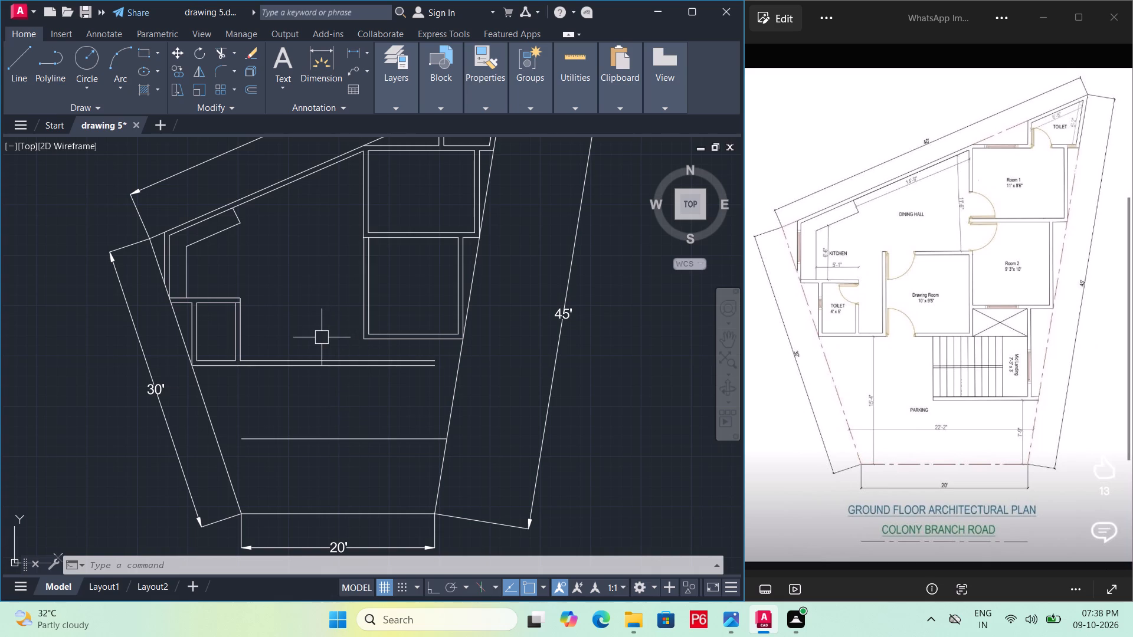
pyautogui.write('o')
pyautogui.press('space')
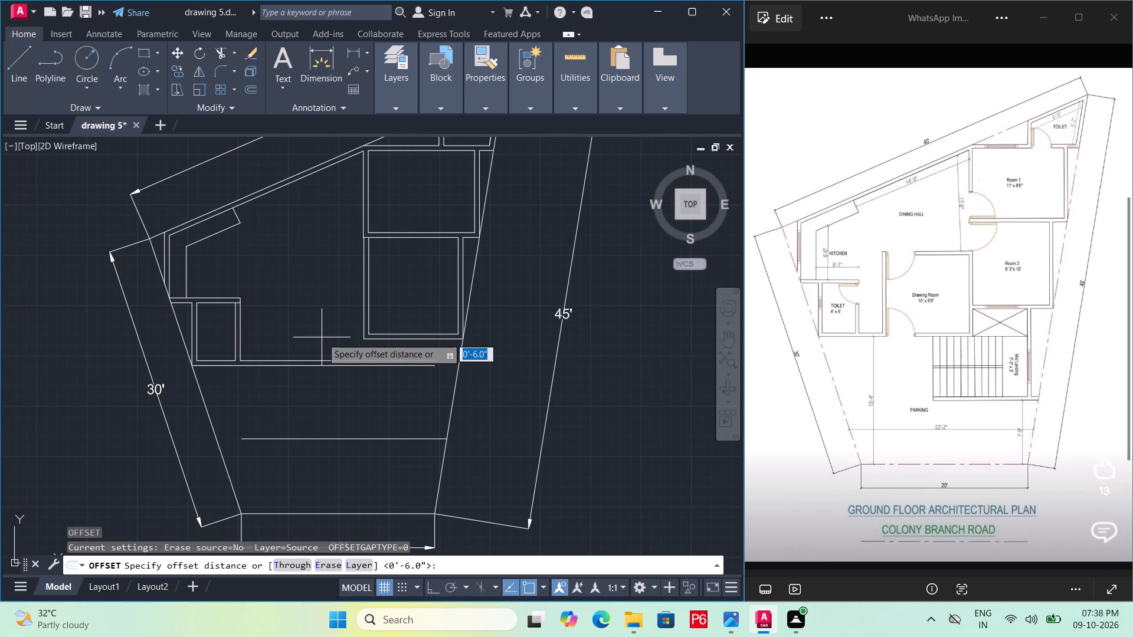
pyautogui.write('9\'5"')
pyautogui.press('Return')
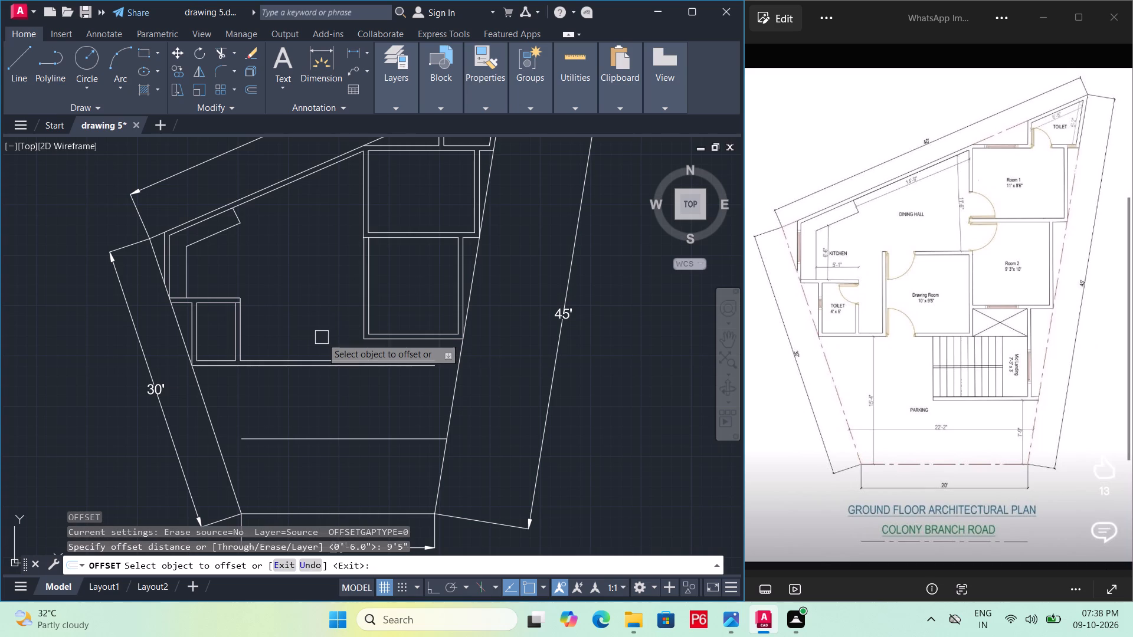
pyautogui.scroll(1, 322, 337)
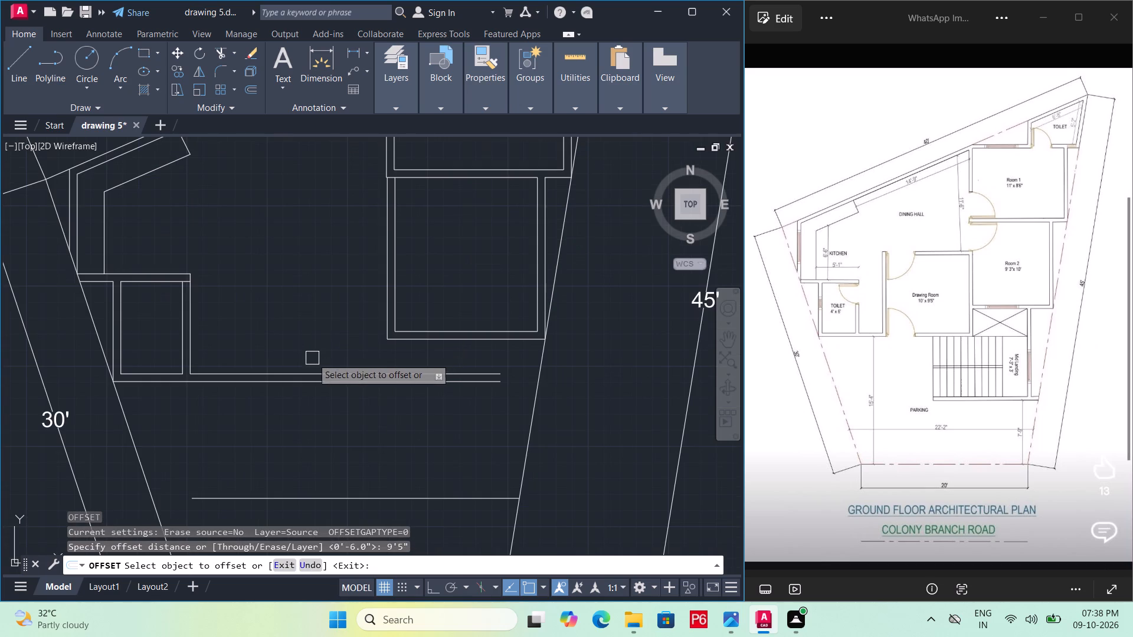
pyautogui.doubleClick(310, 369)
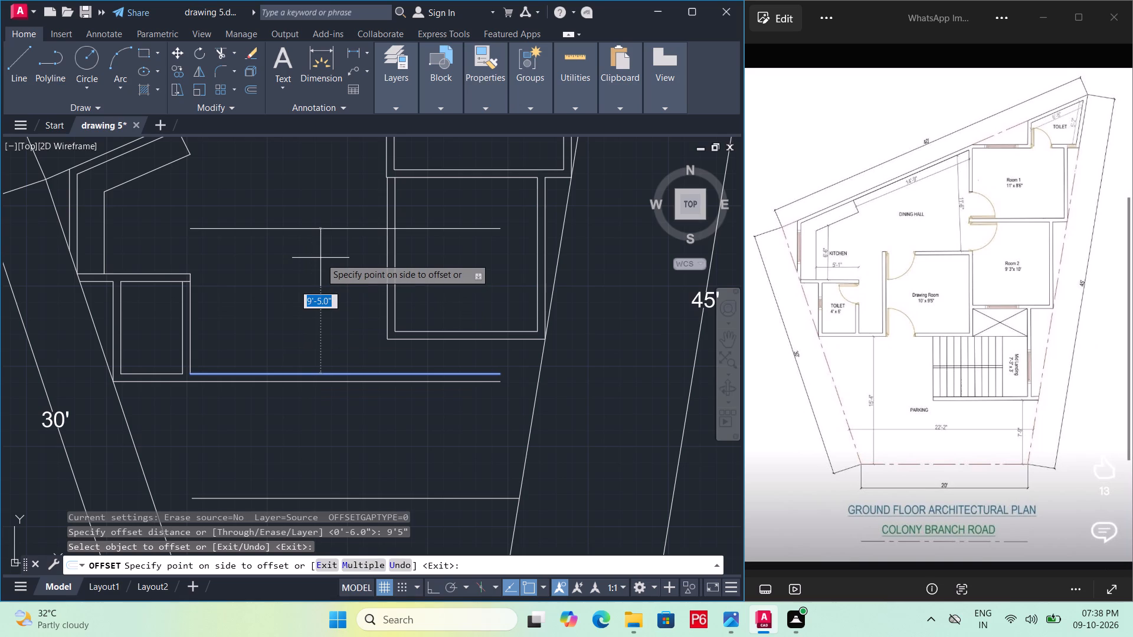
pyautogui.click(320, 258)
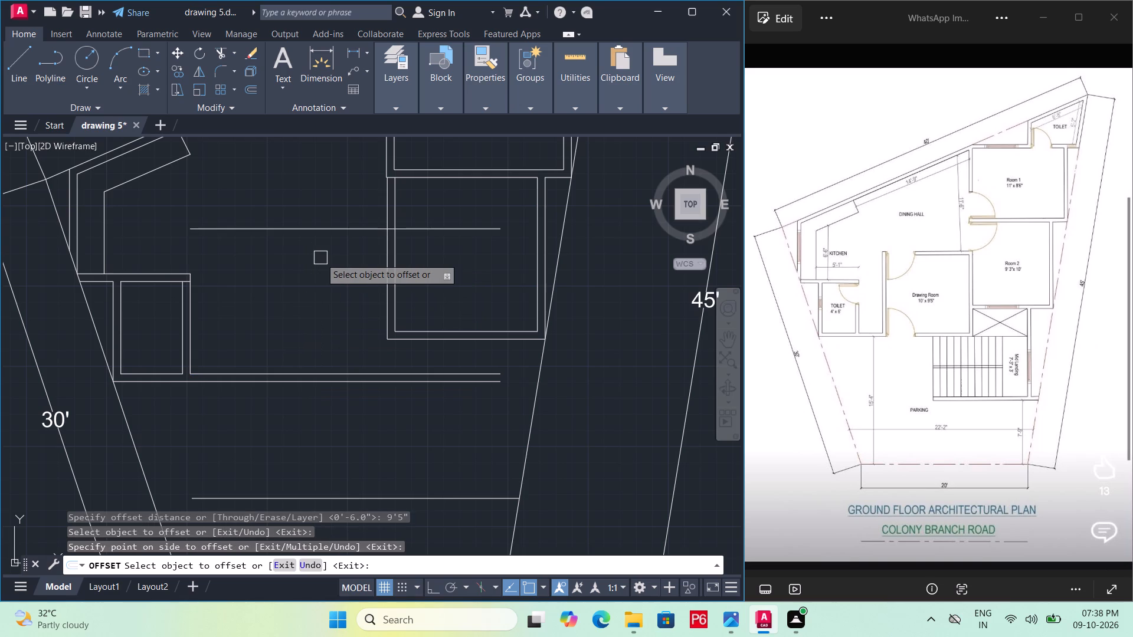
pyautogui.press('Escape')
pyautogui.scroll(-1, 320, 257)
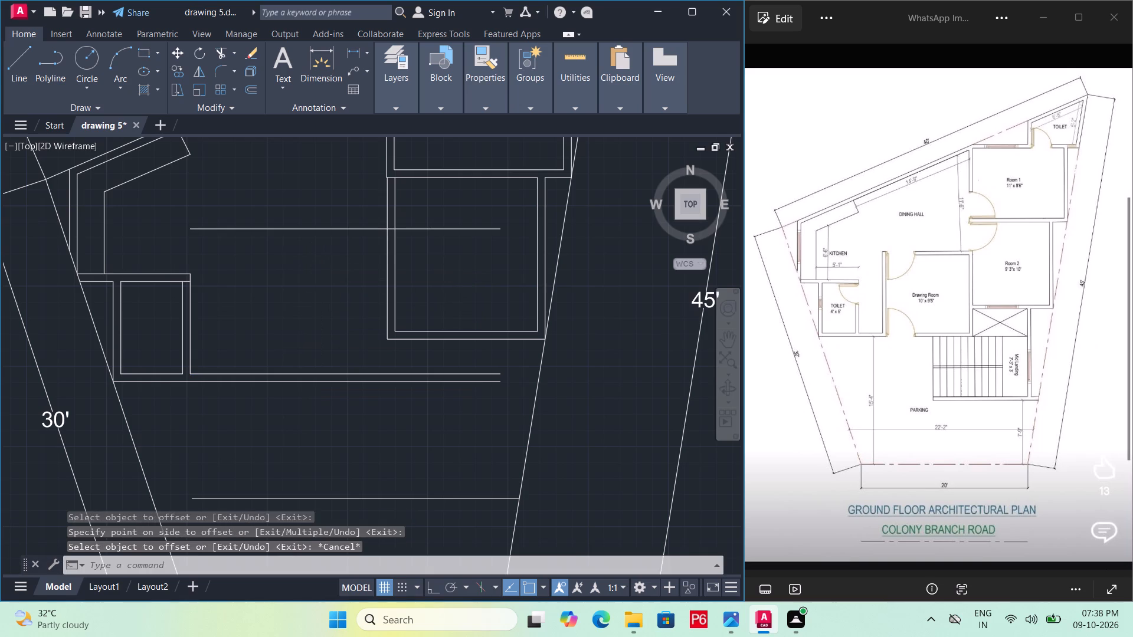
# Check the vertical distance from the 20' front boundary to the Drawing Room's lower wall with a linear dimension, without placing it.
pyautogui.moveTo(323, 277); pyautogui.dragTo(337, 272, button='middle')
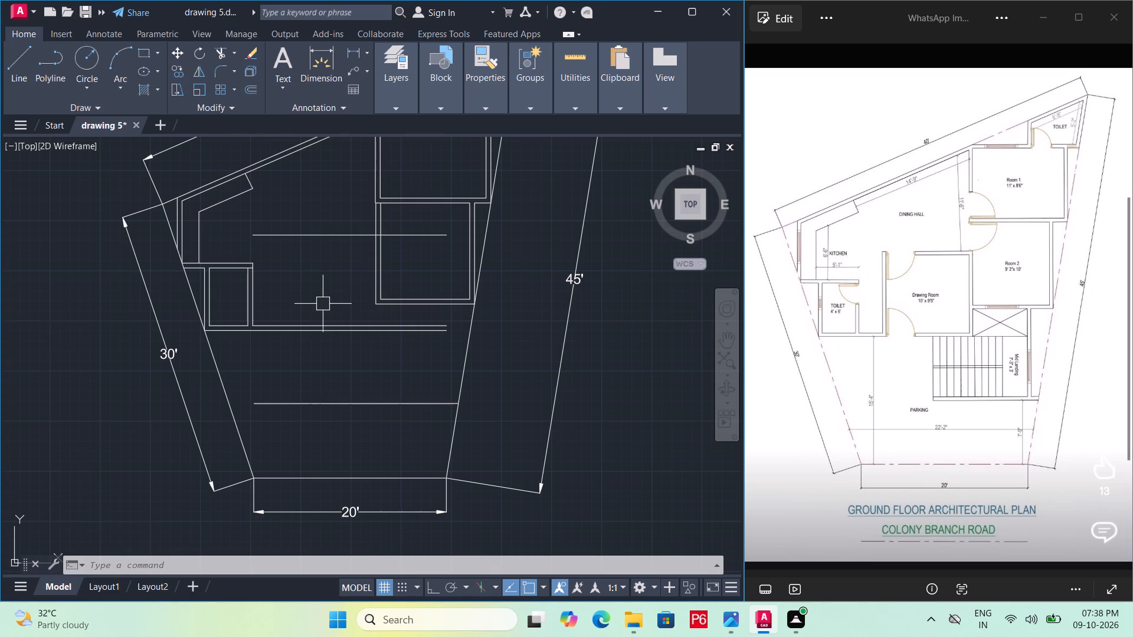
pyautogui.moveTo(321, 303); pyautogui.dragTo(335, 274, button='middle')
pyautogui.press('Escape')
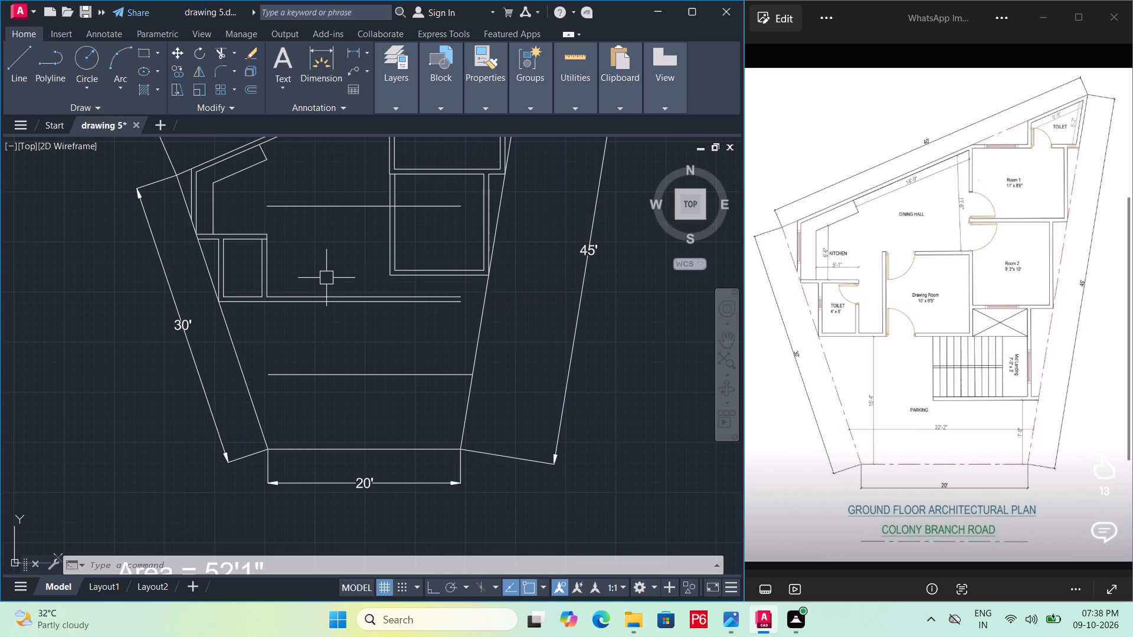
pyautogui.press('l')
pyautogui.press('Escape')
pyautogui.write('dimlin')
pyautogui.press('space')
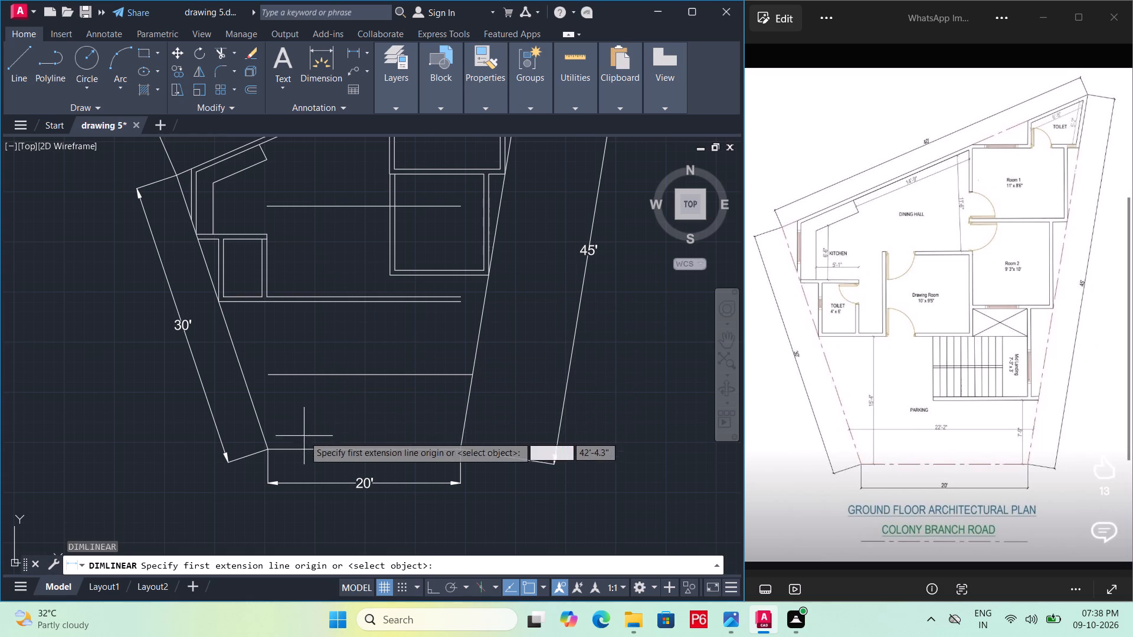
pyautogui.click(300, 446)
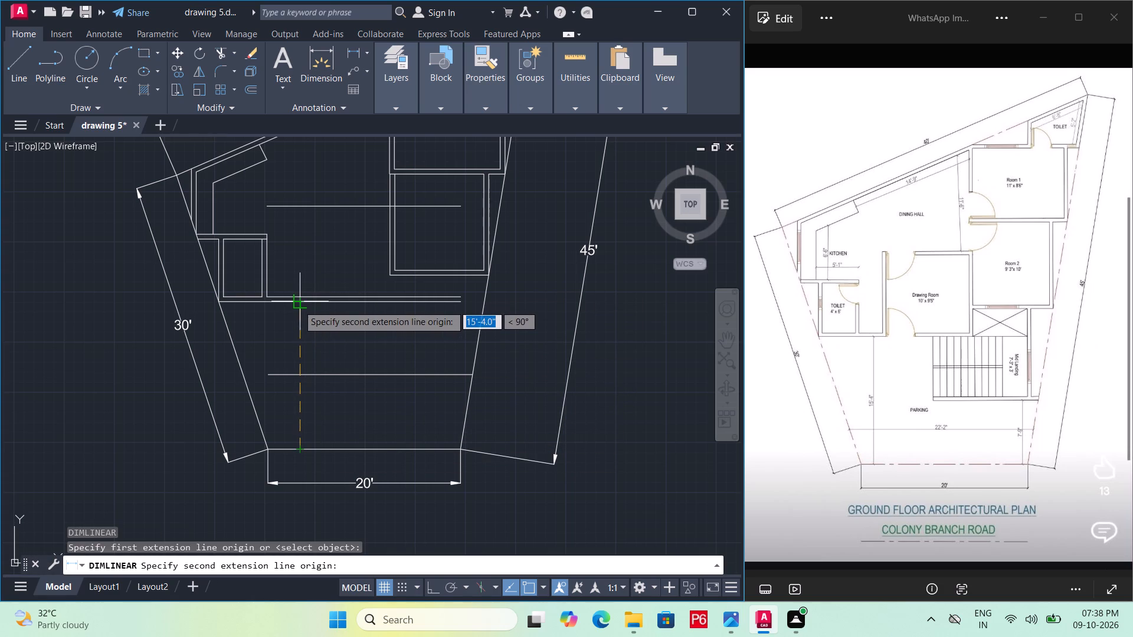
pyautogui.click(298, 305)
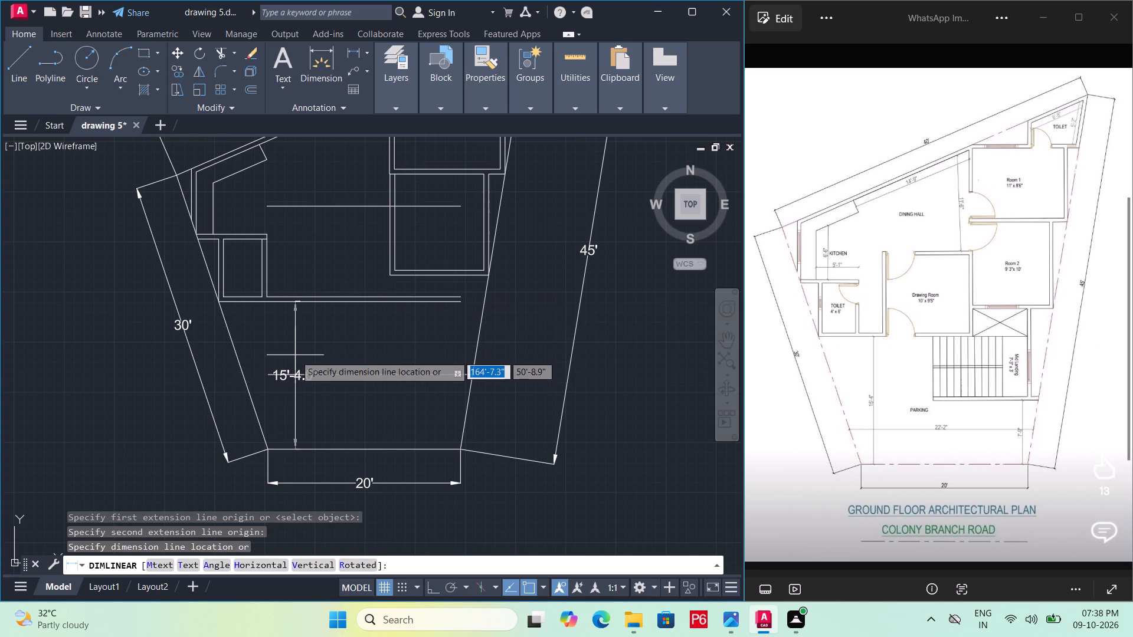
pyautogui.press('Escape')
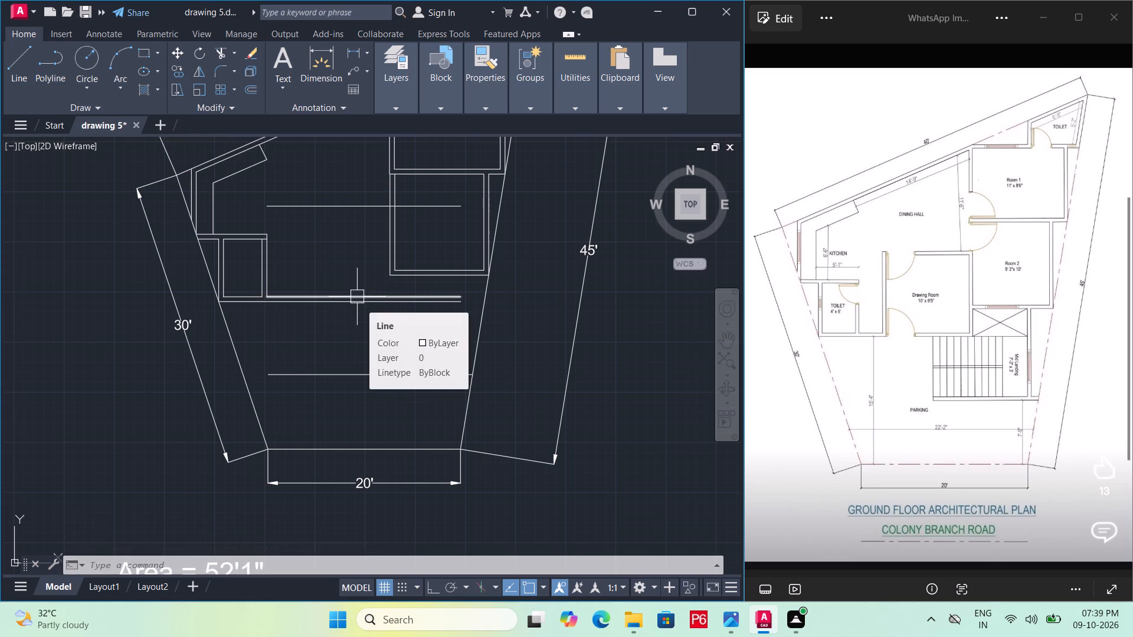
# Offset the outer line of Room 2's left wall 10' to the left as the inner face of the Drawing Room's left wall.
pyautogui.scroll(-2, 342, 320)
pyautogui.middleClick(342, 320)
pyautogui.scroll(1, 342, 320)
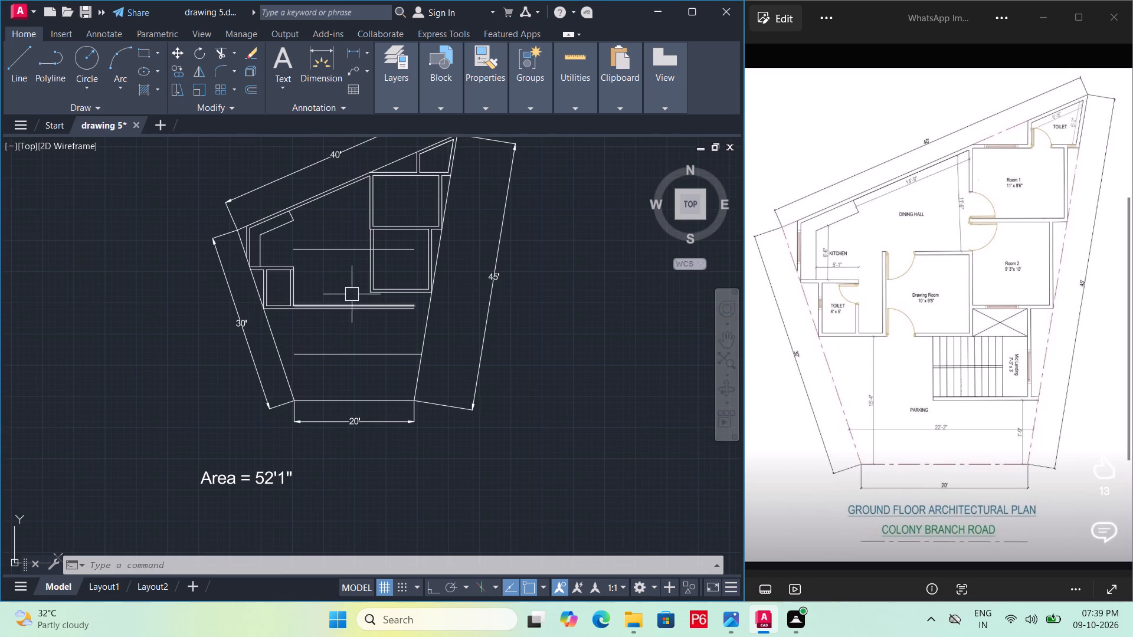
pyautogui.scroll(2, 367, 268)
pyautogui.moveTo(367, 268); pyautogui.dragTo(337, 330, button='middle')
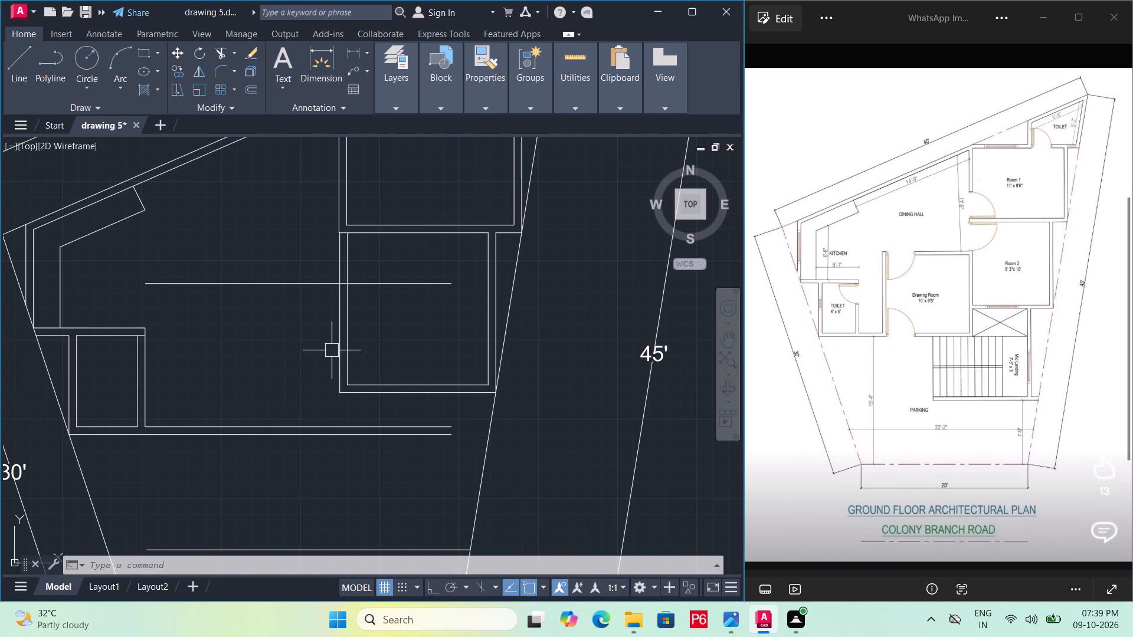
pyautogui.press('o')
pyautogui.press('Return')
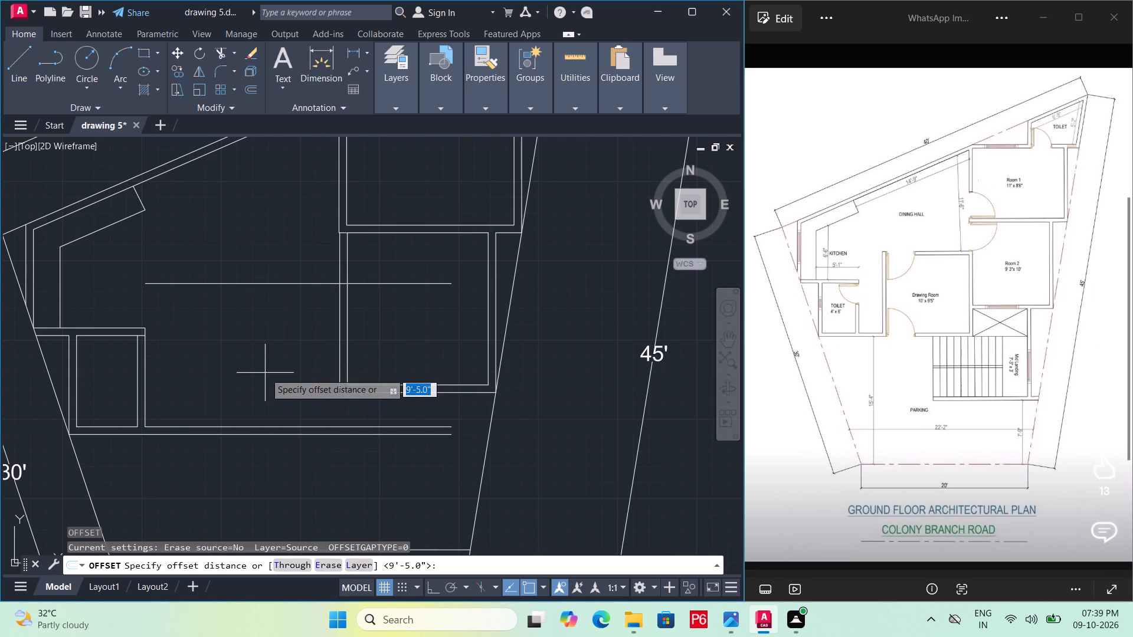
pyautogui.write('10')
pyautogui.press("'")
pyautogui.press('Return')
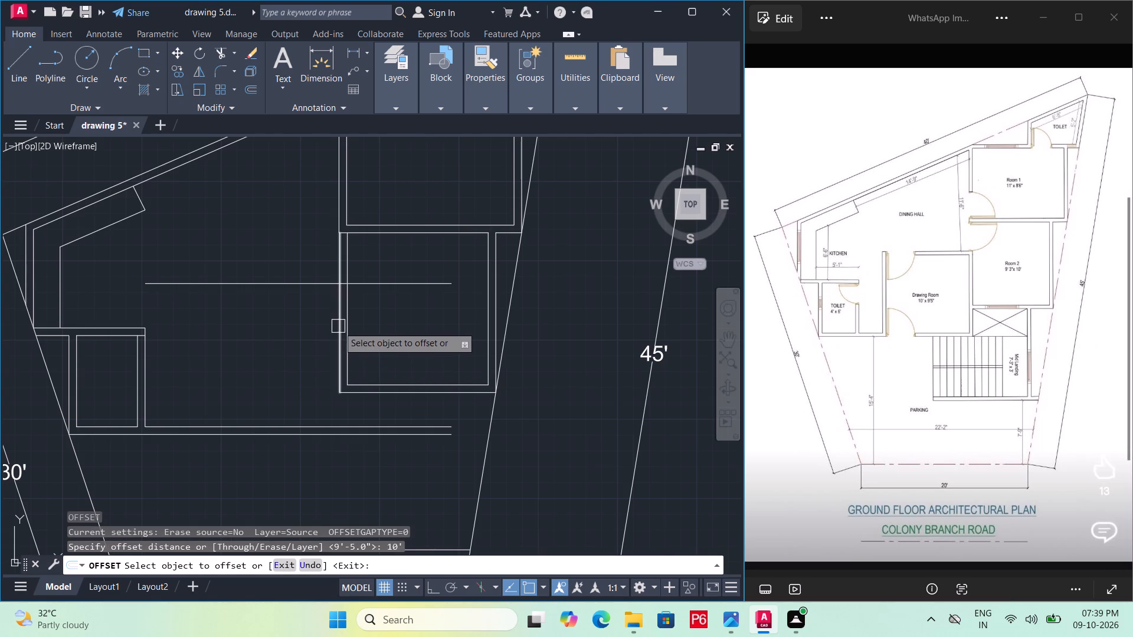
pyautogui.click(338, 326)
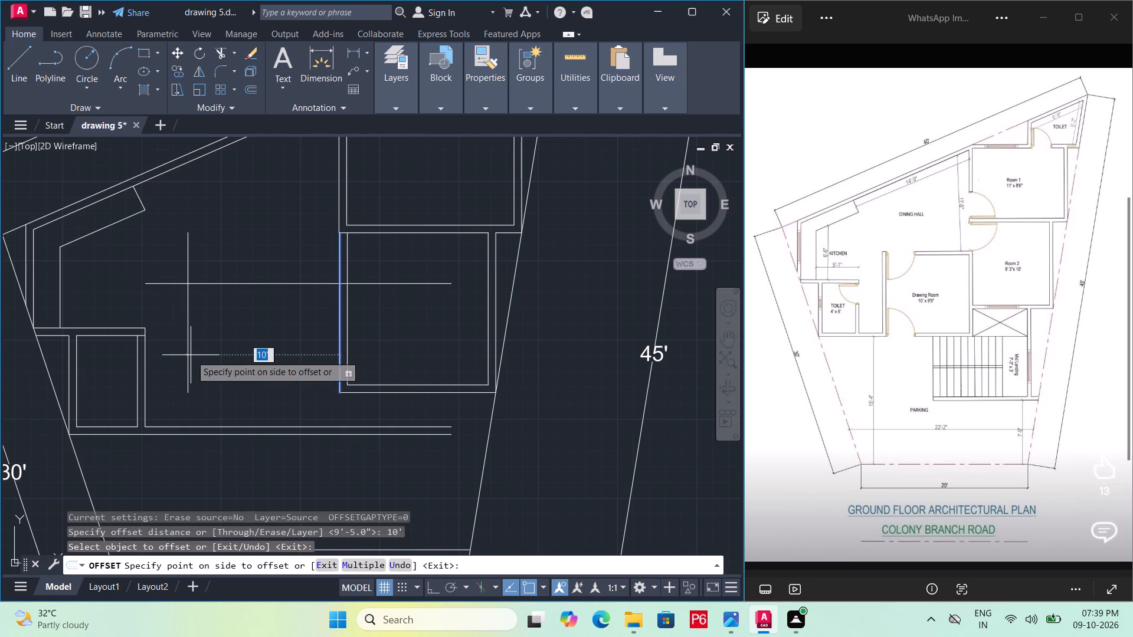
pyautogui.click(191, 355)
pyautogui.press('Escape')
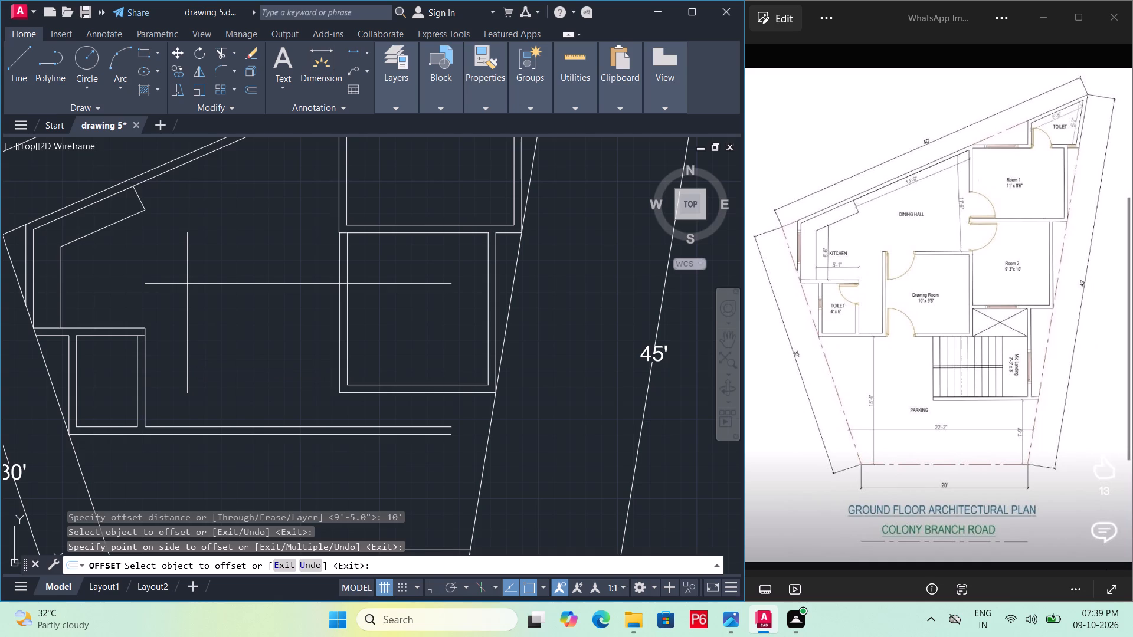
# Offset the inner lines of the Drawing Room's left and upper walls 6" outward to give both walls their thickness.
pyautogui.press('o')
pyautogui.press('Return')
pyautogui.press('6')
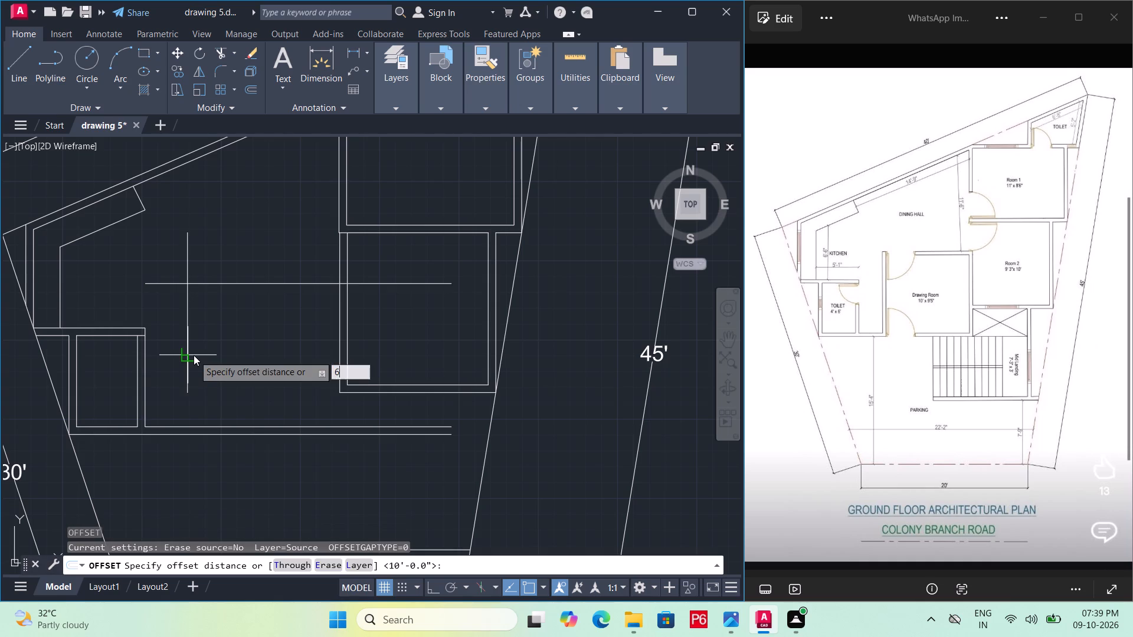
pyautogui.hotkey('shift', '"')
pyautogui.press('Return')
pyautogui.click(190, 343)
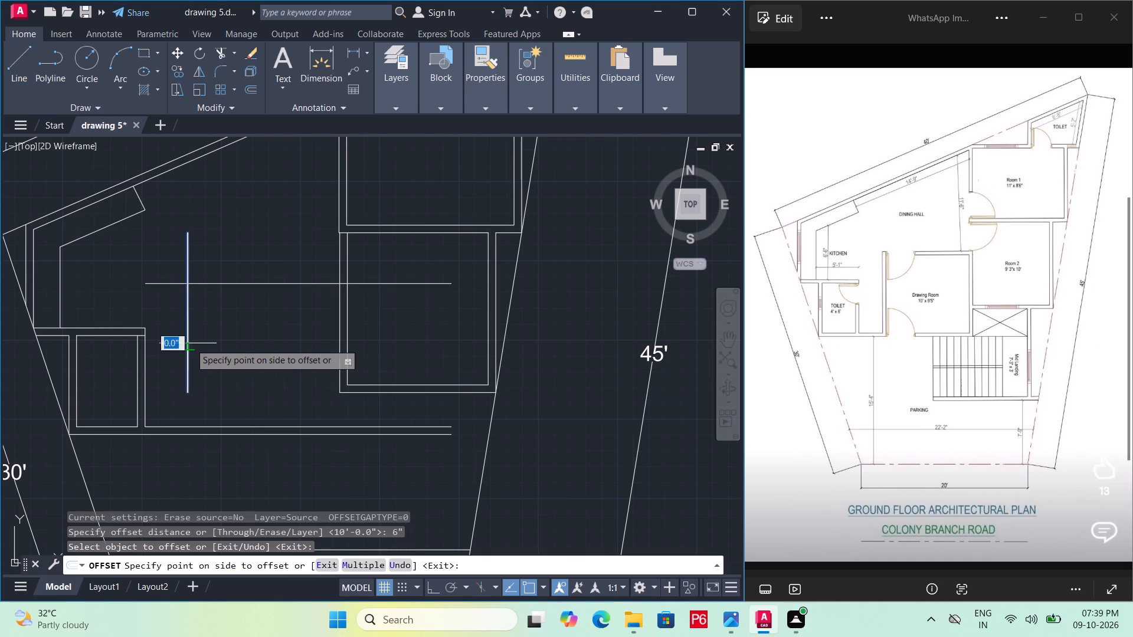
pyautogui.click(163, 359)
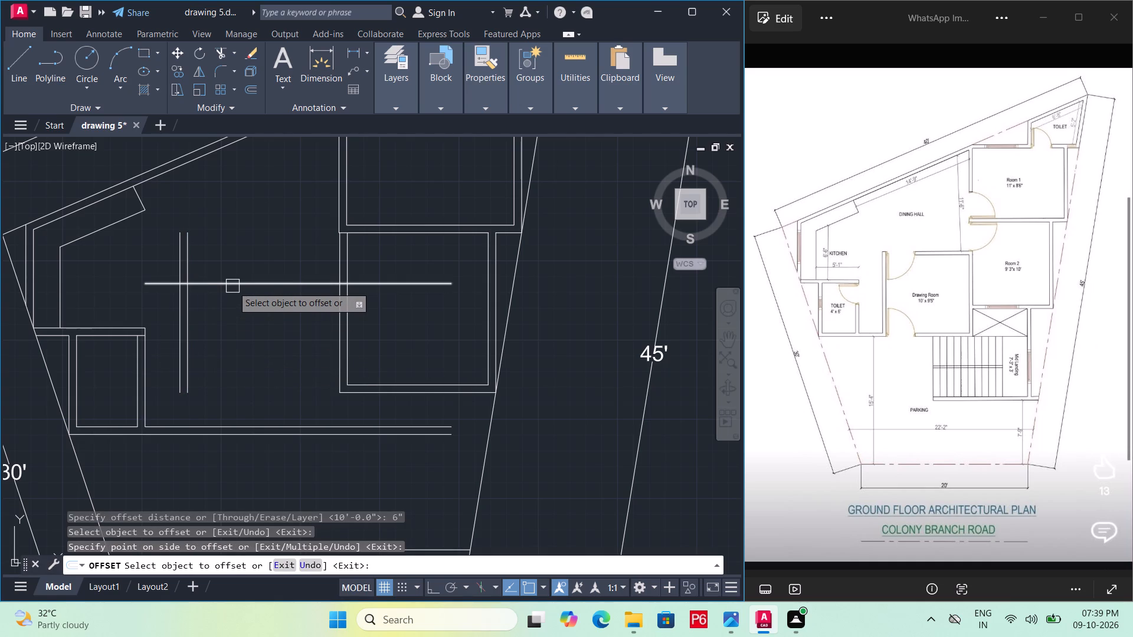
pyautogui.click(233, 286)
pyautogui.click(266, 236)
pyautogui.press('Escape')
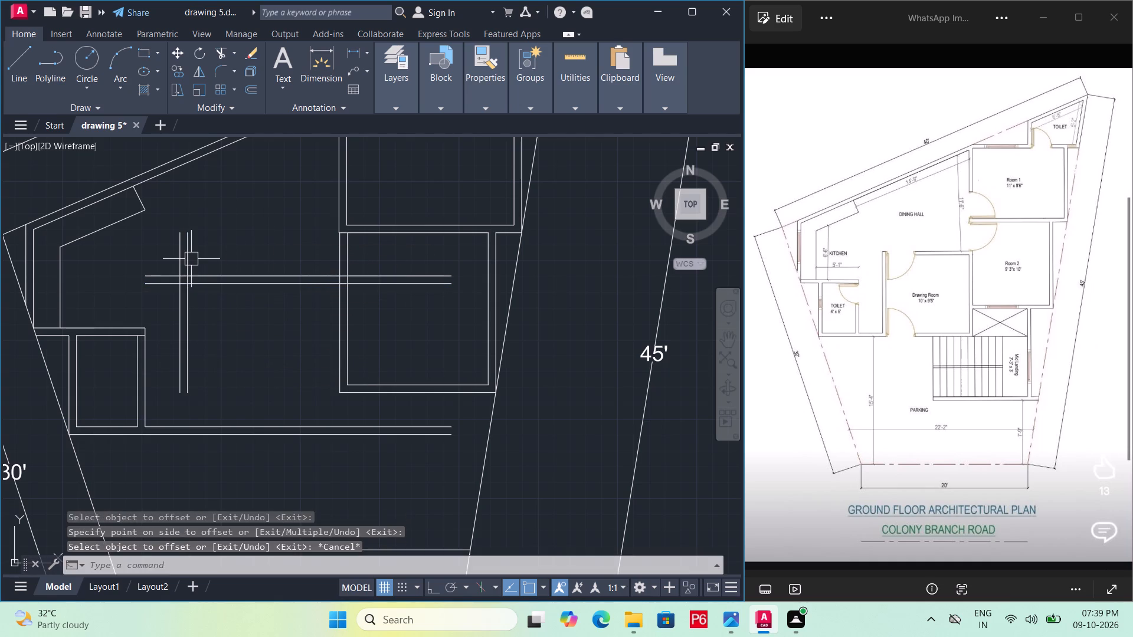
# Trim the wall line stubs past the Drawing Room's upper left corner and the inner upper line's piece between the left wall lines.
pyautogui.press('t')
pyautogui.press('r')
pyautogui.press('space')
pyautogui.press('space')
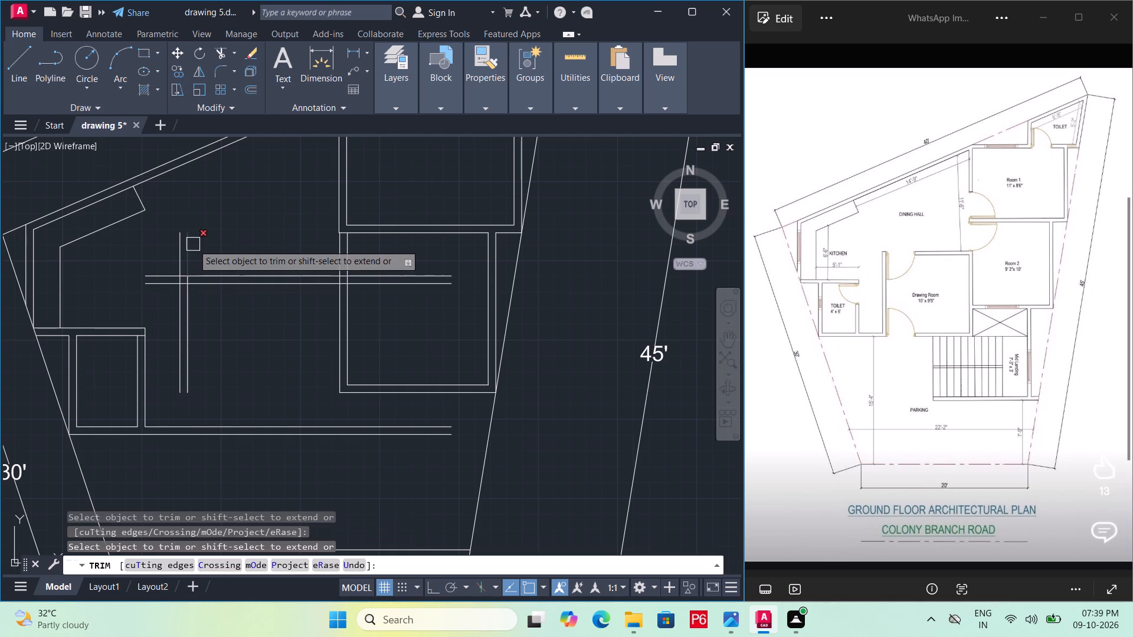
pyautogui.click(193, 244)
pyautogui.doubleClick(177, 244)
pyautogui.click(155, 274)
pyautogui.click(156, 282)
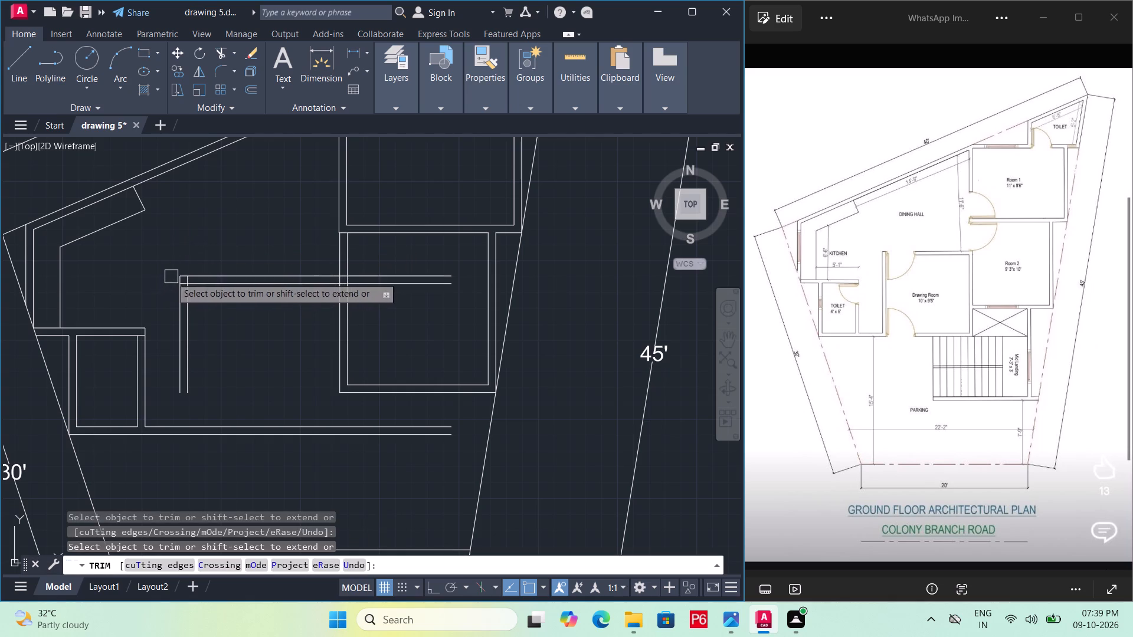
pyautogui.scroll(3, 187, 273)
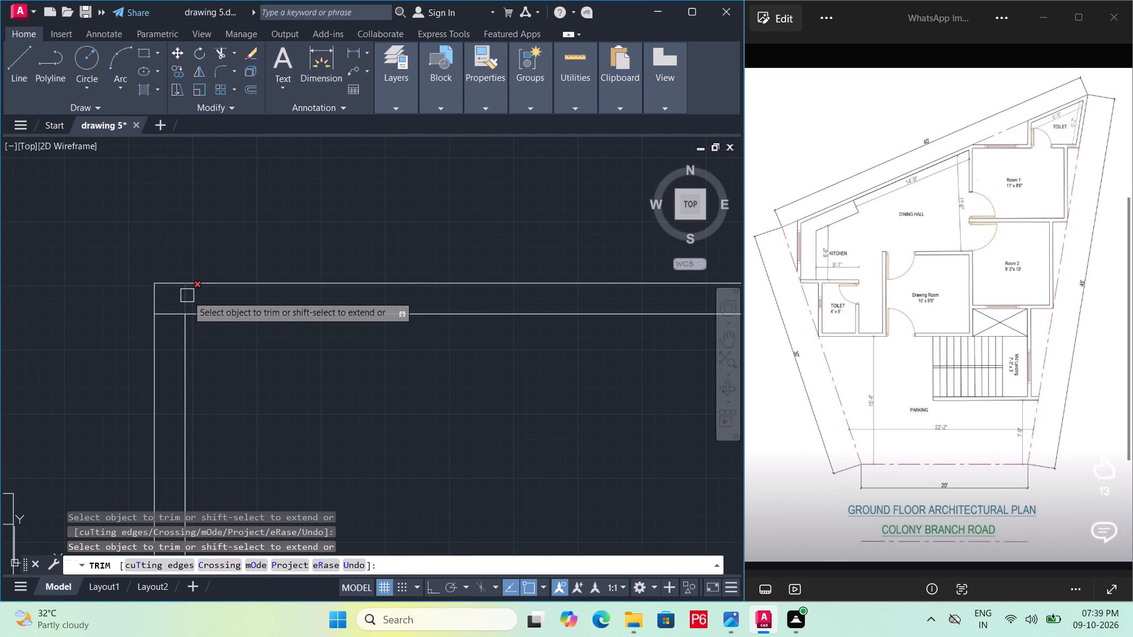
pyautogui.click(176, 313)
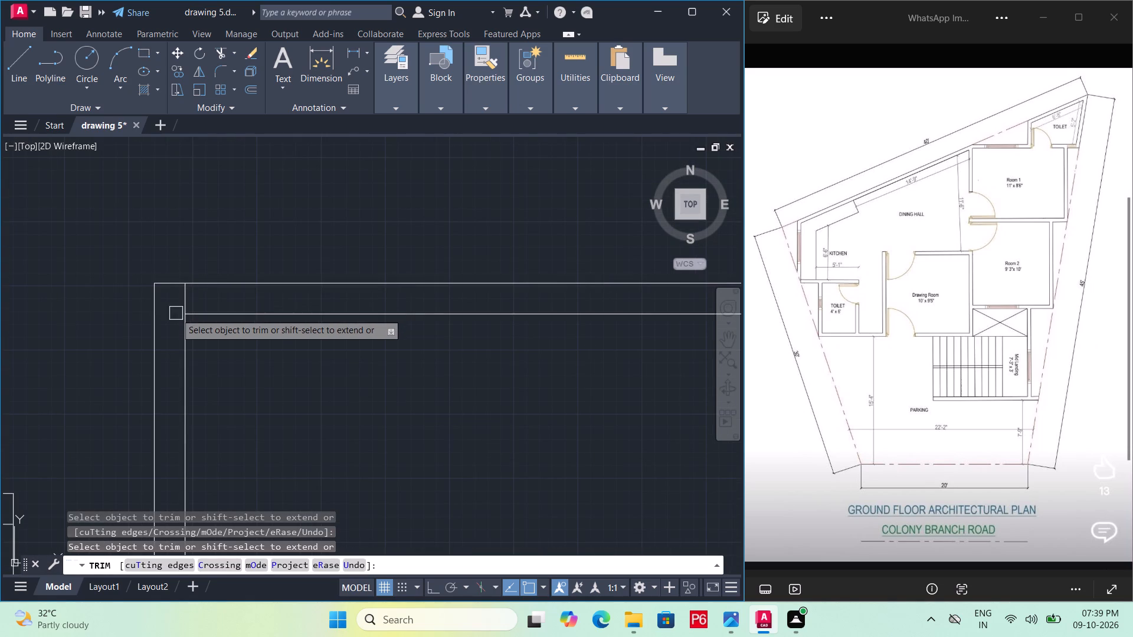
# Trim the Drawing Room's upper wall lines running into Room 2 and the piece of Room 2's outer left wall line between them.
pyautogui.scroll(-2, 182, 295)
pyautogui.moveTo(260, 365); pyautogui.dragTo(260, 336, button='middle')
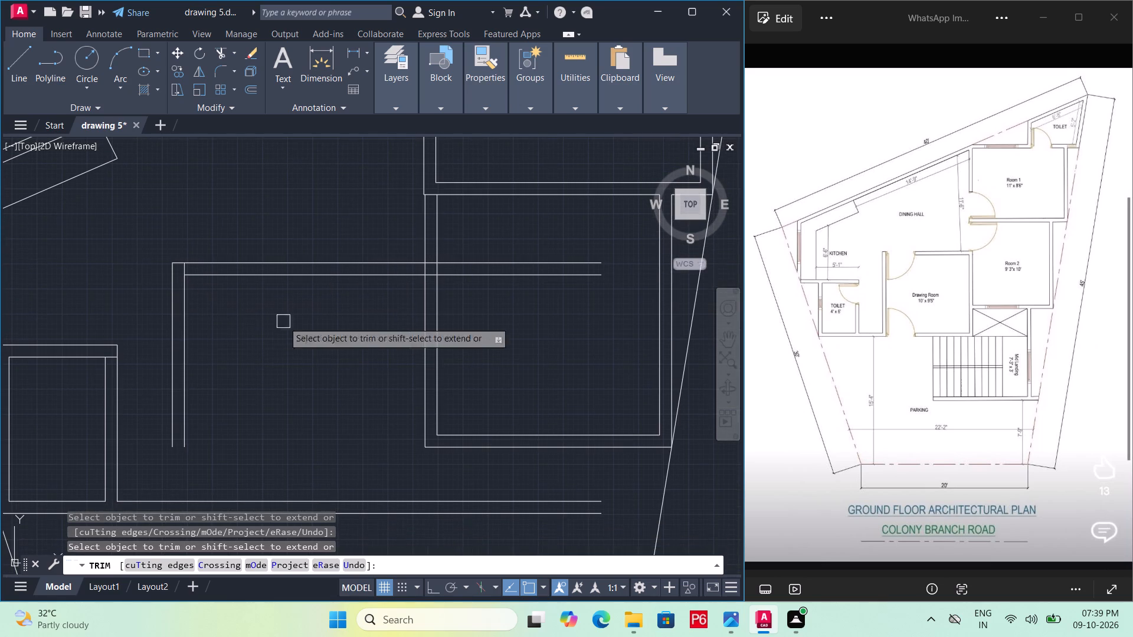
pyautogui.doubleClick(568, 254)
pyautogui.click(549, 291)
pyautogui.scroll(3, 431, 264)
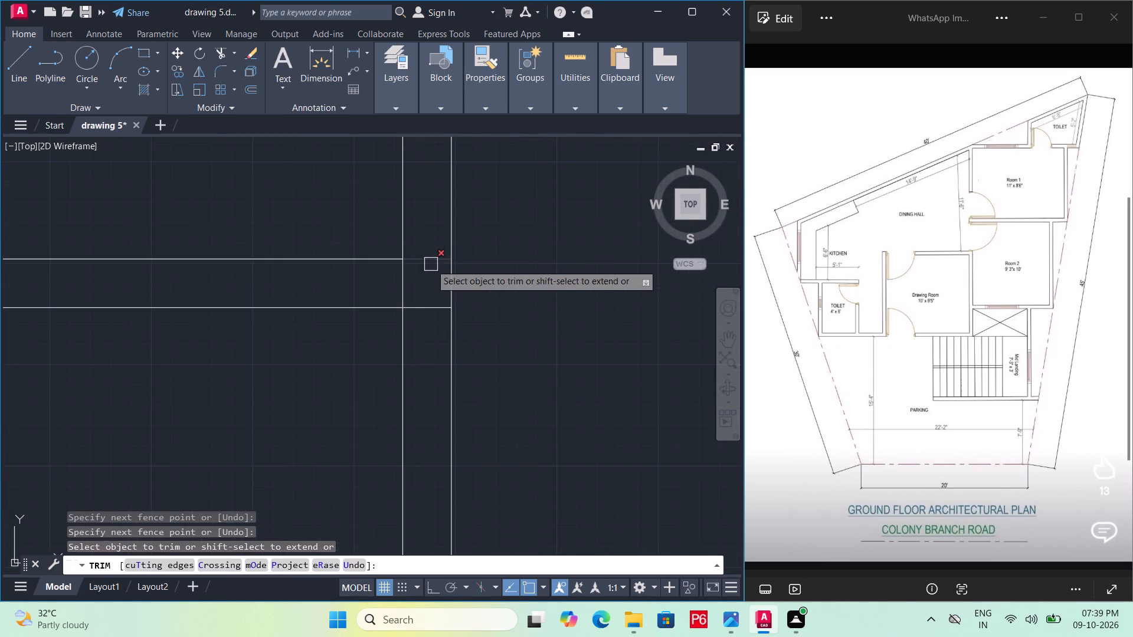
pyautogui.click(431, 254)
pyautogui.click(421, 310)
pyautogui.click(401, 283)
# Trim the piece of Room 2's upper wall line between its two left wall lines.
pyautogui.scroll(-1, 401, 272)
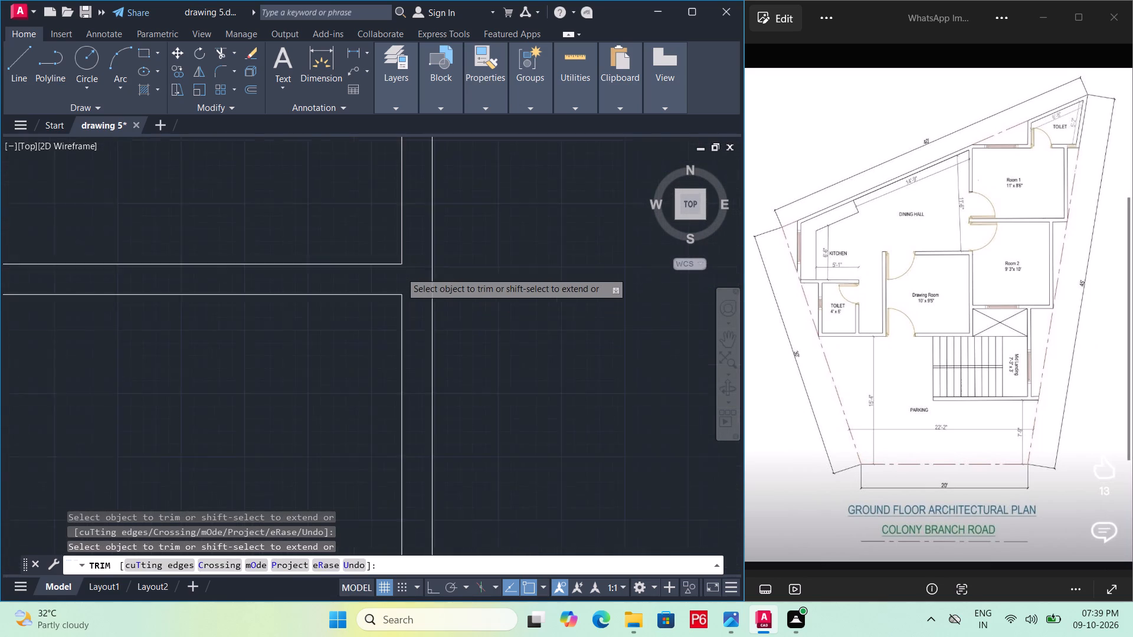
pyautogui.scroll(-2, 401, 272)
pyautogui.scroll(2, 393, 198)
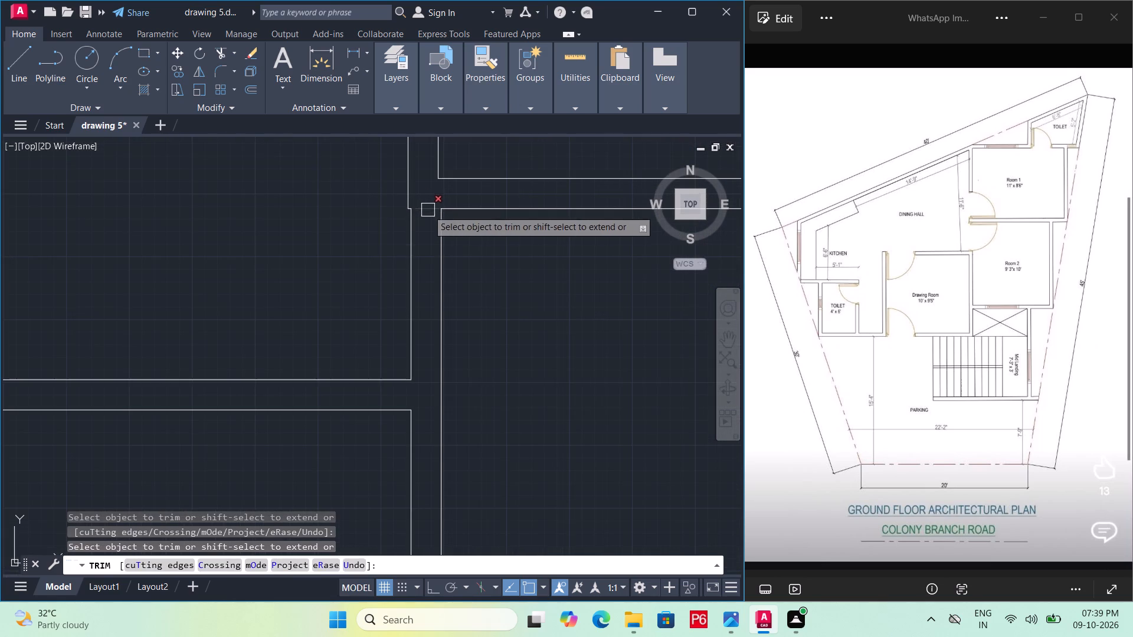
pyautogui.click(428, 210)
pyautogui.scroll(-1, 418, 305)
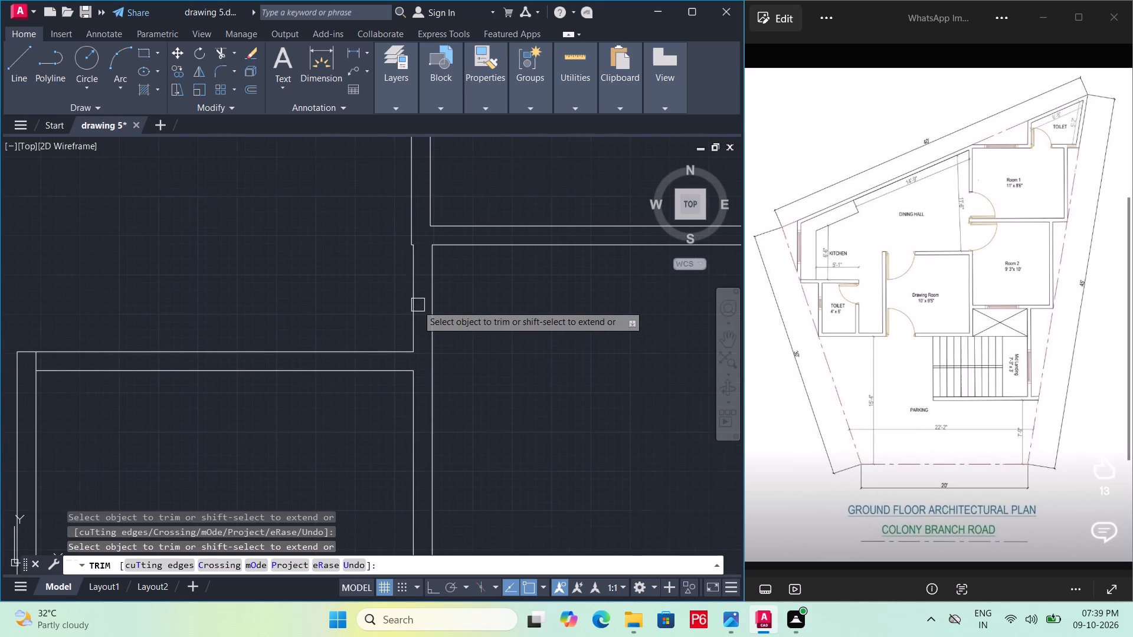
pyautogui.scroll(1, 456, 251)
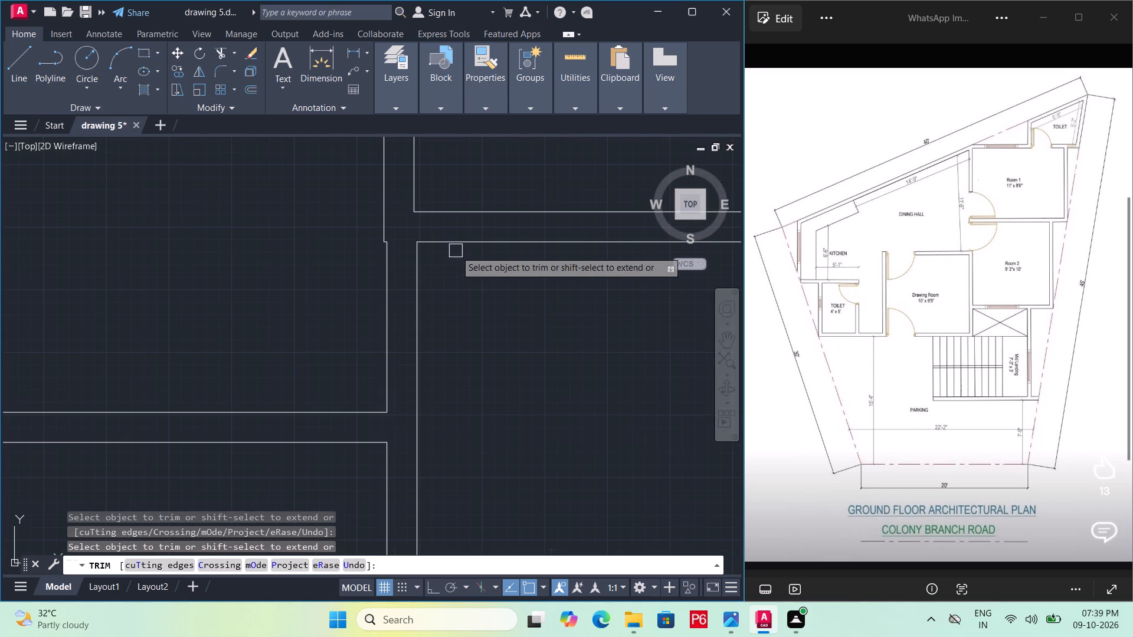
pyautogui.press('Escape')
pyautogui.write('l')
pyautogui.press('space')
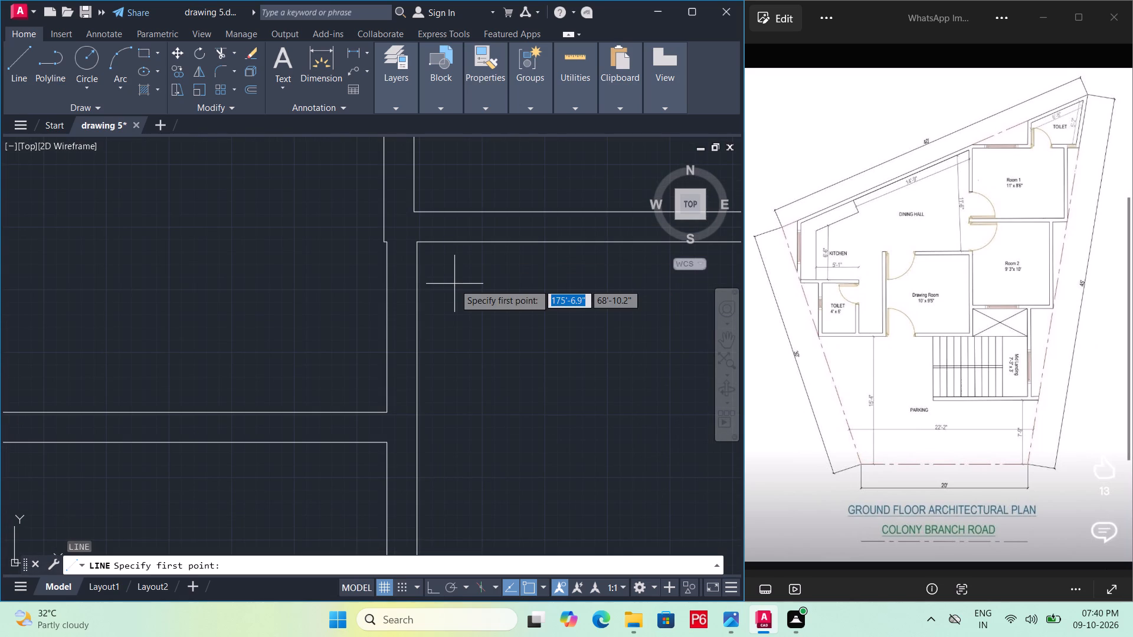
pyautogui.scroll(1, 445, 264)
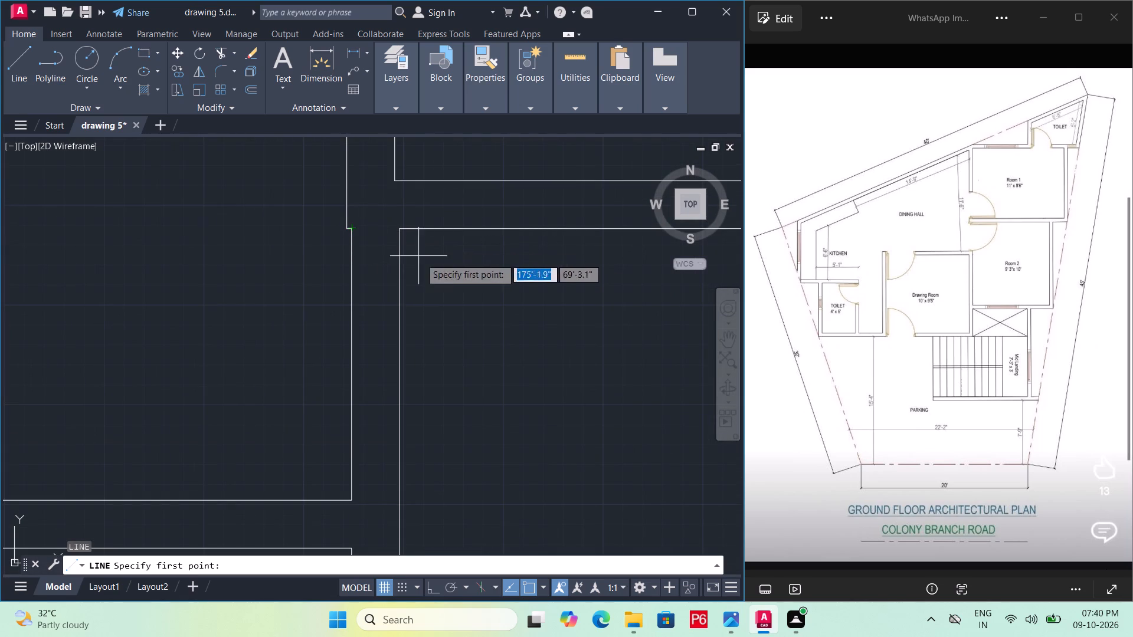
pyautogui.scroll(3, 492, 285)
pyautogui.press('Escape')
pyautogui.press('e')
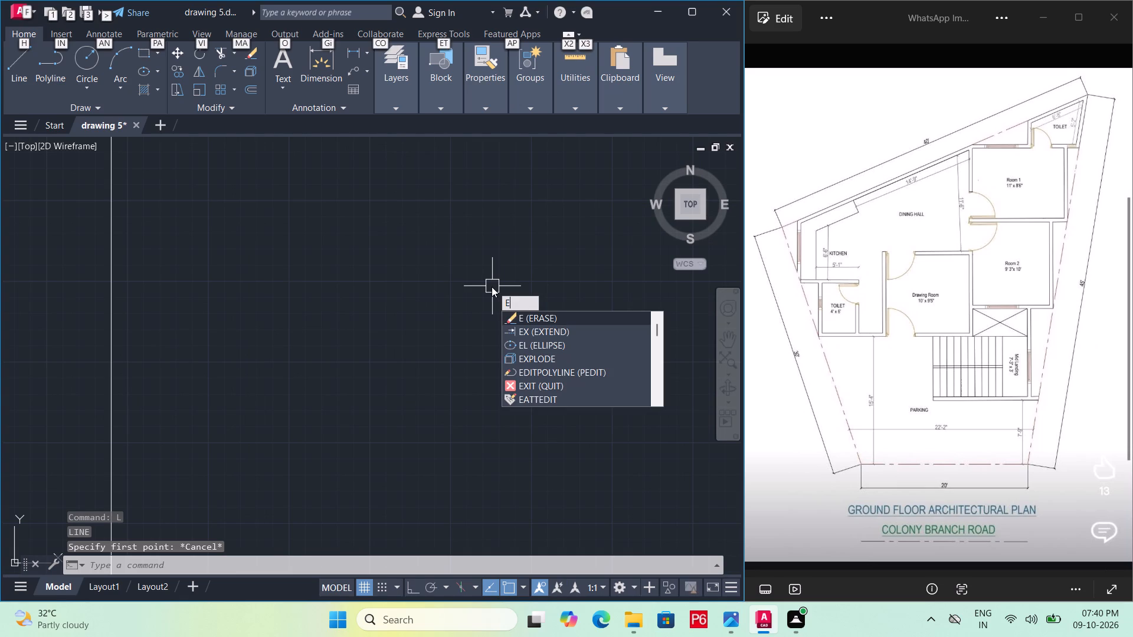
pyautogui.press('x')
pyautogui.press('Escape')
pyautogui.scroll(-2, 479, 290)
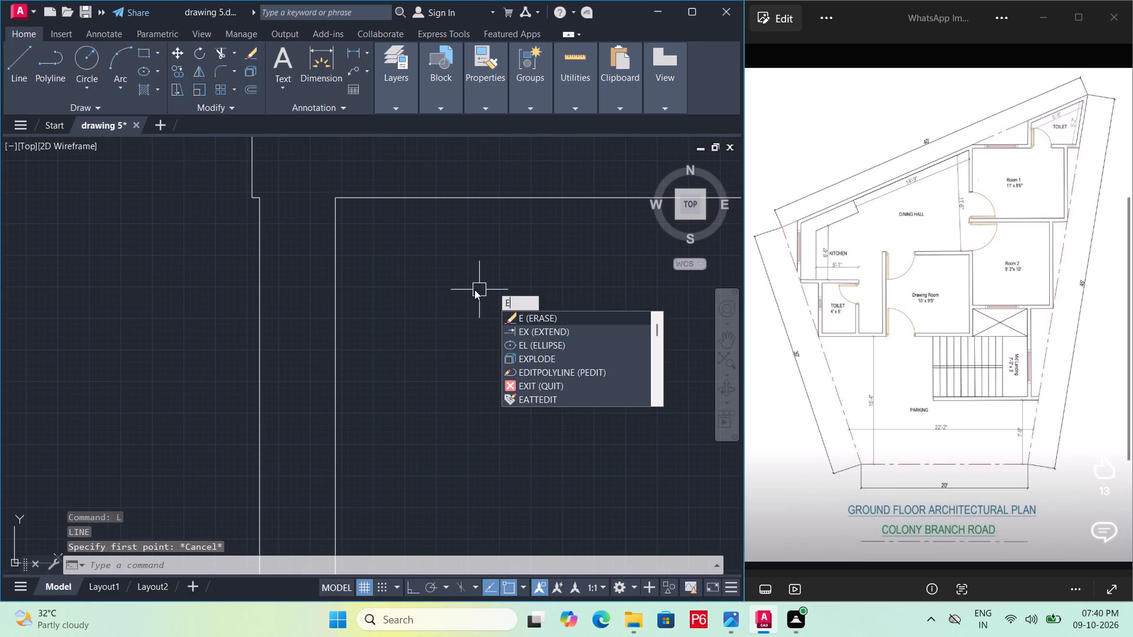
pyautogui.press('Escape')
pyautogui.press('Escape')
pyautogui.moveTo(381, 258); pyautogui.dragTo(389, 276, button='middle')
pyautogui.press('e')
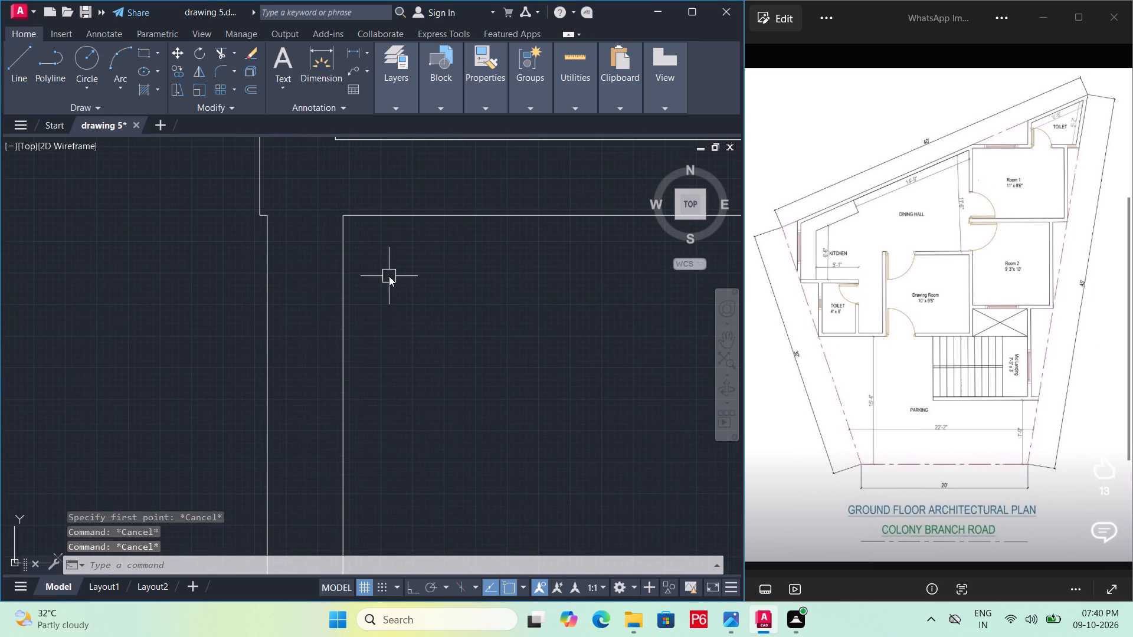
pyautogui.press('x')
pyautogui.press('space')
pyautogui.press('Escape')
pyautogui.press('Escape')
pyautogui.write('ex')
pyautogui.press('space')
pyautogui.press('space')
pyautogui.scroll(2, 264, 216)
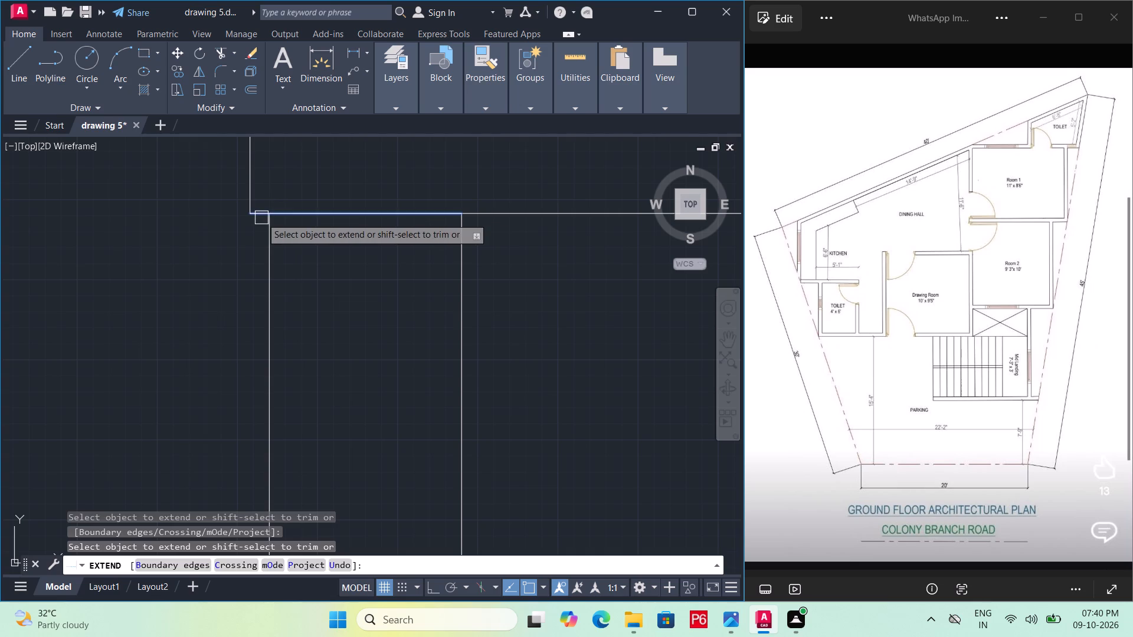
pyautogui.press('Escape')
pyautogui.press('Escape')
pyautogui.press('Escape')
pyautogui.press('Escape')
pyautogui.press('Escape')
# Extend Room 2's upper wall line left across its left wall to the outer wall line of Room 1 and save the drawing.
pyautogui.write('ex')
pyautogui.press('space')
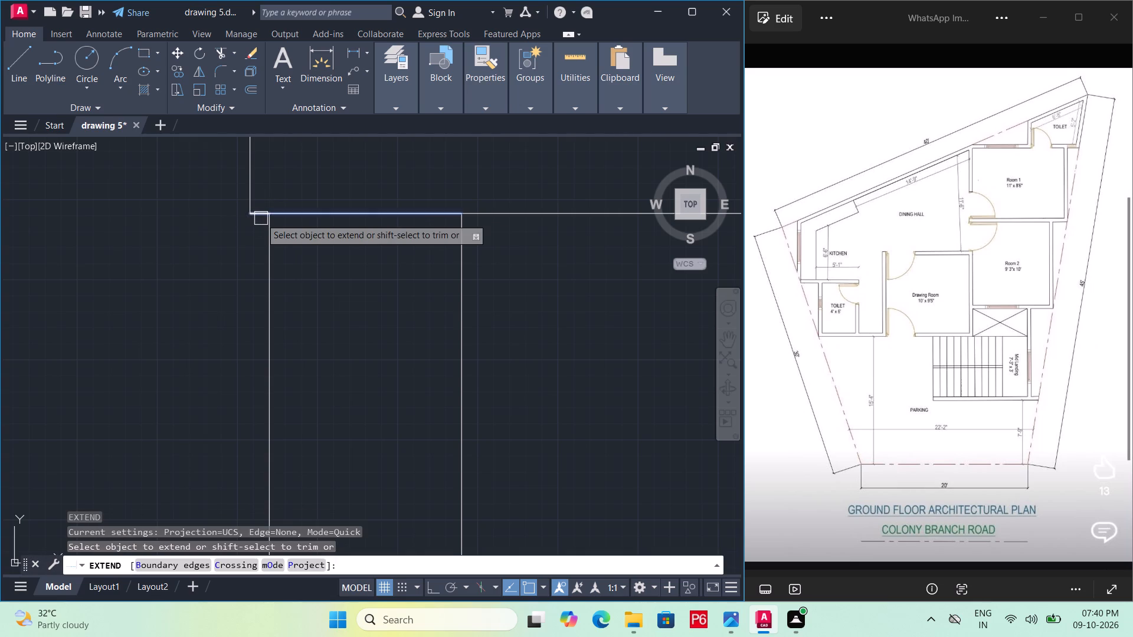
pyautogui.press('space')
pyautogui.click(260, 218)
pyautogui.scroll(-2, 306, 248)
pyautogui.hotkey('ctrl', 's')
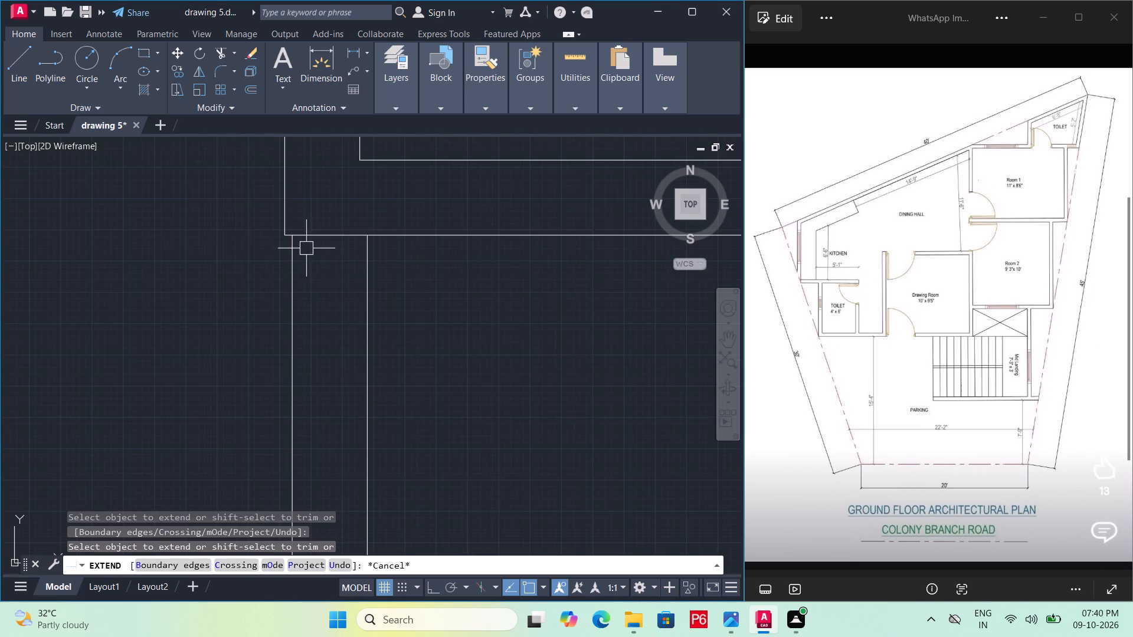
pyautogui.hotkey('ctrl', 's')
# Extend both lines of the Drawing Room's left wall down to the inner line of its lower wall.
pyautogui.scroll(-2, 306, 248)
pyautogui.moveTo(306, 248); pyautogui.dragTo(330, 232, button='middle')
pyautogui.scroll(-1, 369, 276)
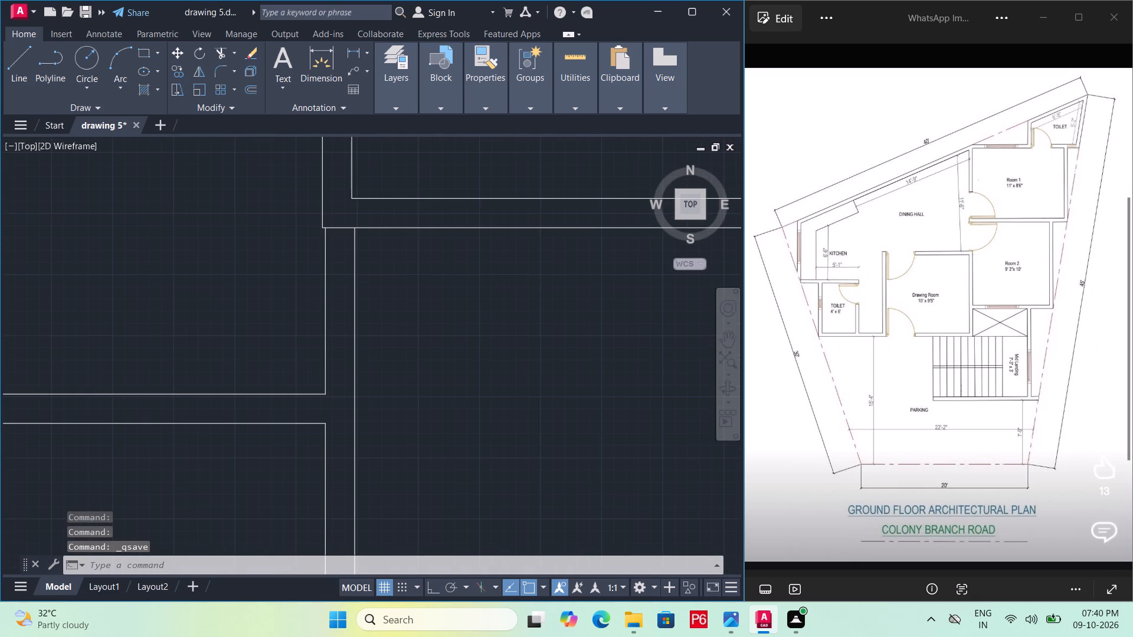
pyautogui.scroll(-1, 394, 320)
pyautogui.moveTo(394, 320); pyautogui.dragTo(374, 421, button='middle')
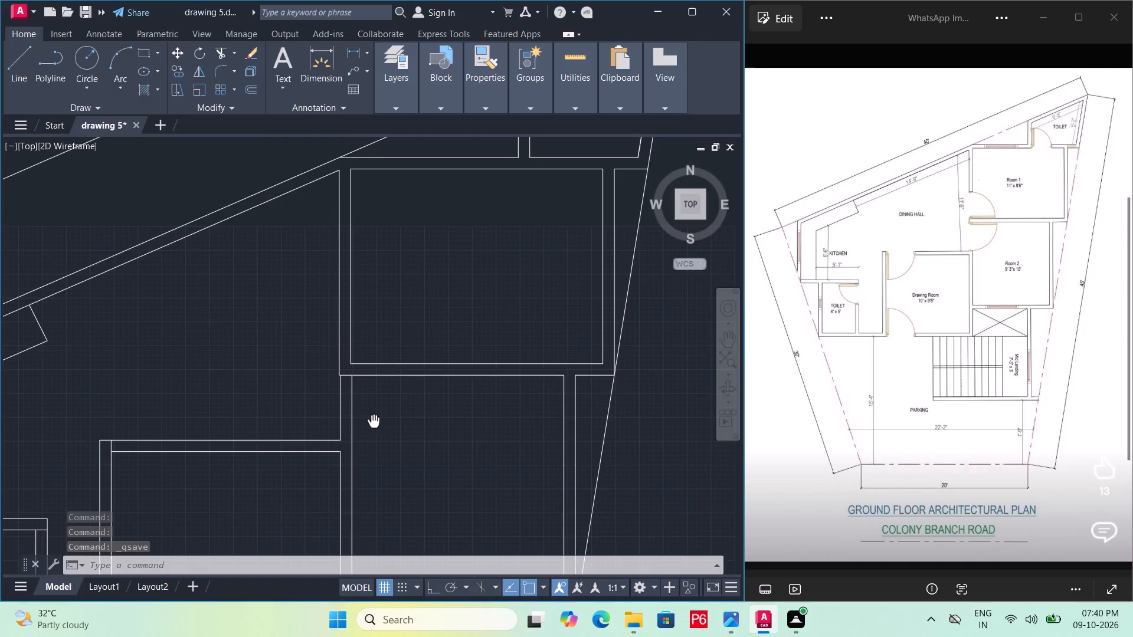
pyautogui.moveTo(374, 421); pyautogui.dragTo(375, 402, button='middle')
pyautogui.moveTo(378, 389); pyautogui.dragTo(378, 383, button='middle')
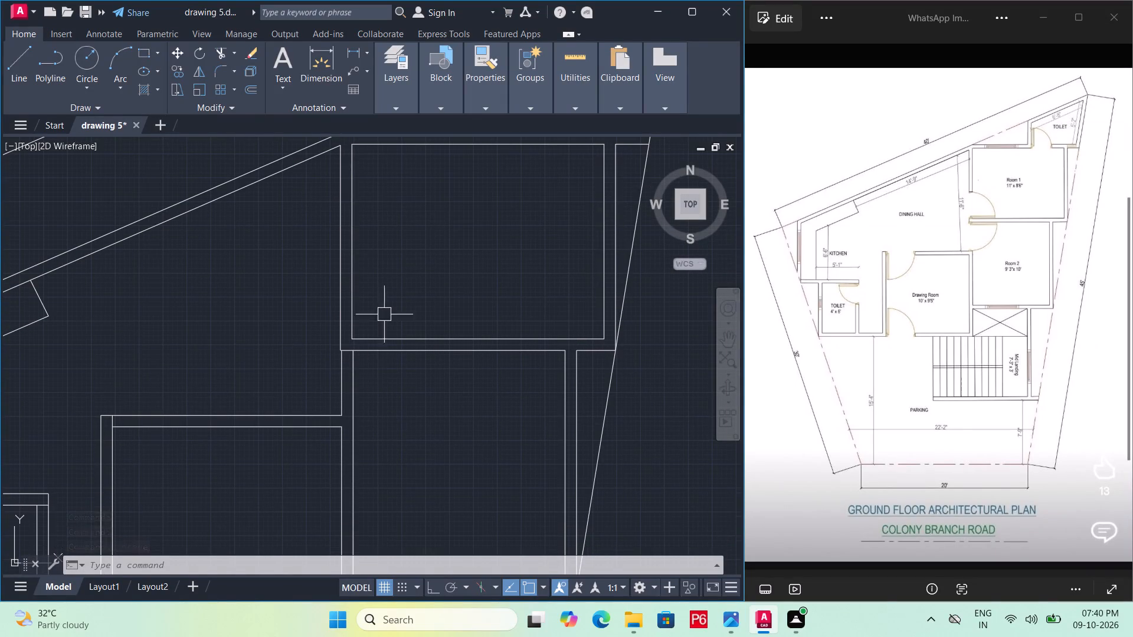
pyautogui.scroll(-2, 385, 300)
pyautogui.moveTo(383, 380); pyautogui.dragTo(386, 325, button='middle')
pyautogui.scroll(1, 333, 327)
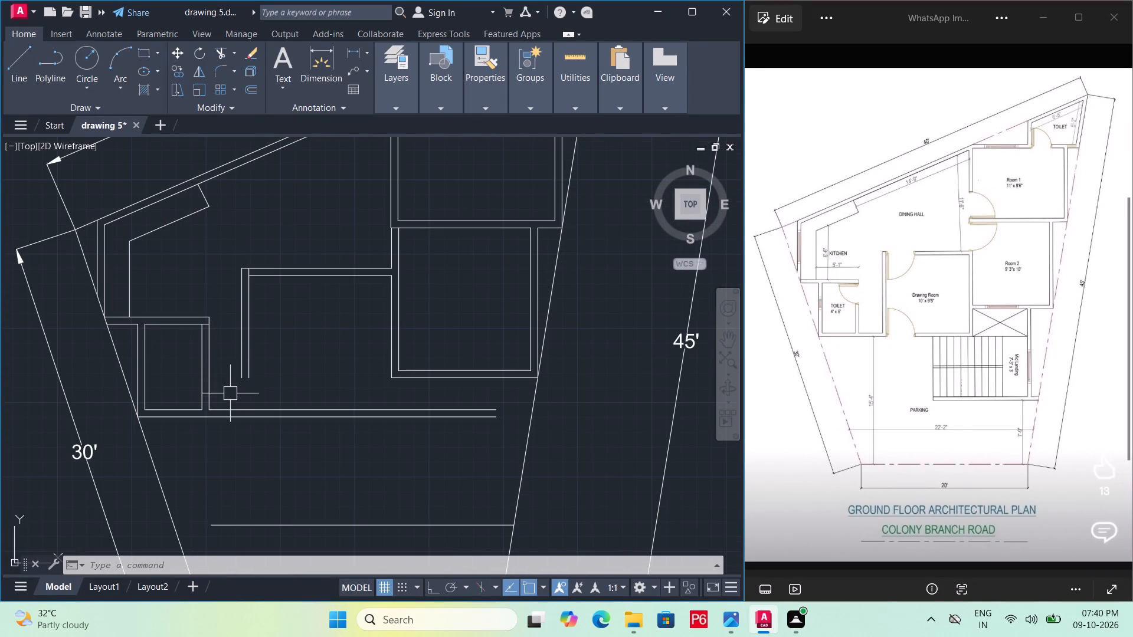
pyautogui.scroll(2, 233, 396)
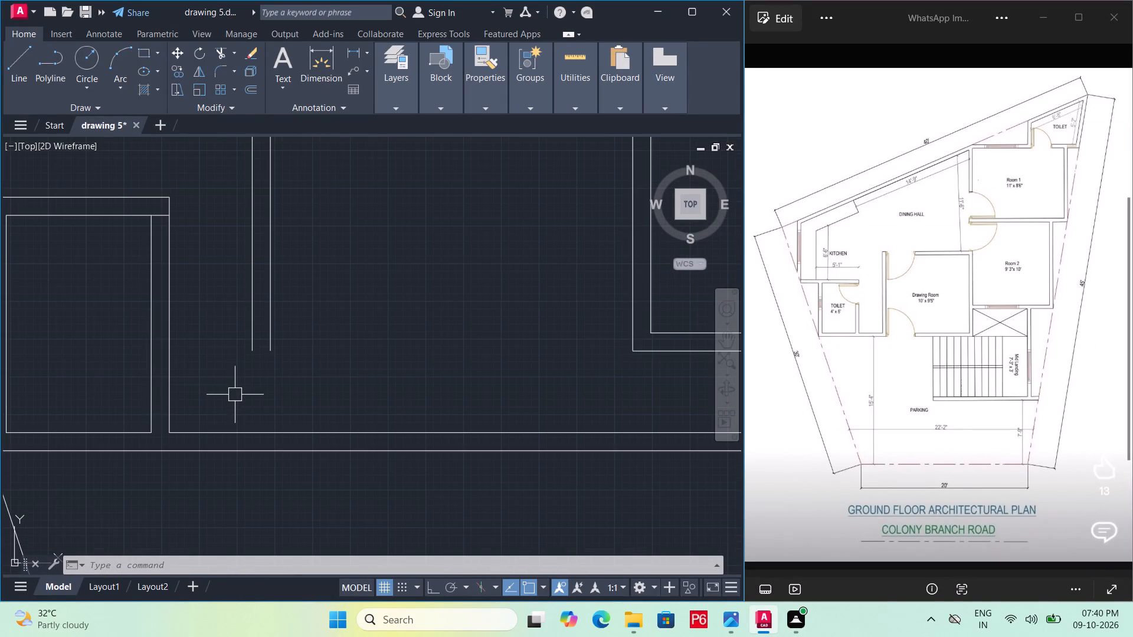
pyautogui.press('e')
pyautogui.press('x')
pyautogui.press('space')
pyautogui.press('space')
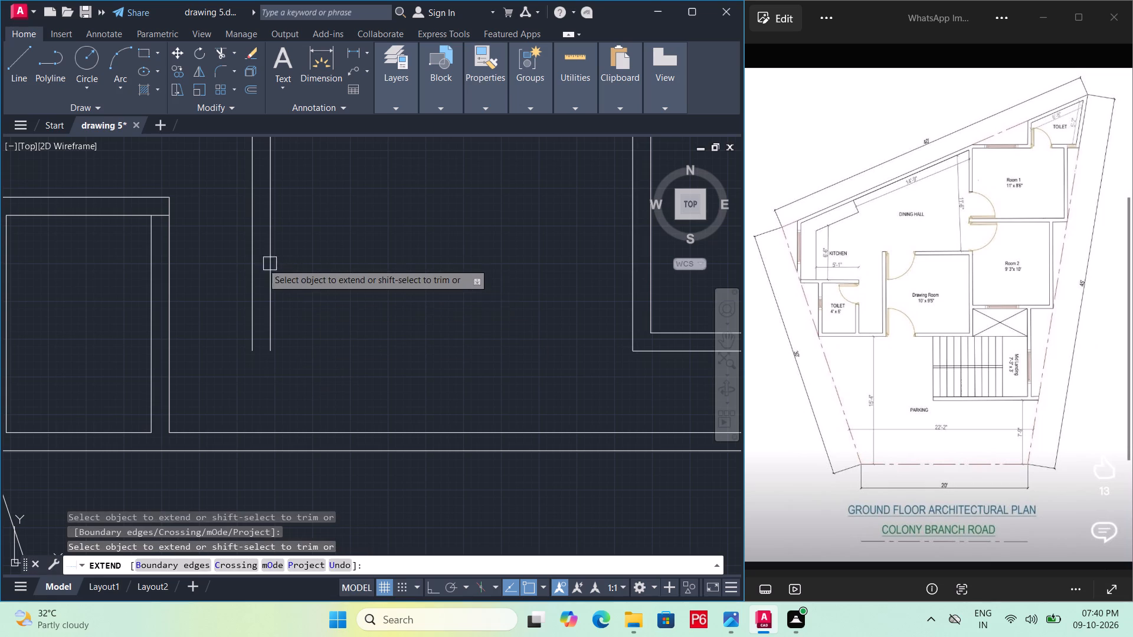
pyautogui.click(241, 254)
pyautogui.doubleClick(277, 255)
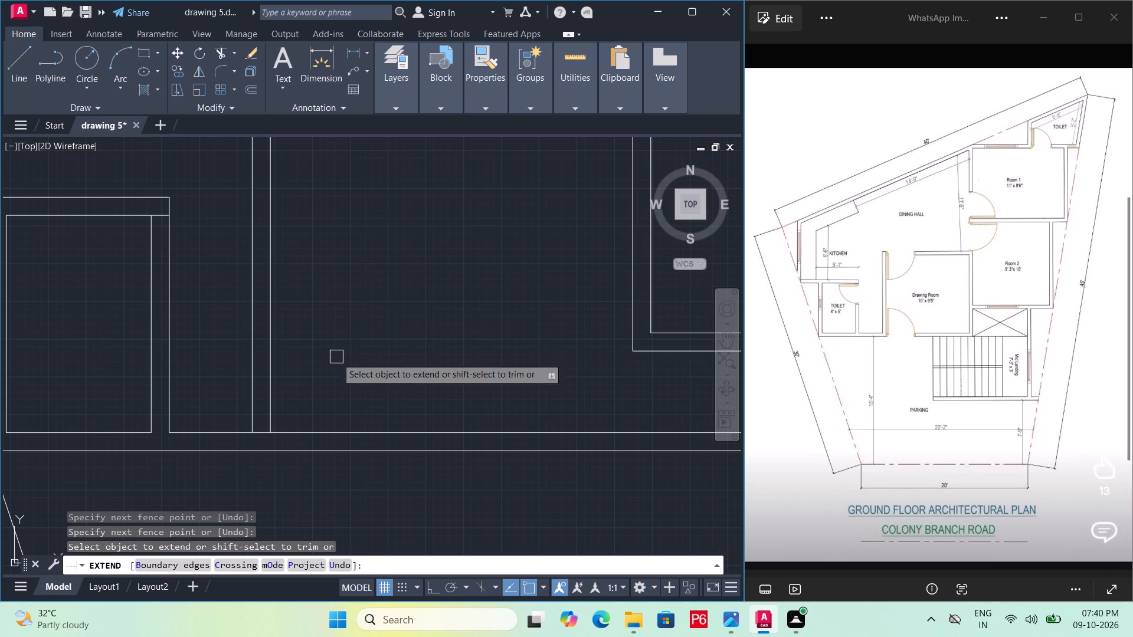
# Trim the piece of the lower wall's inner line between the two lines of the Drawing Room's left wall and save the drawing.
pyautogui.scroll(1, 333, 364)
pyautogui.press('Escape')
pyautogui.moveTo(258, 454); pyautogui.dragTo(261, 368, button='middle')
pyautogui.scroll(1, 257, 451)
pyautogui.press('e')
pyautogui.press('x')
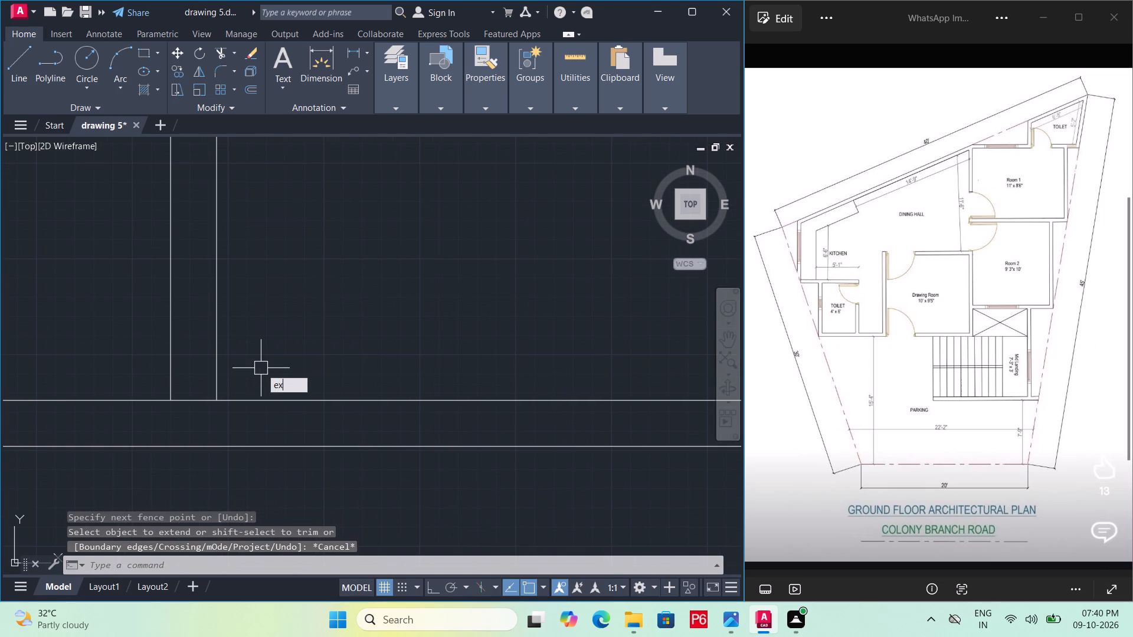
pyautogui.press('Escape')
pyautogui.write('tr')
pyautogui.press('space')
pyautogui.press('space')
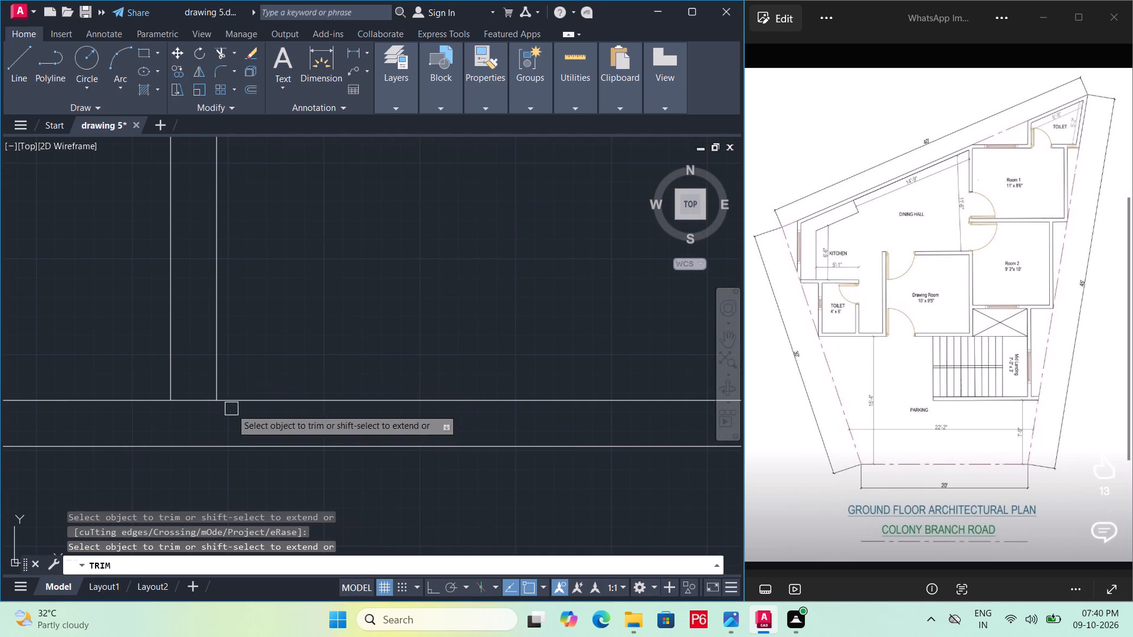
pyautogui.doubleClick(199, 403)
pyautogui.hotkey('ctrl', 's')
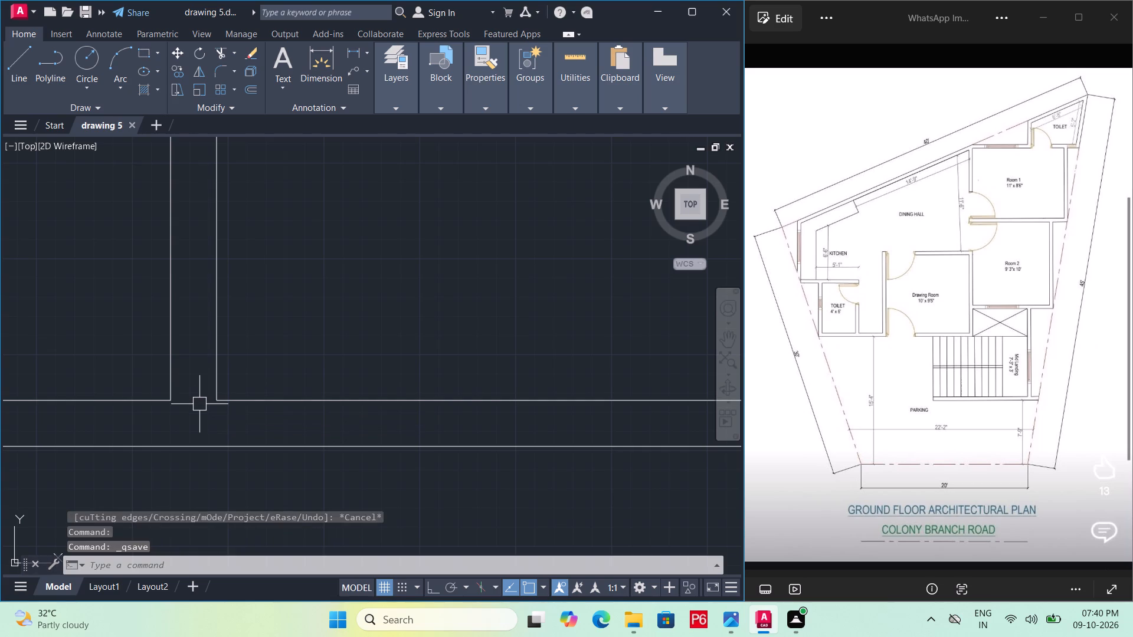
pyautogui.hotkey('ctrl', 's')
# Extend both lines of Room 2's left wall down to the inner line of the Drawing Room's lower wall and save the drawing.
pyautogui.scroll(-3, 199, 404)
pyautogui.moveTo(198, 408); pyautogui.dragTo(200, 442, button='middle')
pyautogui.scroll(1, 200, 442)
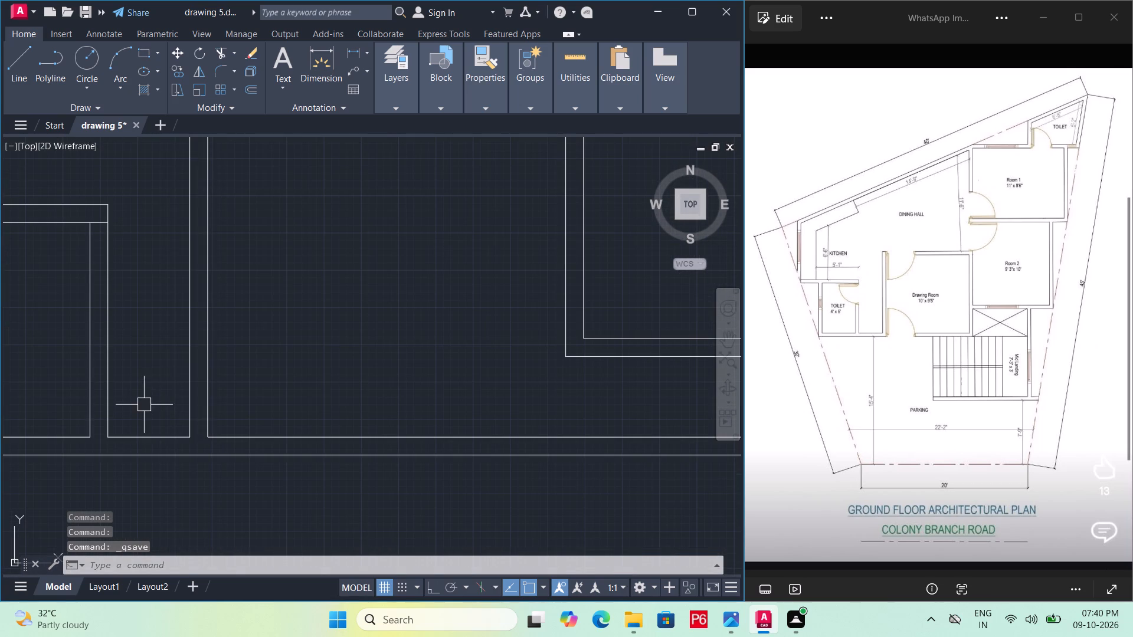
pyautogui.moveTo(356, 415); pyautogui.dragTo(349, 387, button='middle')
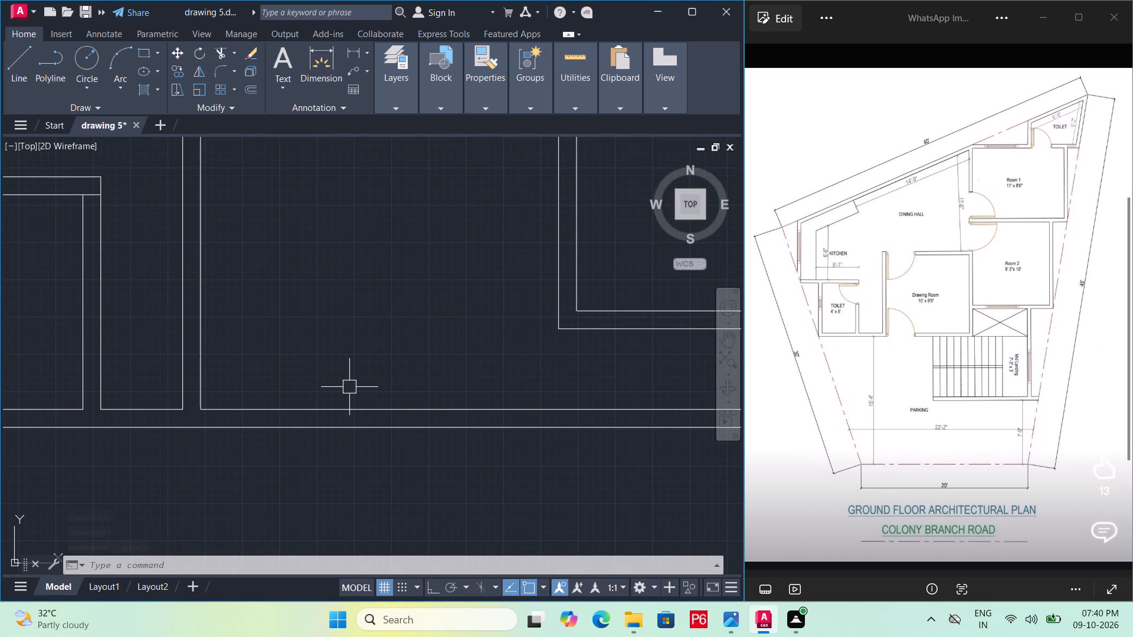
pyautogui.scroll(-1, 339, 395)
pyautogui.moveTo(339, 395); pyautogui.dragTo(312, 429, button='middle')
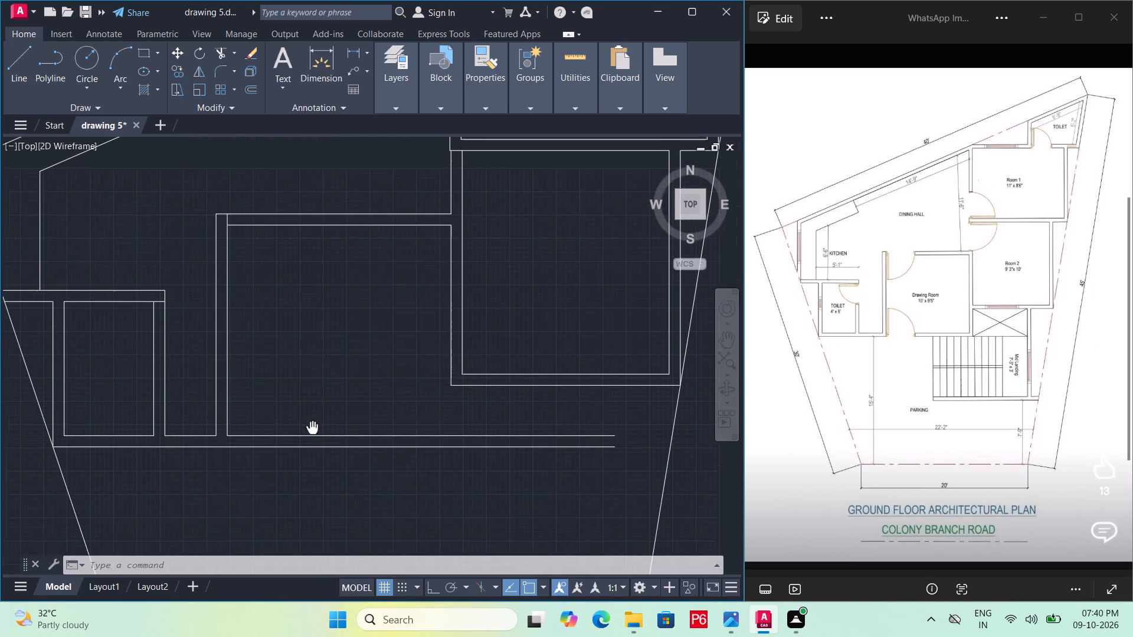
pyautogui.moveTo(312, 429); pyautogui.dragTo(310, 431, button='middle')
pyautogui.write('ex')
pyautogui.press('space')
pyautogui.press('space')
pyautogui.click(448, 339)
pyautogui.click(457, 336)
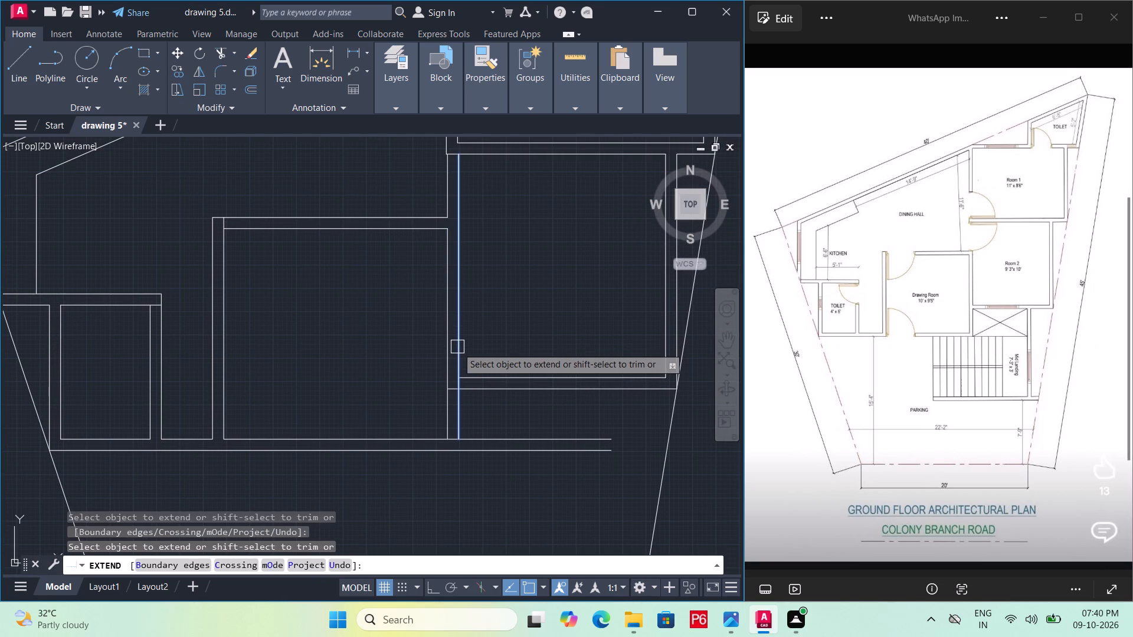
pyautogui.click(457, 360)
pyautogui.moveTo(468, 326); pyautogui.dragTo(469, 241, button='middle')
pyautogui.scroll(1, 557, 297)
pyautogui.moveTo(557, 297); pyautogui.dragTo(552, 301, button='middle')
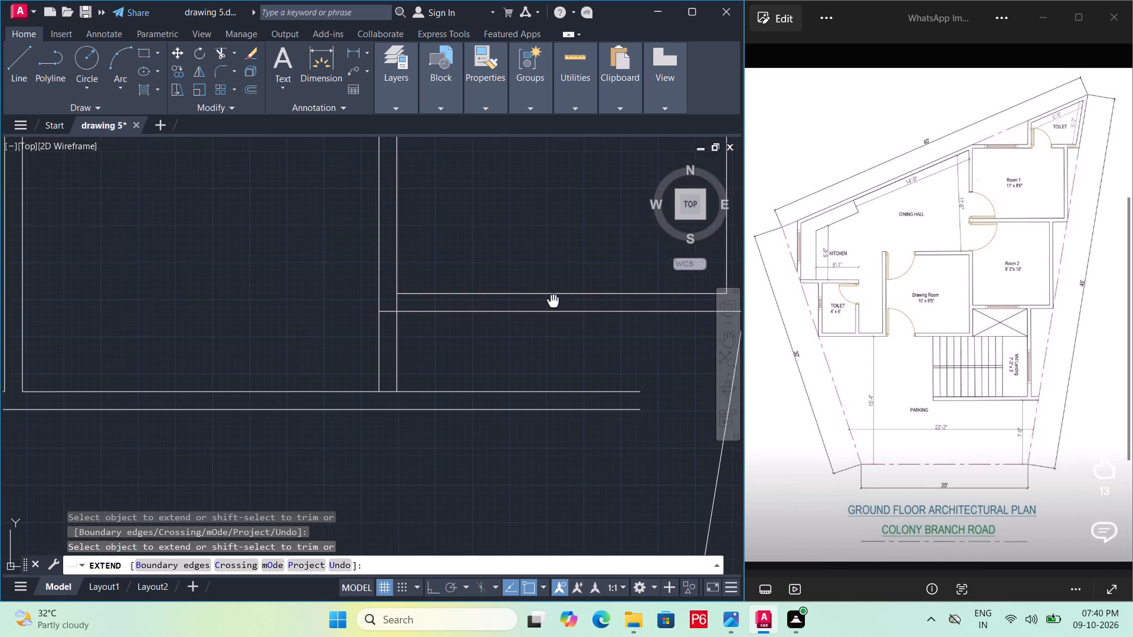
pyautogui.moveTo(552, 301); pyautogui.dragTo(536, 308, button='middle')
pyautogui.press('Escape')
pyautogui.press('Escape')
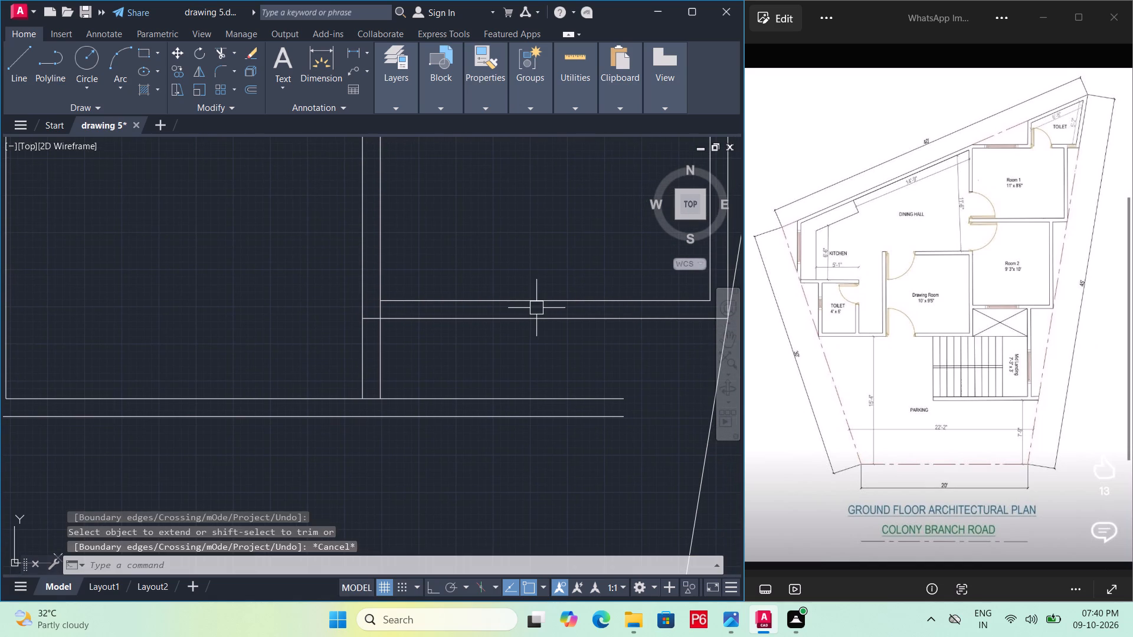
pyautogui.hotkey('ctrl', 's')
# Trim the overlapping wall-line pieces where Room 2's lower wall meets its left wall and save the drawing.
pyautogui.scroll(1, 386, 317)
pyautogui.write('tr')
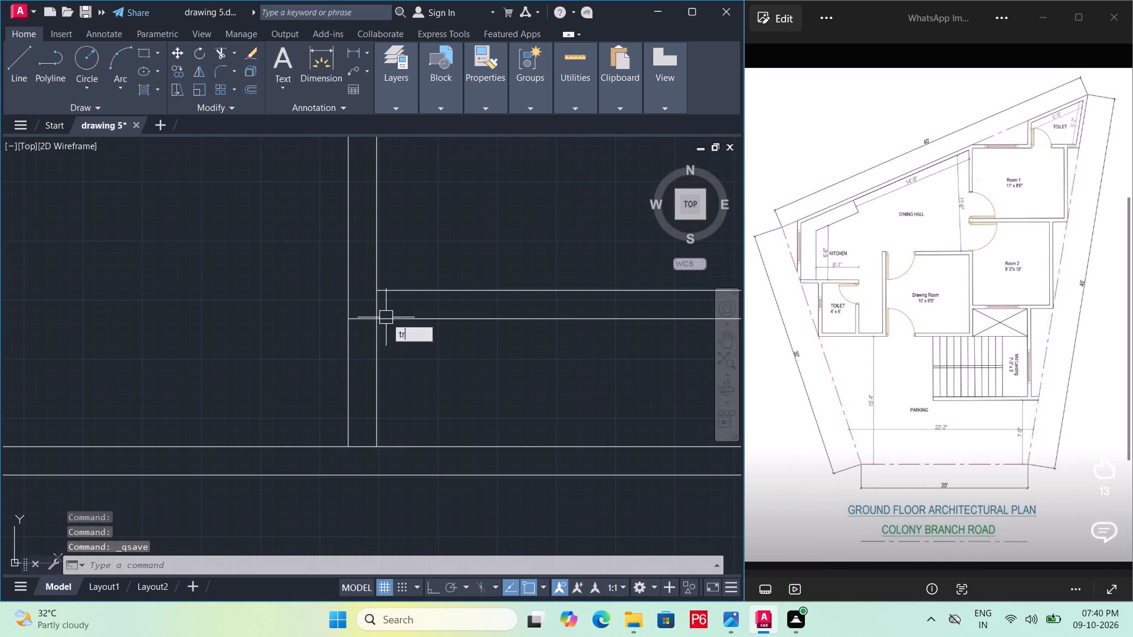
pyautogui.press('space')
pyautogui.press('space')
pyautogui.scroll(2, 385, 310)
pyautogui.click(362, 294)
pyautogui.click(334, 334)
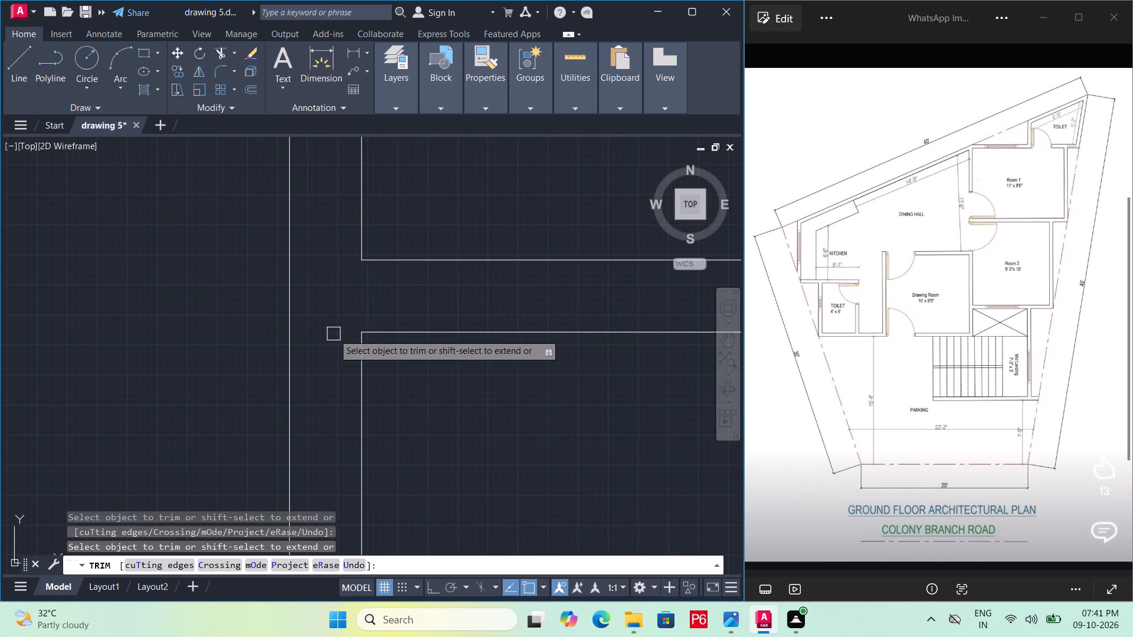
pyautogui.scroll(-5, 288, 337)
pyautogui.moveTo(296, 344); pyautogui.dragTo(361, 317, button='middle')
pyautogui.press('Escape')
pyautogui.press('Escape')
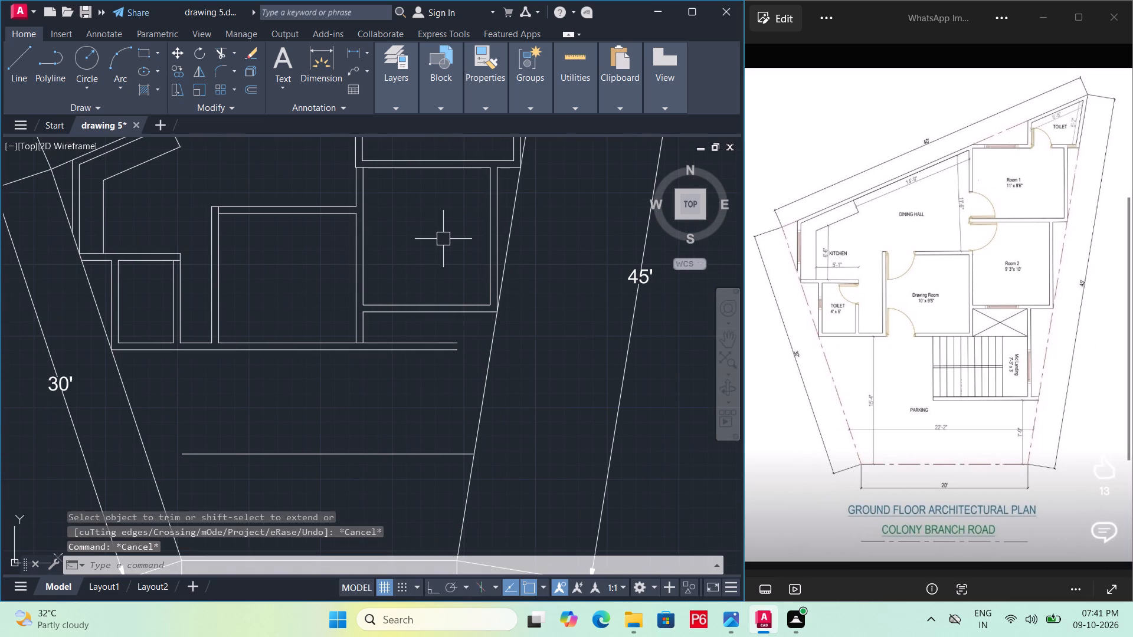
pyautogui.hotkey('ctrl', 's')
pyautogui.hotkey('ctrl', 's')
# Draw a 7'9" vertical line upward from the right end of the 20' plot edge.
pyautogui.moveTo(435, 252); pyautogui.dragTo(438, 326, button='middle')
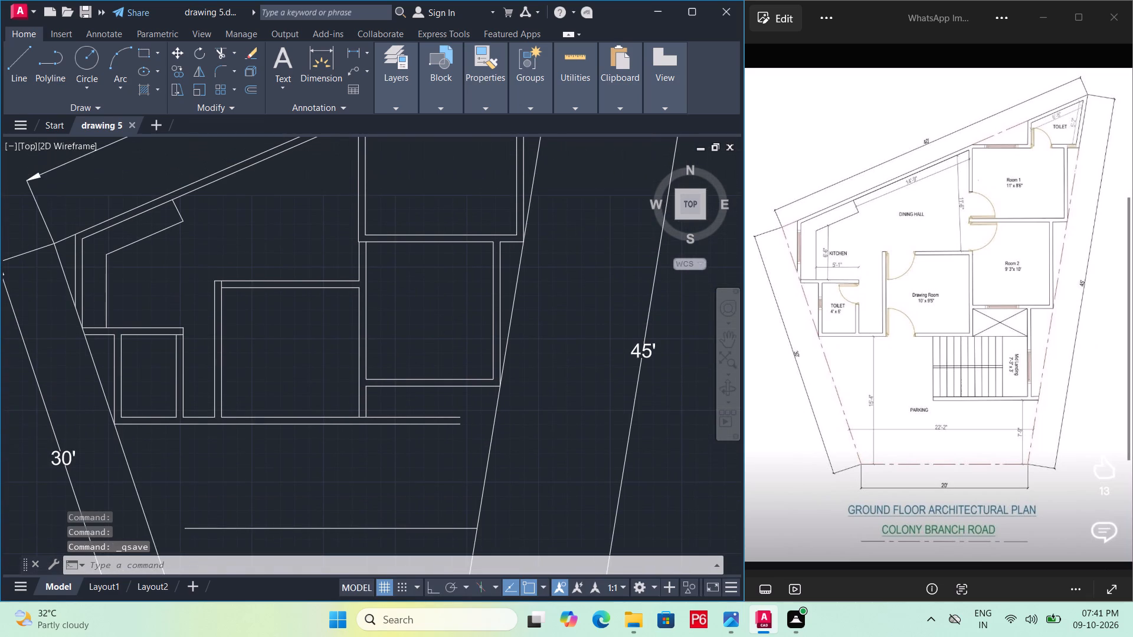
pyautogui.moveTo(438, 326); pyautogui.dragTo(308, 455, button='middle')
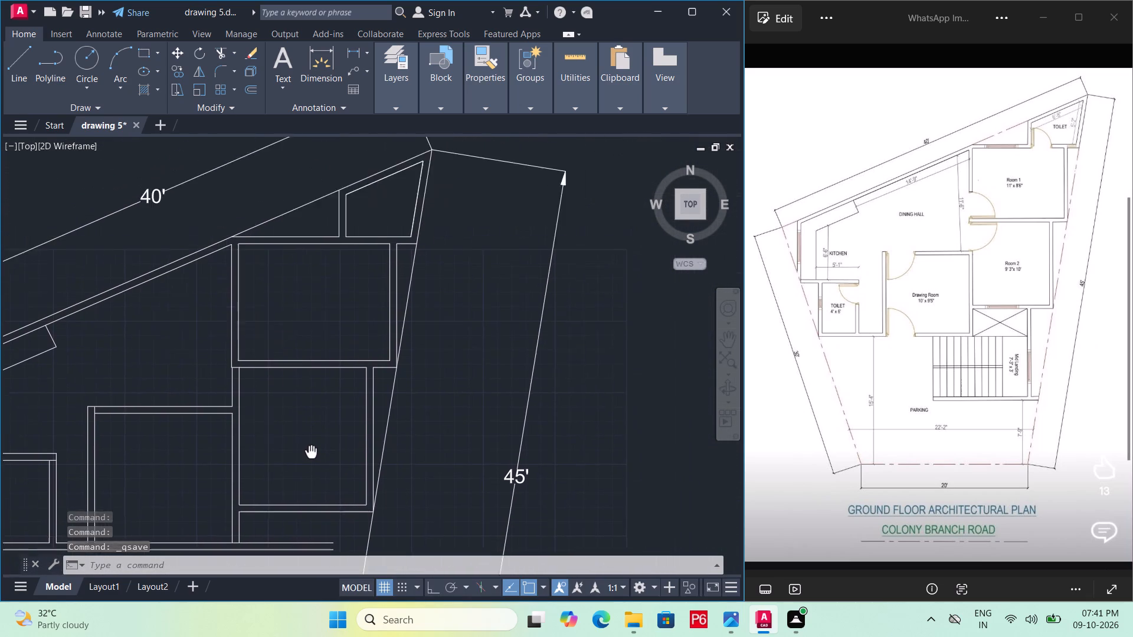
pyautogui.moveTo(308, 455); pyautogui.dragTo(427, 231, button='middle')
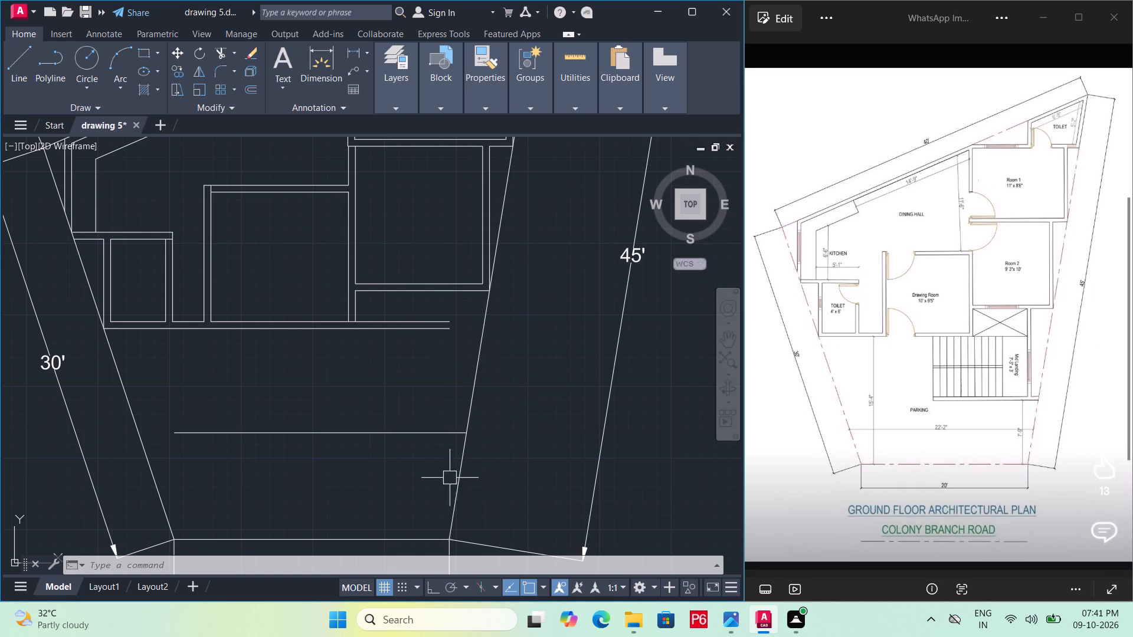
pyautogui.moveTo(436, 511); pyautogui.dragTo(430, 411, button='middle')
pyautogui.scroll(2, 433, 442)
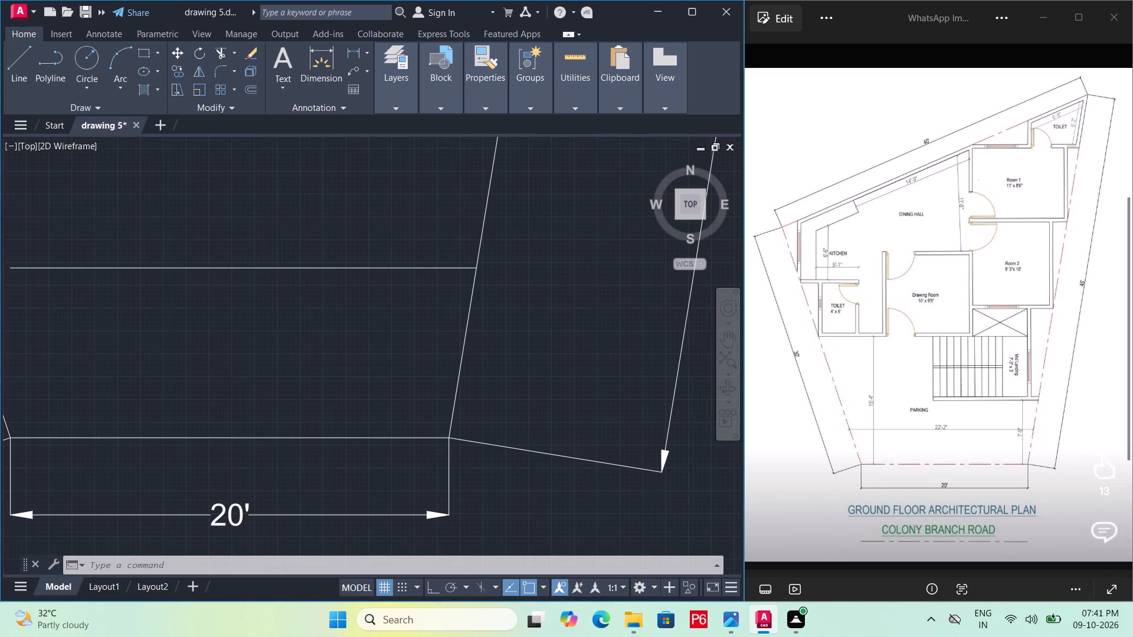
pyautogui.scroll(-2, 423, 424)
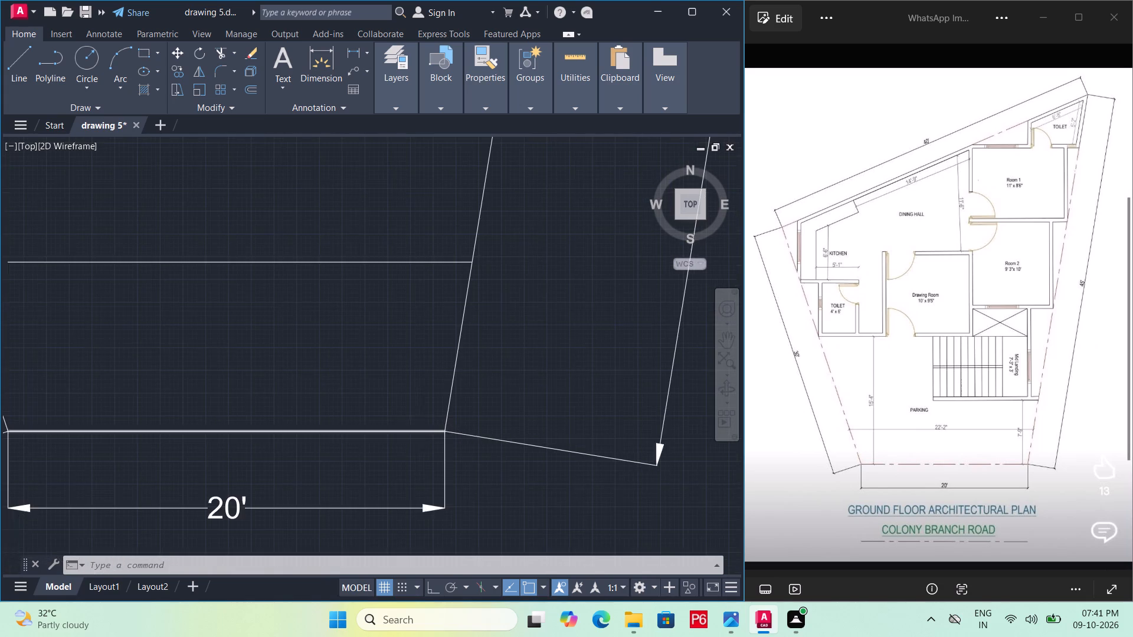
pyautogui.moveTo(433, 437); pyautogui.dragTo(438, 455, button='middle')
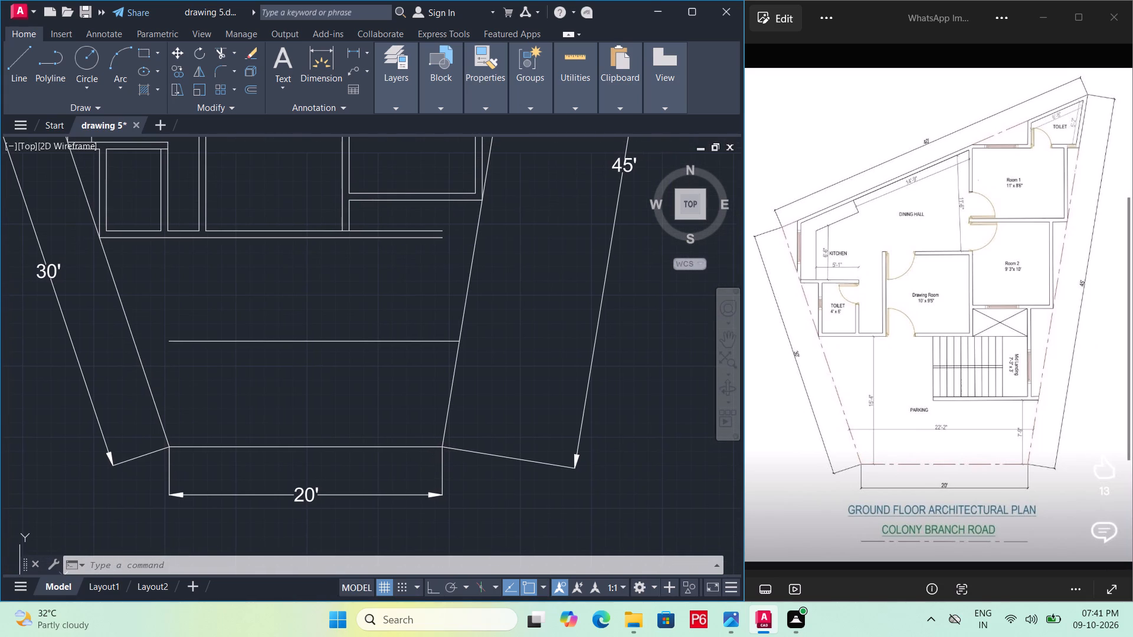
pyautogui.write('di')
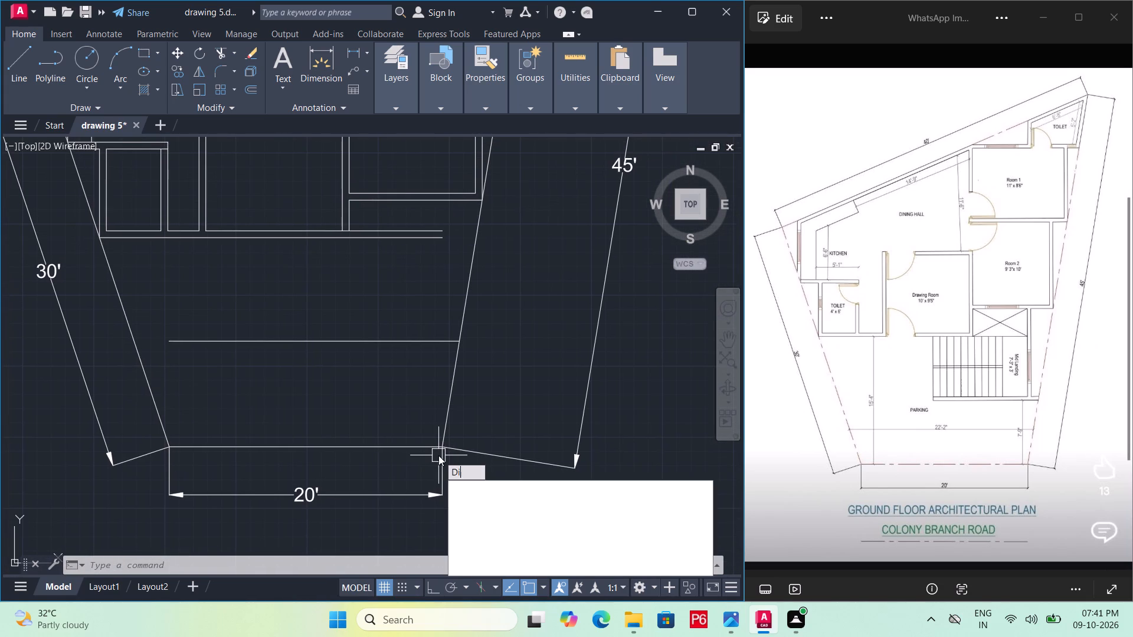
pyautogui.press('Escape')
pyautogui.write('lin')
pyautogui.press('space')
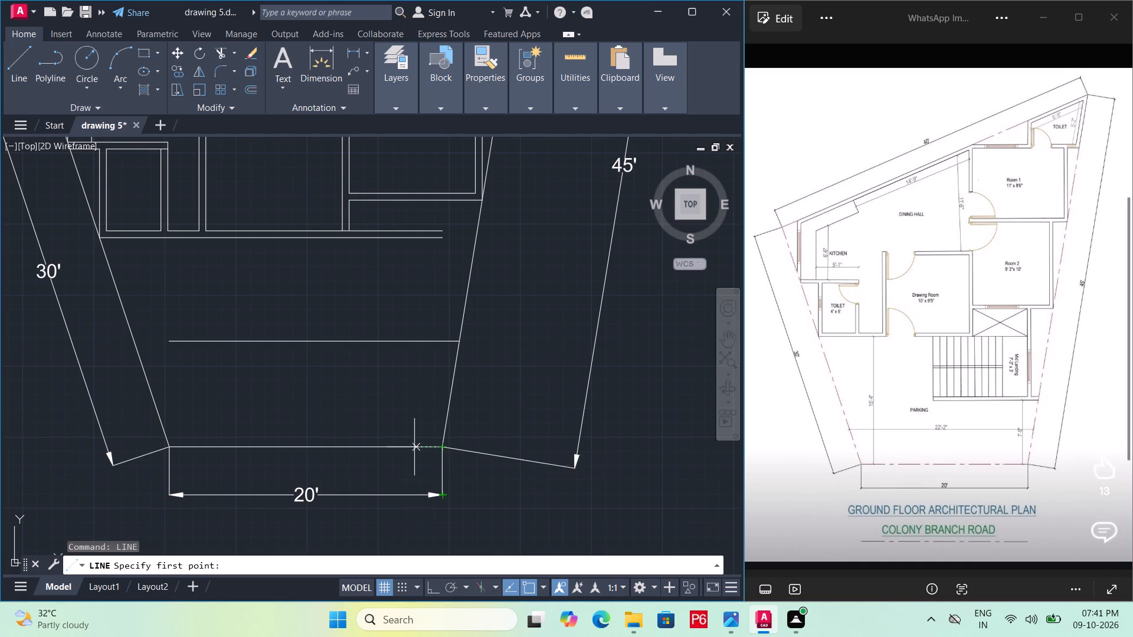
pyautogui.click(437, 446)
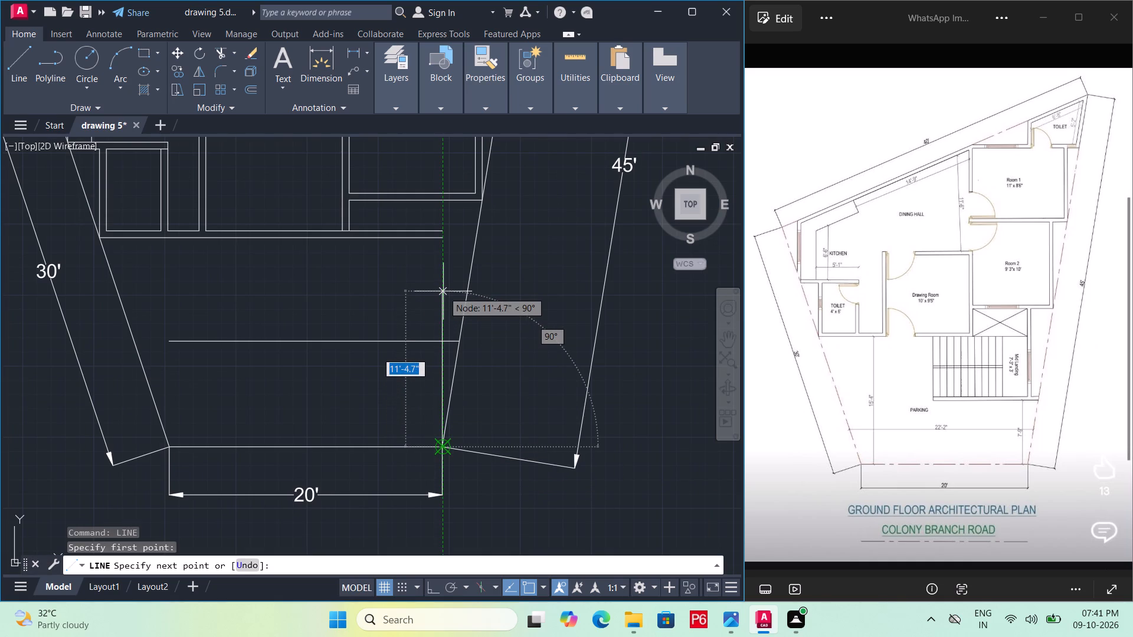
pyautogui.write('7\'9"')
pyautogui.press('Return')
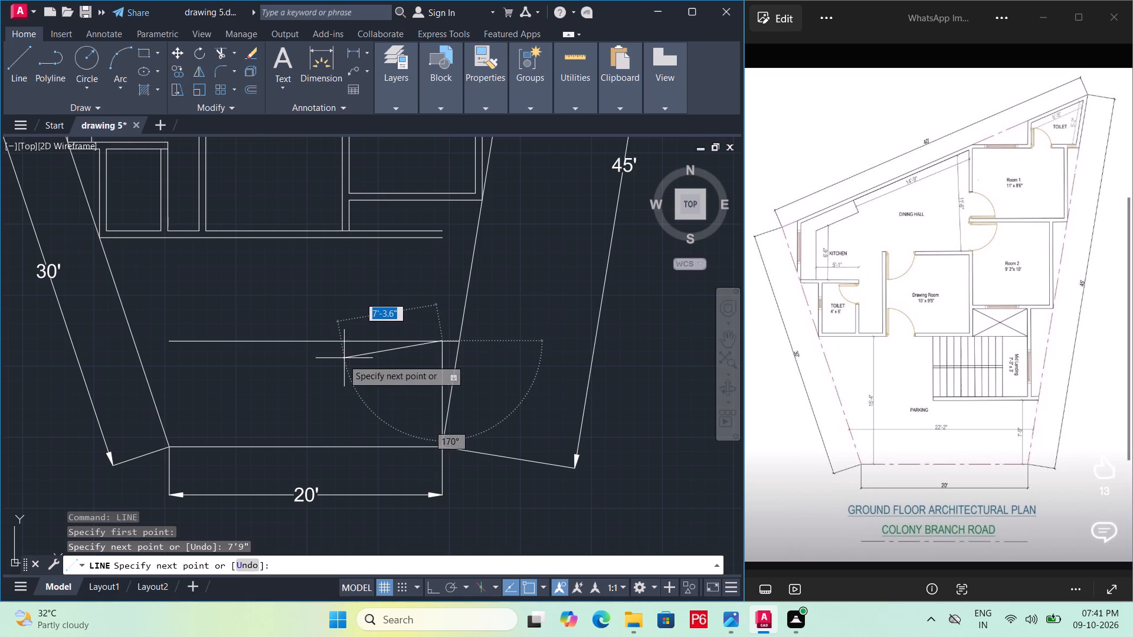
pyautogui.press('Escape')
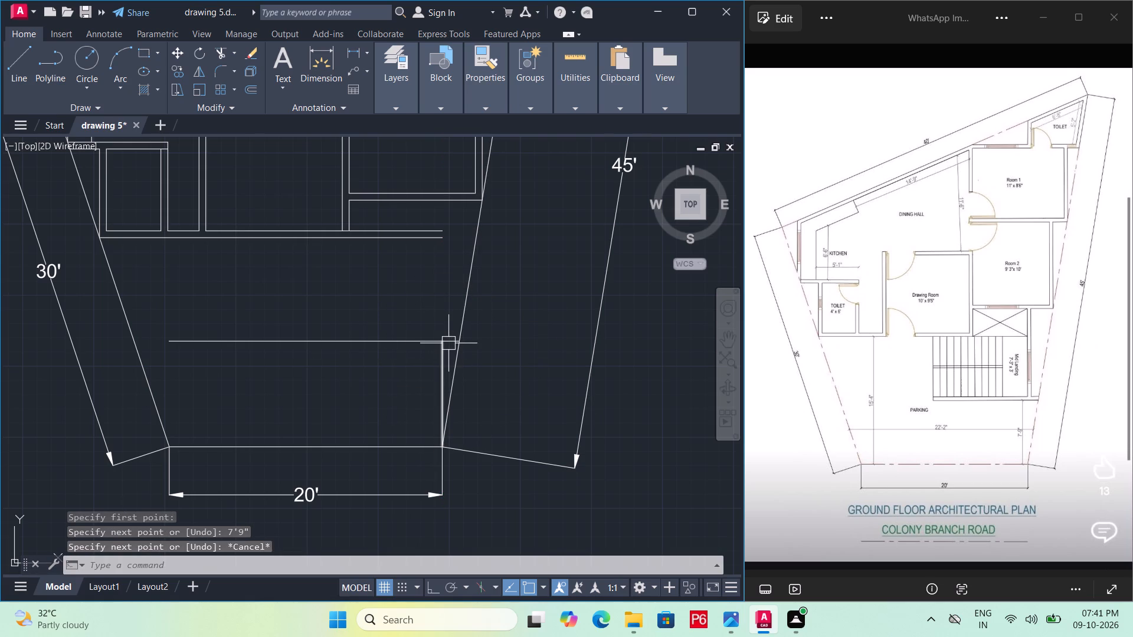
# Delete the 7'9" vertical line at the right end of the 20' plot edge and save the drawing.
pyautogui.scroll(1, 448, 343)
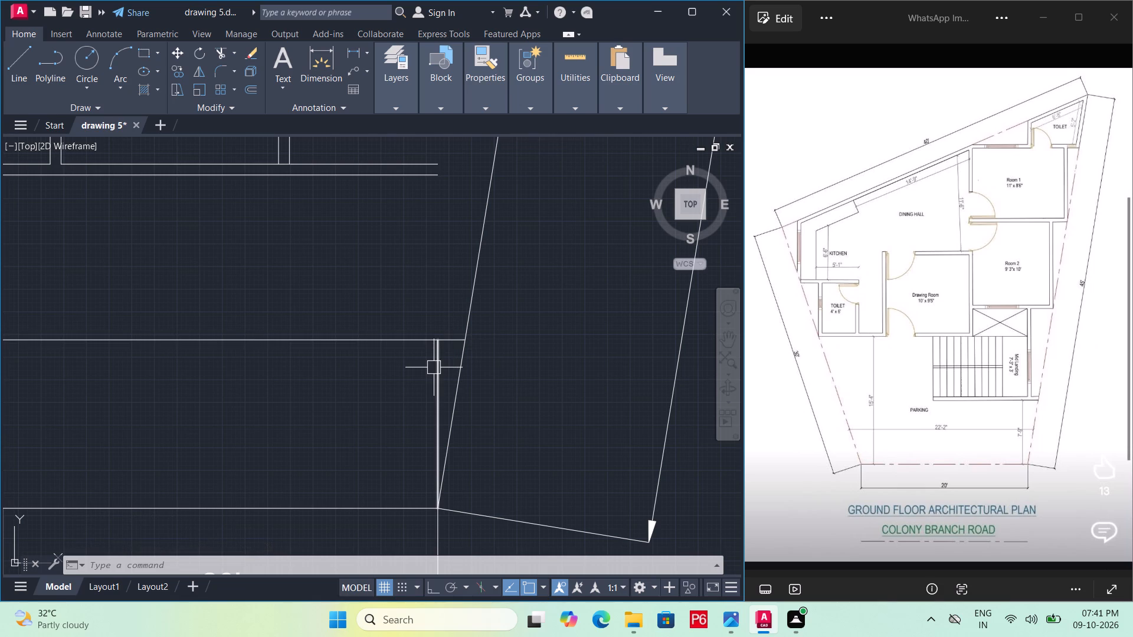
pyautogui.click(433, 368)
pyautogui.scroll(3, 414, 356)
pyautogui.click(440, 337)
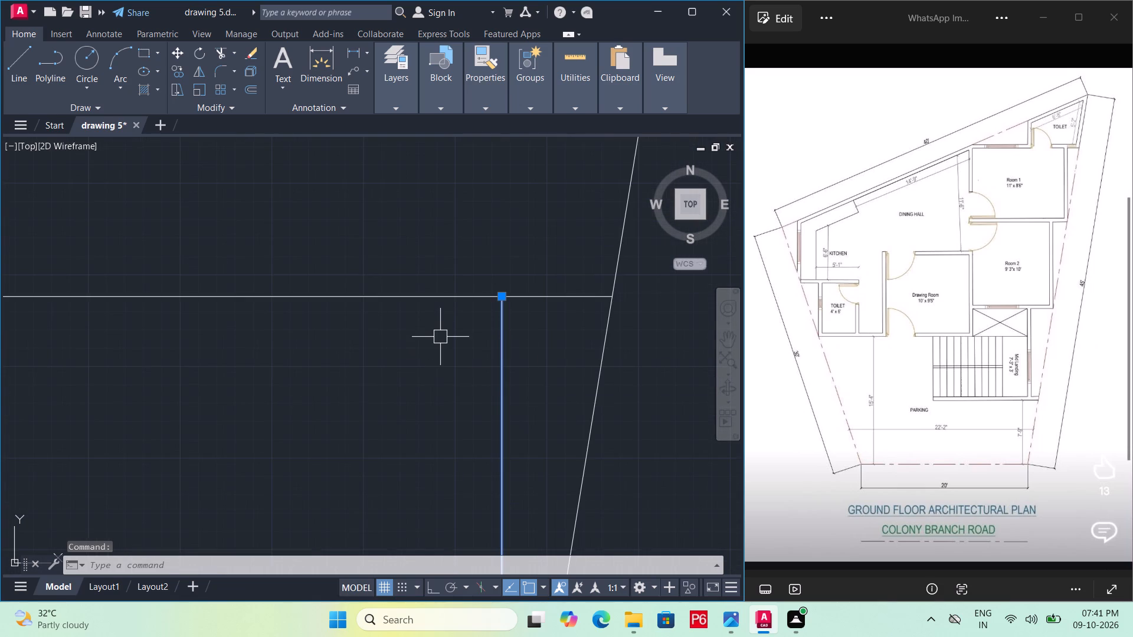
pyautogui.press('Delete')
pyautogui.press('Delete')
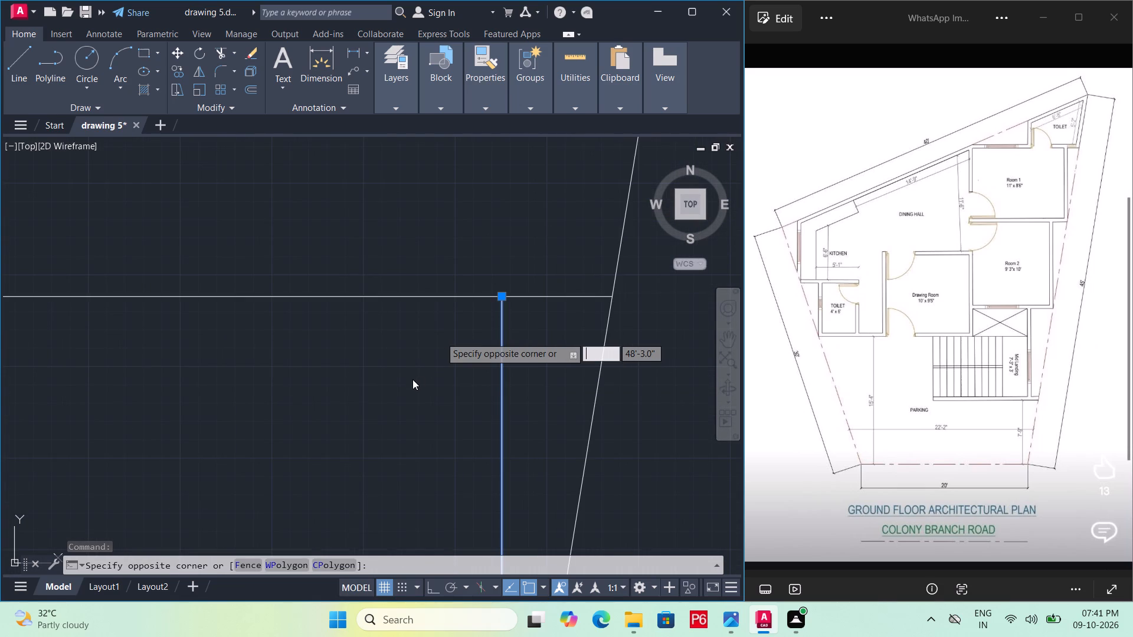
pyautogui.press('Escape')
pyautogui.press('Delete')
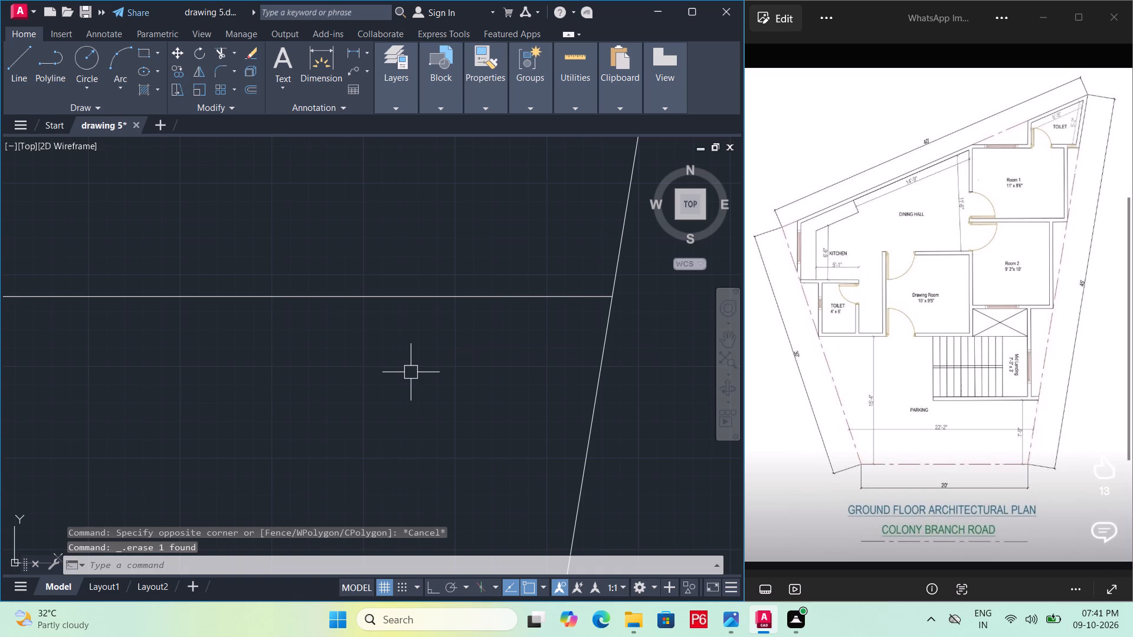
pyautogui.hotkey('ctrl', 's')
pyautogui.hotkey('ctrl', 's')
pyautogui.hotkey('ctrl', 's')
# Offset the horizontal line between the 20' plot edge and the Drawing Room's lower wall 6" upward.
pyautogui.keyDown('ctrl'); pyautogui.scroll(-2, 411, 372); pyautogui.keyUp('ctrl')
pyautogui.moveTo(407, 358); pyautogui.dragTo(415, 307, button='middle')
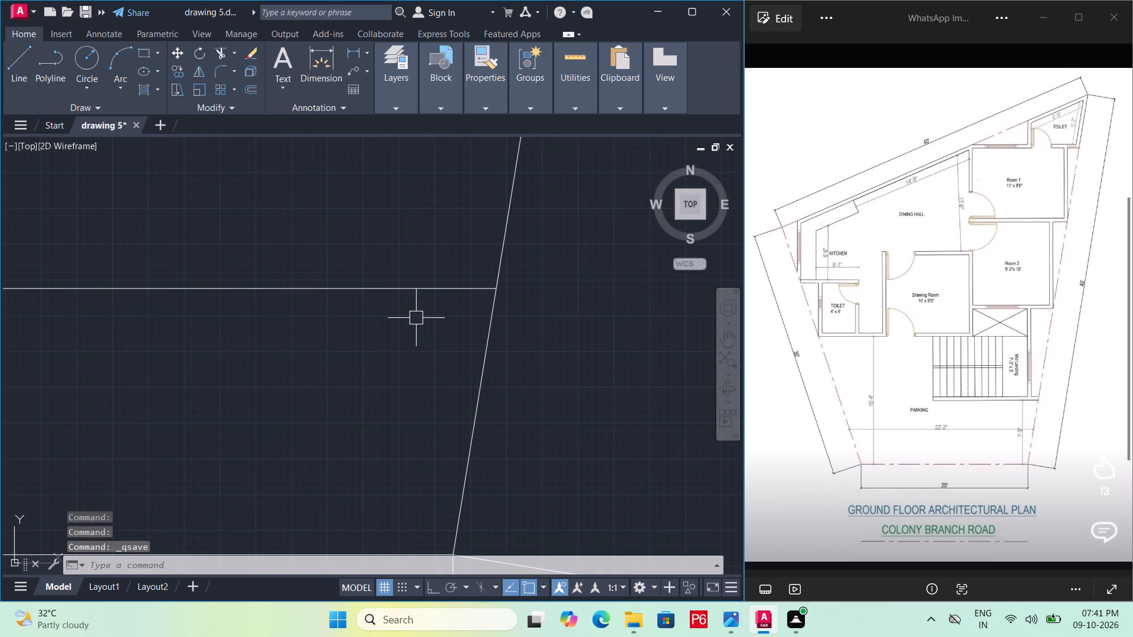
pyautogui.scroll(-1, 416, 329)
pyautogui.moveTo(418, 334); pyautogui.dragTo(431, 393, button='middle')
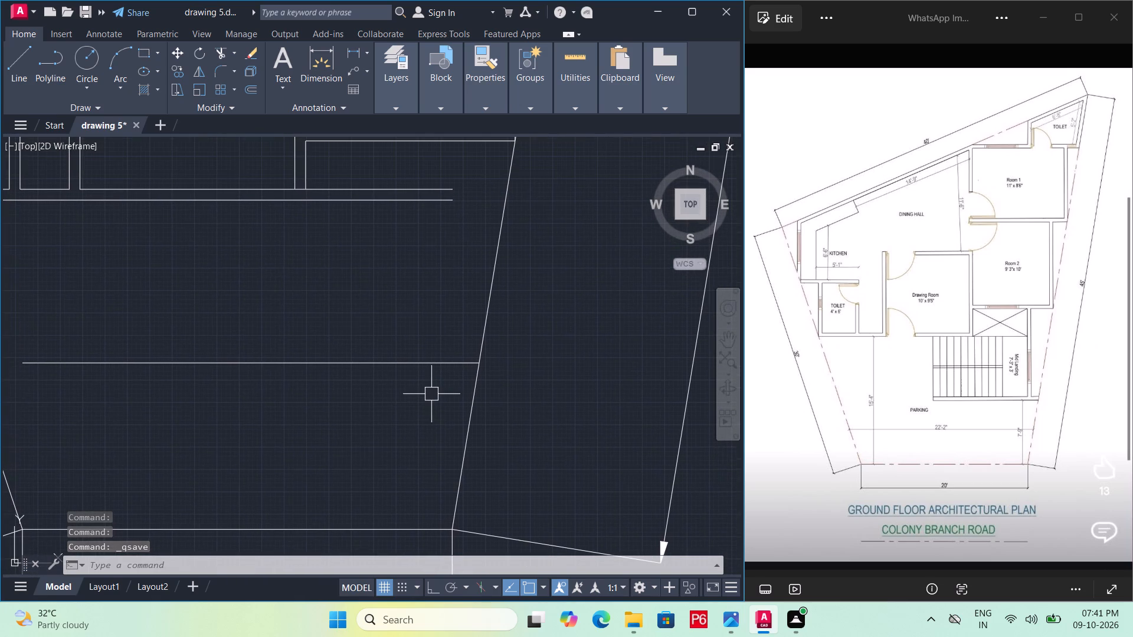
pyautogui.press('o')
pyautogui.press('space')
pyautogui.press('6')
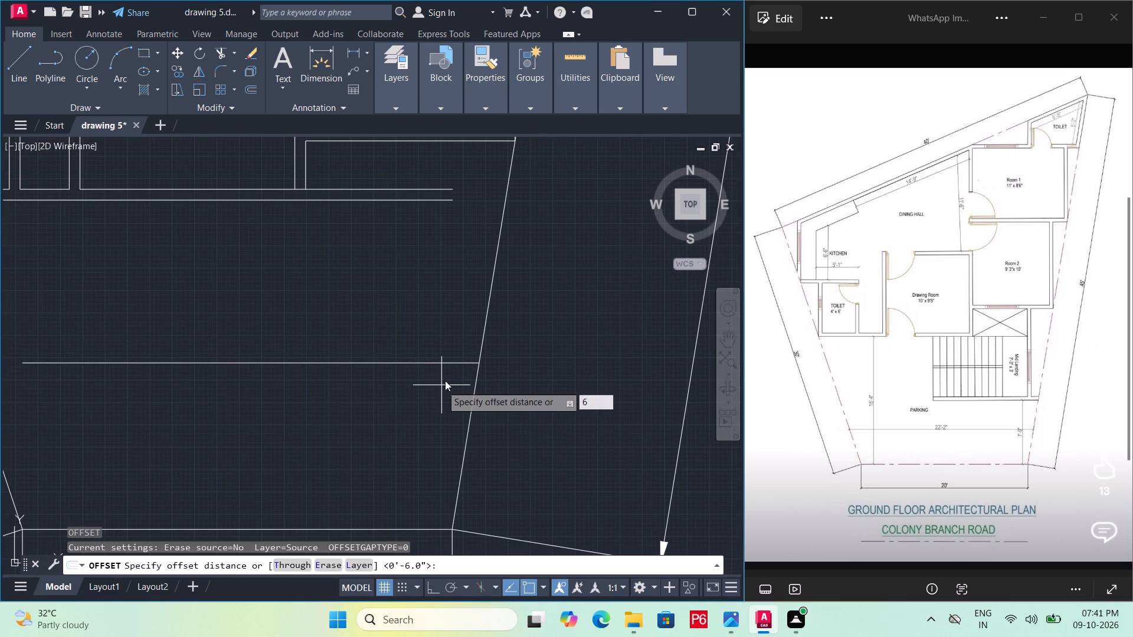
pyautogui.hotkey('shift', '"')
pyautogui.press('Return')
pyautogui.click(442, 368)
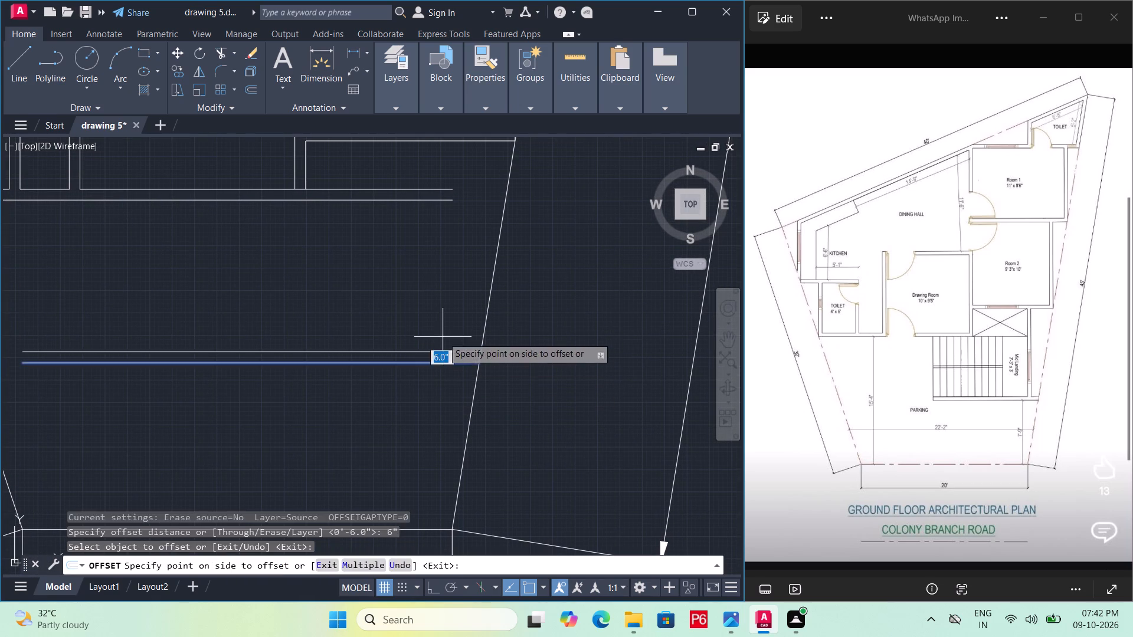
pyautogui.click(443, 337)
pyautogui.scroll(-1, 461, 311)
pyautogui.moveTo(463, 311); pyautogui.dragTo(503, 363, button='middle')
pyautogui.press('Escape')
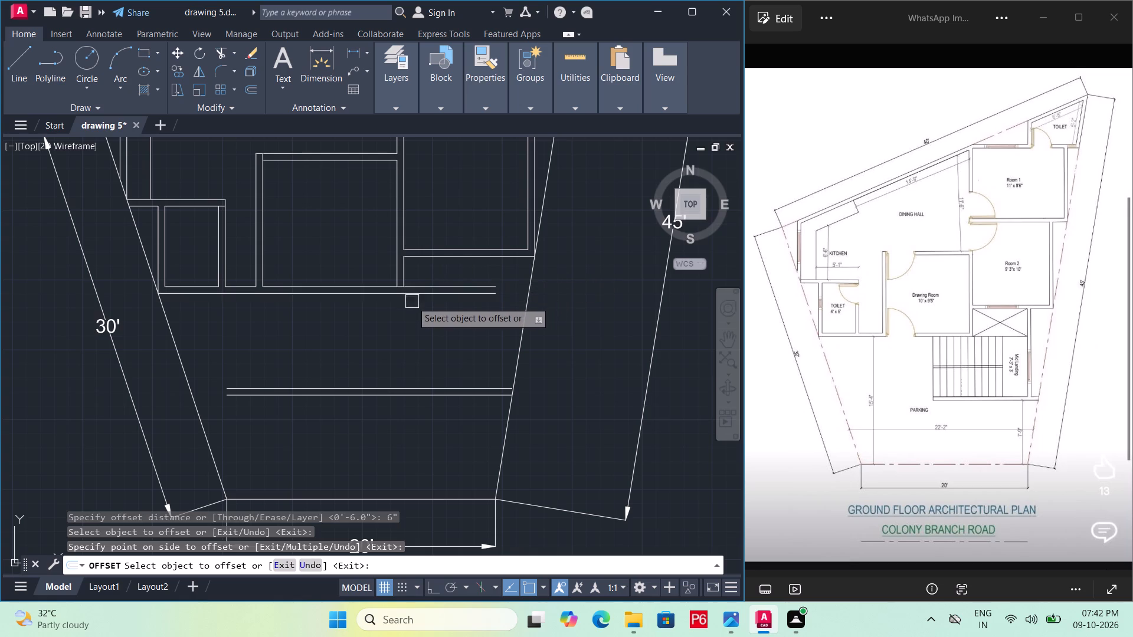
# Extend the outer line of the Drawing Room's right wall down to the outer line of its lower wall.
pyautogui.scroll(3, 406, 288)
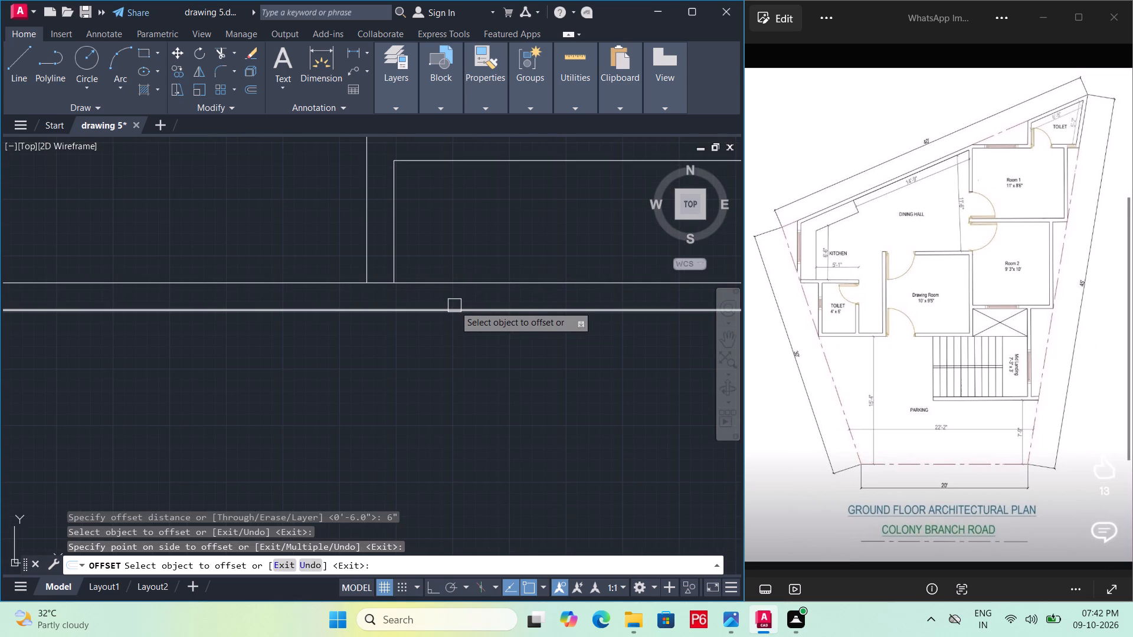
pyautogui.write('ex')
pyautogui.press('space')
pyautogui.press('space')
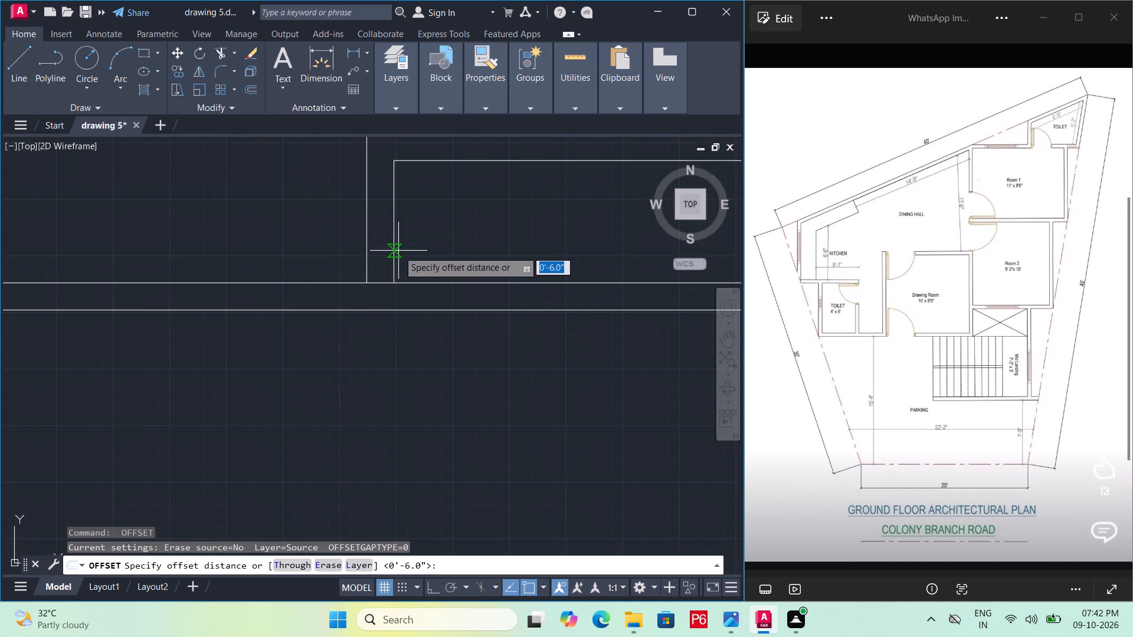
pyautogui.press('Escape')
pyautogui.write('ex')
pyautogui.press('space')
pyautogui.press('space')
pyautogui.doubleClick(393, 242)
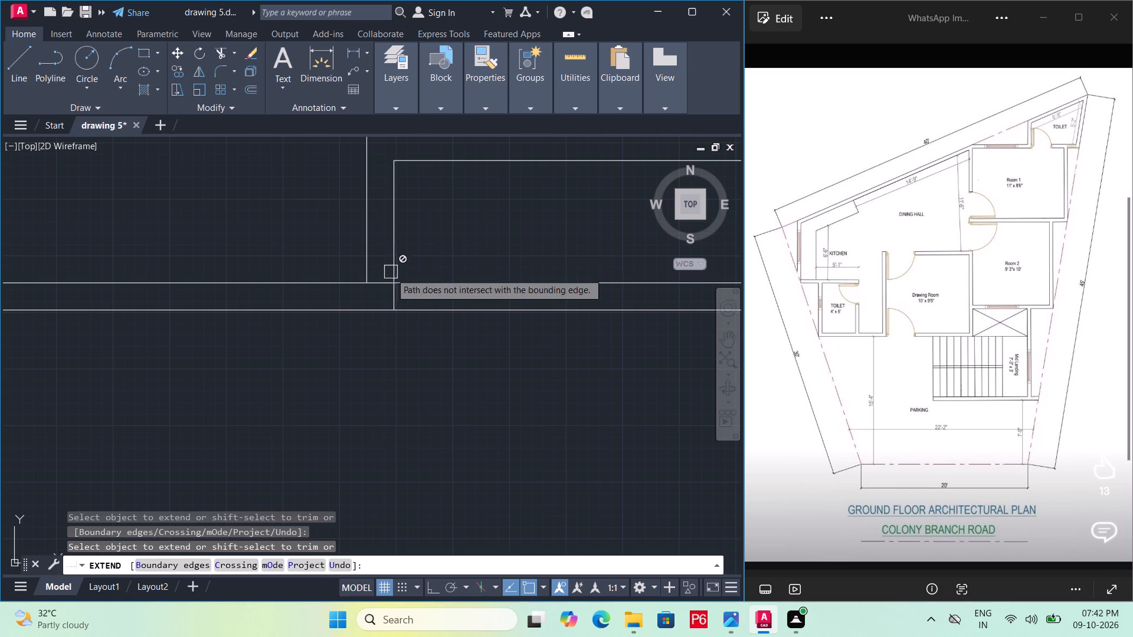
# Trim the lower wall's inner line where it crosses the Drawing Room's right wall thickness and save the drawing.
pyautogui.scroll(1, 389, 277)
pyautogui.press('Escape')
pyautogui.write('tr')
pyautogui.press('space')
pyautogui.press('space')
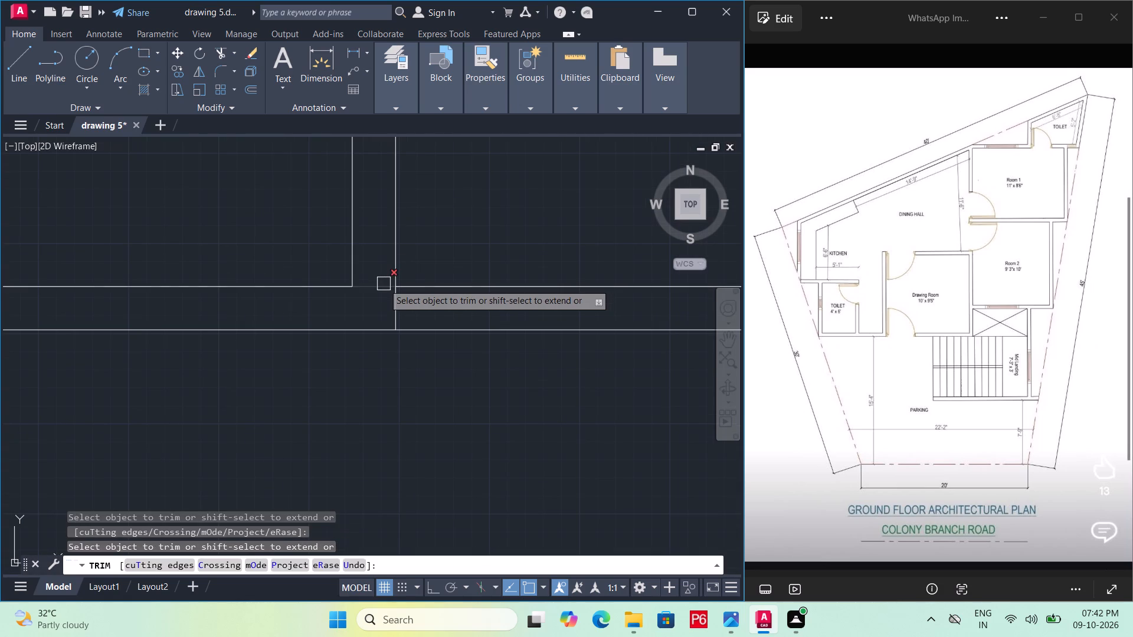
pyautogui.click(384, 284)
pyautogui.scroll(-2, 384, 284)
pyautogui.hotkey('ctrl', 's')
pyautogui.hotkey('ctrl', 's')
pyautogui.hotkey('ctrl', 's')
pyautogui.moveTo(418, 337); pyautogui.dragTo(351, 328, button='middle')
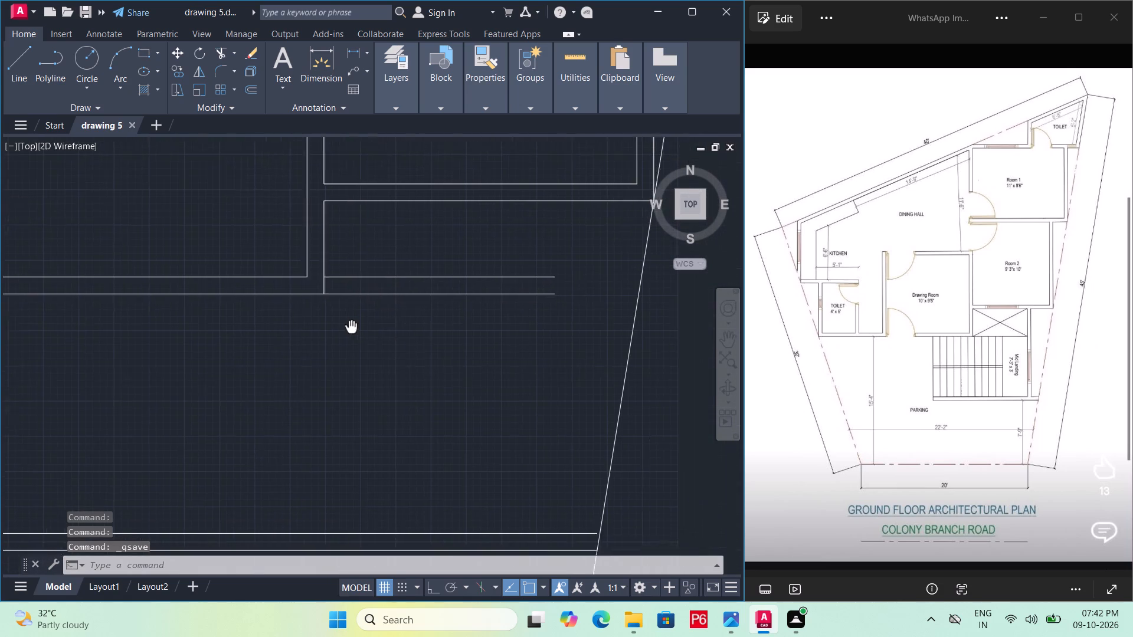
pyautogui.moveTo(351, 328); pyautogui.dragTo(358, 333, button='middle')
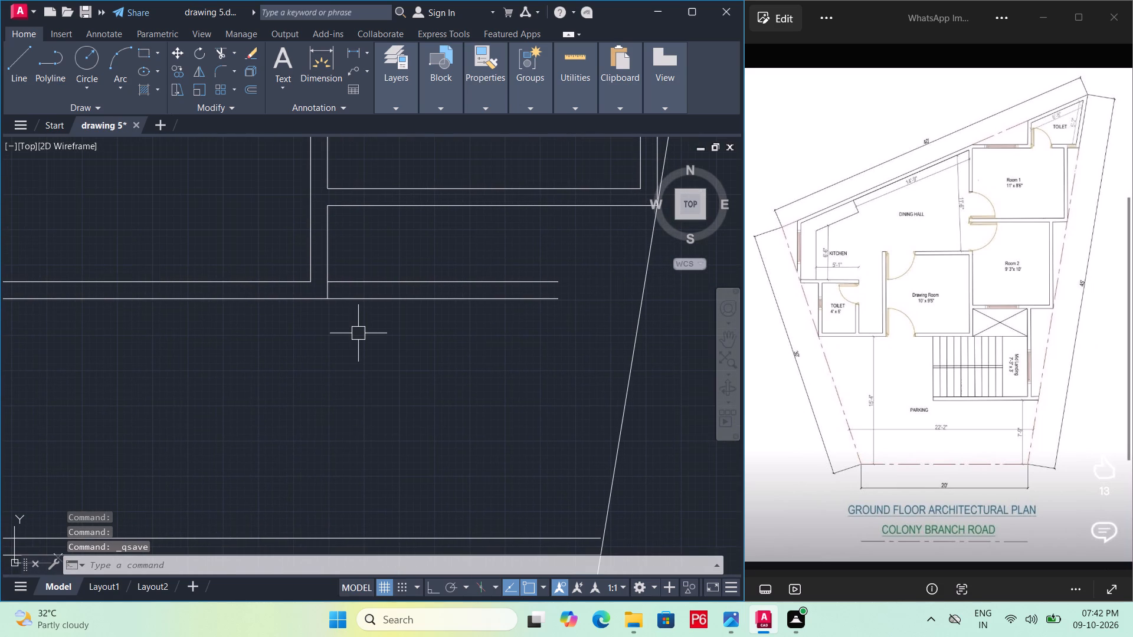
pyautogui.hotkey('ctrl', 's')
pyautogui.hotkey('ctrl', 's')
pyautogui.hotkey('ctrl', 's')
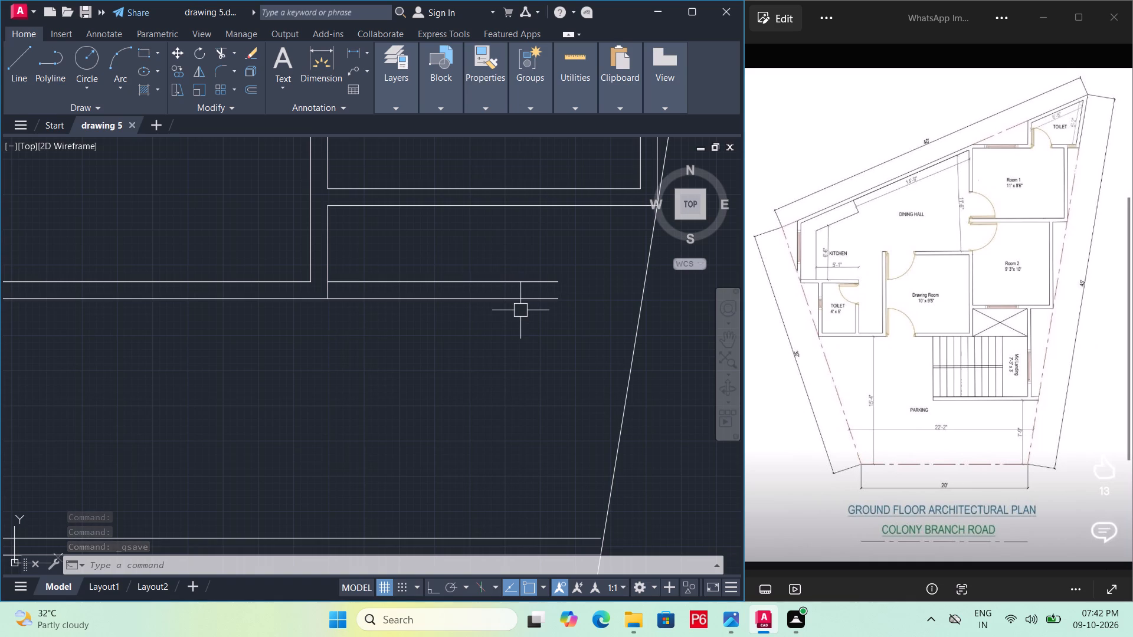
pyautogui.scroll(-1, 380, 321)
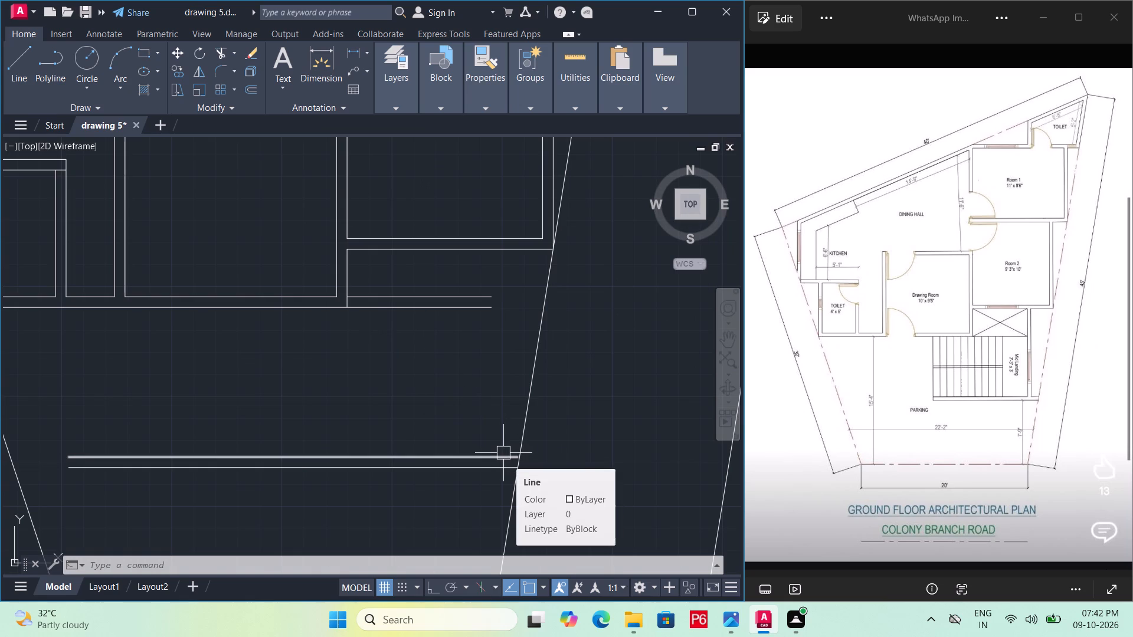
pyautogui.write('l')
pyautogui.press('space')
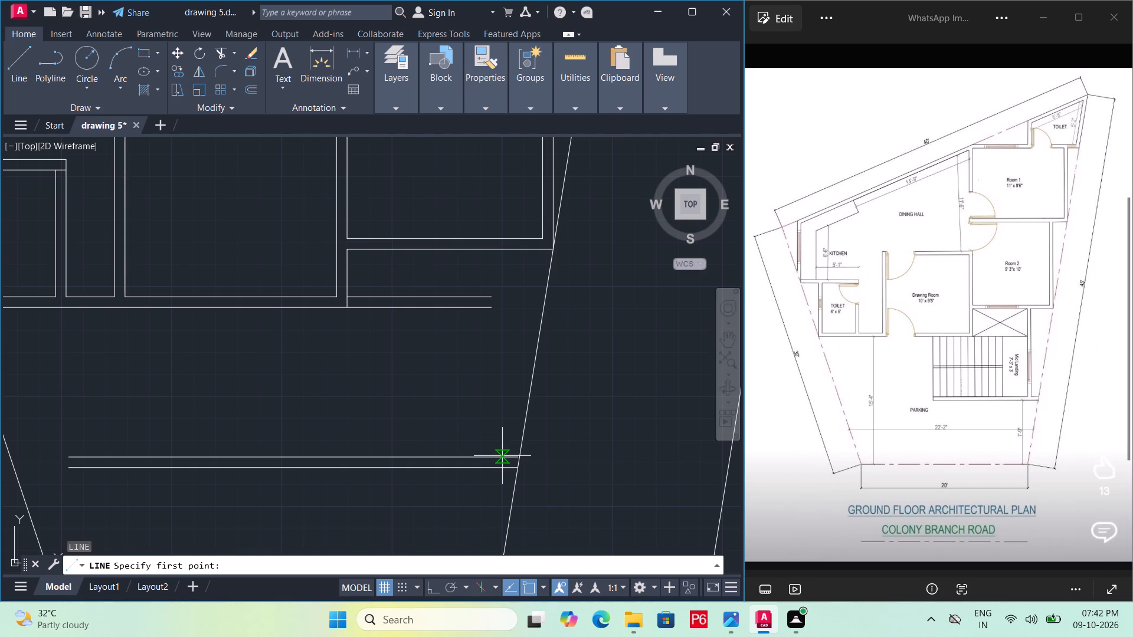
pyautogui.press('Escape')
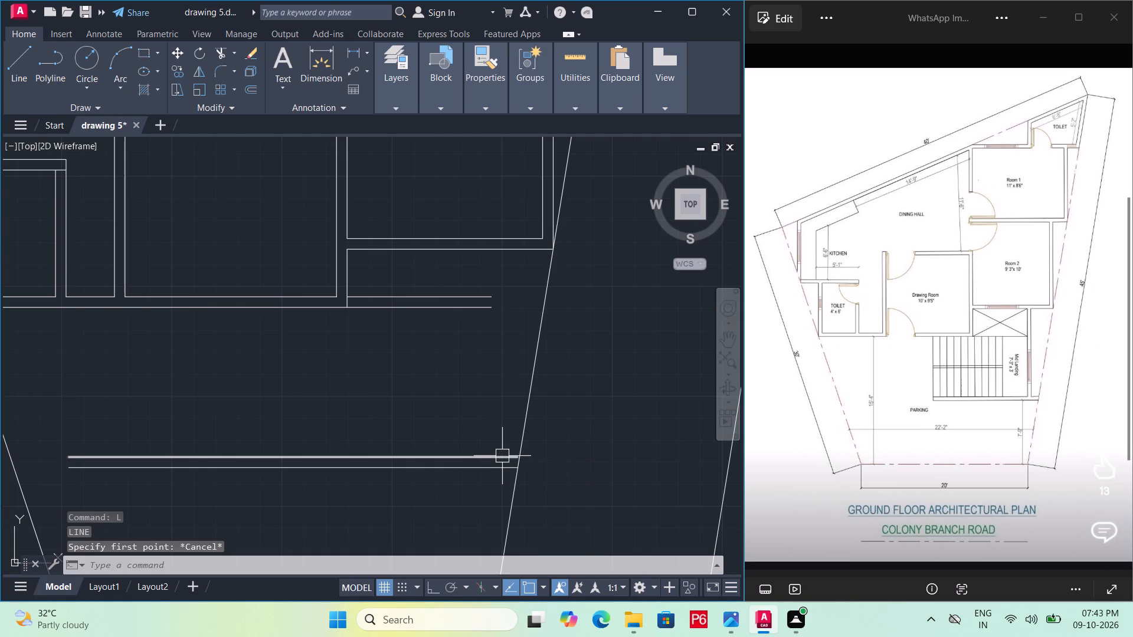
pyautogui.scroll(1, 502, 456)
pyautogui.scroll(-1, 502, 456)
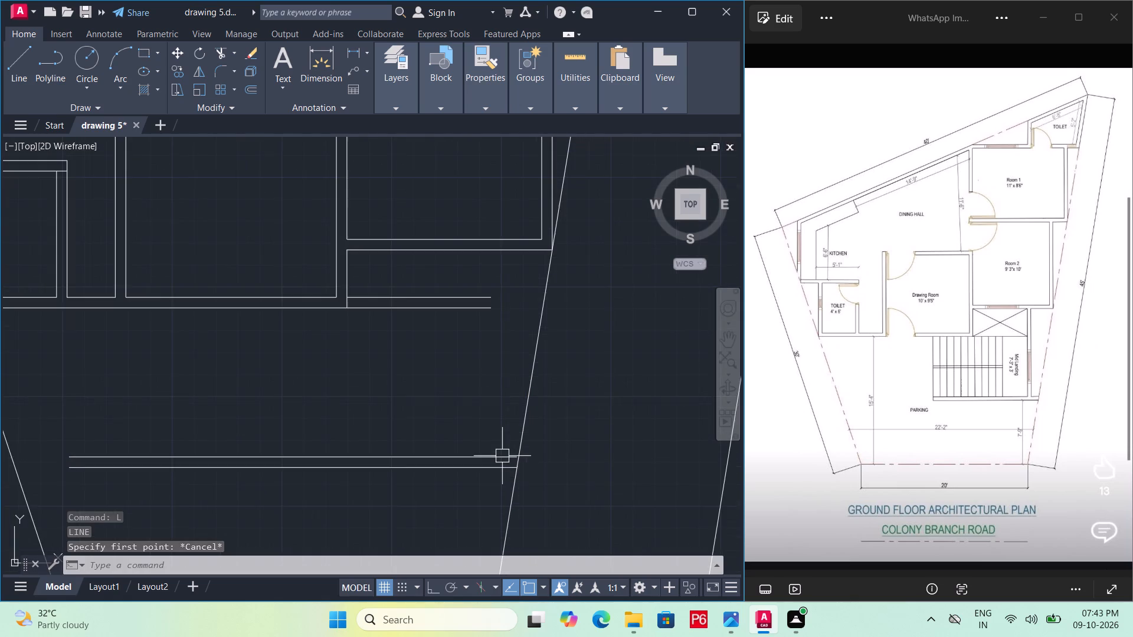
# Delete the leftover inner line segment of the lower wall to the right of the Drawing Room and save the drawing.
pyautogui.scroll(-1, 502, 456)
pyautogui.moveTo(502, 455); pyautogui.dragTo(533, 383, button='middle')
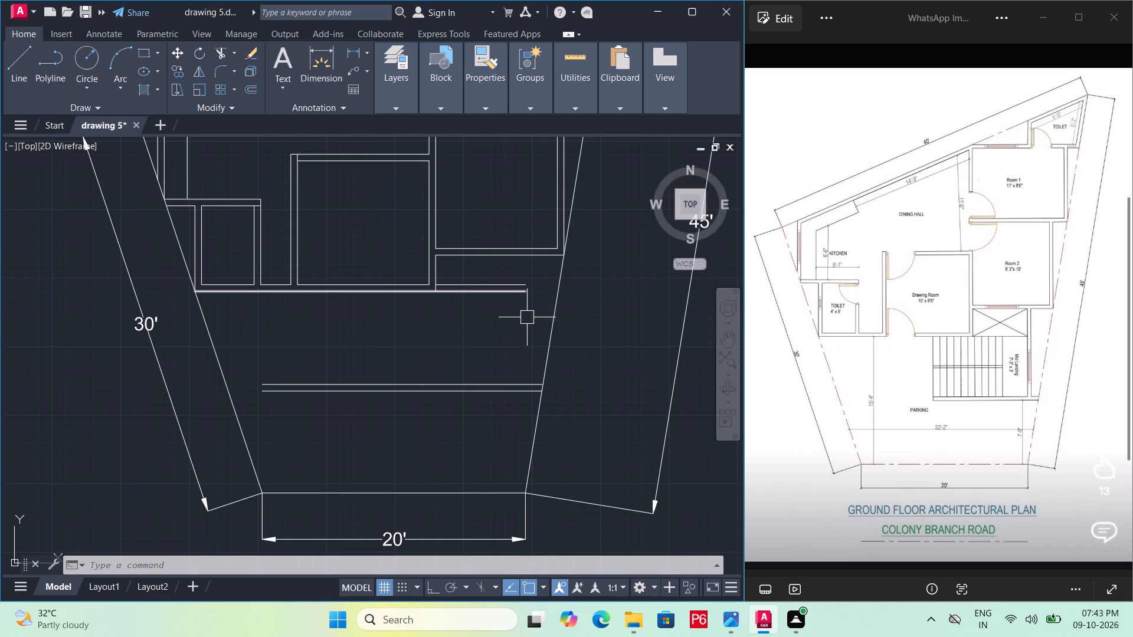
pyautogui.click(515, 283)
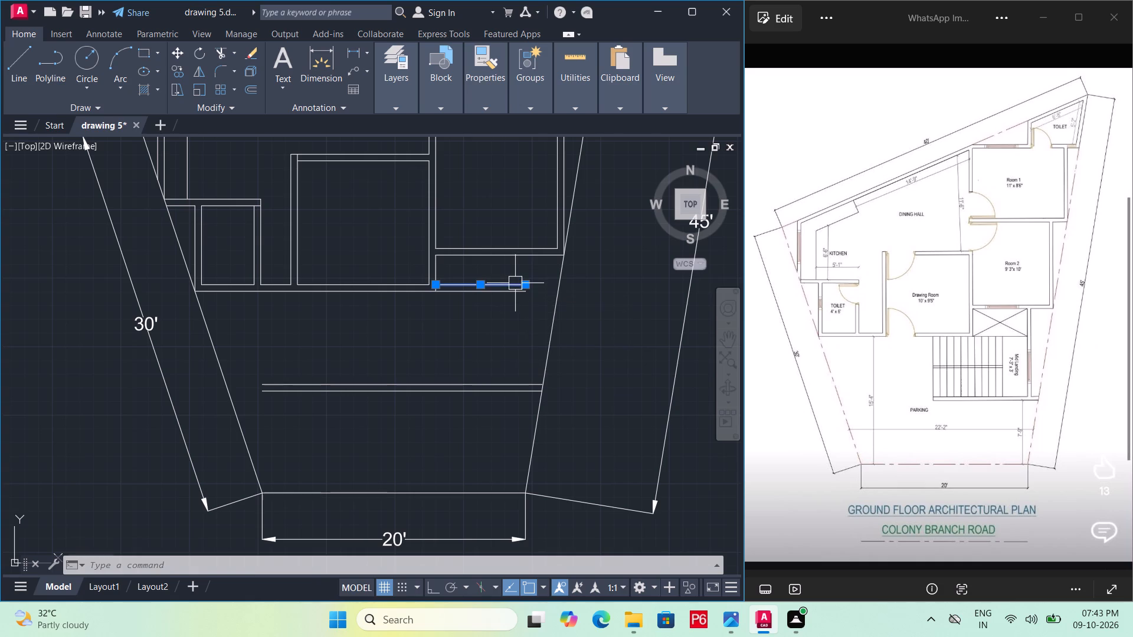
pyautogui.press('Delete')
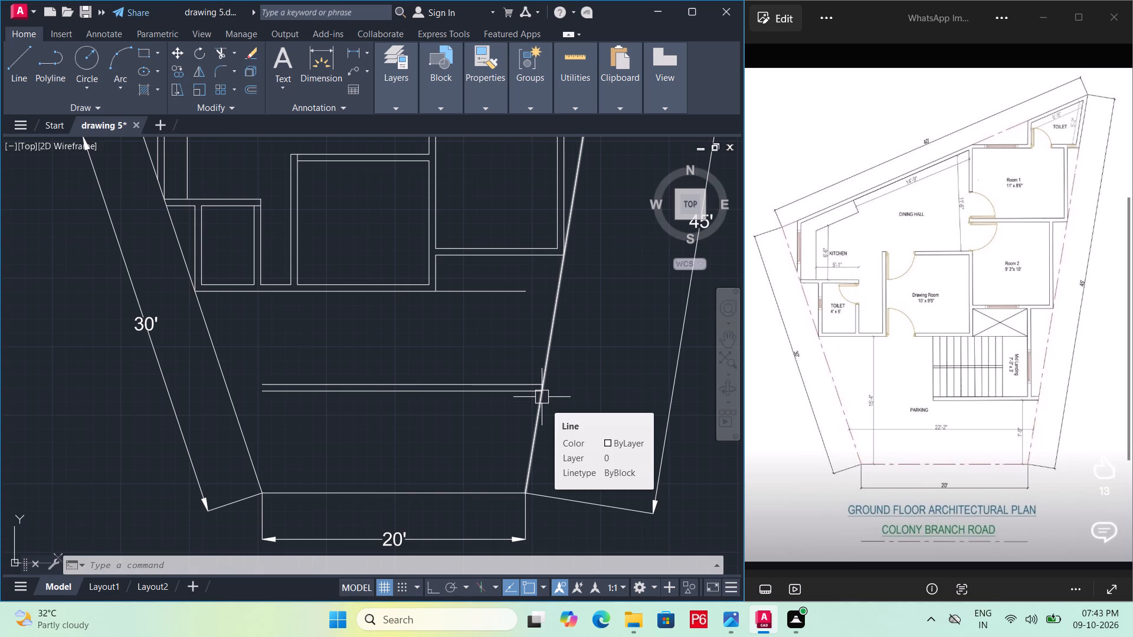
pyautogui.scroll(1, 541, 393)
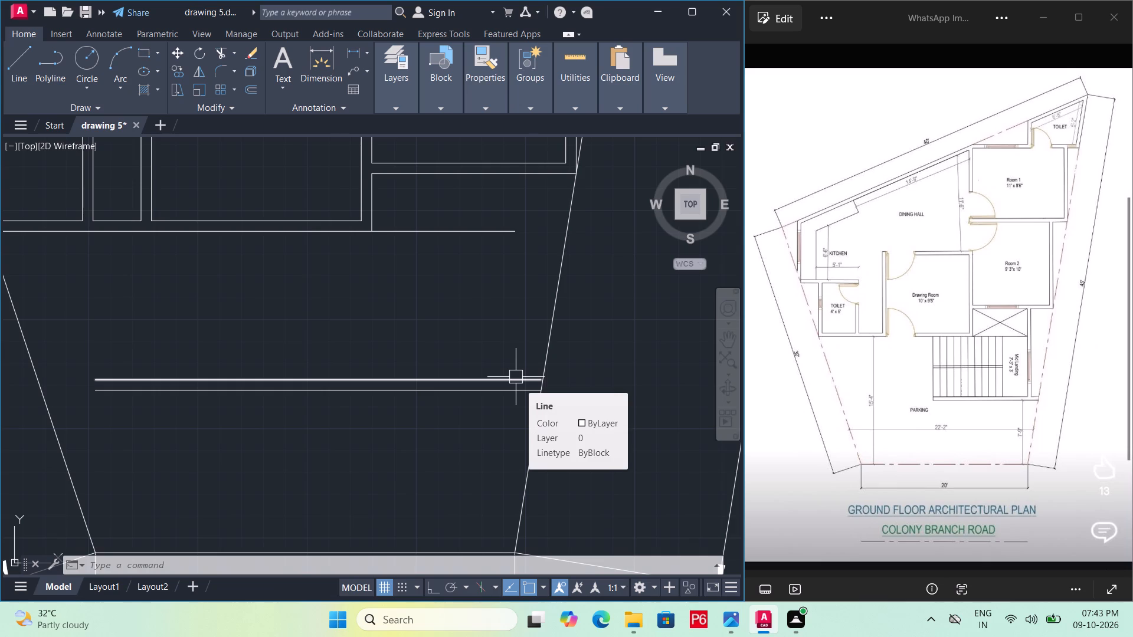
pyautogui.moveTo(571, 357); pyautogui.dragTo(530, 359, button='middle')
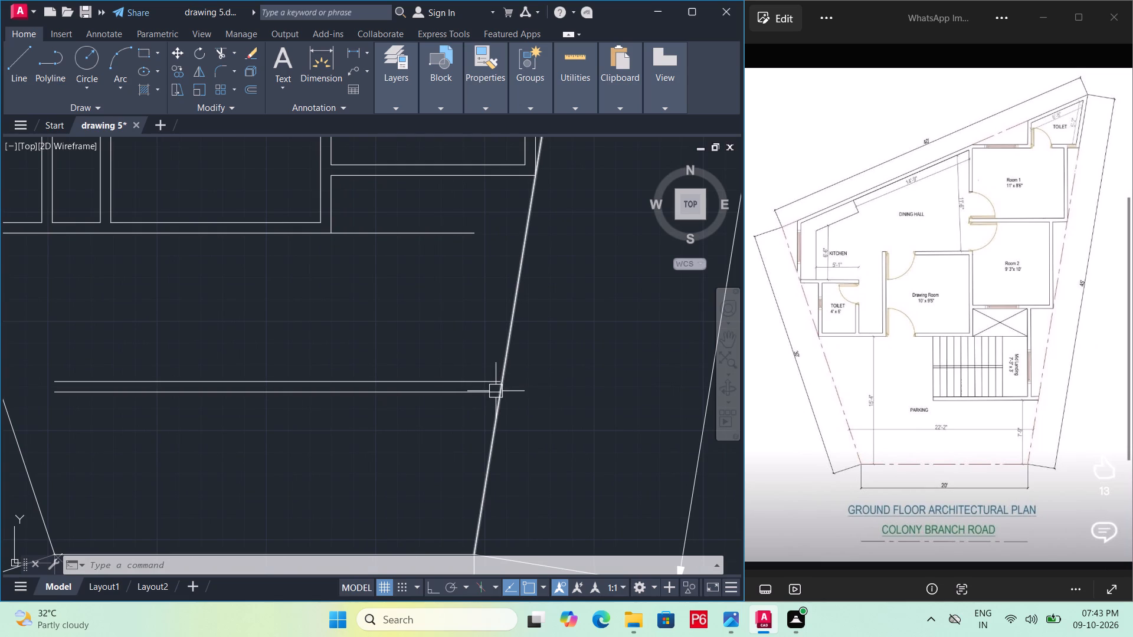
pyautogui.hotkey('ctrl', 's')
pyautogui.hotkey('ctrl', 's')
pyautogui.hotkey('ctrl', 's')
pyautogui.hotkey('ctrl', 's')
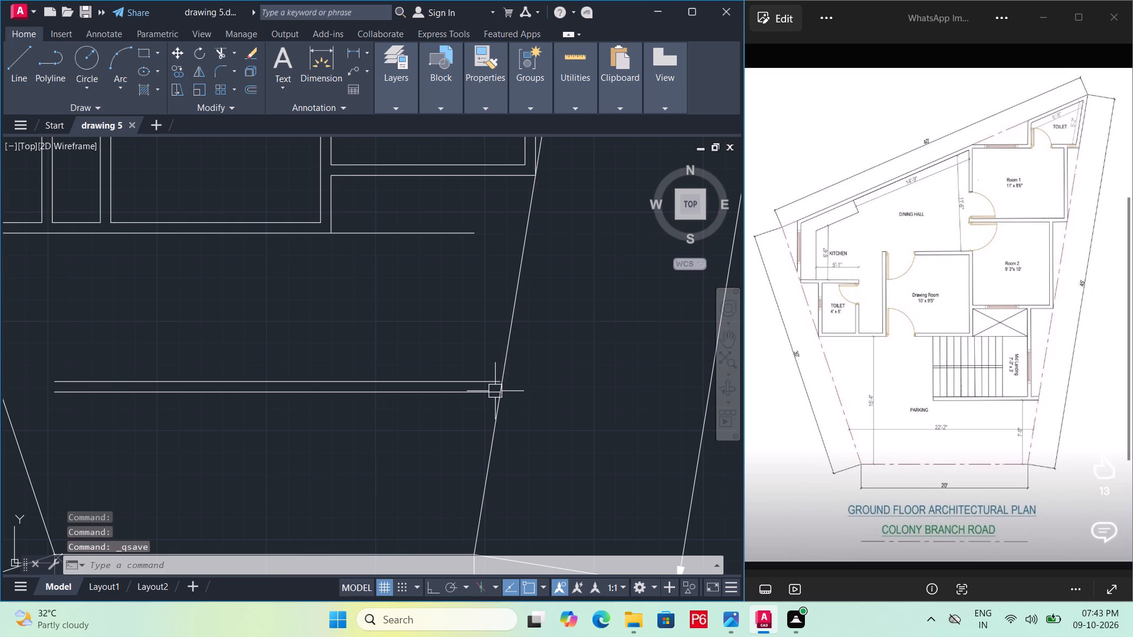
pyautogui.hotkey('ctrl', 's')
# Extend the upper line of the staircase area's lower wall to the slanted right plot boundary and save the drawing.
pyautogui.scroll(1, 487, 396)
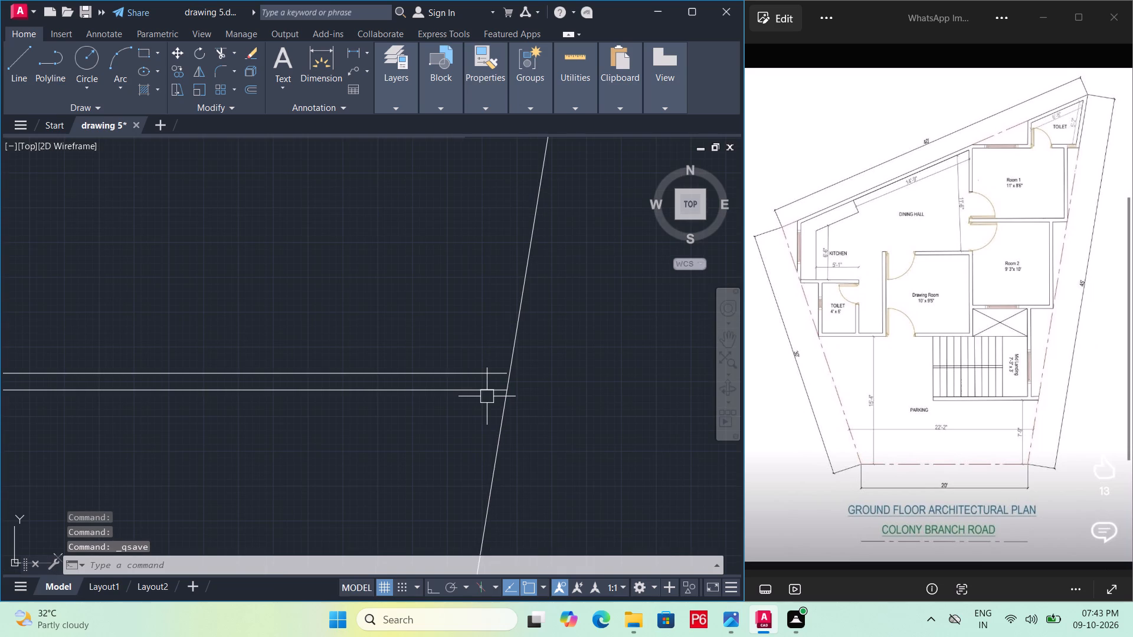
pyautogui.scroll(2, 499, 372)
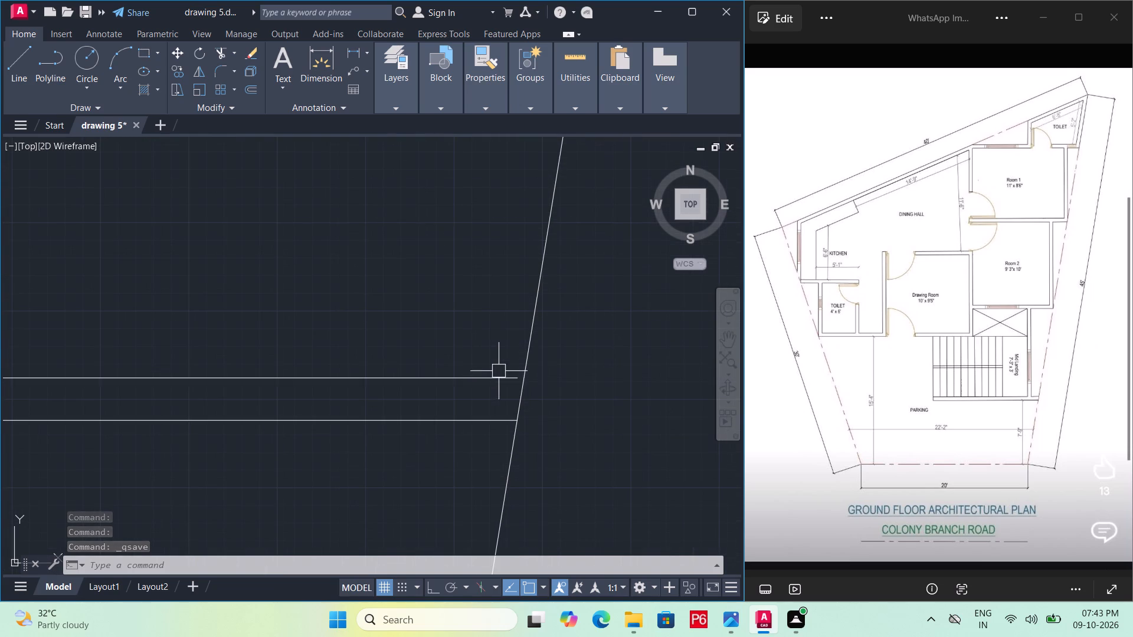
pyautogui.write('ex')
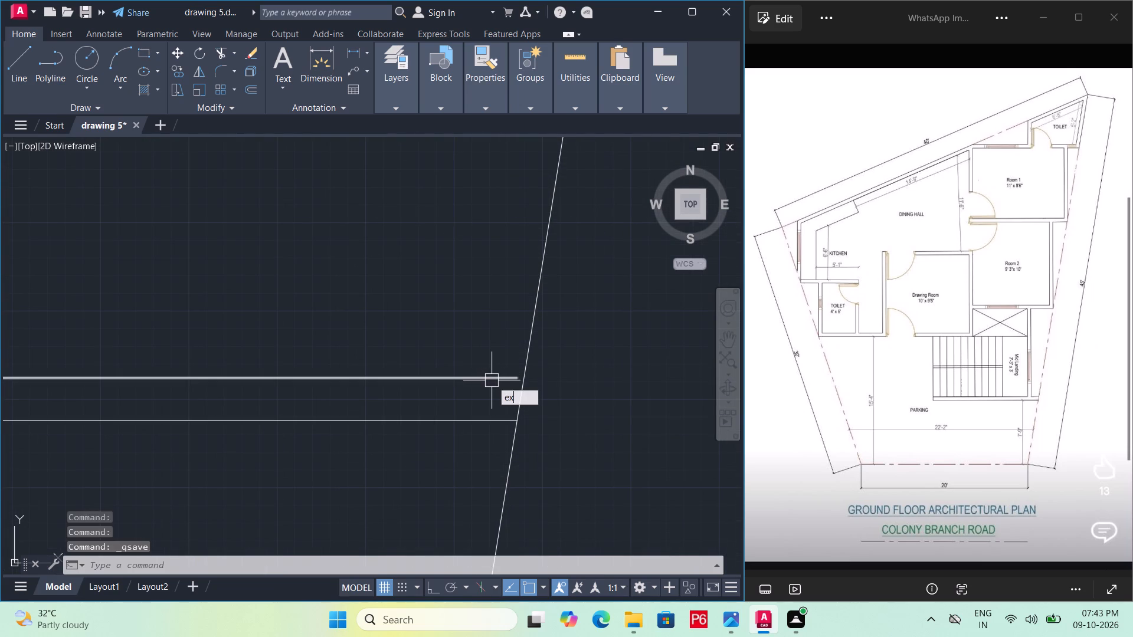
pyautogui.press('space')
pyautogui.press('space')
pyautogui.click(492, 380)
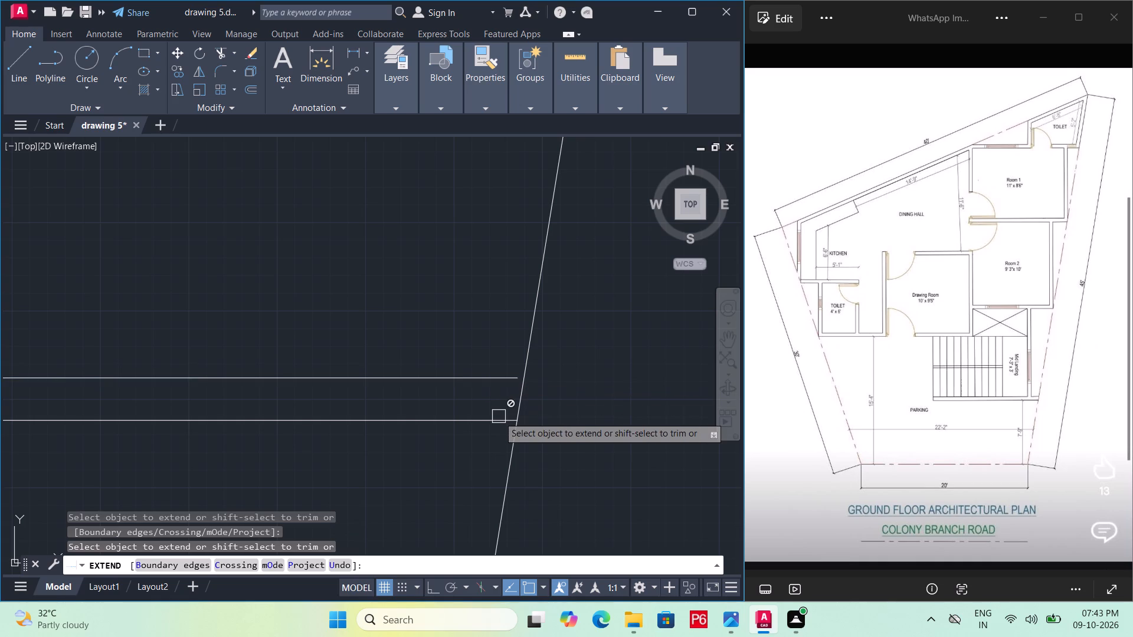
pyautogui.hotkey('ctrl', 's')
pyautogui.hotkey('ctrl', 's')
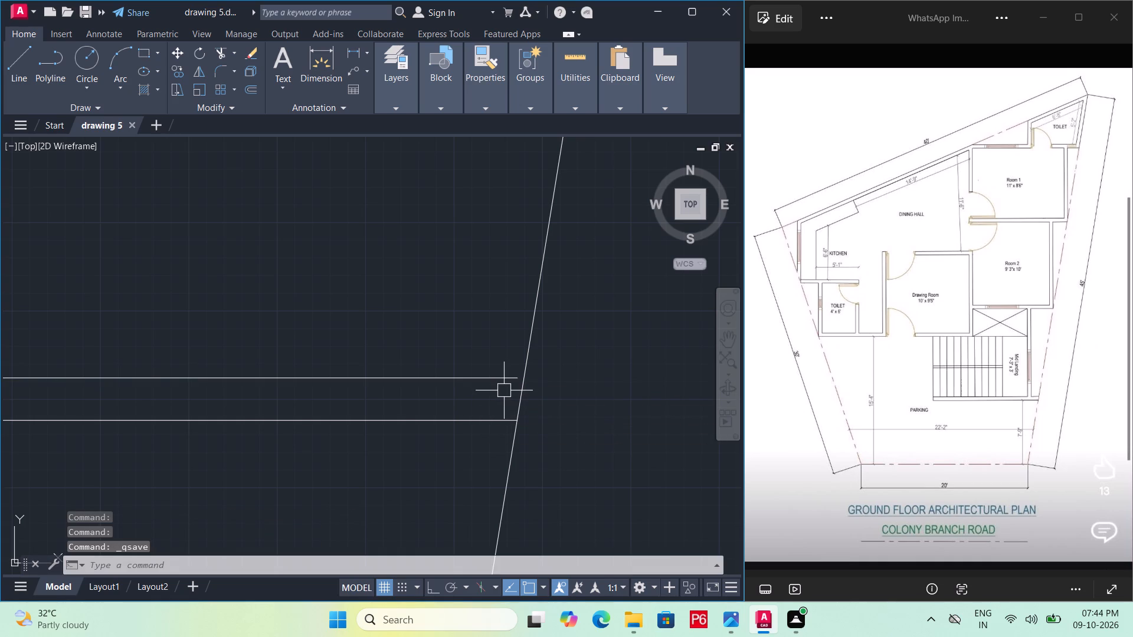
pyautogui.write('ex')
pyautogui.press('space')
pyautogui.click(507, 380)
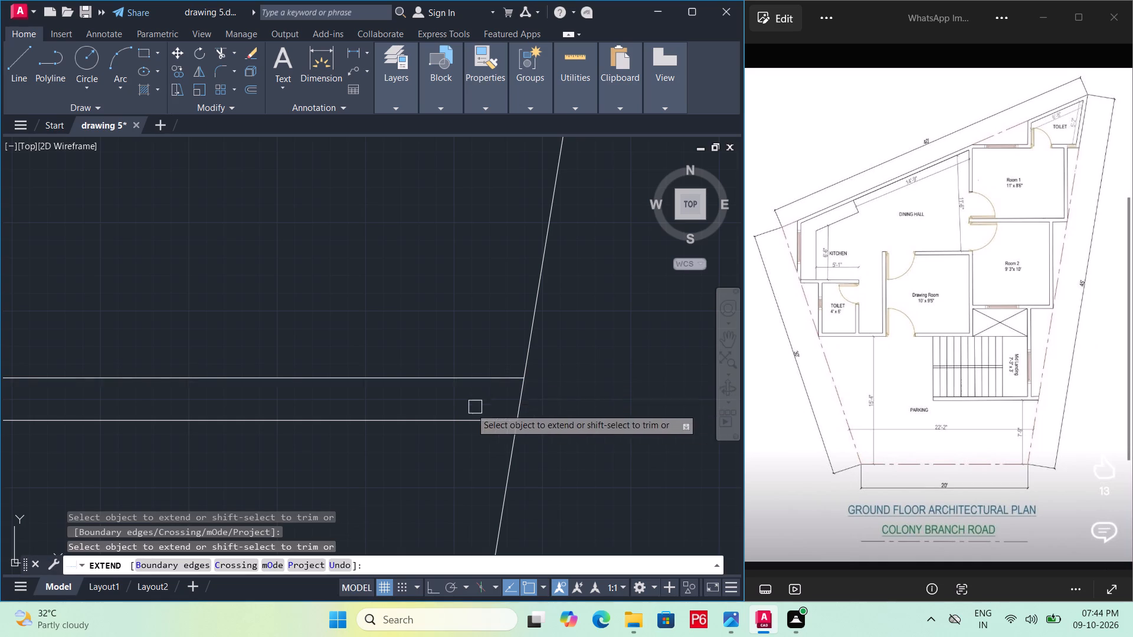
pyautogui.scroll(-2, 459, 384)
pyautogui.hotkey('ctrl', 's')
pyautogui.hotkey('ctrl', 's')
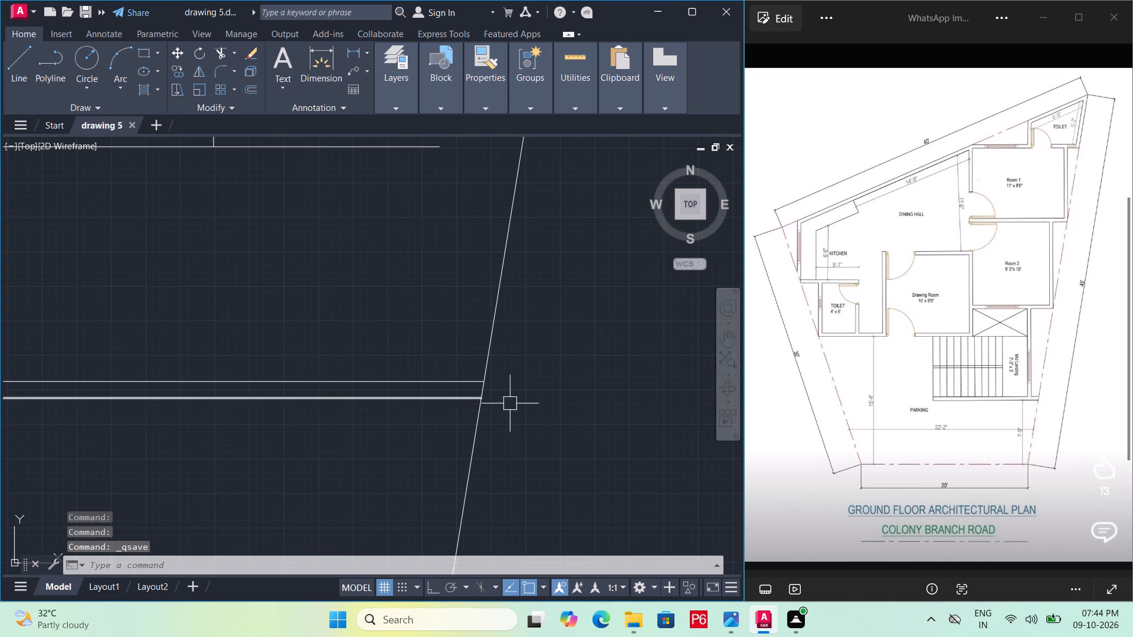
# Draw a 9'10" vertical line from the right end of the staircase's lower wall up to Room 2's lower wall.
pyautogui.scroll(5, 491, 393)
pyautogui.scroll(-2, 513, 420)
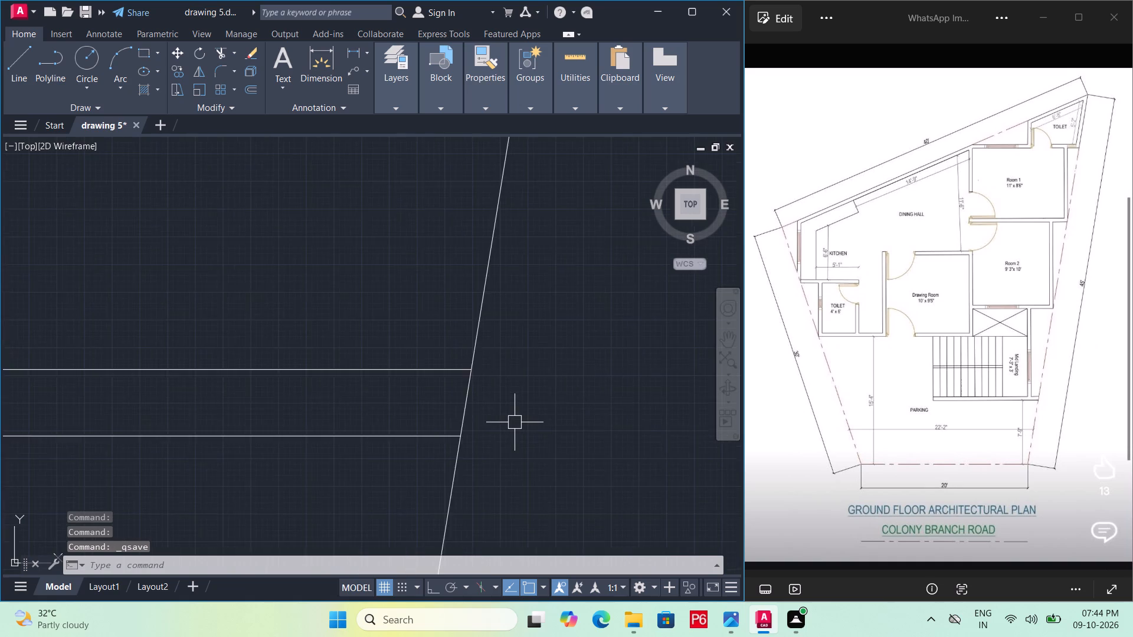
pyautogui.scroll(-5, 515, 422)
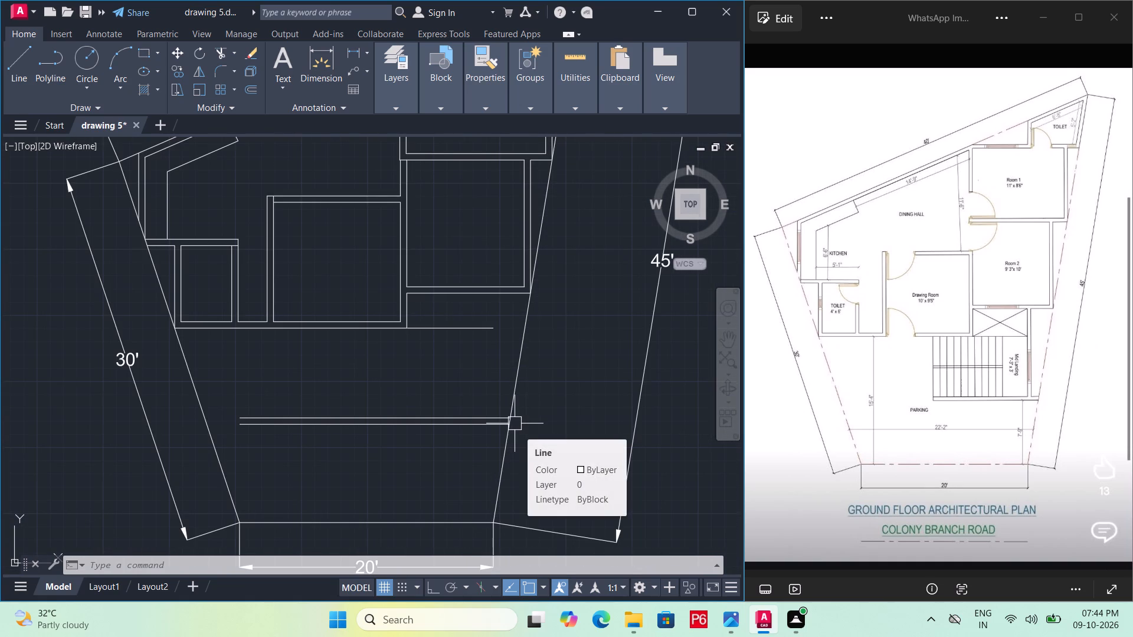
pyautogui.scroll(-1, 500, 425)
pyautogui.moveTo(483, 425); pyautogui.dragTo(458, 418, button='middle')
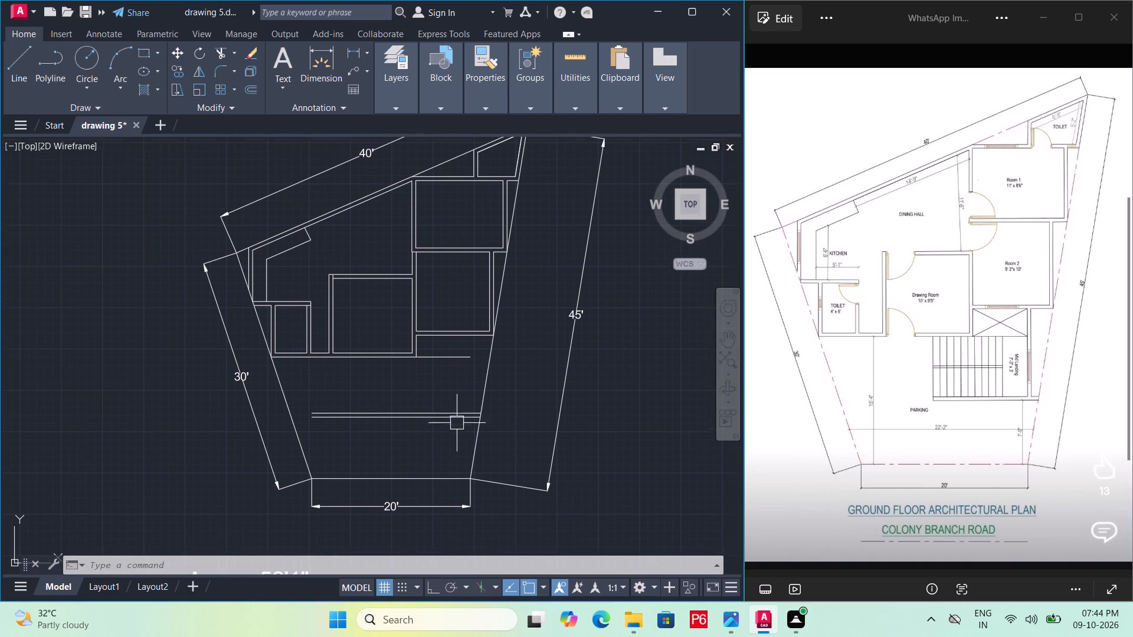
pyautogui.moveTo(454, 436); pyautogui.dragTo(448, 475, button='middle')
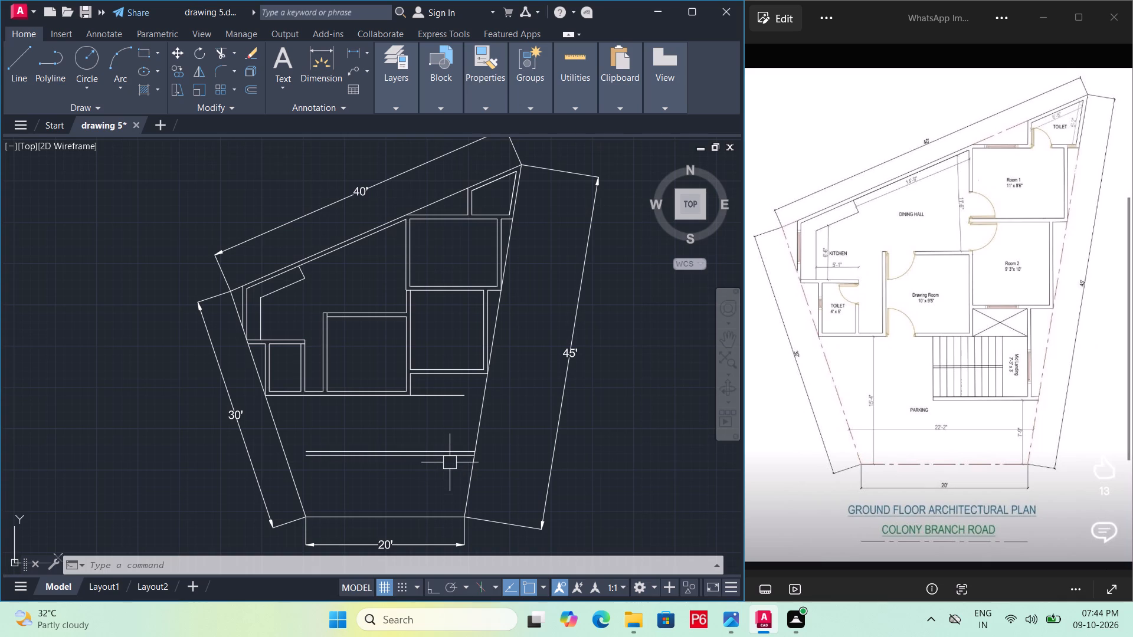
pyautogui.scroll(1, 462, 466)
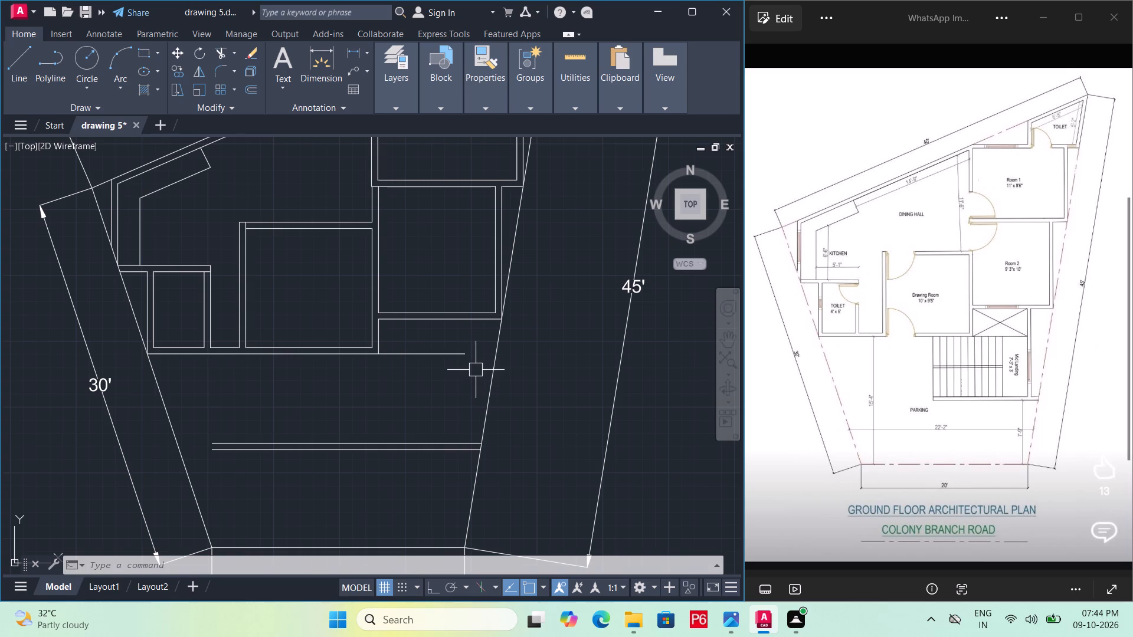
pyautogui.moveTo(446, 375); pyautogui.dragTo(411, 423, button='middle')
pyautogui.scroll(-1, 398, 409)
pyautogui.moveTo(394, 416); pyautogui.dragTo(386, 364, button='middle')
pyautogui.scroll(2, 414, 356)
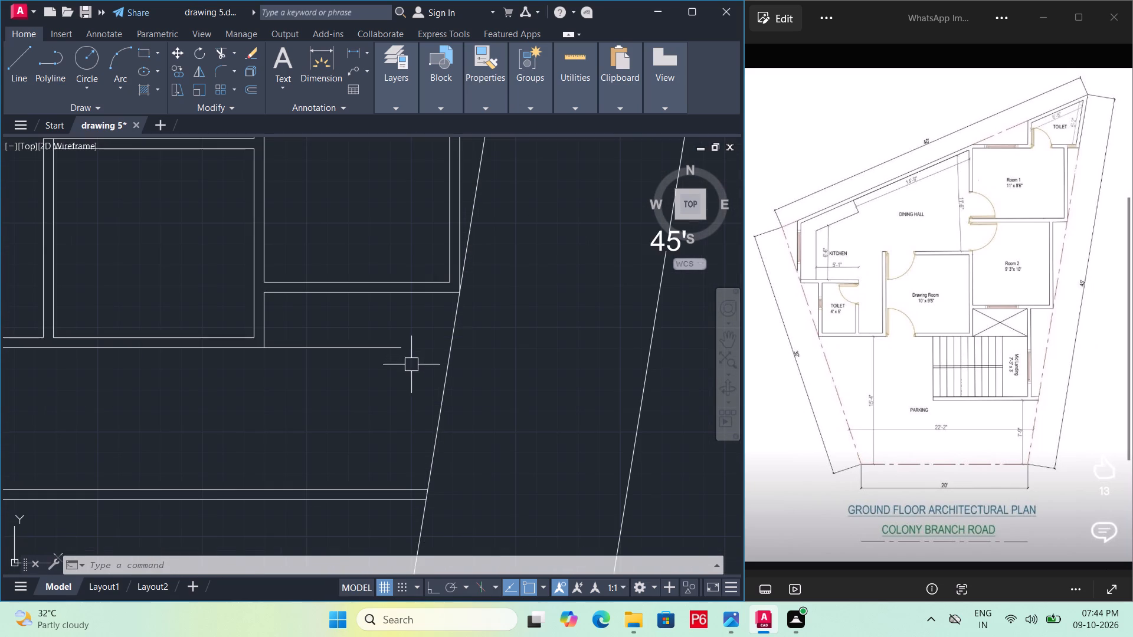
pyautogui.write('l')
pyautogui.press('space')
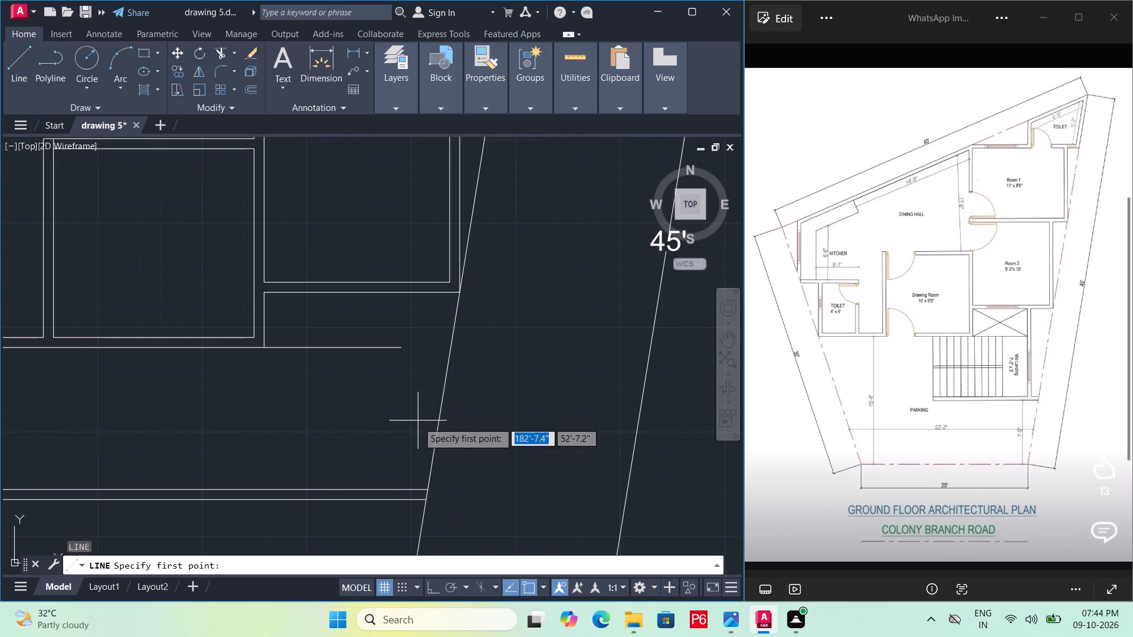
pyautogui.click(433, 492)
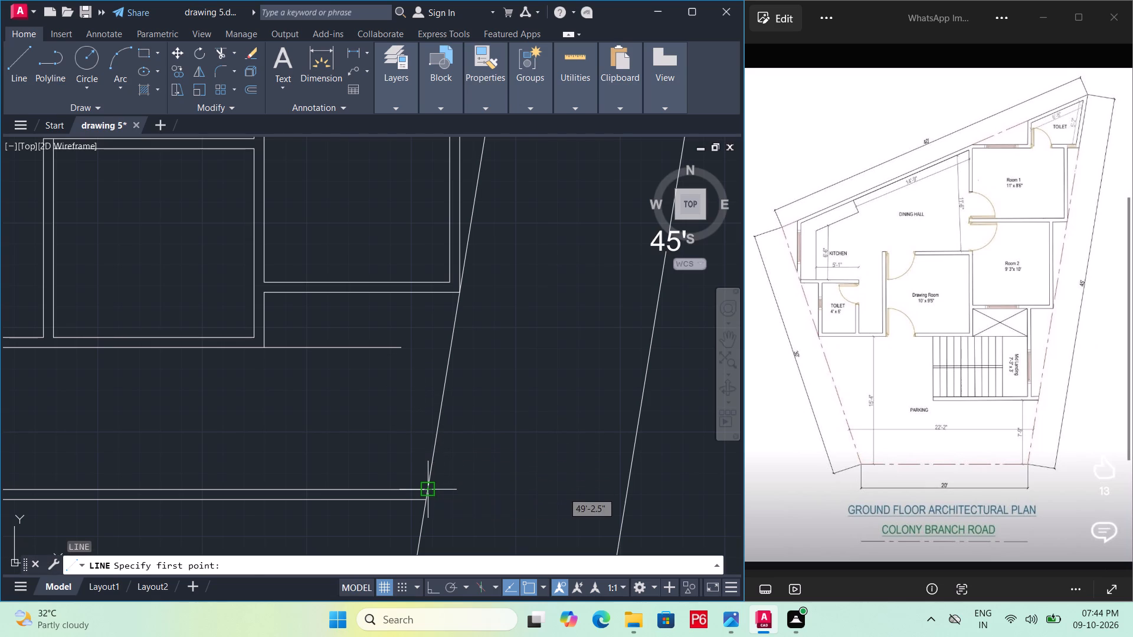
pyautogui.click(424, 297)
pyautogui.press('Escape')
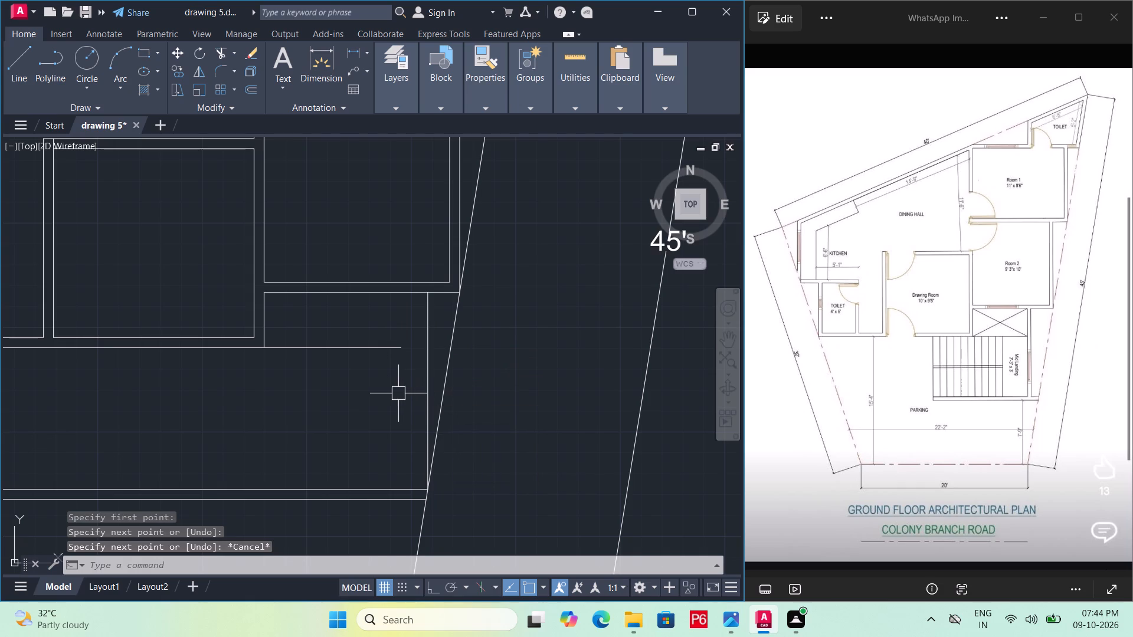
# Offset the staircase area's new vertical line 1' to the left.
pyautogui.press('o')
pyautogui.press('Return')
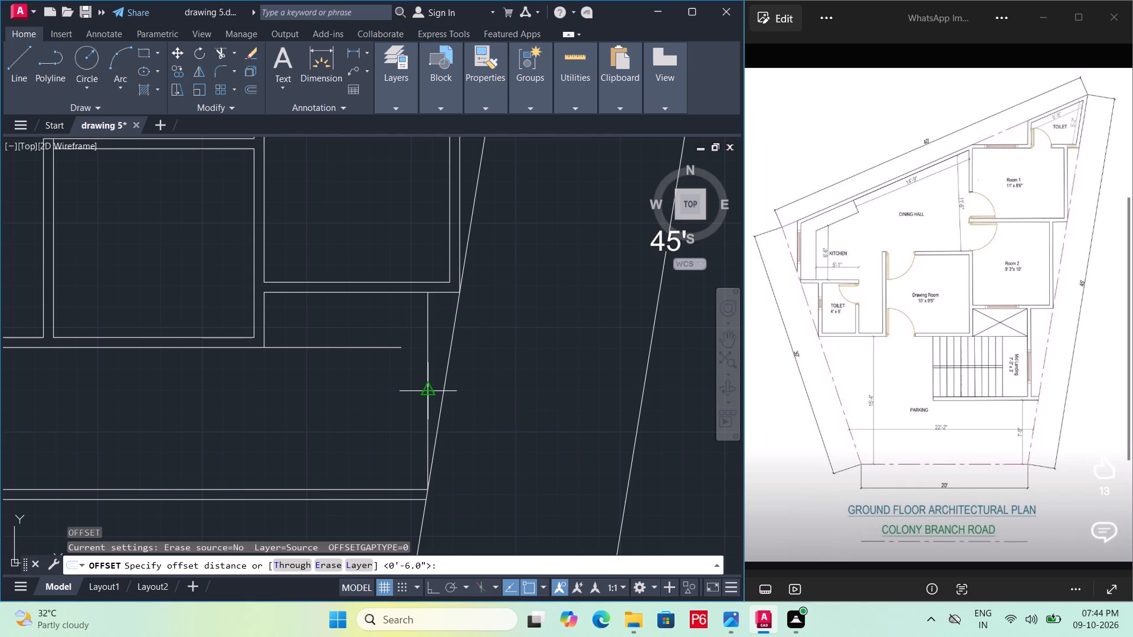
pyautogui.press('6')
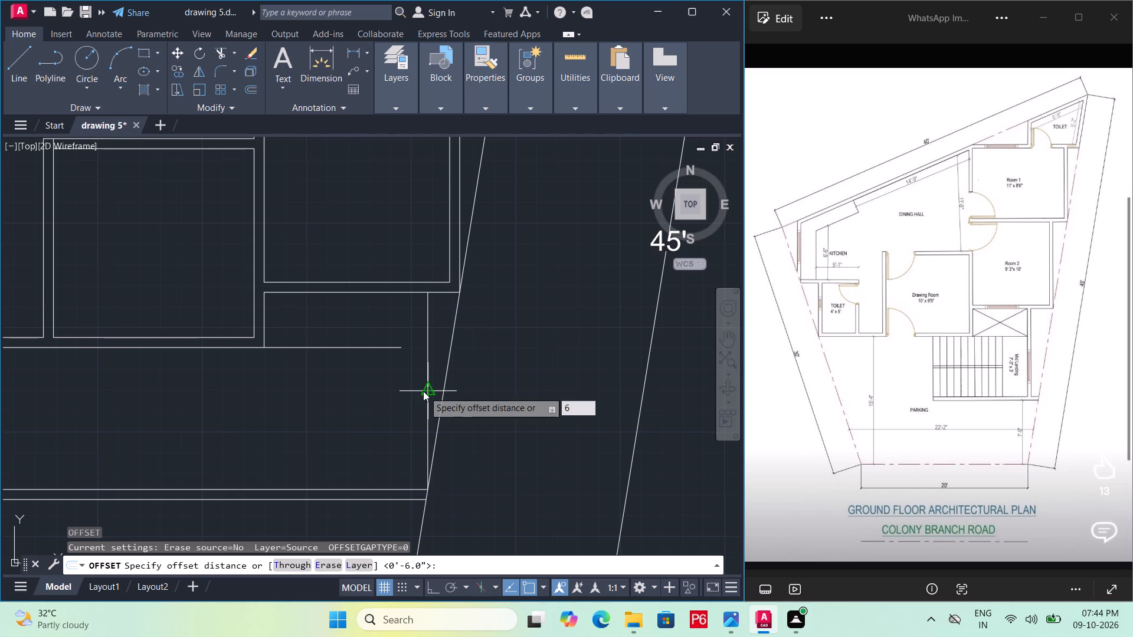
pyautogui.press('BackSpace')
pyautogui.press('1')
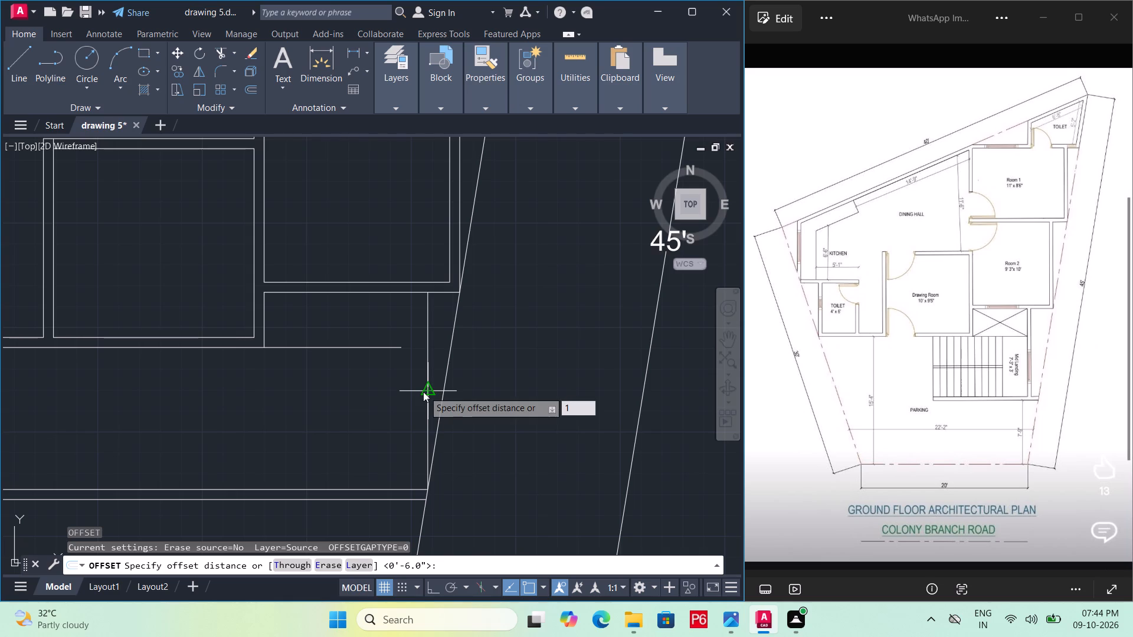
pyautogui.press("'")
pyautogui.press('Return')
pyautogui.click(424, 392)
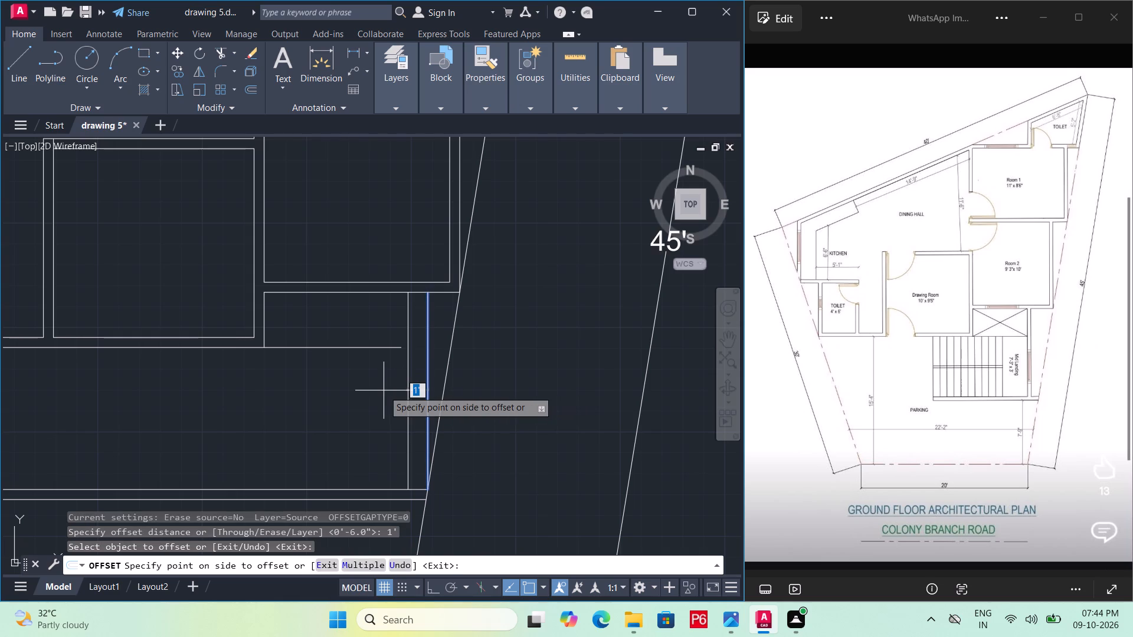
pyautogui.click(384, 390)
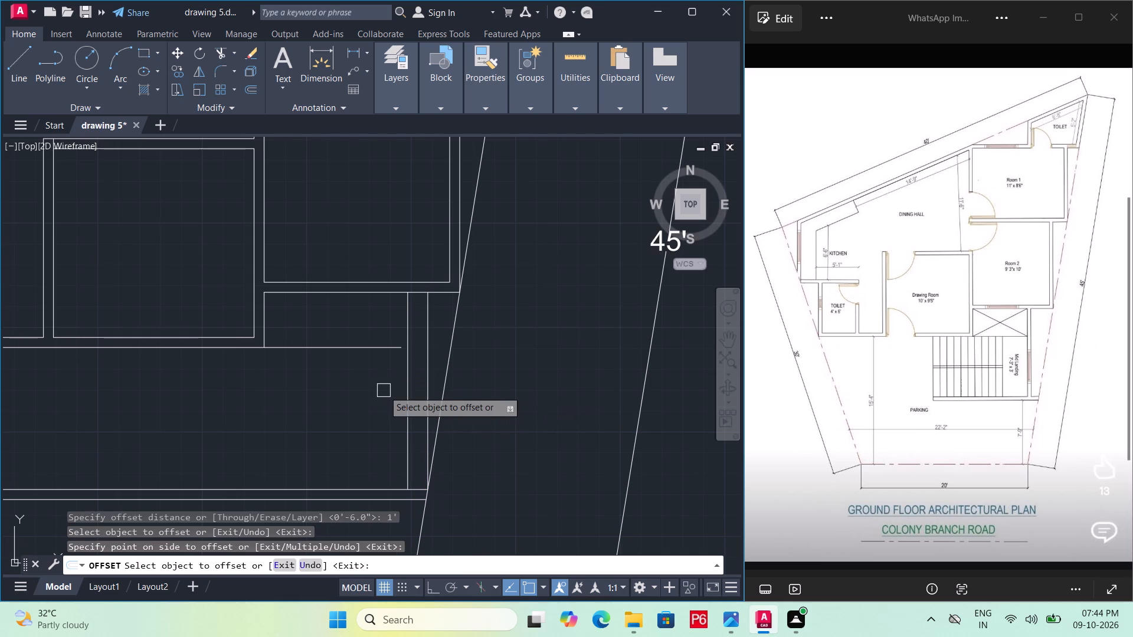
# Delete the original outer vertical line of the staircase area's right wall, keeping the offset copy.
pyautogui.press('Escape')
pyautogui.click(428, 387)
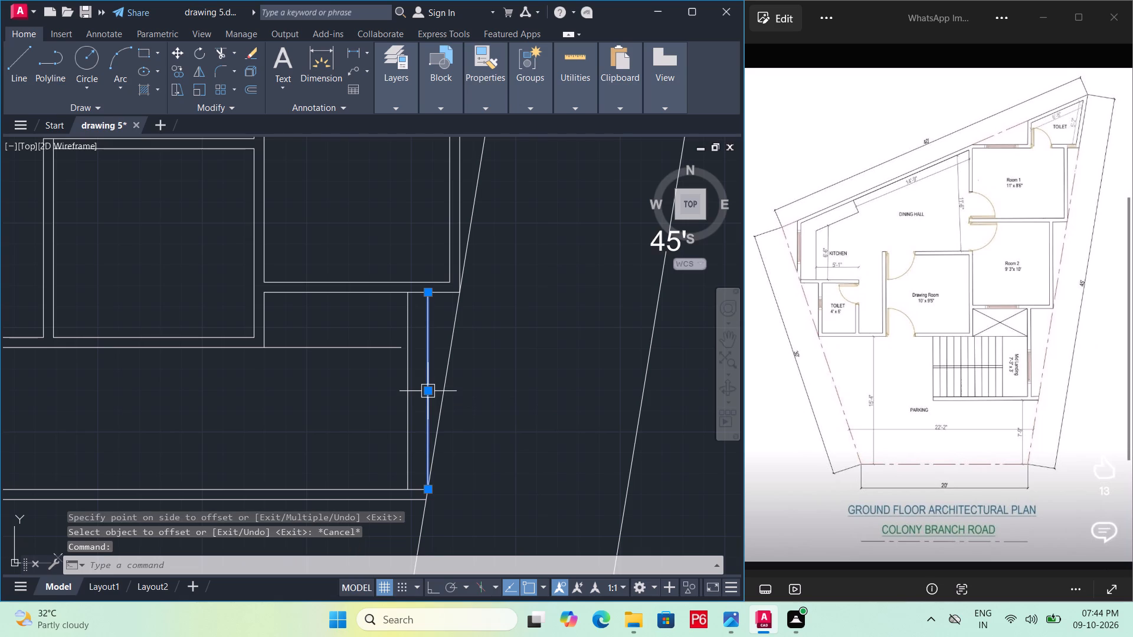
pyautogui.press('Delete')
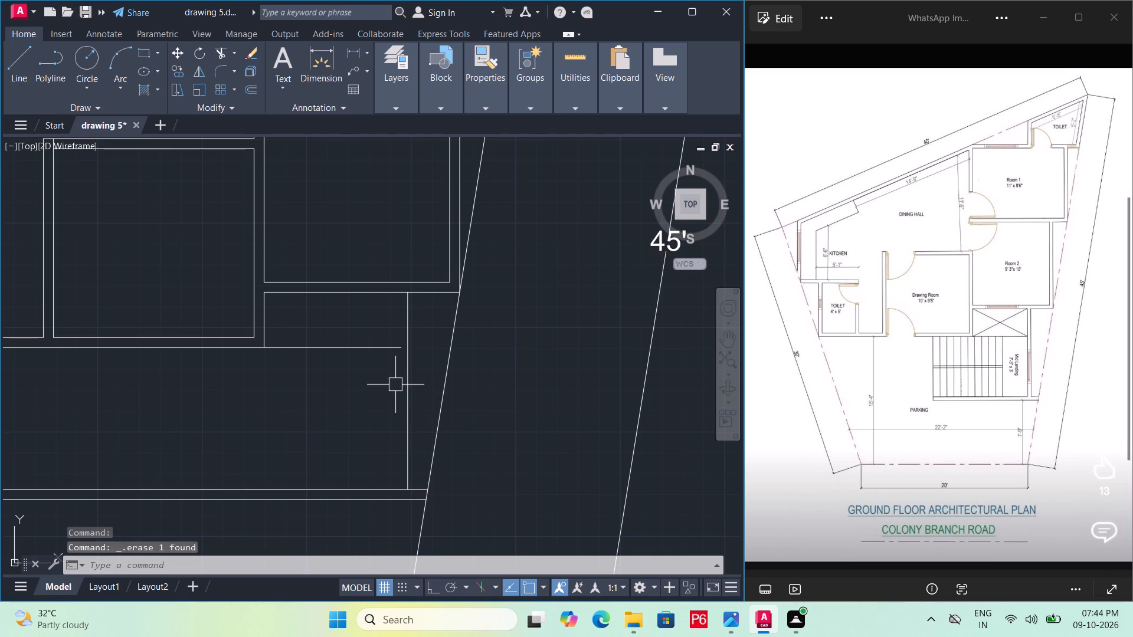
# Extend the horizontal line below the Drawing Room to the staircase area's remaining vertical line and save the drawing.
pyautogui.write('ex')
pyautogui.press('space')
pyautogui.press('space')
pyautogui.click(377, 344)
pyautogui.moveTo(389, 375); pyautogui.dragTo(420, 354, button='middle')
pyautogui.hotkey('ctrl', 's')
pyautogui.hotkey('ctrl', 's')
pyautogui.hotkey('ctrl', 's')
pyautogui.hotkey('ctrl', 's')
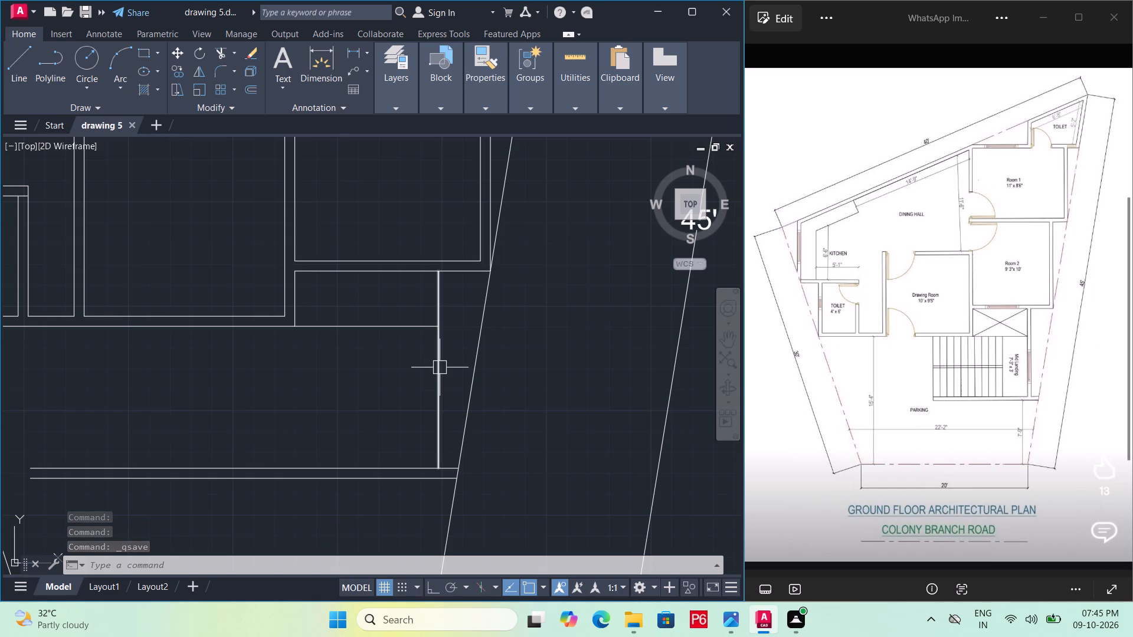
# Offset the staircase area's right vertical line 6" to the left to form the wall thickness.
pyautogui.press('o')
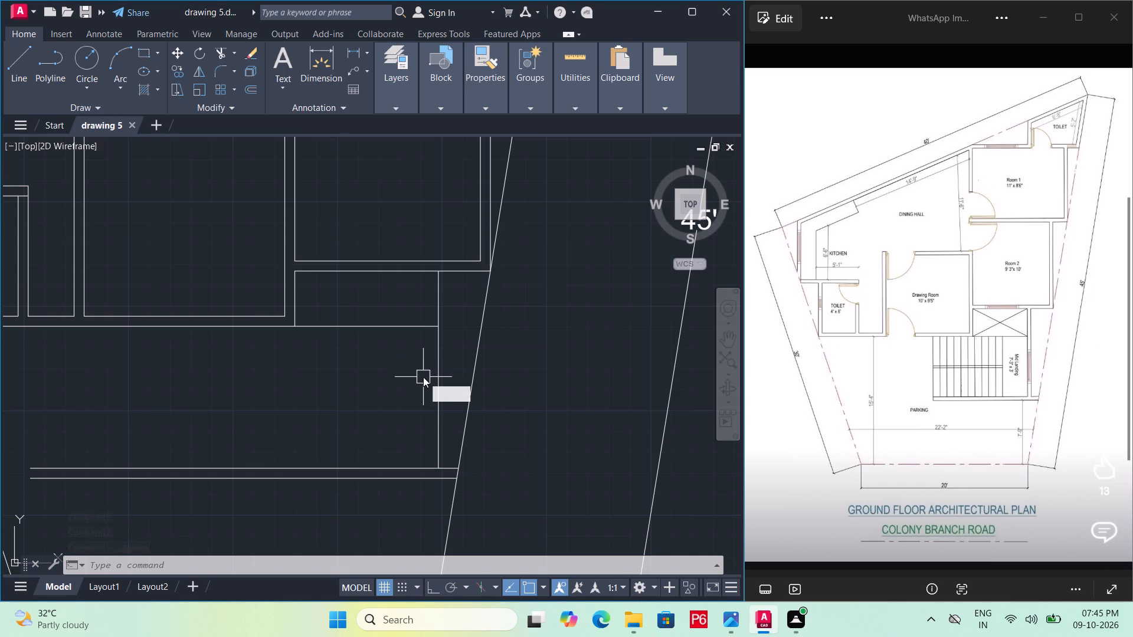
pyautogui.press('Return')
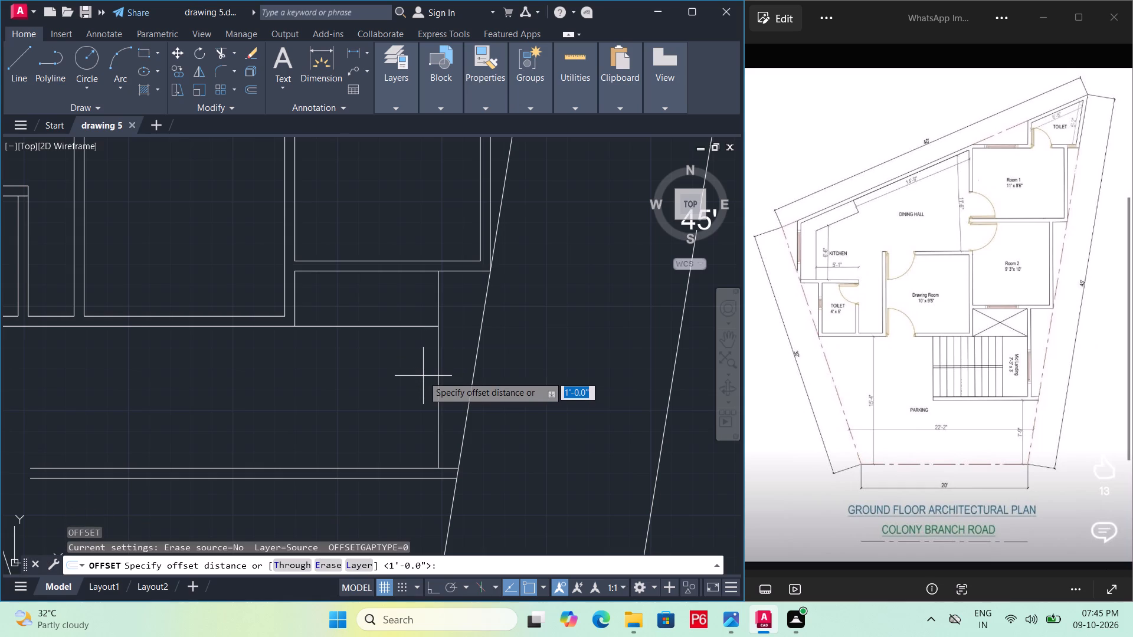
pyautogui.press('6')
pyautogui.hotkey('shift', '"')
pyautogui.press('Return')
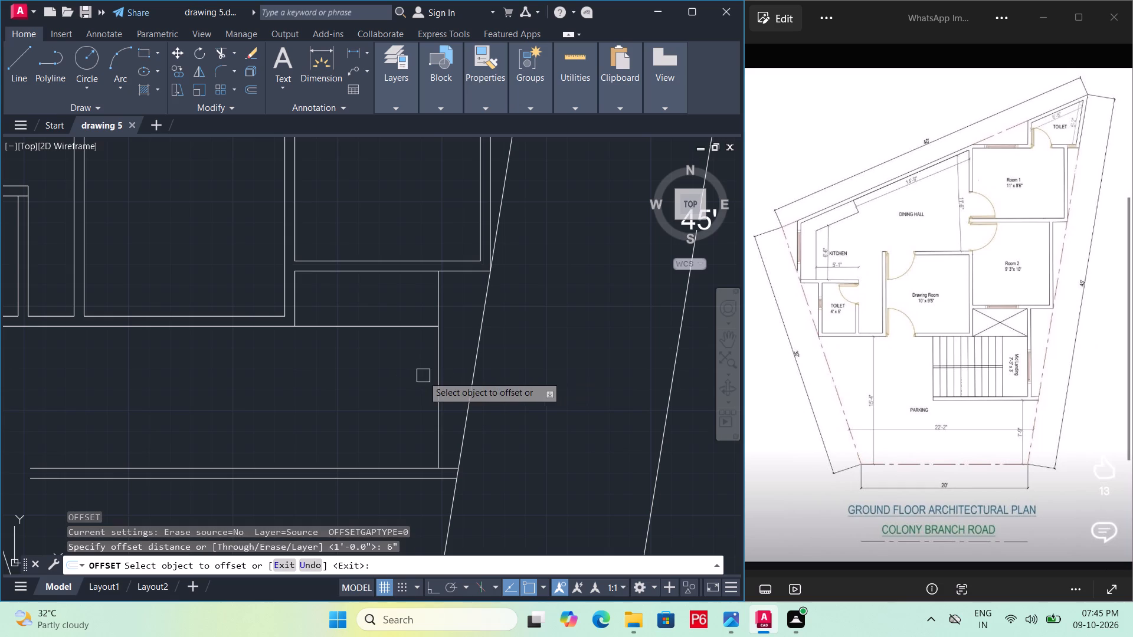
pyautogui.click(434, 366)
pyautogui.click(392, 372)
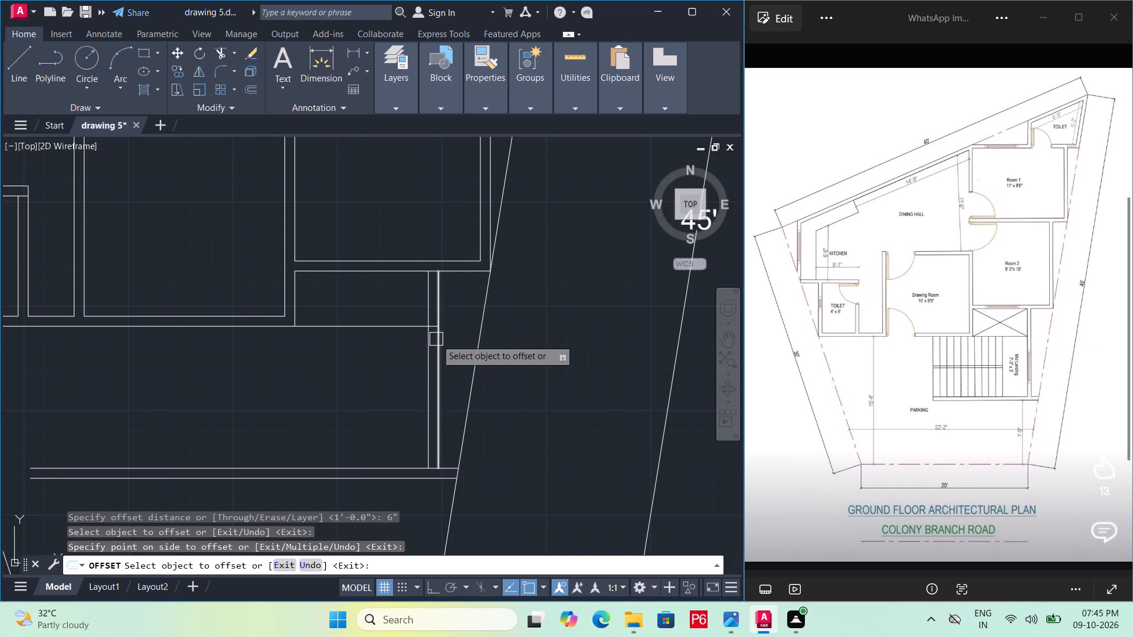
pyautogui.press('Escape')
pyautogui.press('r')
pyautogui.press('Escape')
# Trim the piece of the horizontal line crossing between the two lines of the staircase's right wall, and save the drawing.
pyautogui.write('tr')
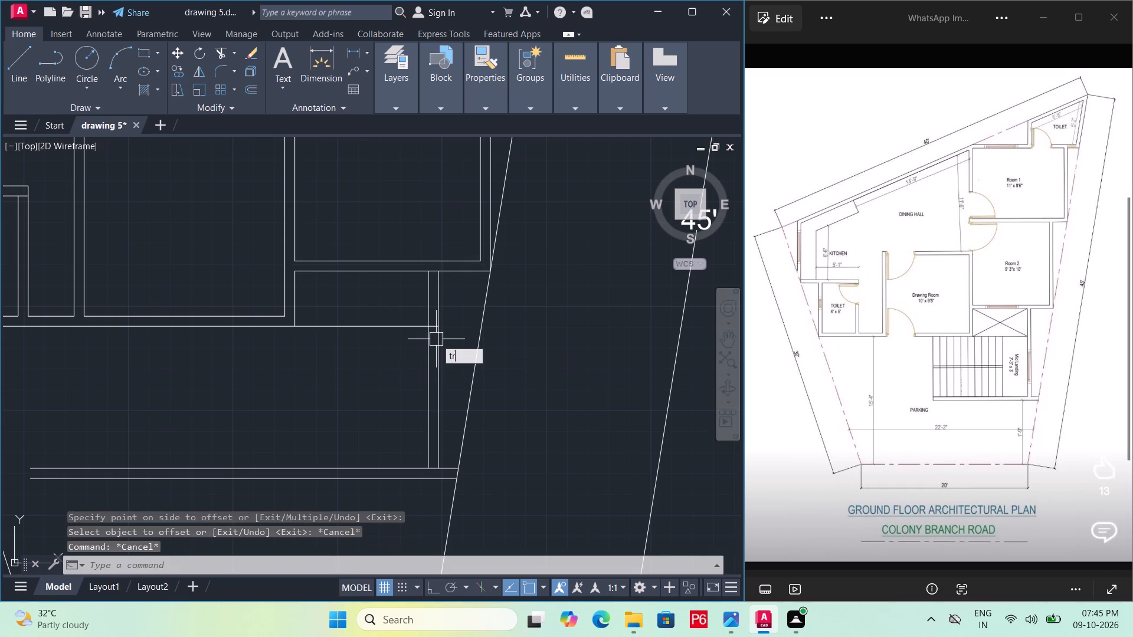
pyautogui.press('space')
pyautogui.scroll(3, 437, 324)
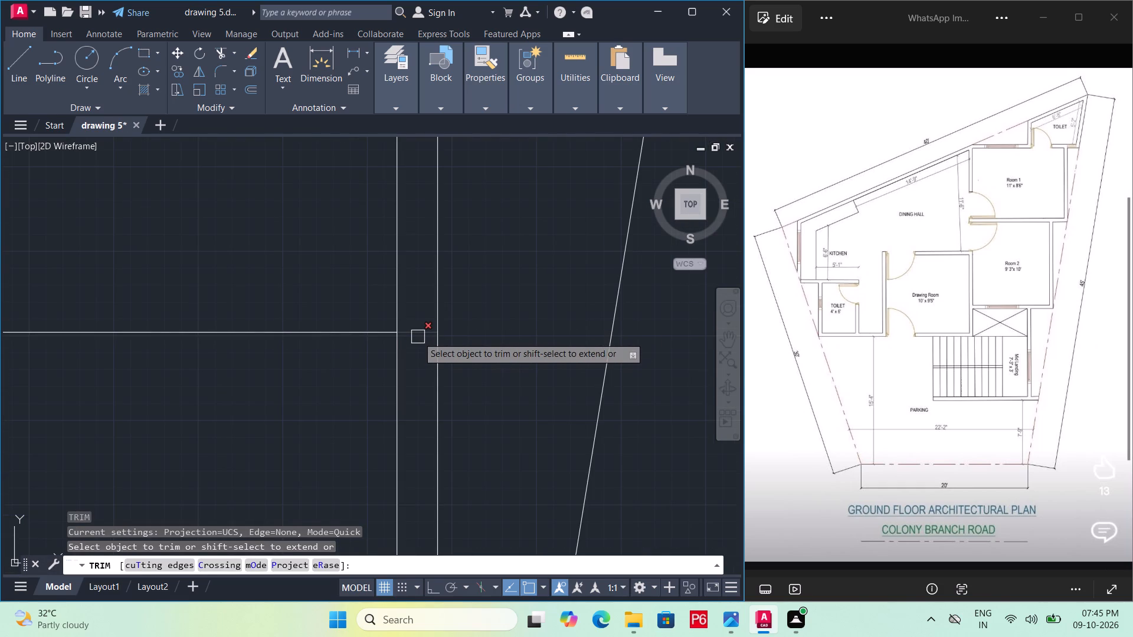
pyautogui.click(418, 337)
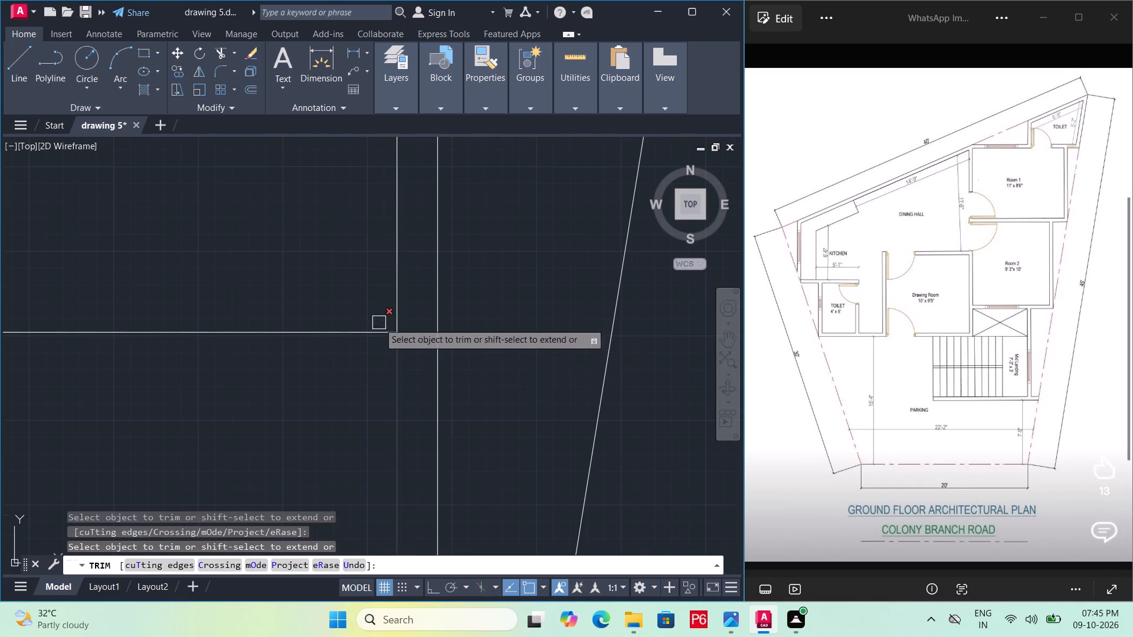
pyautogui.scroll(-2, 376, 317)
pyautogui.hotkey('ctrl', 's')
pyautogui.hotkey('ctrl', 's')
pyautogui.hotkey('ctrl', 's')
pyautogui.hotkey('ctrl', 's')
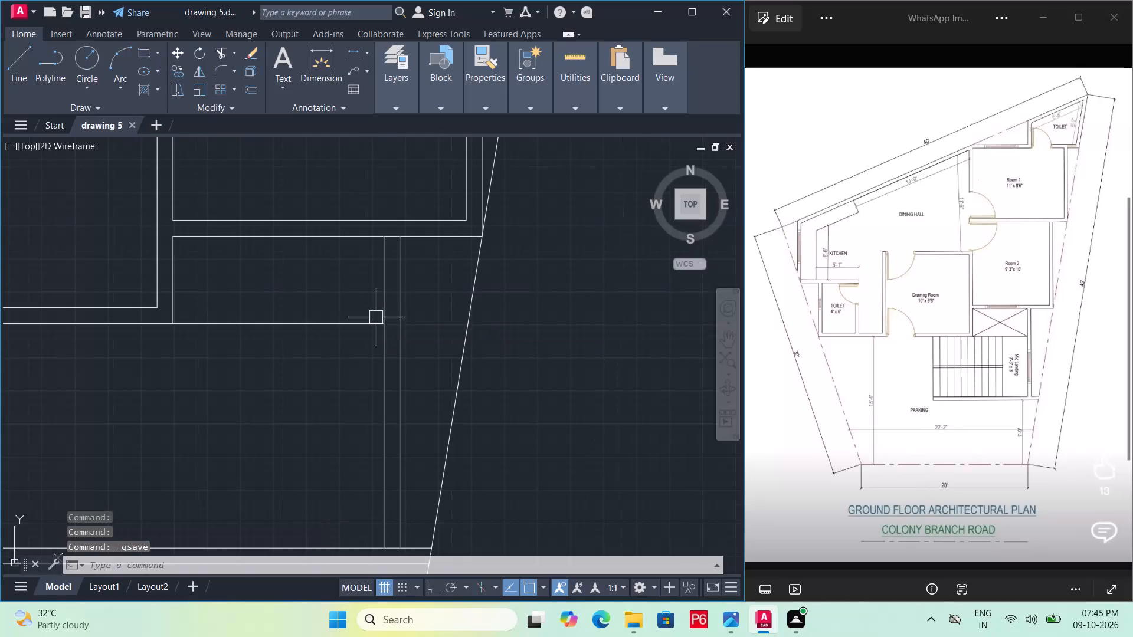
pyautogui.hotkey('ctrl', 's')
# Trim the lower wall's upper line between the two lines of the staircase's right wall to open the junction, and save the drawing.
pyautogui.scroll(-1, 375, 317)
pyautogui.moveTo(372, 312); pyautogui.dragTo(367, 286, button='middle')
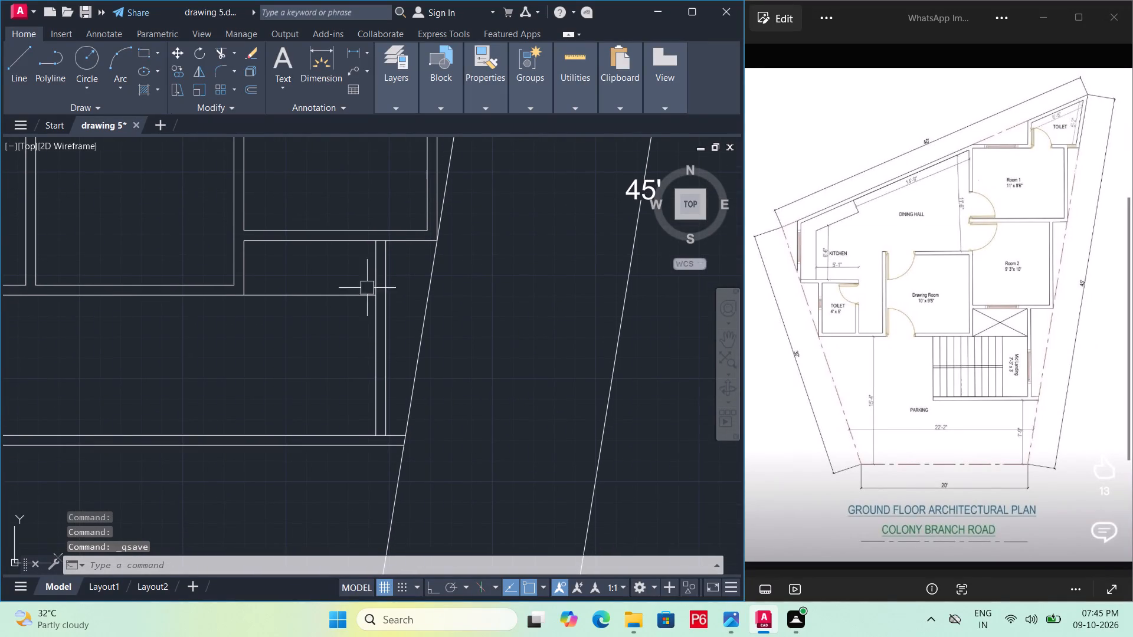
pyautogui.moveTo(417, 411); pyautogui.dragTo(414, 385, button='middle')
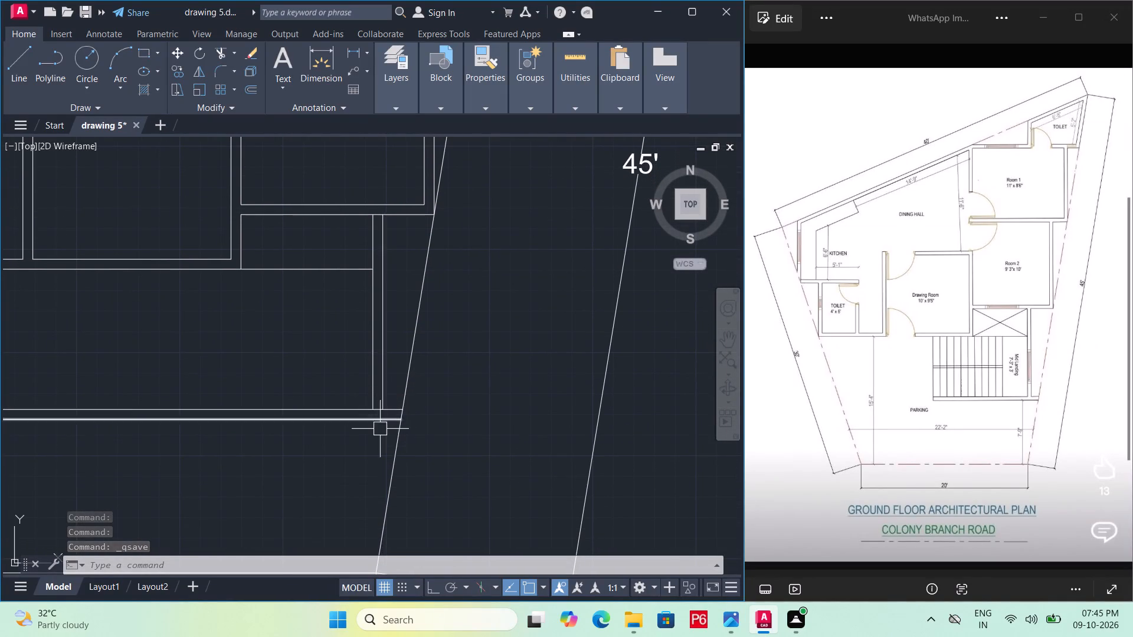
pyautogui.scroll(2, 380, 429)
pyautogui.write('tr')
pyautogui.press('Return')
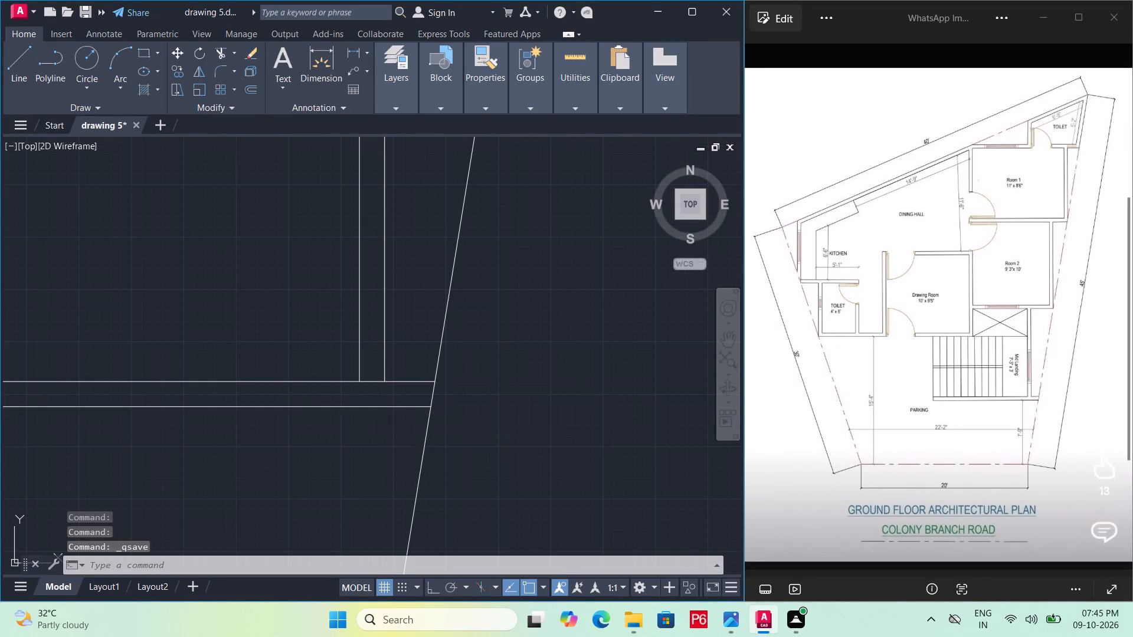
pyautogui.press('Return')
pyautogui.click(371, 385)
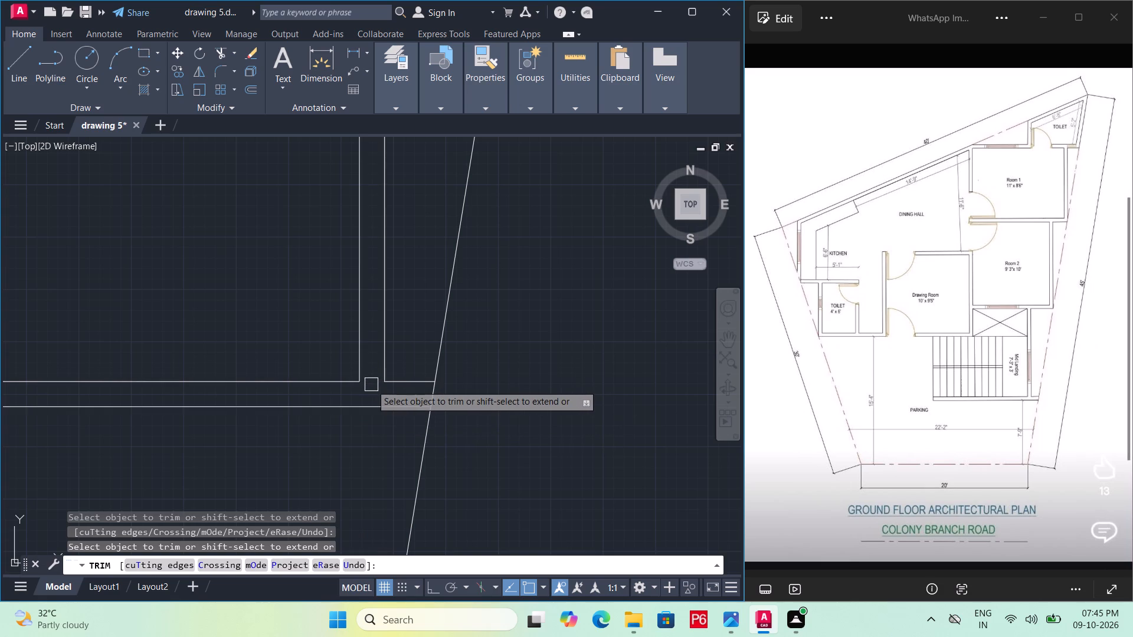
pyautogui.scroll(-1, 378, 386)
pyautogui.scroll(-1, 385, 442)
pyautogui.moveTo(385, 442); pyautogui.dragTo(397, 441, button='middle')
pyautogui.hotkey('ctrl', 's')
pyautogui.hotkey('ctrl', 's')
pyautogui.hotkey('ctrl', 's')
pyautogui.moveTo(397, 441); pyautogui.dragTo(430, 434, button='middle')
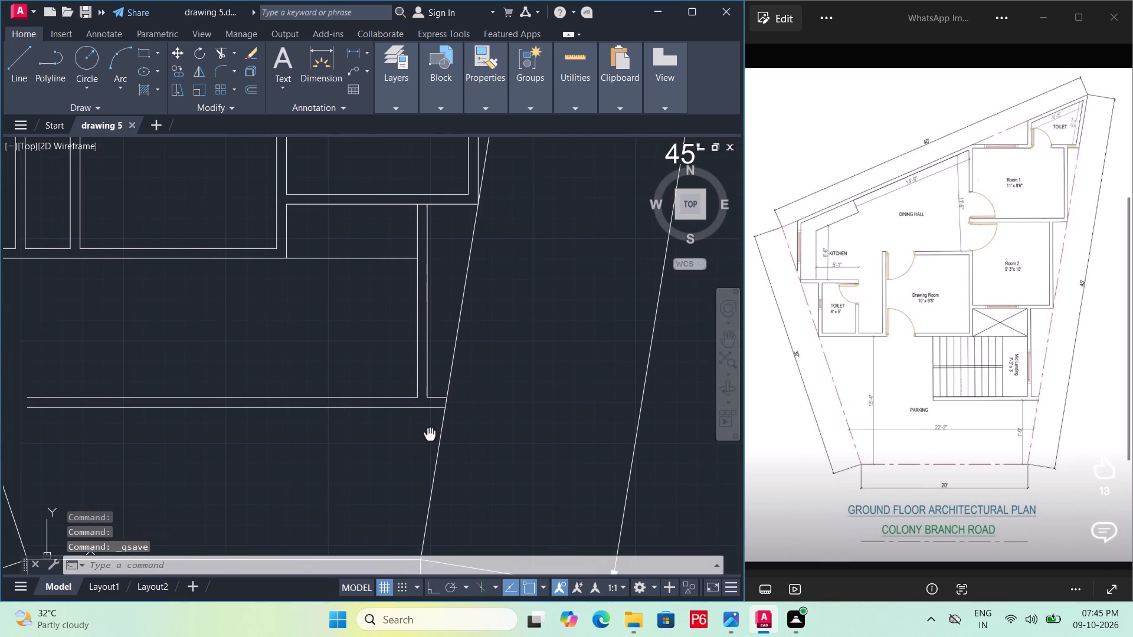
pyautogui.moveTo(430, 434); pyautogui.dragTo(431, 434, button='middle')
pyautogui.moveTo(434, 431); pyautogui.dragTo(458, 429, button='middle')
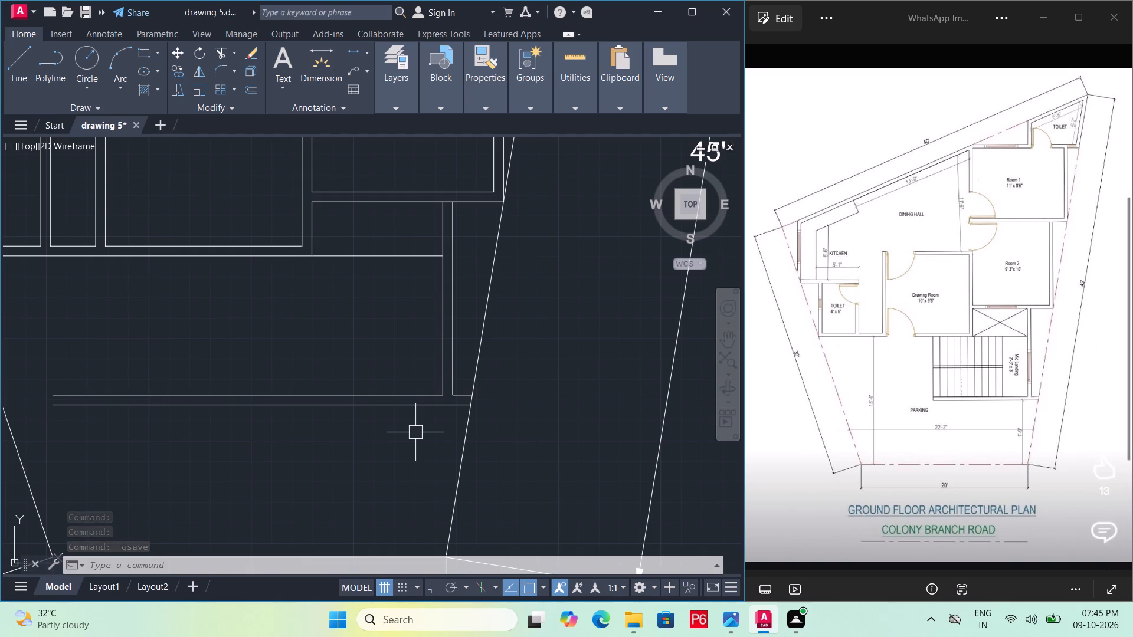
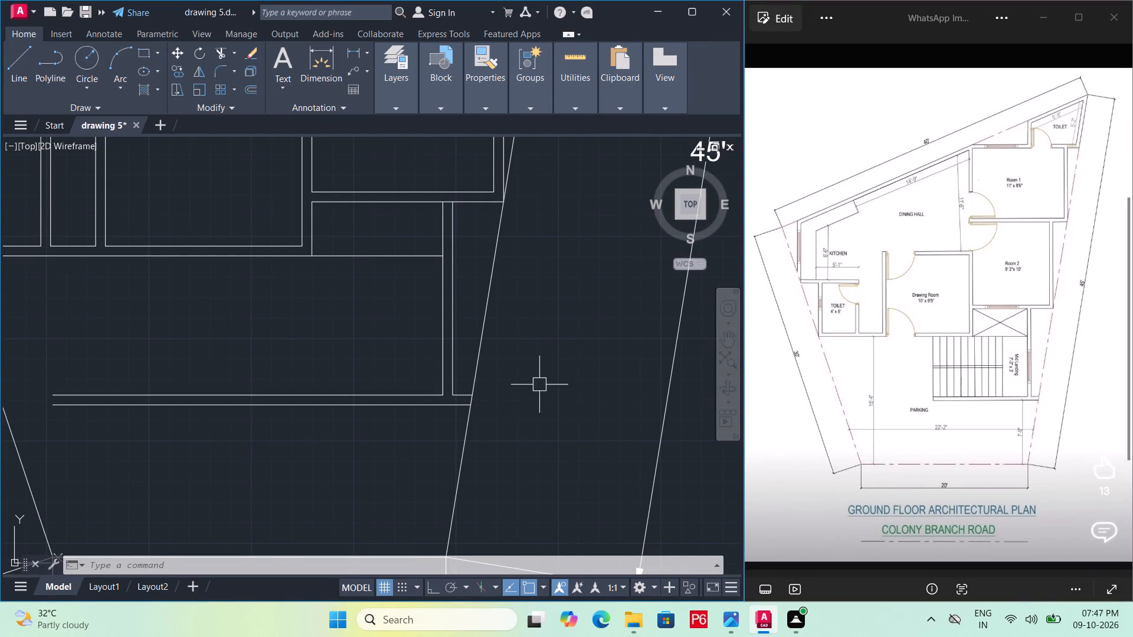
# Draw two crossing diagonal lines between opposite corners of the small rectangular space directly below Room 2.
pyautogui.moveTo(419, 411); pyautogui.dragTo(482, 398, button='middle')
pyautogui.scroll(1, 482, 398)
pyautogui.scroll(-1, 482, 398)
pyautogui.scroll(-2, 427, 443)
pyautogui.moveTo(427, 444); pyautogui.dragTo(434, 431, button='middle')
pyautogui.scroll(1, 427, 444)
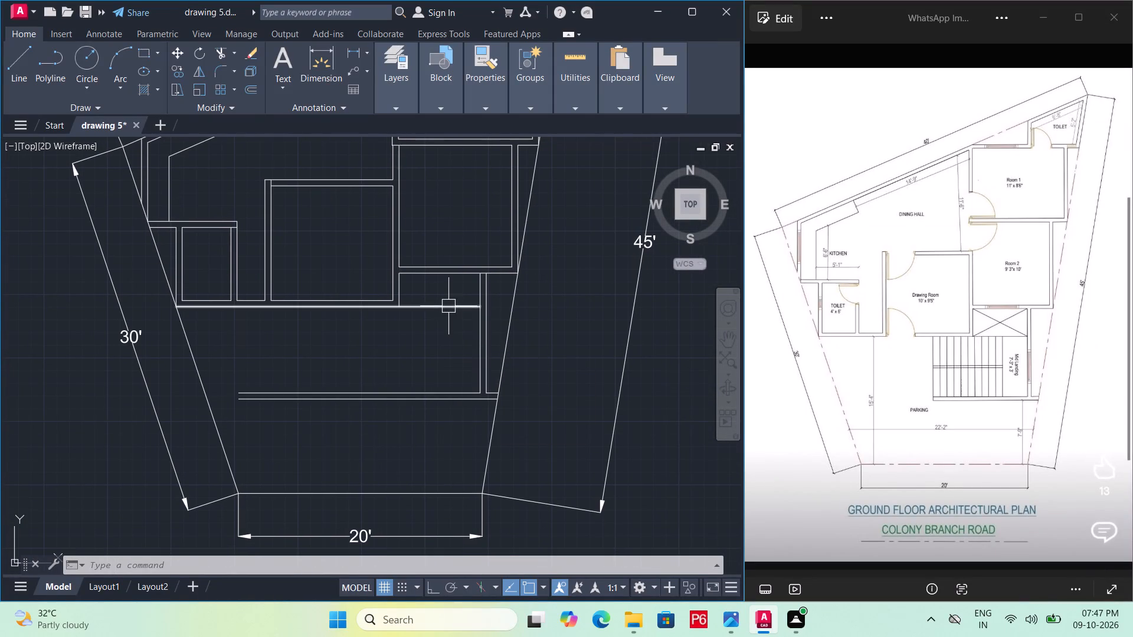
pyautogui.scroll(1, 451, 303)
pyautogui.write('l')
pyautogui.press('space')
pyautogui.scroll(1, 412, 272)
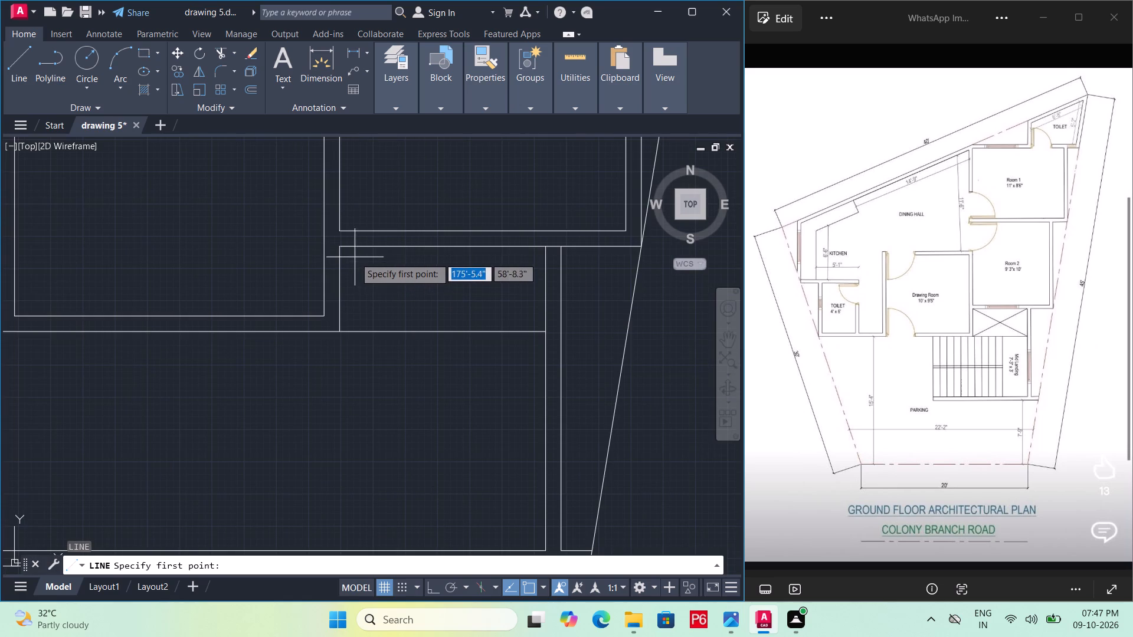
pyautogui.click(338, 252)
pyautogui.click(548, 331)
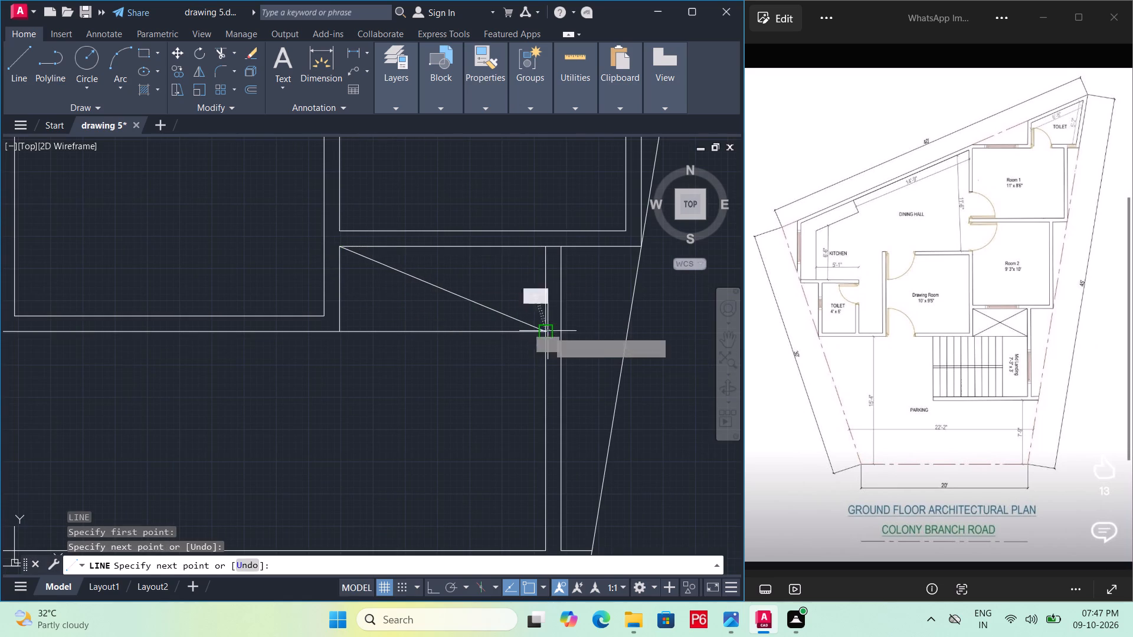
pyautogui.press('space')
pyautogui.press('space')
pyautogui.click(545, 251)
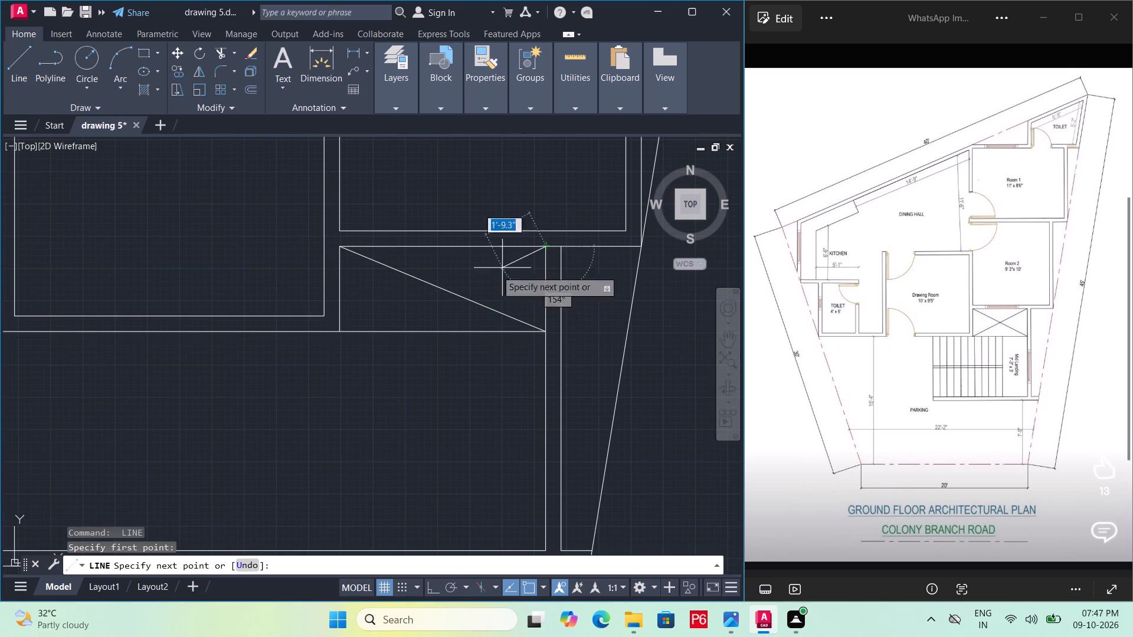
pyautogui.click(339, 336)
pyautogui.press('space')
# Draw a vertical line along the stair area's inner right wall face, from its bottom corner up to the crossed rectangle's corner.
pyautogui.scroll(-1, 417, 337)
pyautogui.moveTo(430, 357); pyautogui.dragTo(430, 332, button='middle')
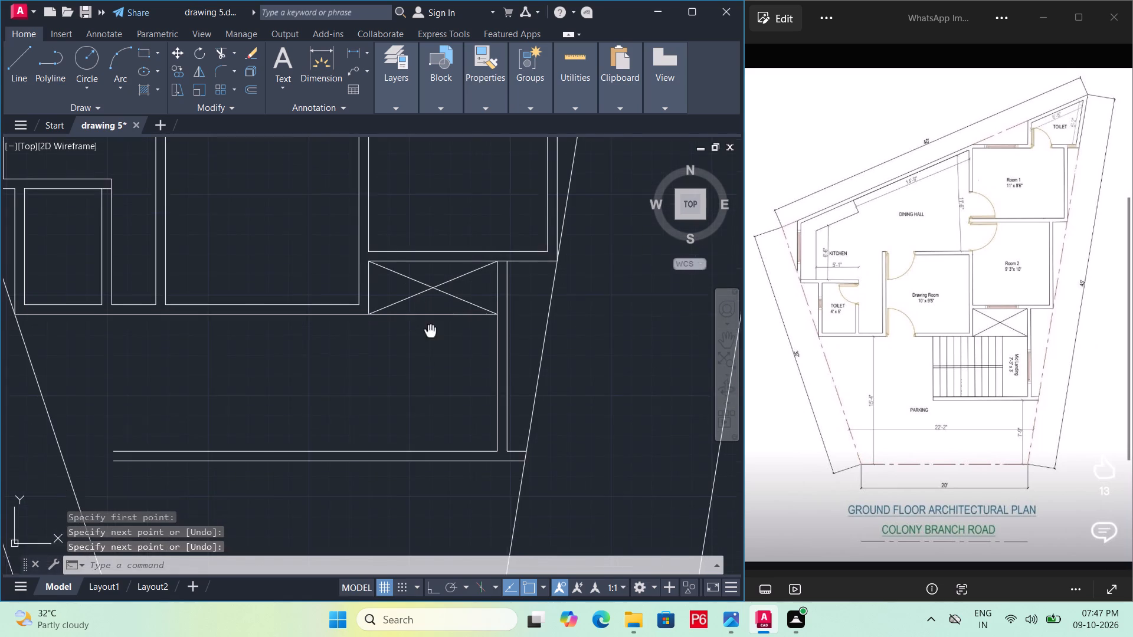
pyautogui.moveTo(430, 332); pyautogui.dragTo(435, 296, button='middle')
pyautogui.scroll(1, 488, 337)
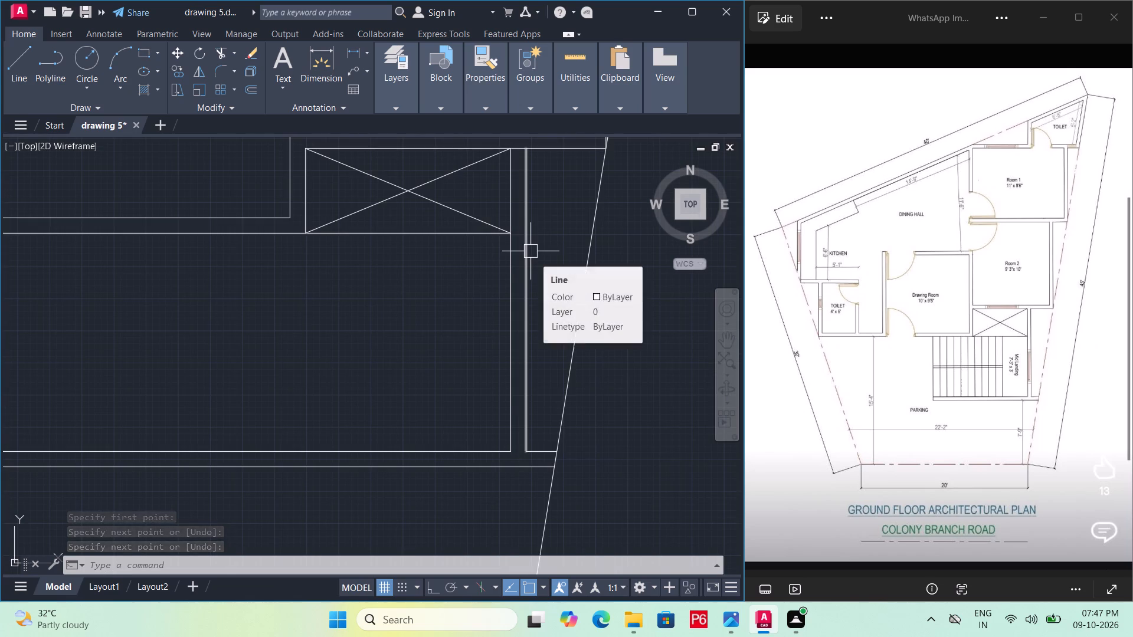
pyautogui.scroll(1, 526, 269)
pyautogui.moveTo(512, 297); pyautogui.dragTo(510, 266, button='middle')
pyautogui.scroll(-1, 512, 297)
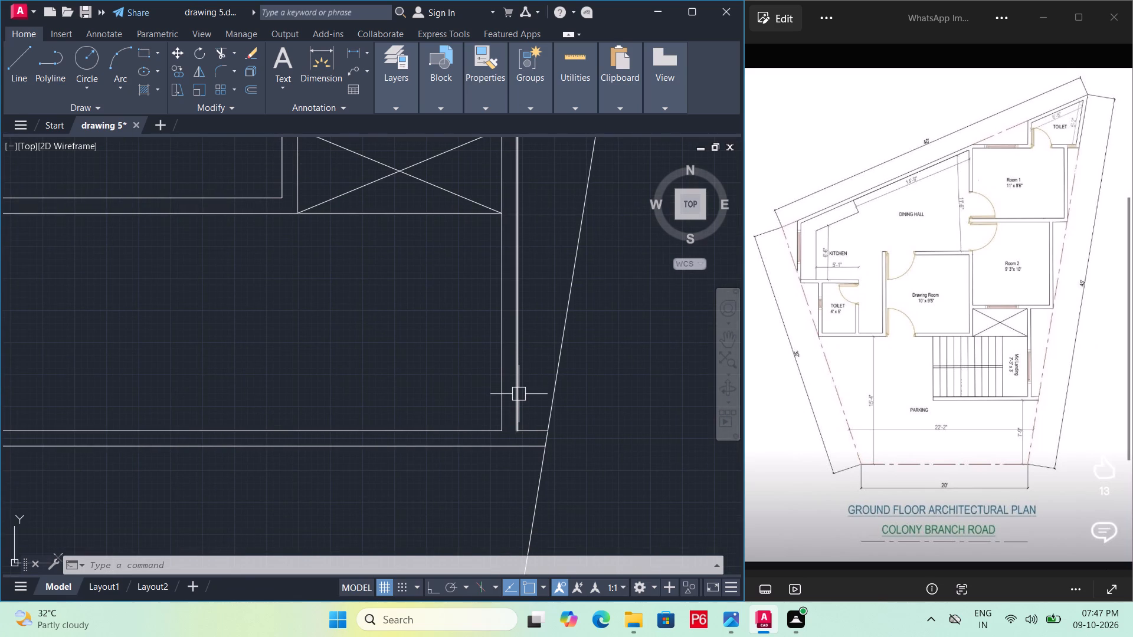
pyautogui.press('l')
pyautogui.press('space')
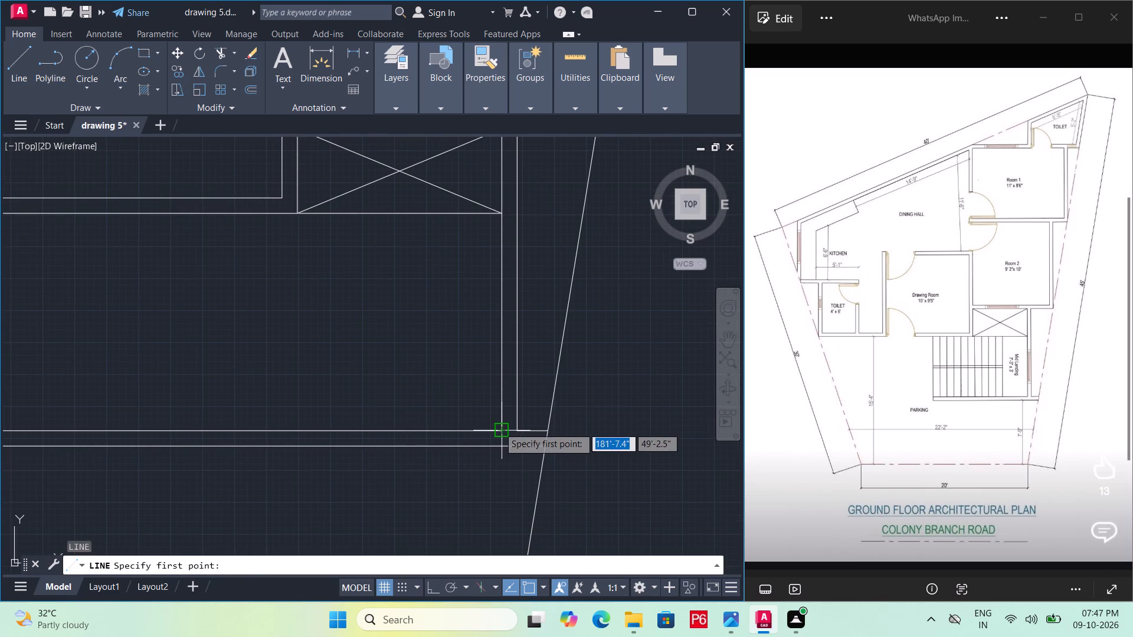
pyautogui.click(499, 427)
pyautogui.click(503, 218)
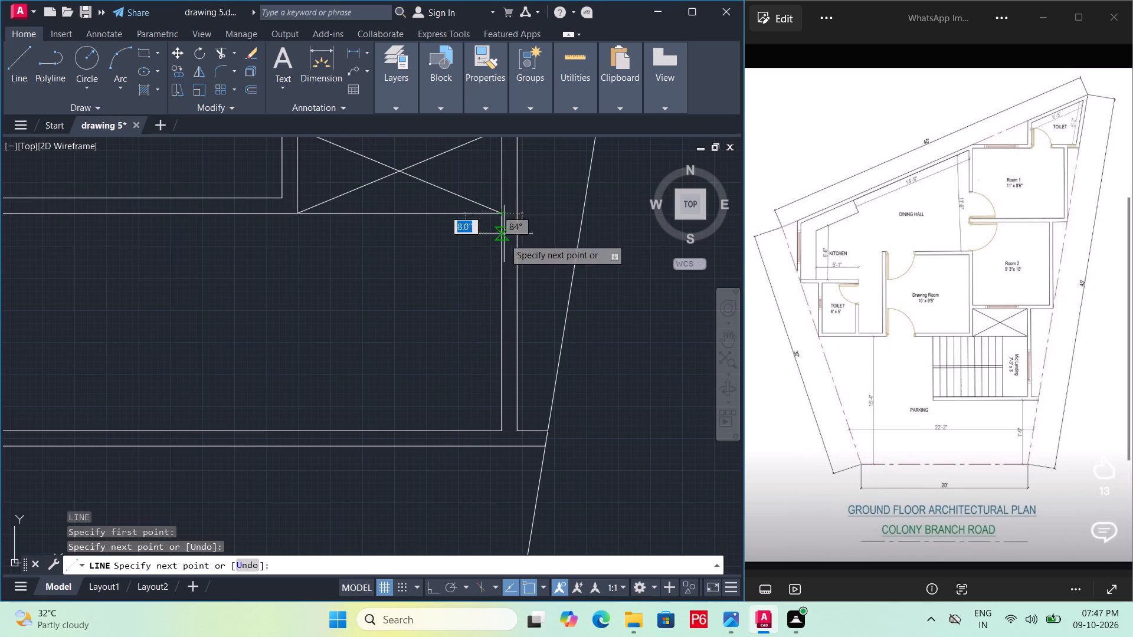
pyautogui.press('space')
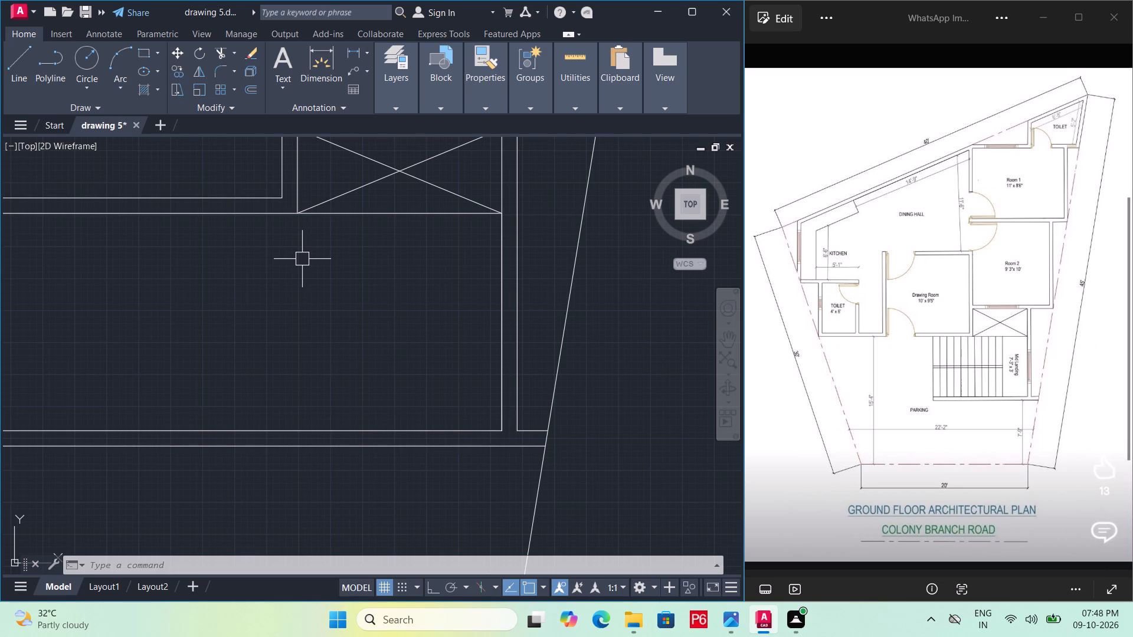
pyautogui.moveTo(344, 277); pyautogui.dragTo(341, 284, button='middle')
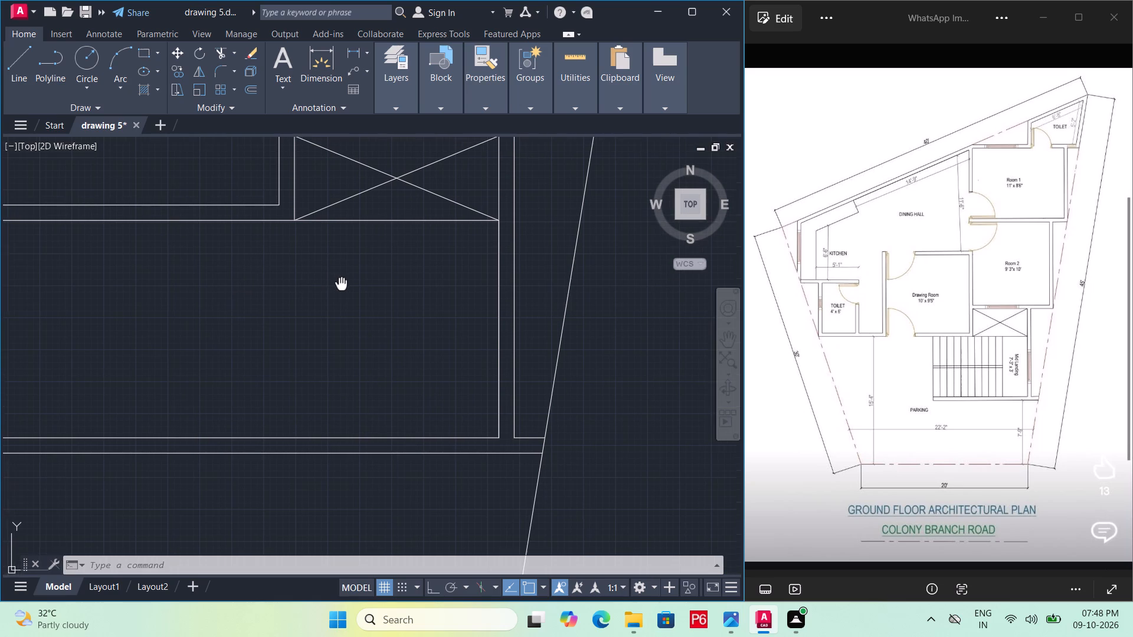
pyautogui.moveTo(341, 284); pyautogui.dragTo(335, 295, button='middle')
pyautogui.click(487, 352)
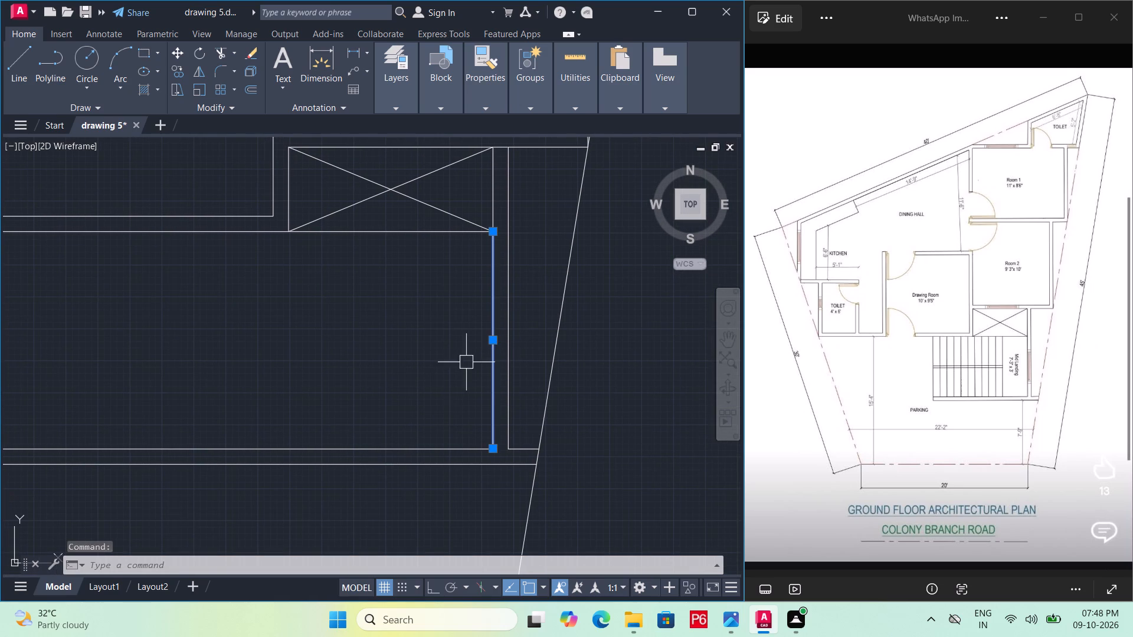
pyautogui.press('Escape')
# Save the drawing.
pyautogui.hotkey('ctrl', 's')
pyautogui.hotkey('ctrl', 's')
pyautogui.hotkey('ctrl', 's')
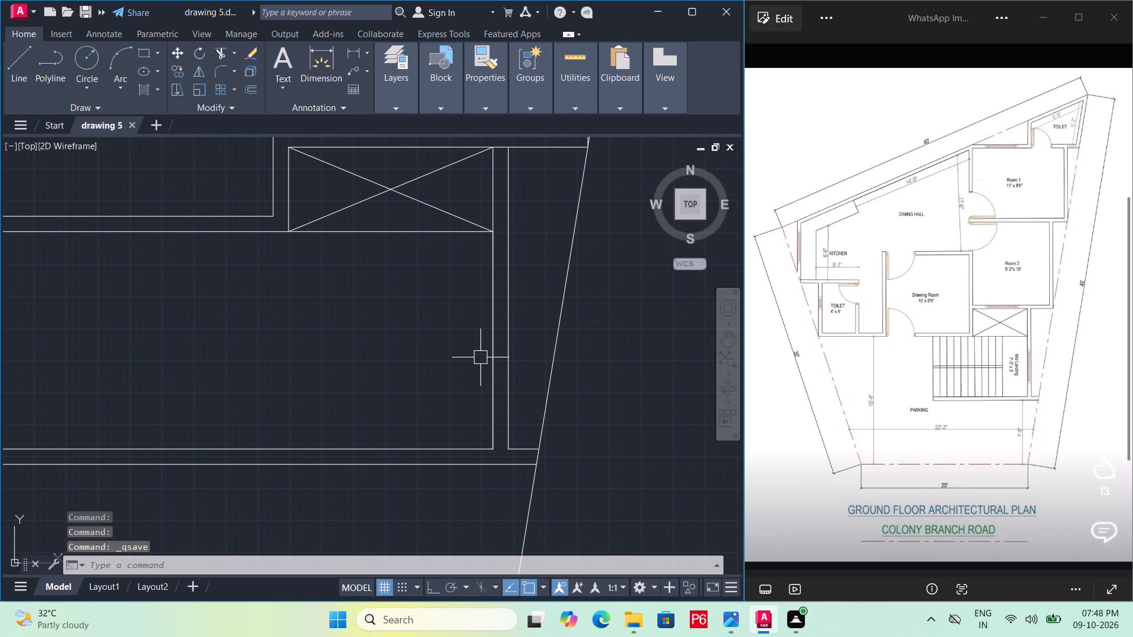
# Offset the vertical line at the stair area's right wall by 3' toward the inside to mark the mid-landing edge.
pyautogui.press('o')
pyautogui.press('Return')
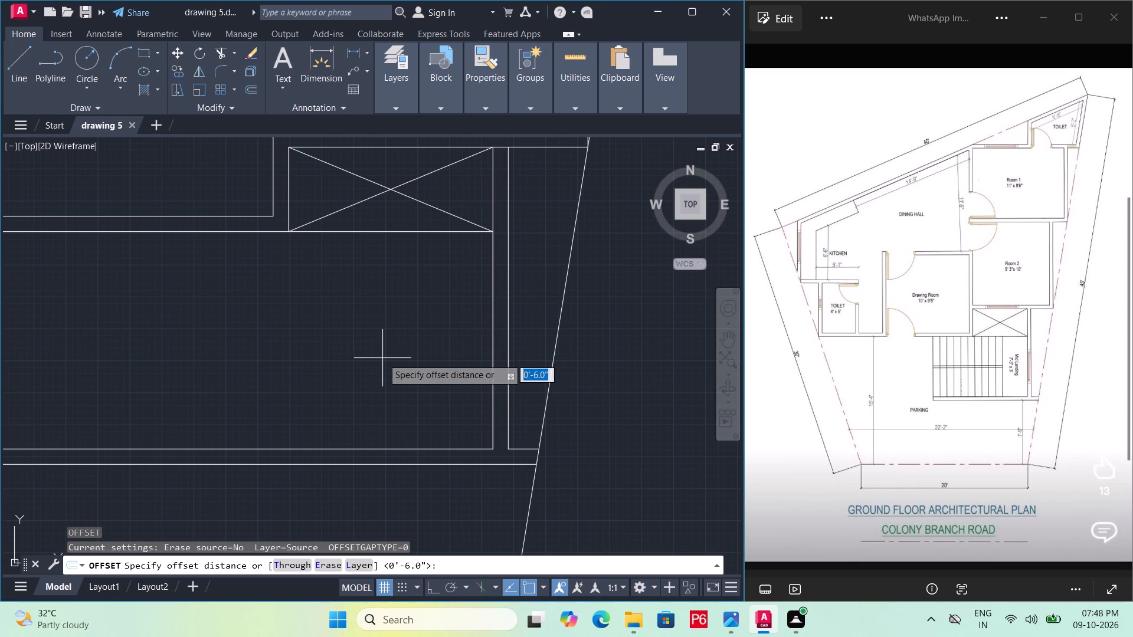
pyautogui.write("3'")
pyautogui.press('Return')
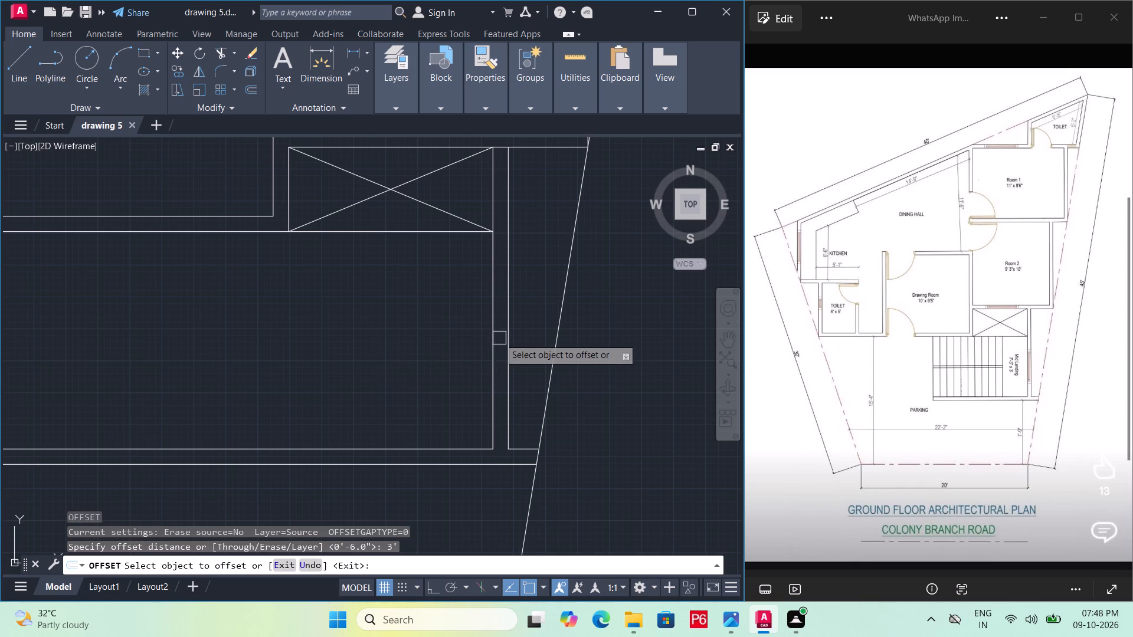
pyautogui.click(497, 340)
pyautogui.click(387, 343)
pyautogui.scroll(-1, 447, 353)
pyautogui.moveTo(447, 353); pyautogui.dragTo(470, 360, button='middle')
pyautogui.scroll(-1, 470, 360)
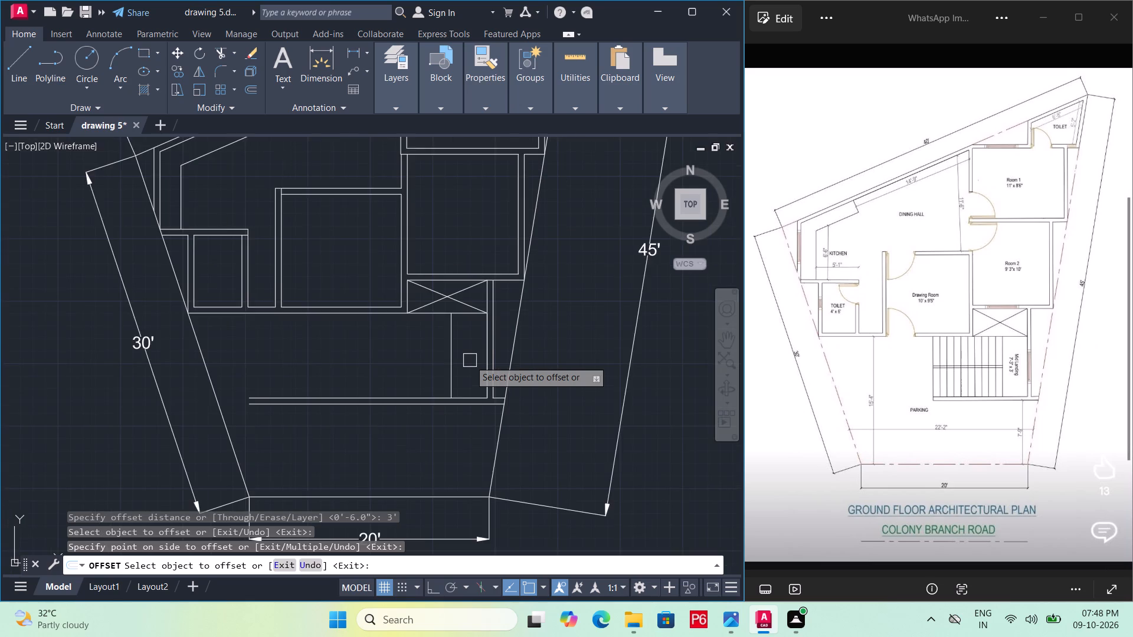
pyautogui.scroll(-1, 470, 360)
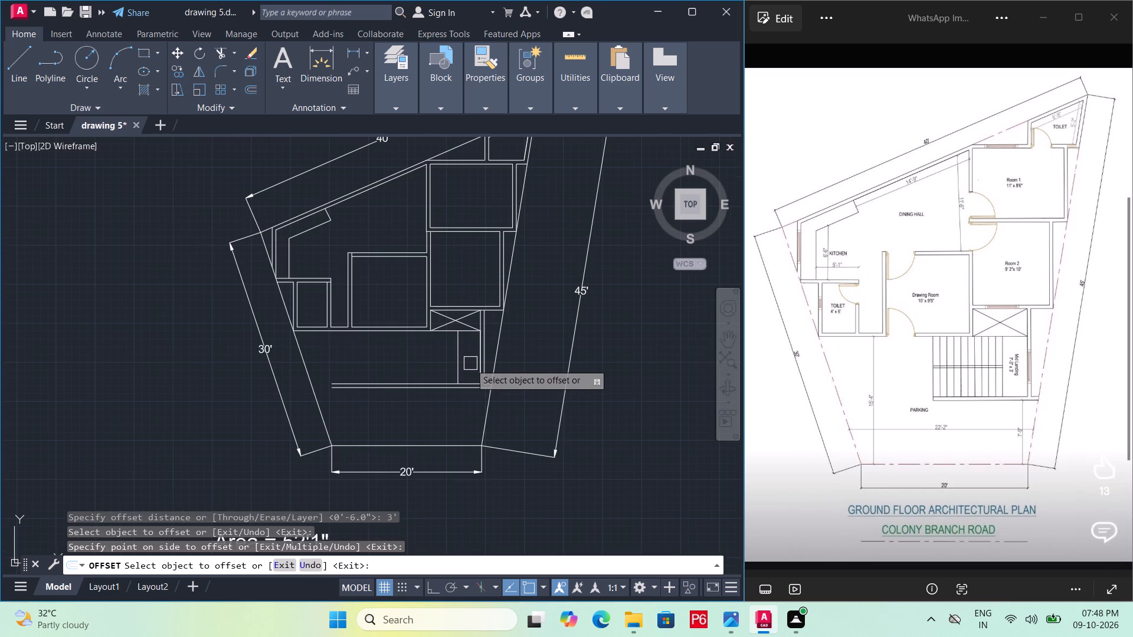
# Save the drawing.
pyautogui.hotkey('ctrl', 's')
pyautogui.hotkey('ctrl', 's')
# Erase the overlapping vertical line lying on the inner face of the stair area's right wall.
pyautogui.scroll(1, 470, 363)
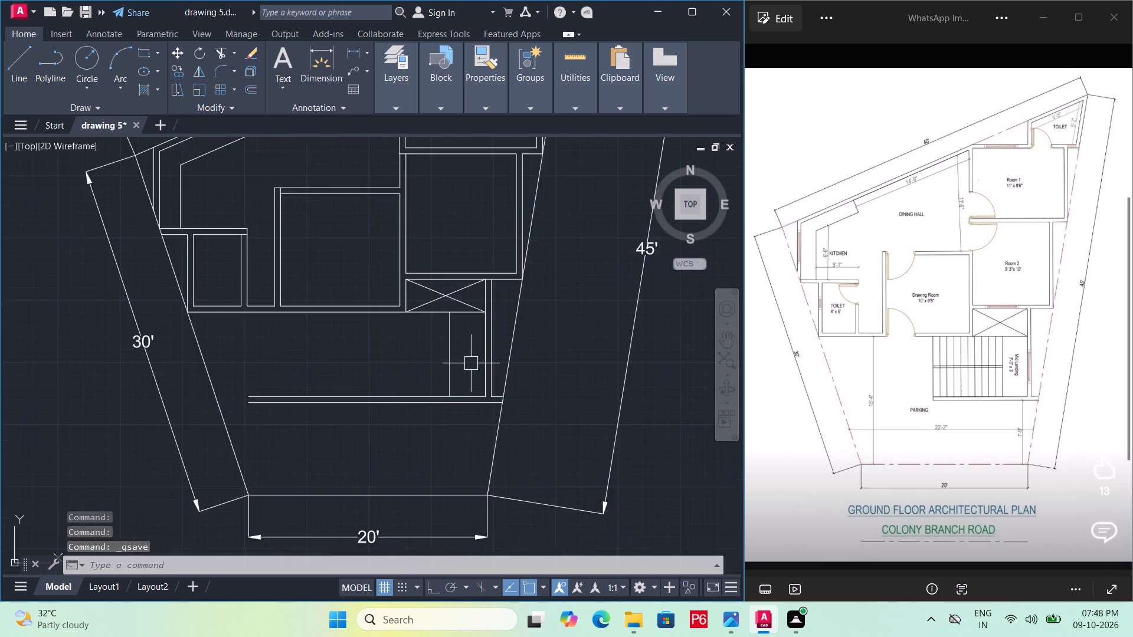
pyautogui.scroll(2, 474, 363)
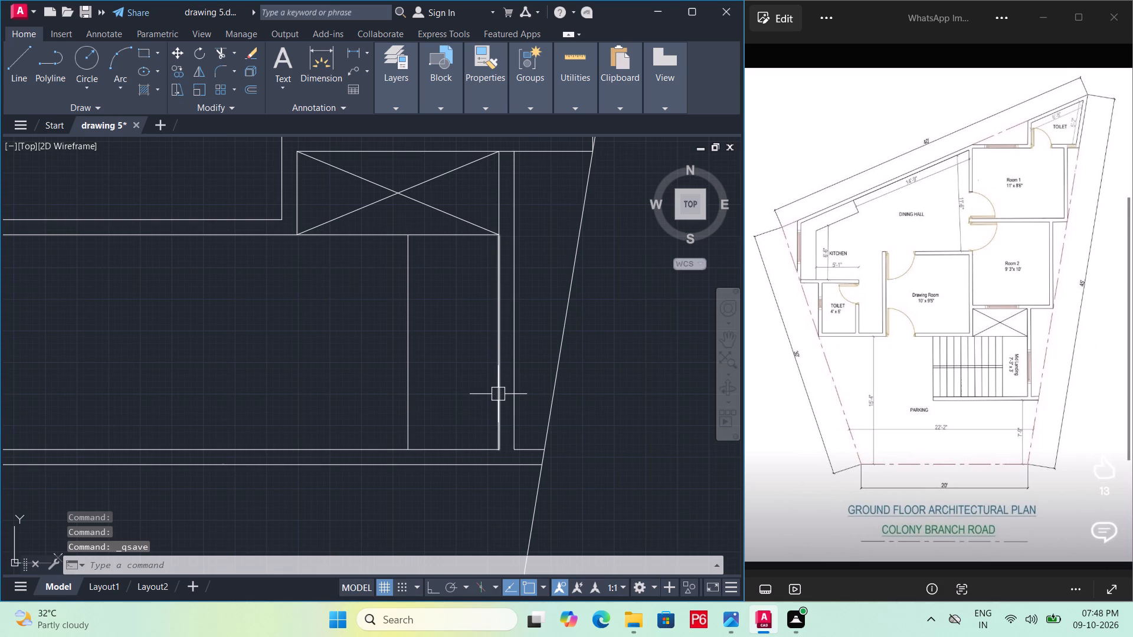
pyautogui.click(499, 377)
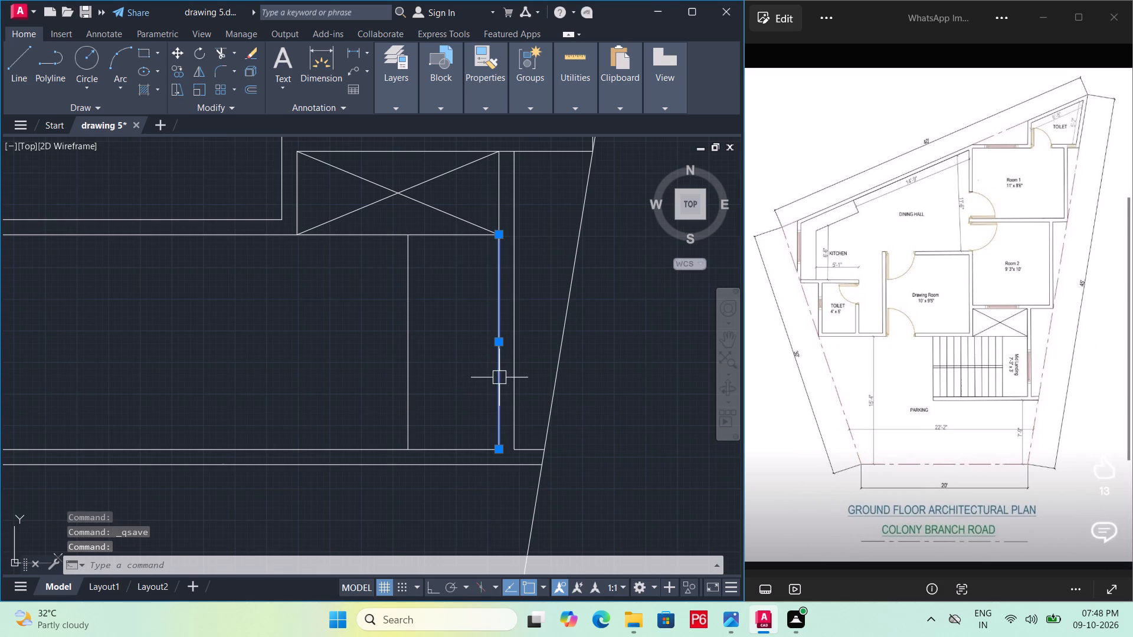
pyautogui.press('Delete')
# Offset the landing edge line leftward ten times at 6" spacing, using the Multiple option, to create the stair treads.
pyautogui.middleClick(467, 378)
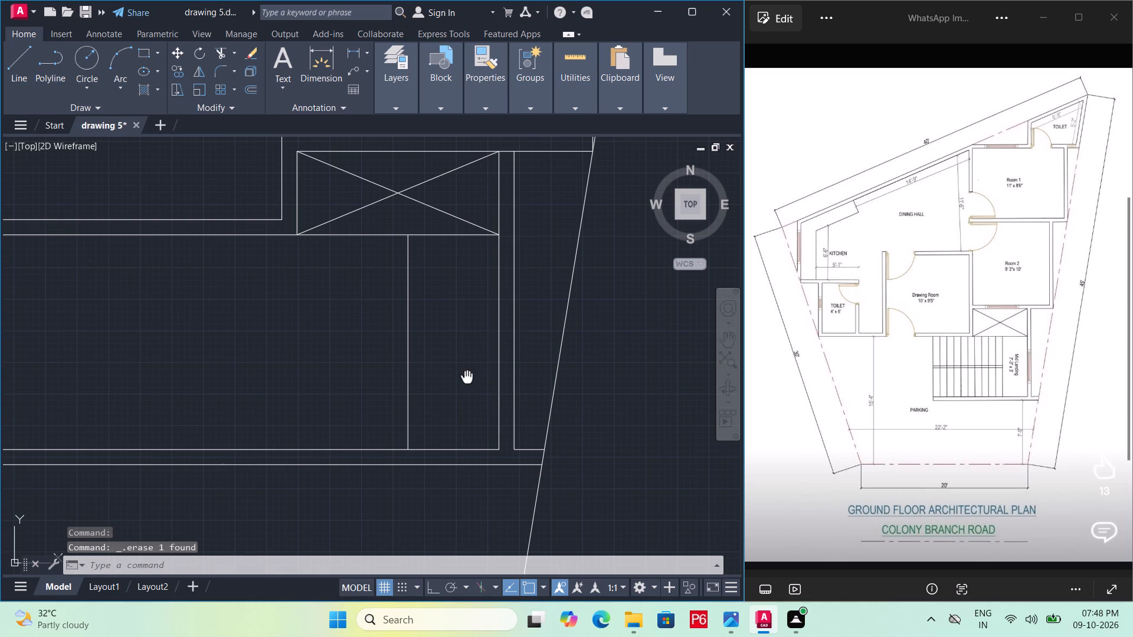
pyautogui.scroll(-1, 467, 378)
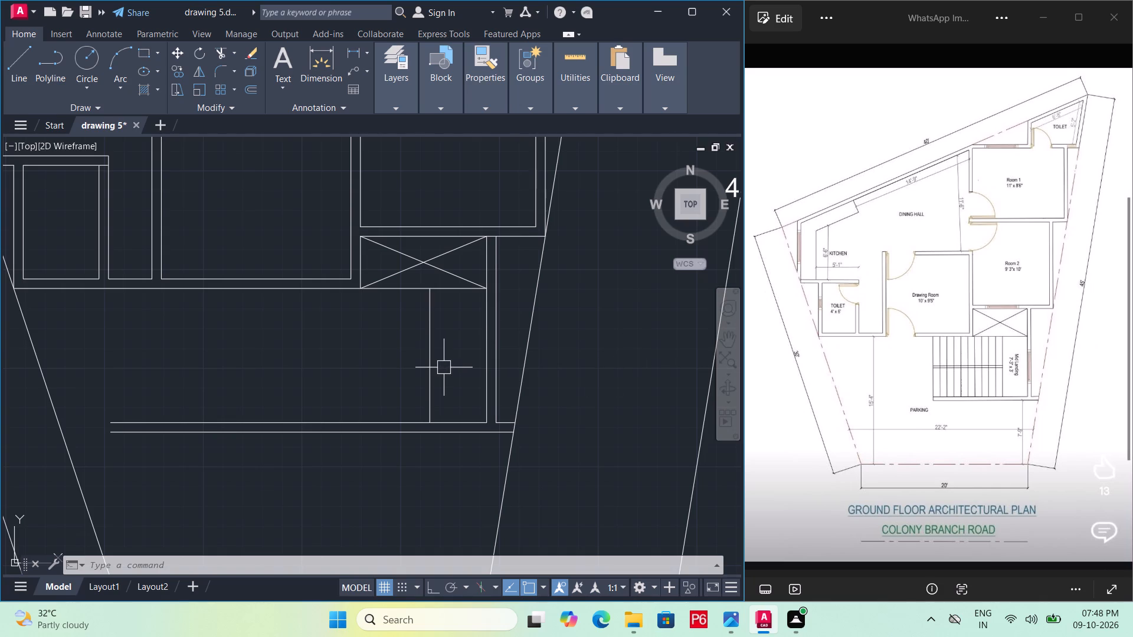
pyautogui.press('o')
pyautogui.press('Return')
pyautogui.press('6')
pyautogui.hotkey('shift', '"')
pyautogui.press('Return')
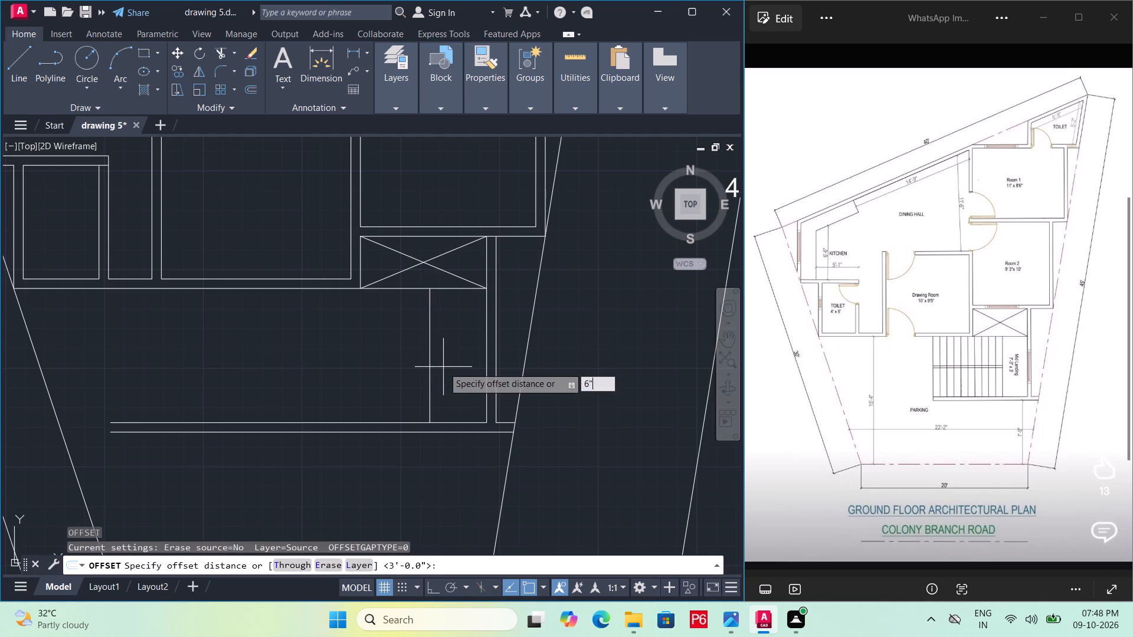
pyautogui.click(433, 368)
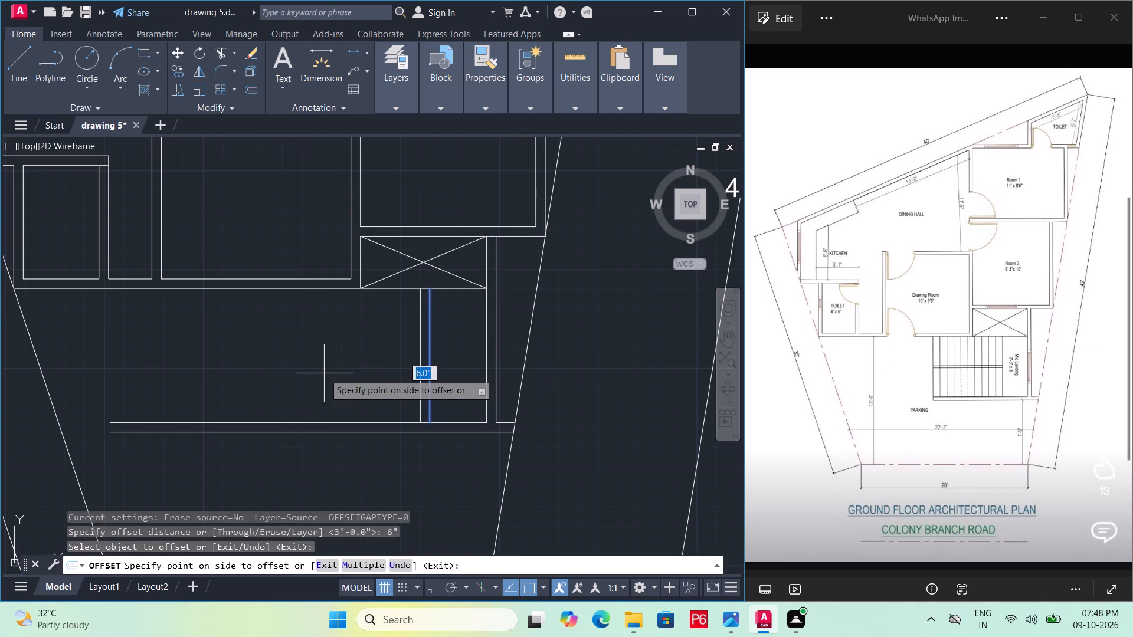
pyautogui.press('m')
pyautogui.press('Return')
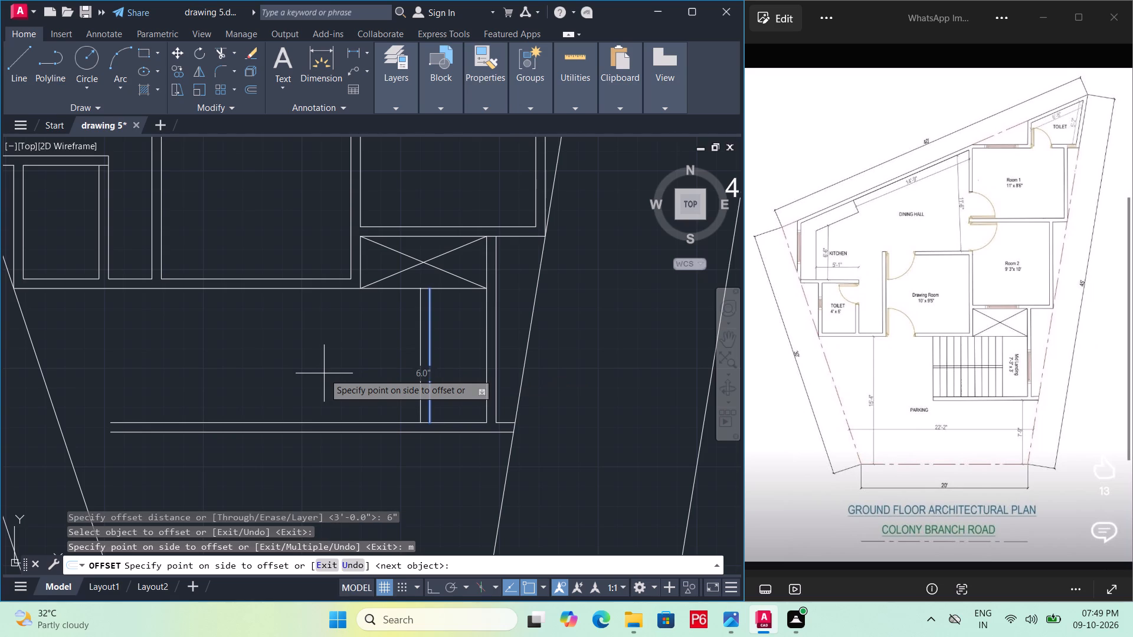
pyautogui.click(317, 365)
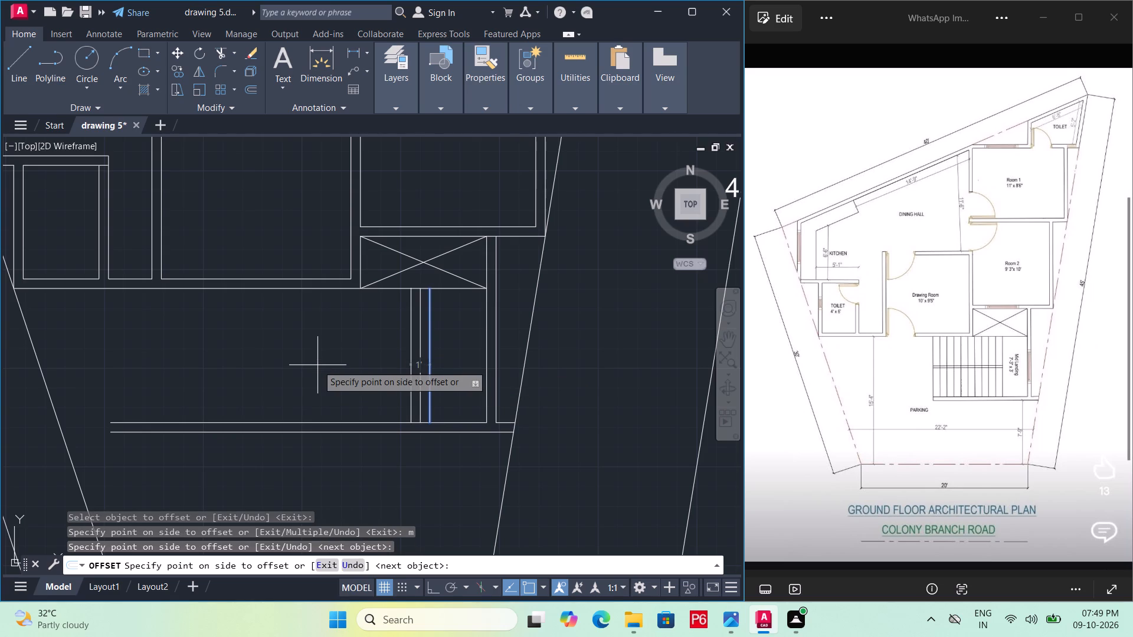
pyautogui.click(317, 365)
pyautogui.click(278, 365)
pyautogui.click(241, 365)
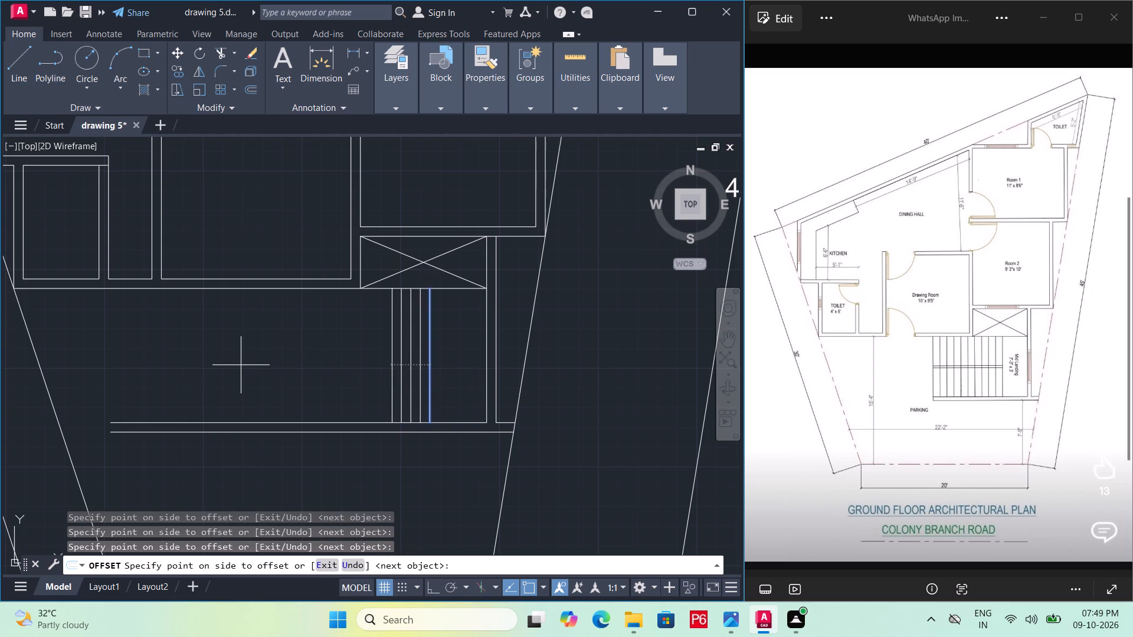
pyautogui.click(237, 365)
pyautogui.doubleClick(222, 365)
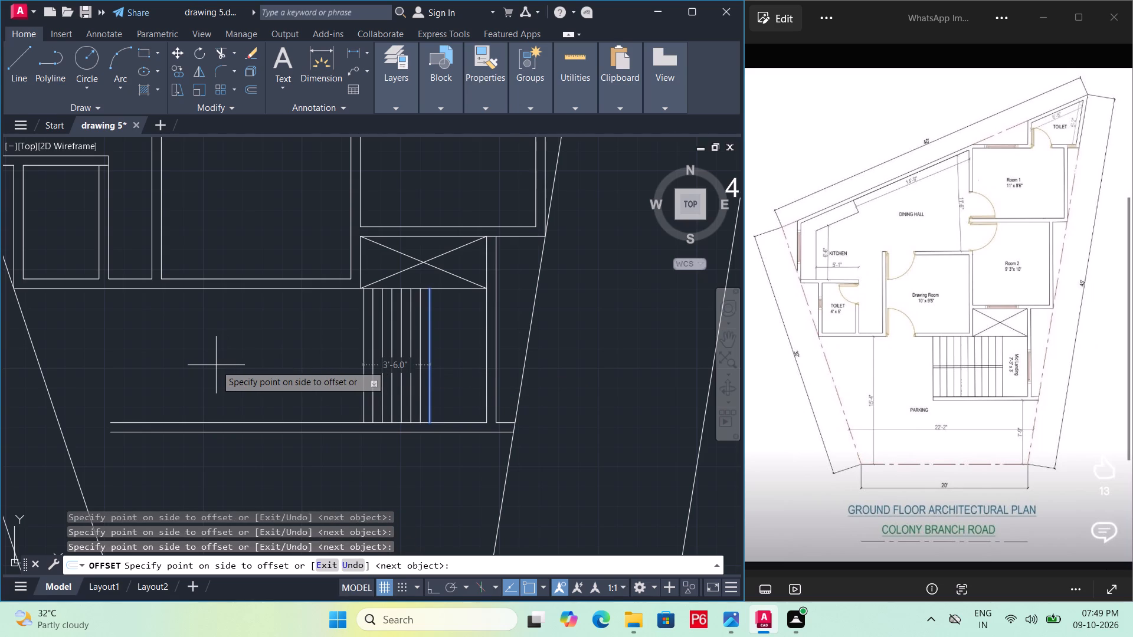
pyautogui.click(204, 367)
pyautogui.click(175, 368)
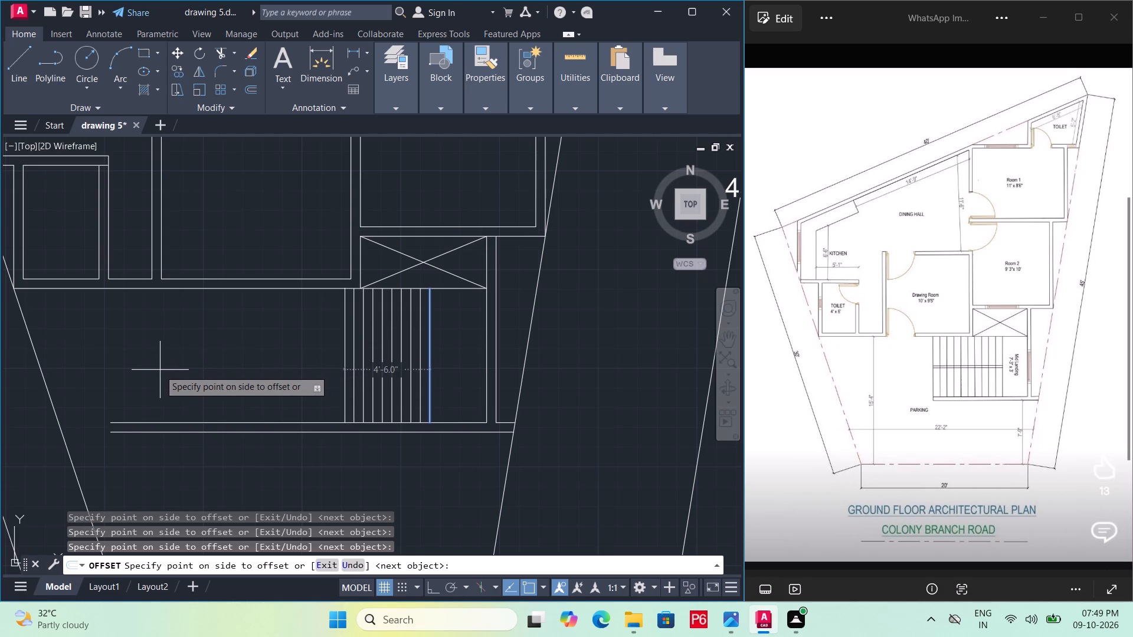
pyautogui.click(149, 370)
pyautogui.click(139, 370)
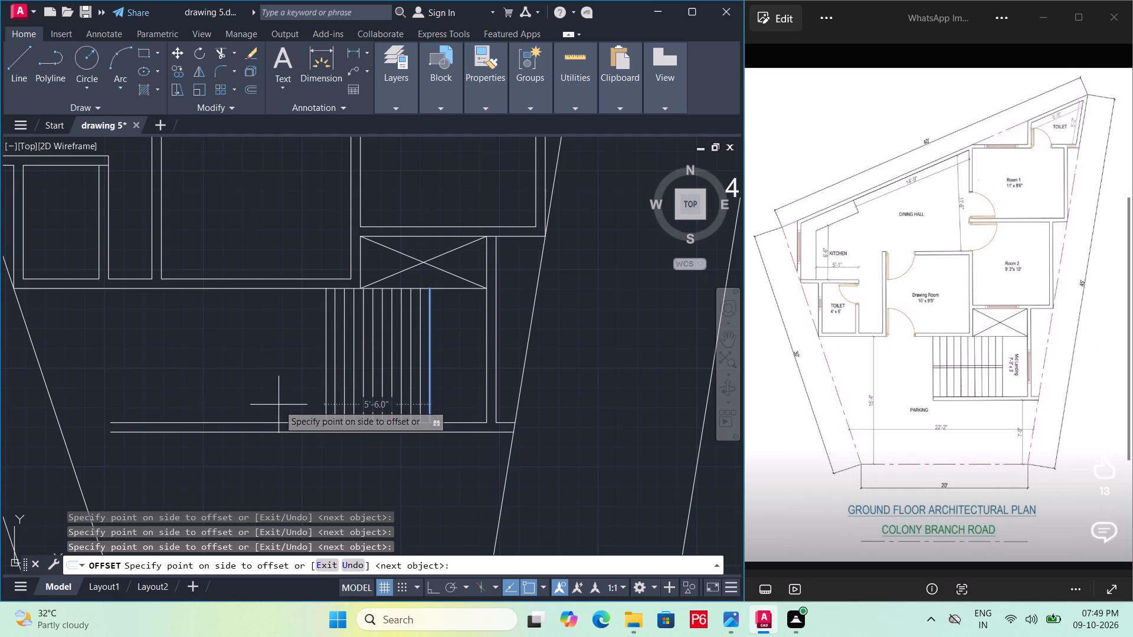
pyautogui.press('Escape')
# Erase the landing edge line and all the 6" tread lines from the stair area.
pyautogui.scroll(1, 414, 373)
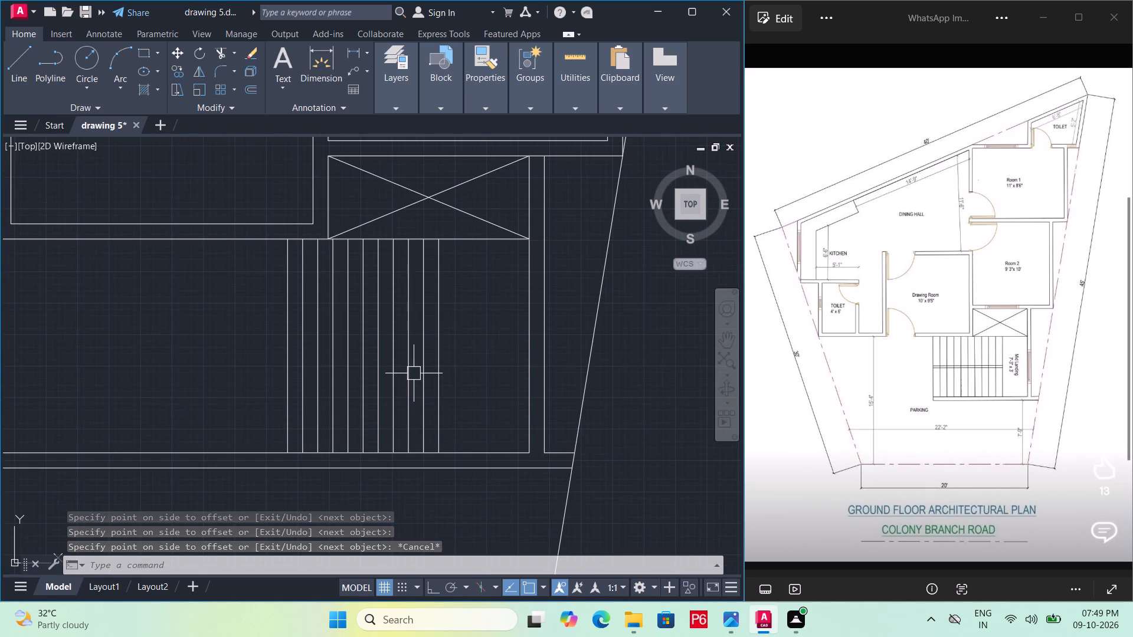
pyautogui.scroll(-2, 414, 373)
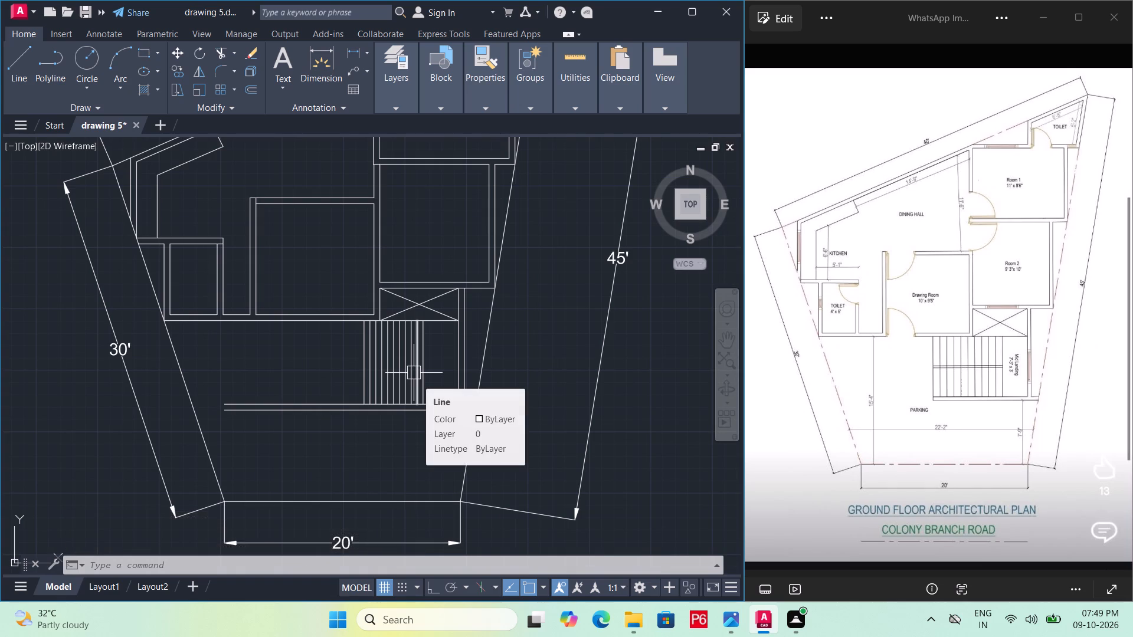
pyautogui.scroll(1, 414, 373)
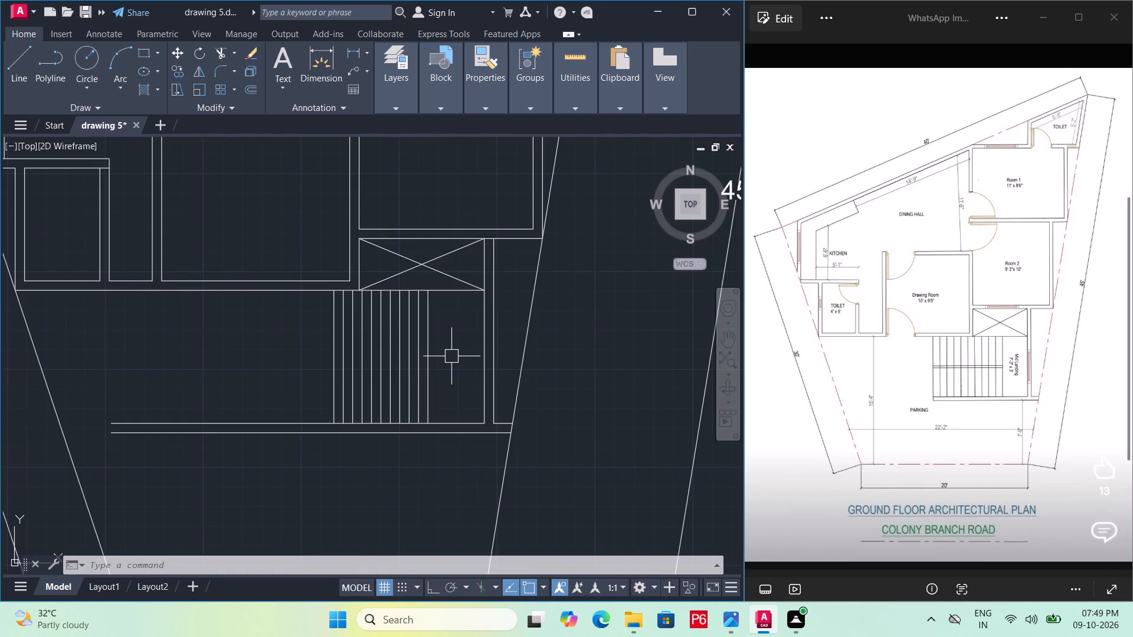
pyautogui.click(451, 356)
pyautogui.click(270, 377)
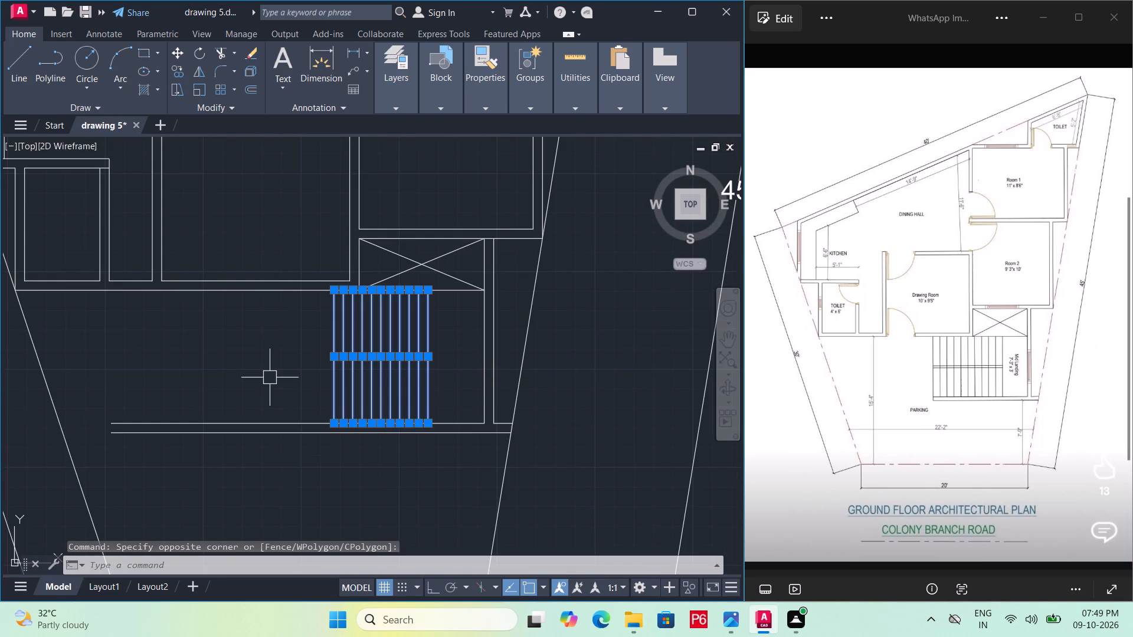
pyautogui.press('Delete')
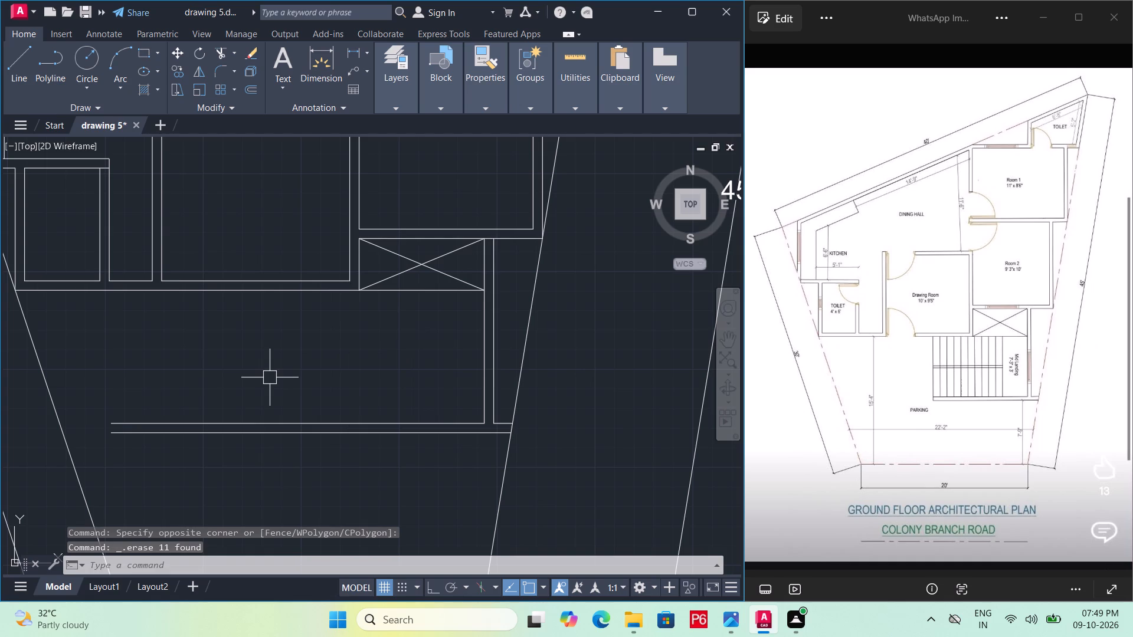
# Save the drawing.
pyautogui.hotkey('ctrl', 's')
# Undo the erasure of the landing edge line and the 6" tread lines in the stair area.
pyautogui.hotkey('ctrl', 'z')
pyautogui.hotkey('ctrl', 'z')
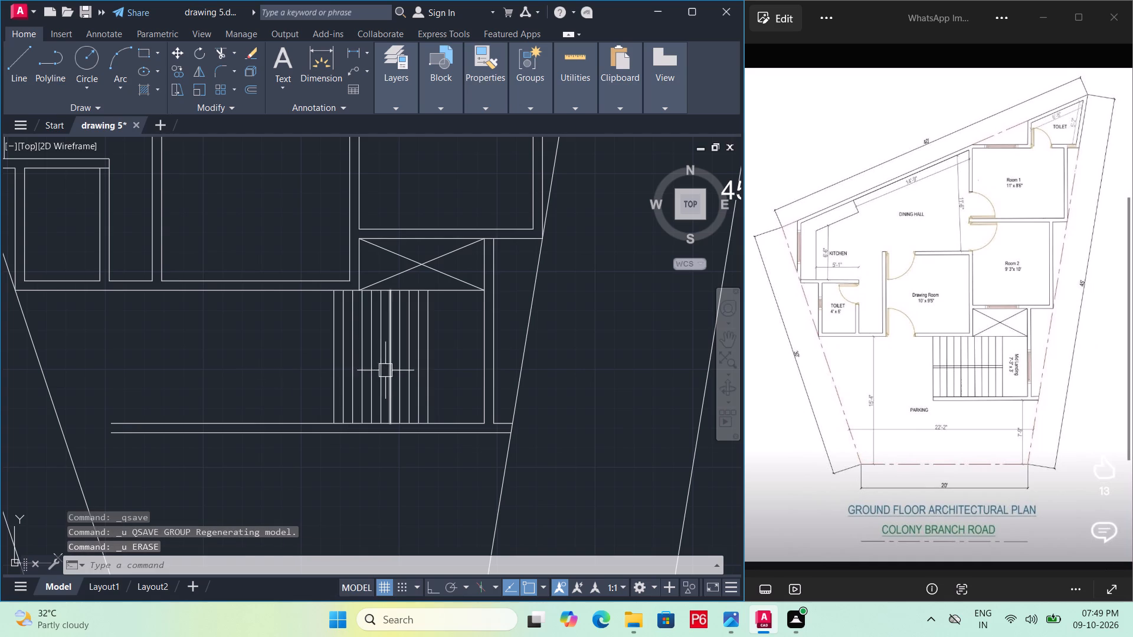
# Erase all the 6" tread lines from the stair area, keeping the landing edge line.
pyautogui.click(423, 367)
pyautogui.scroll(2, 398, 390)
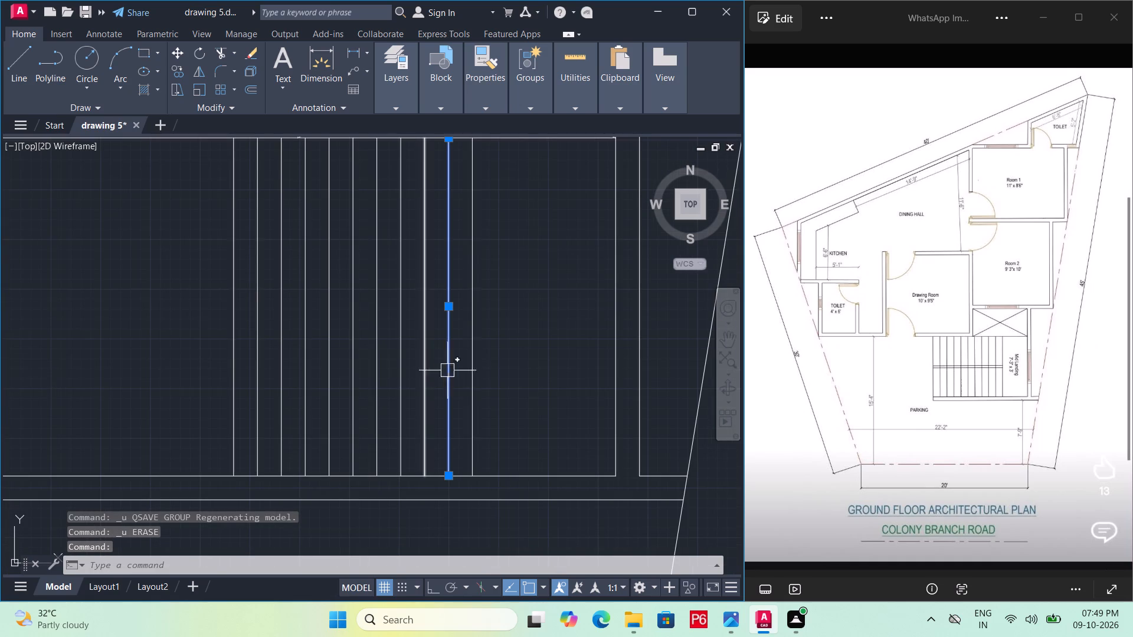
pyautogui.click(461, 375)
pyautogui.doubleClick(192, 398)
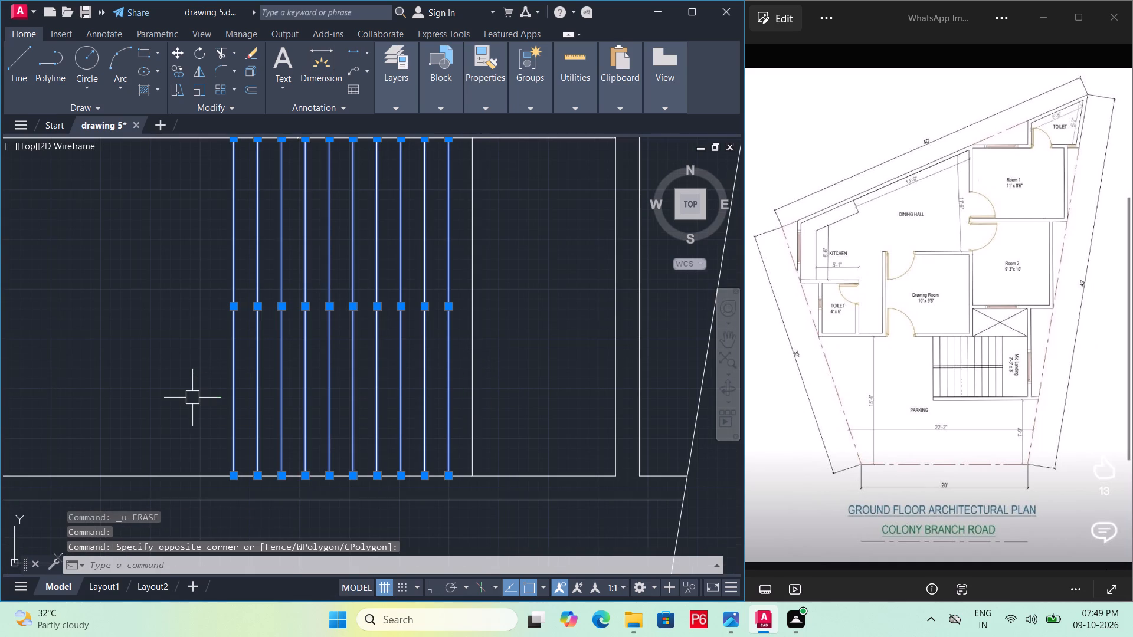
pyautogui.press('Delete')
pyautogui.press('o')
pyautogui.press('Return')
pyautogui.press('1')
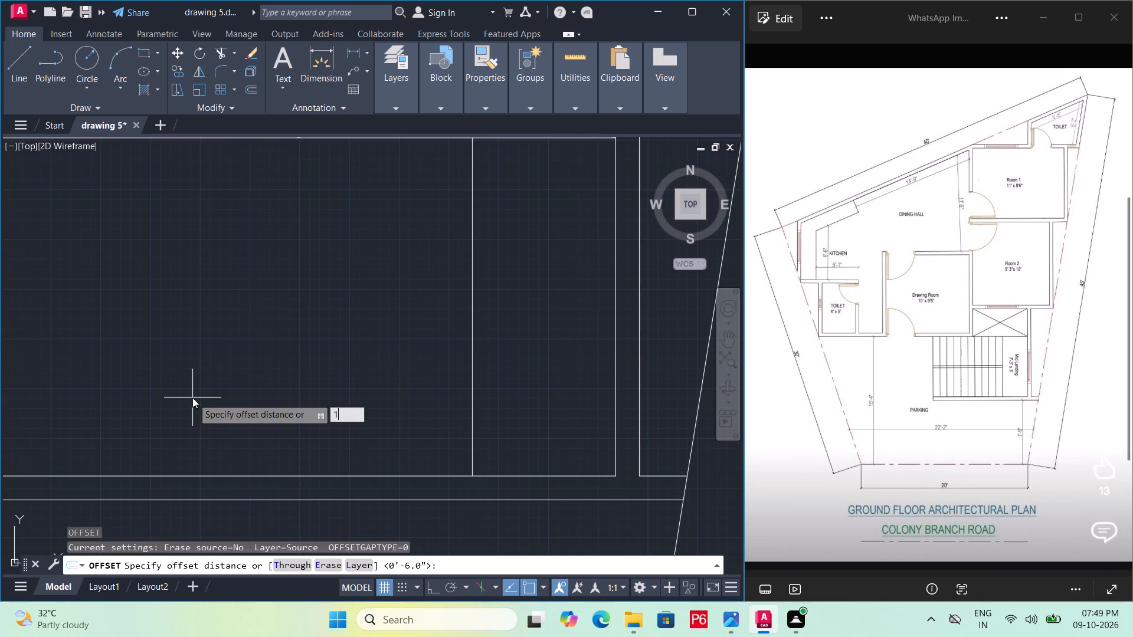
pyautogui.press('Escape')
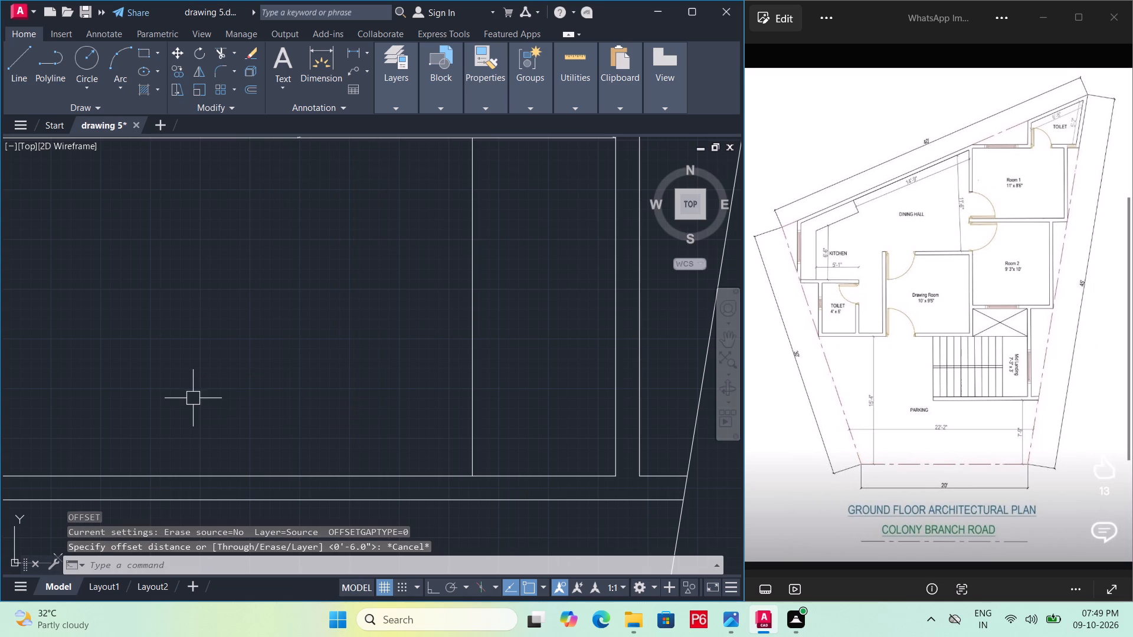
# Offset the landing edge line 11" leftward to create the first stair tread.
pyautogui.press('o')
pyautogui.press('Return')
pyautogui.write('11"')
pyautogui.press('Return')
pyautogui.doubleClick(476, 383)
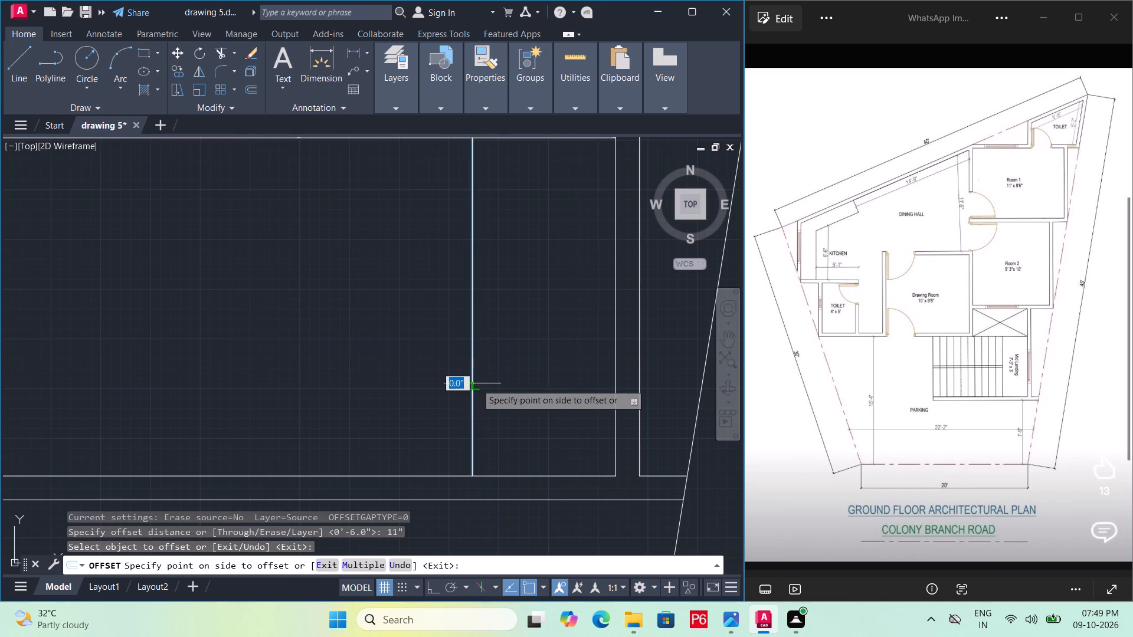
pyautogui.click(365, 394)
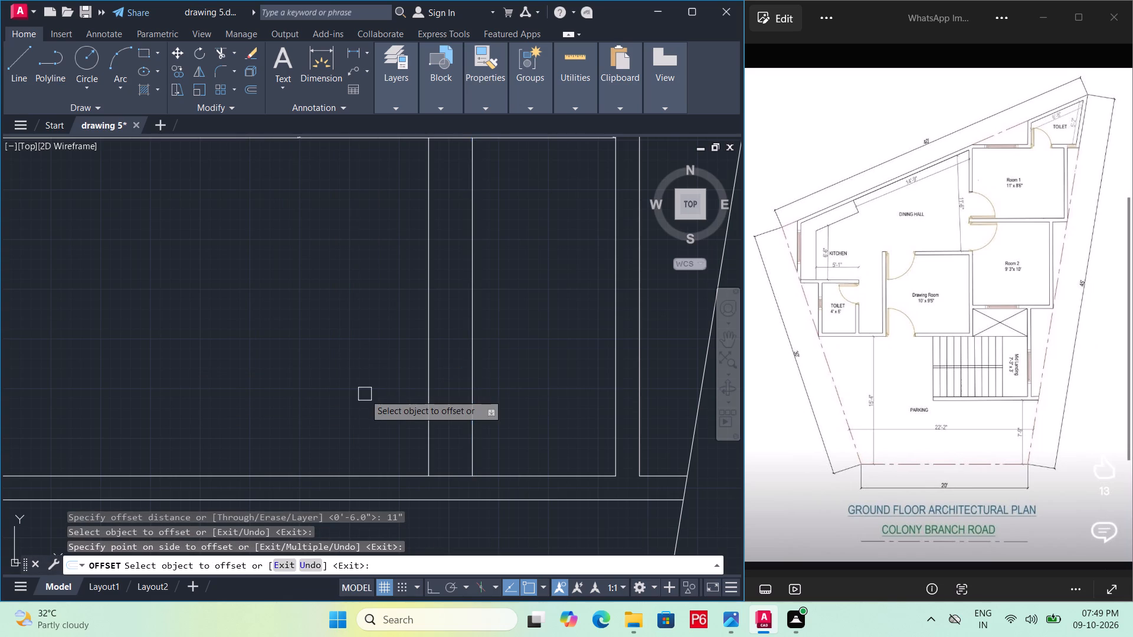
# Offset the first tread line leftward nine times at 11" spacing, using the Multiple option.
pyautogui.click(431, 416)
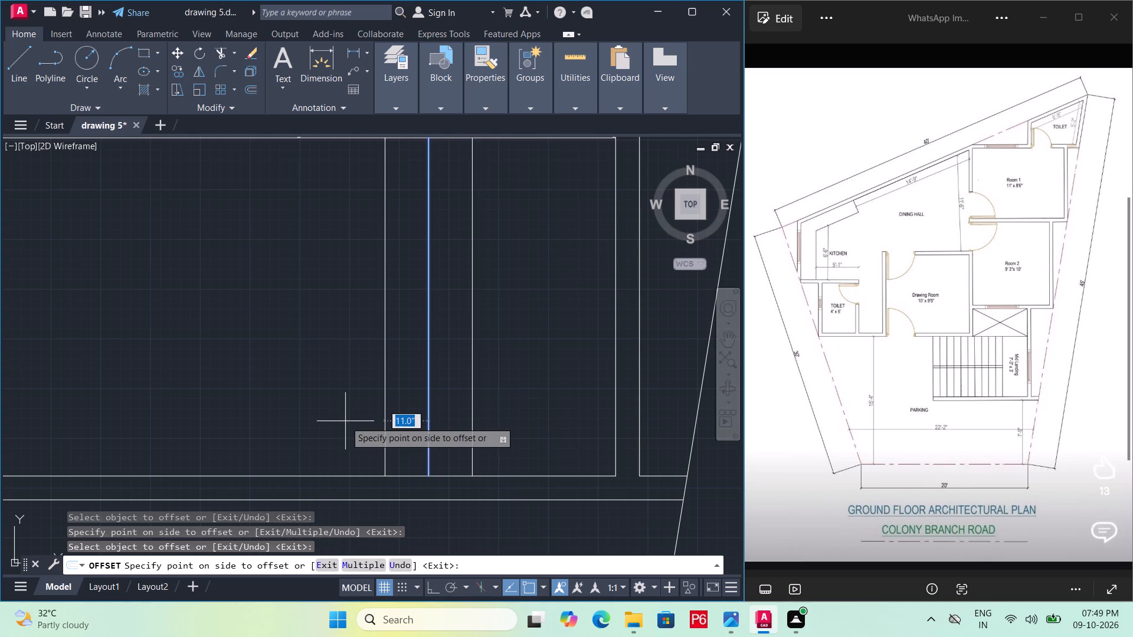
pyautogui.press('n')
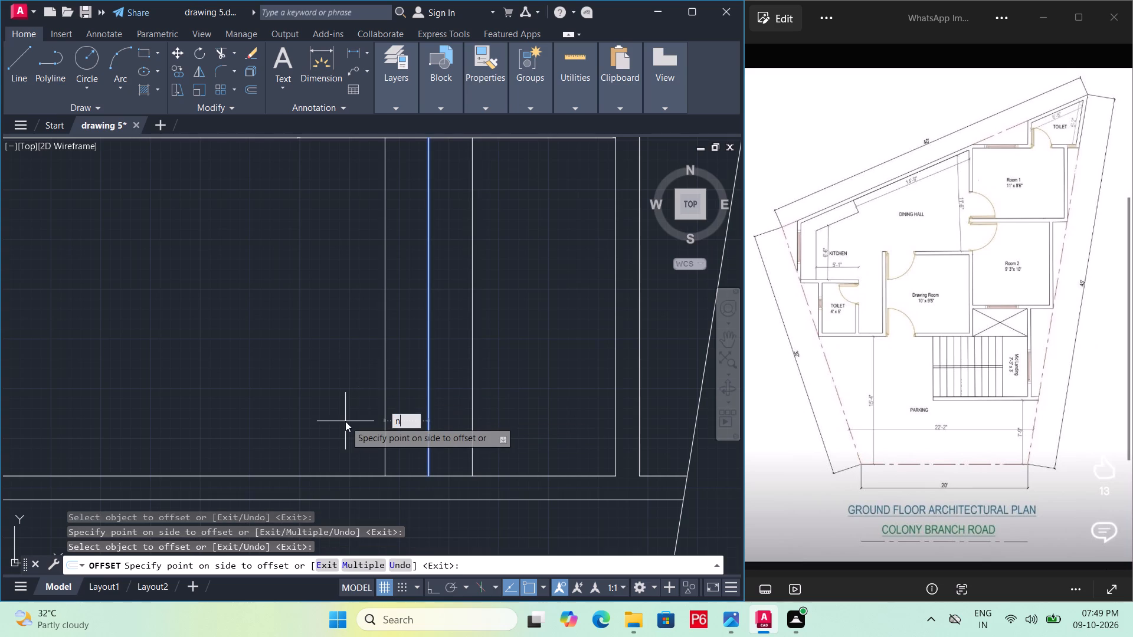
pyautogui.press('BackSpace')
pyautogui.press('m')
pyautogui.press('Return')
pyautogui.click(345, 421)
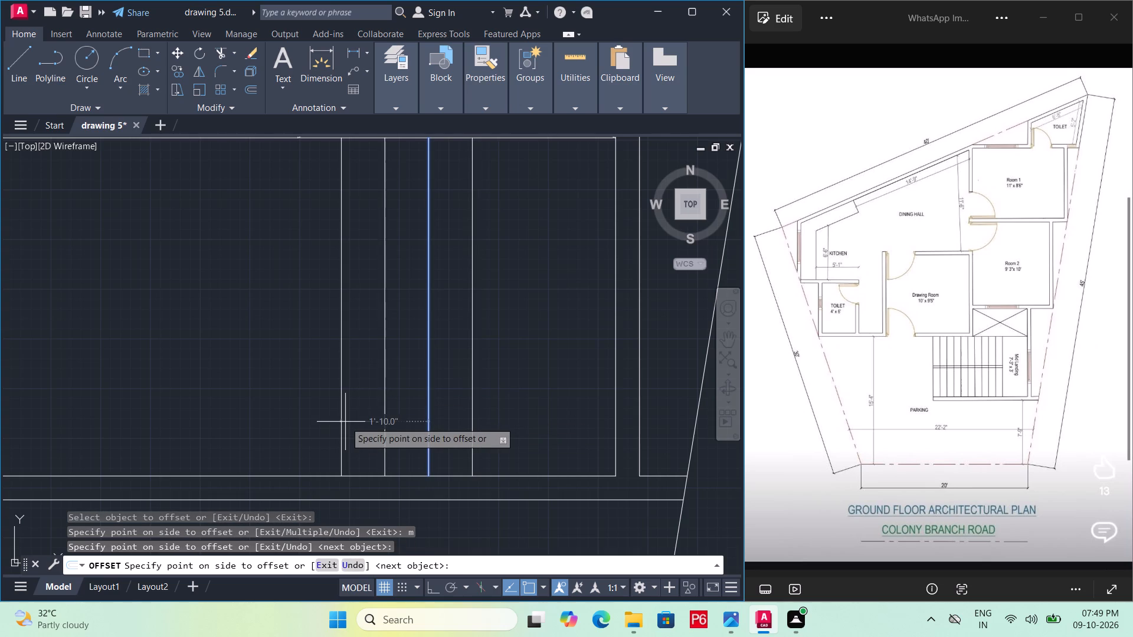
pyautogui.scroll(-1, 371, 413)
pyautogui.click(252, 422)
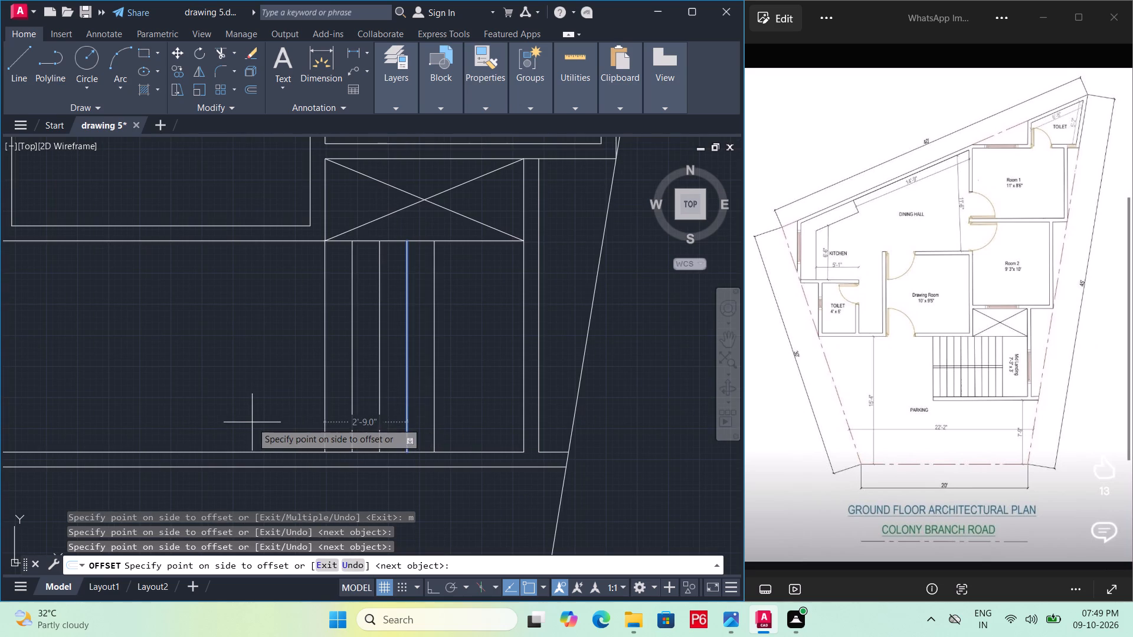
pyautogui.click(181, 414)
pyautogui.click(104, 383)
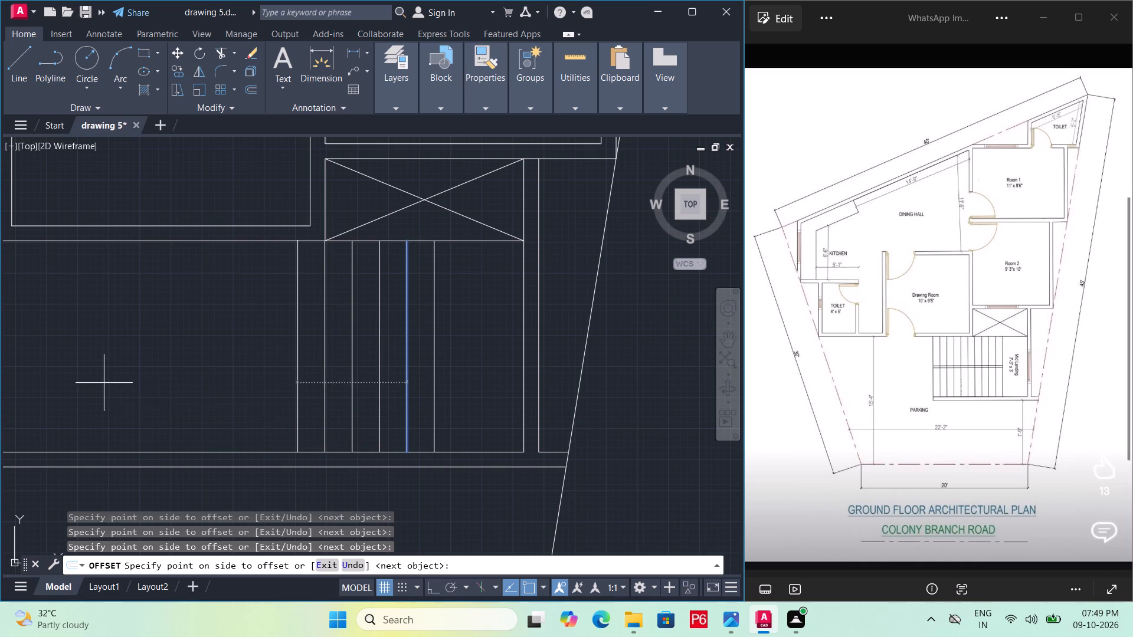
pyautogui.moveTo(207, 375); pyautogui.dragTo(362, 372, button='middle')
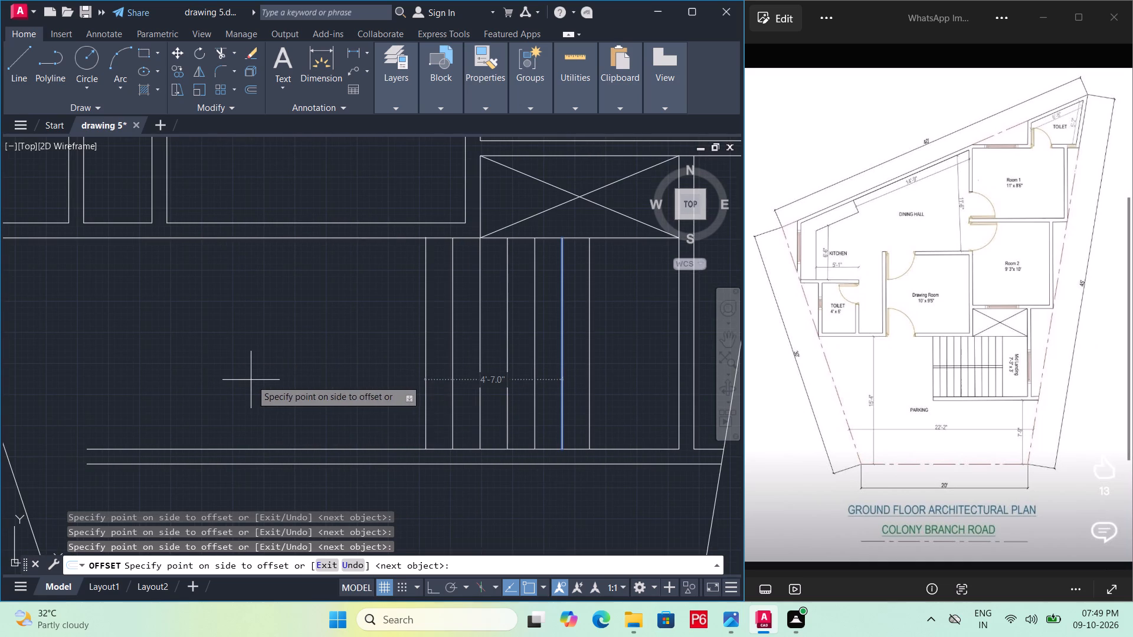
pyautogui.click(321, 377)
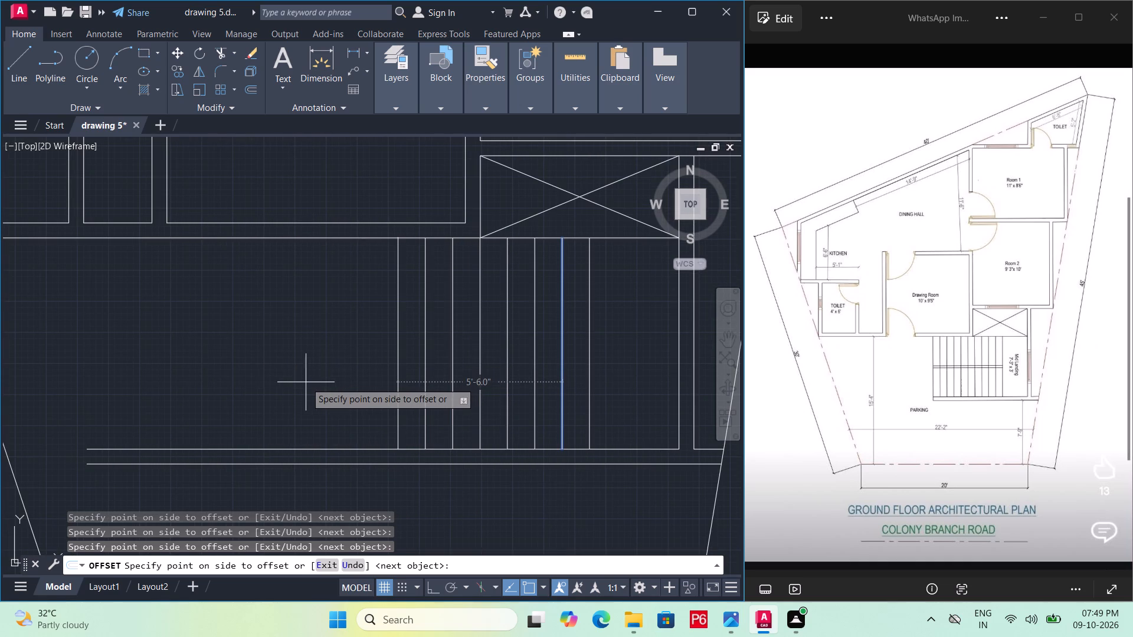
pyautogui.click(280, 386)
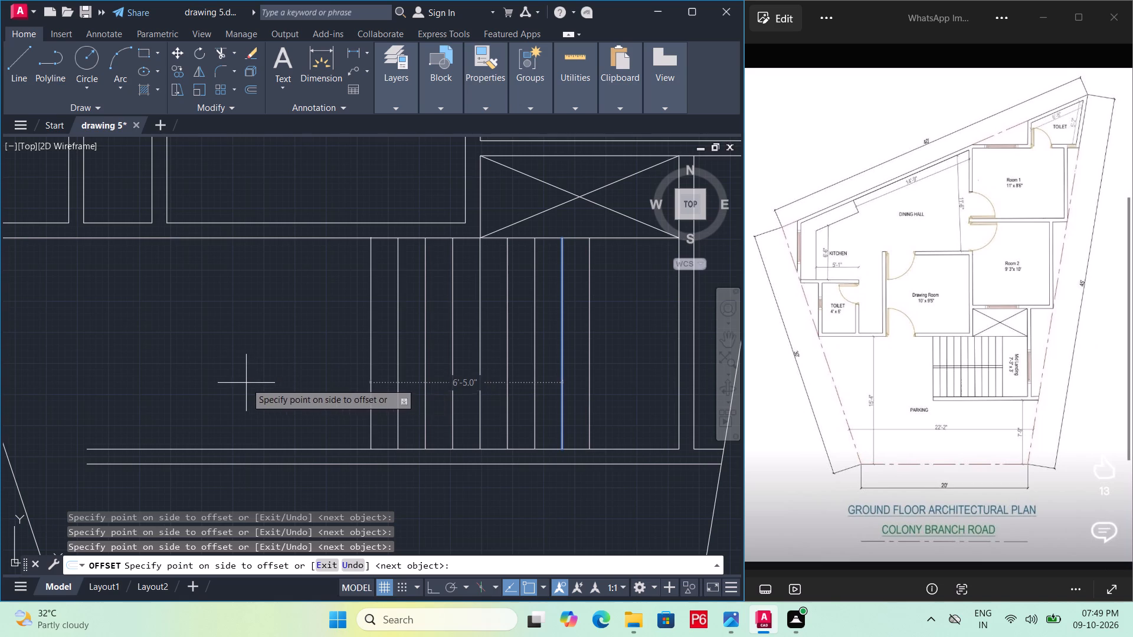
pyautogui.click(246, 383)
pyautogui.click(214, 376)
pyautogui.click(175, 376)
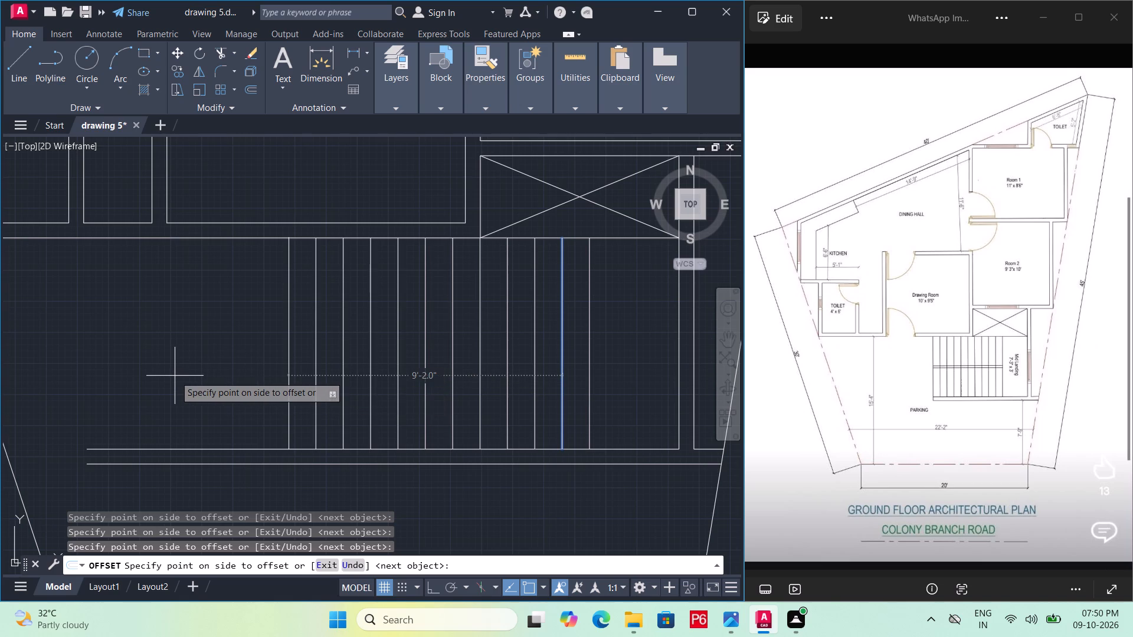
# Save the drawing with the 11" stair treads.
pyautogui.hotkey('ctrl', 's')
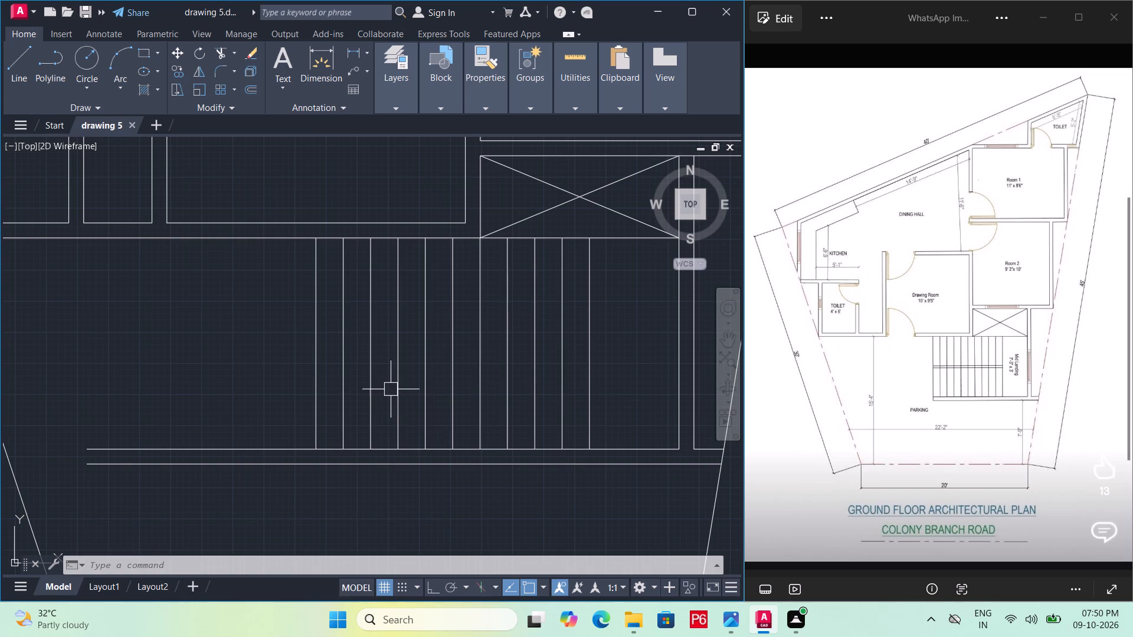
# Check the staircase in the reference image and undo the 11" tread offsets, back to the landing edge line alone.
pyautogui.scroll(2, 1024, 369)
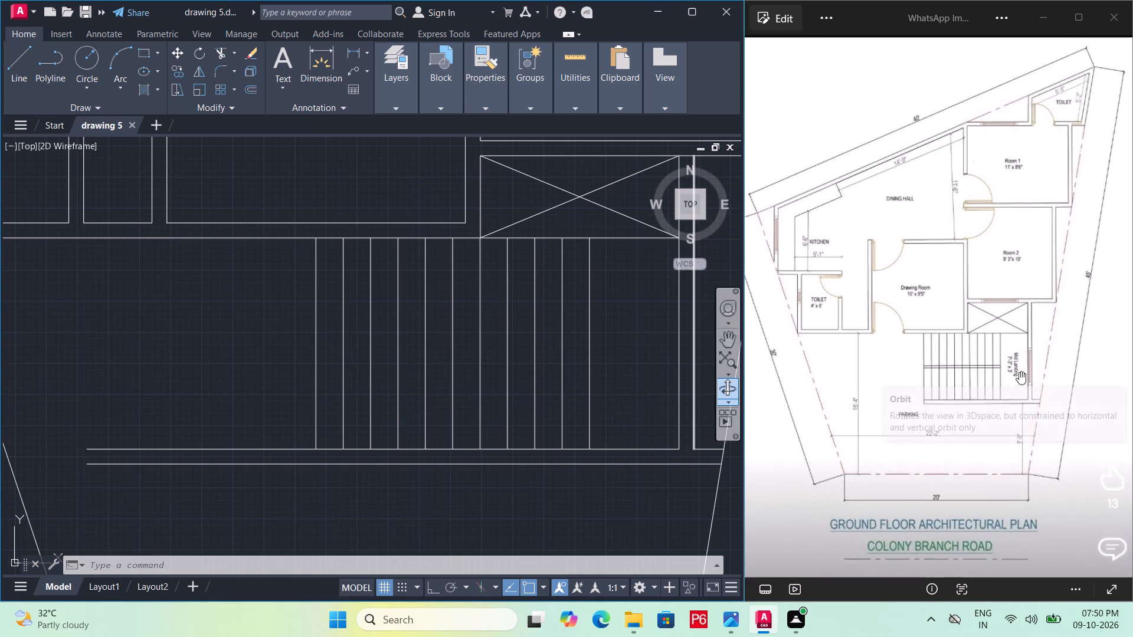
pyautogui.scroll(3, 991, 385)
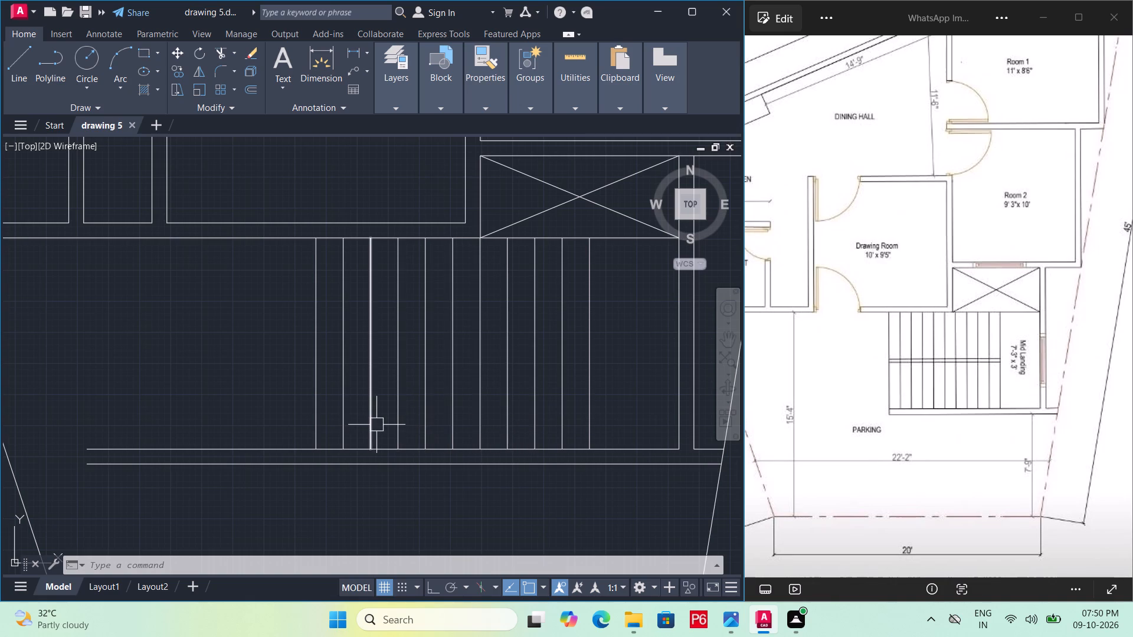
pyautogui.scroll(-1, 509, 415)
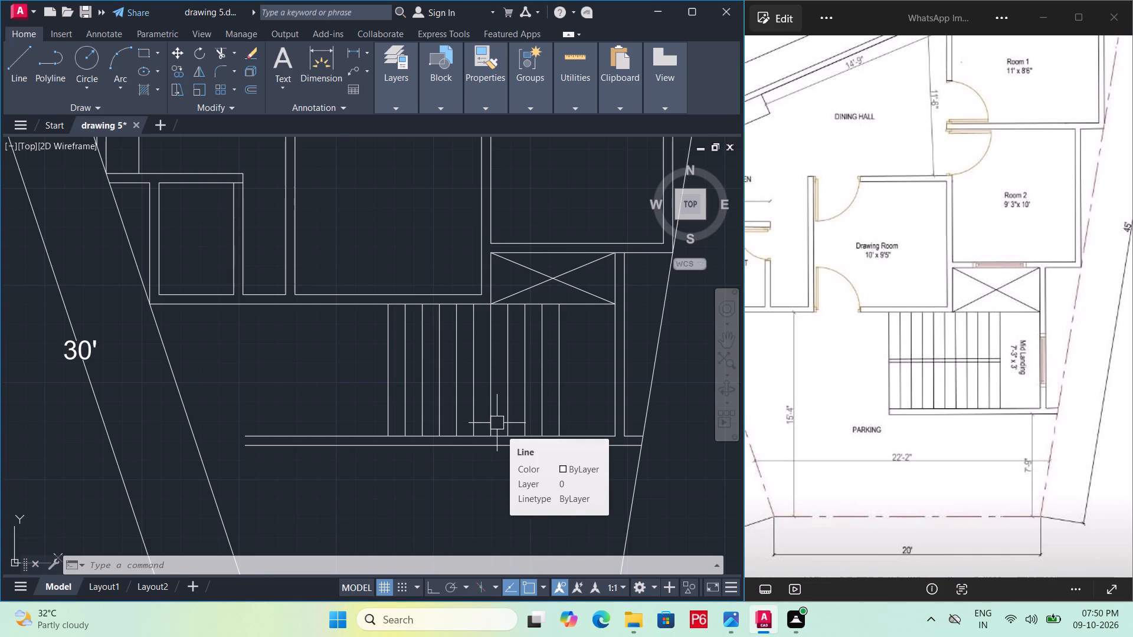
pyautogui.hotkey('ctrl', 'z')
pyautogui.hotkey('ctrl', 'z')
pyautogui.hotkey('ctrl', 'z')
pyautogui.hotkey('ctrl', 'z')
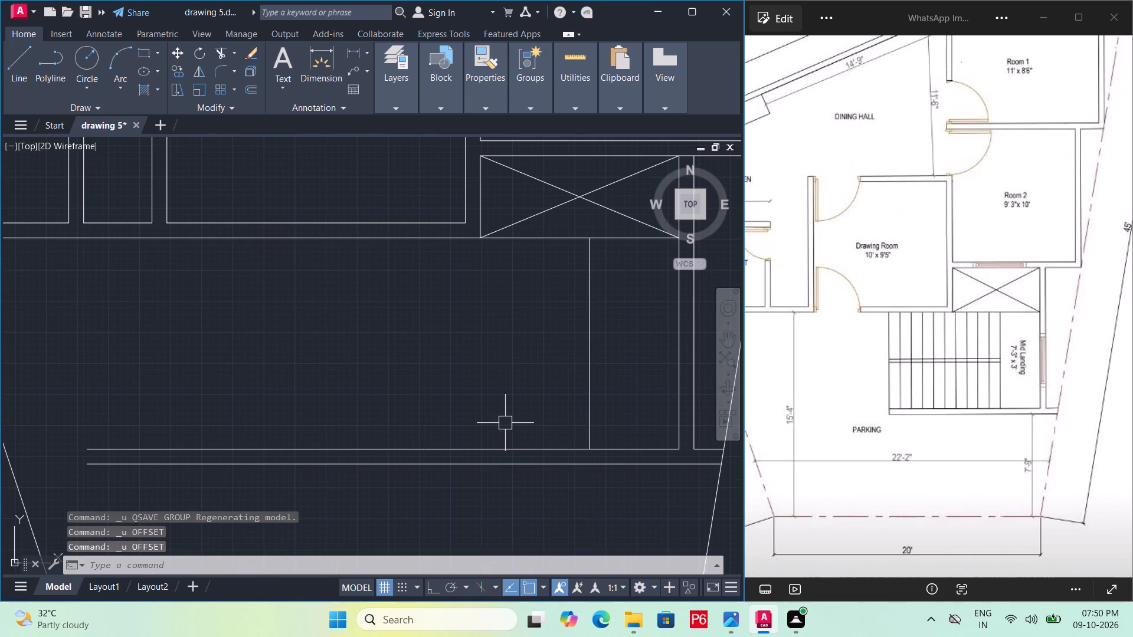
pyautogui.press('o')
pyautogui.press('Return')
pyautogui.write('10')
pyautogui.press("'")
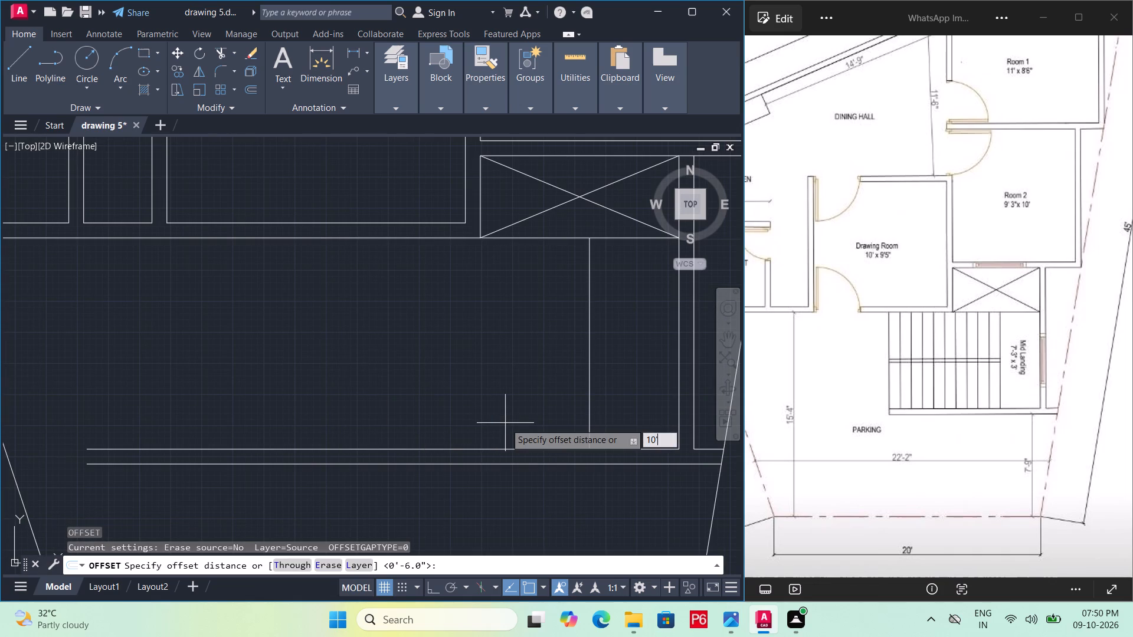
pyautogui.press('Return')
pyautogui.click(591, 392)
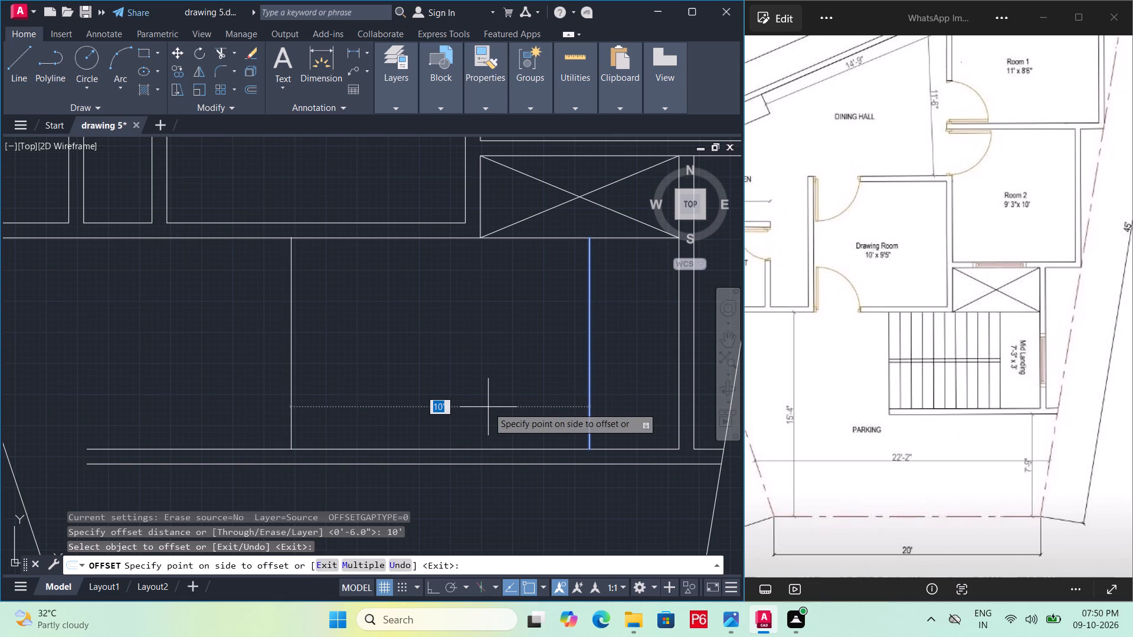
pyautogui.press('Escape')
# Offset the landing edge line leftward ten times at 10" spacing, using the Multiple option, to create the stair treads.
pyautogui.press('o')
pyautogui.press('Return')
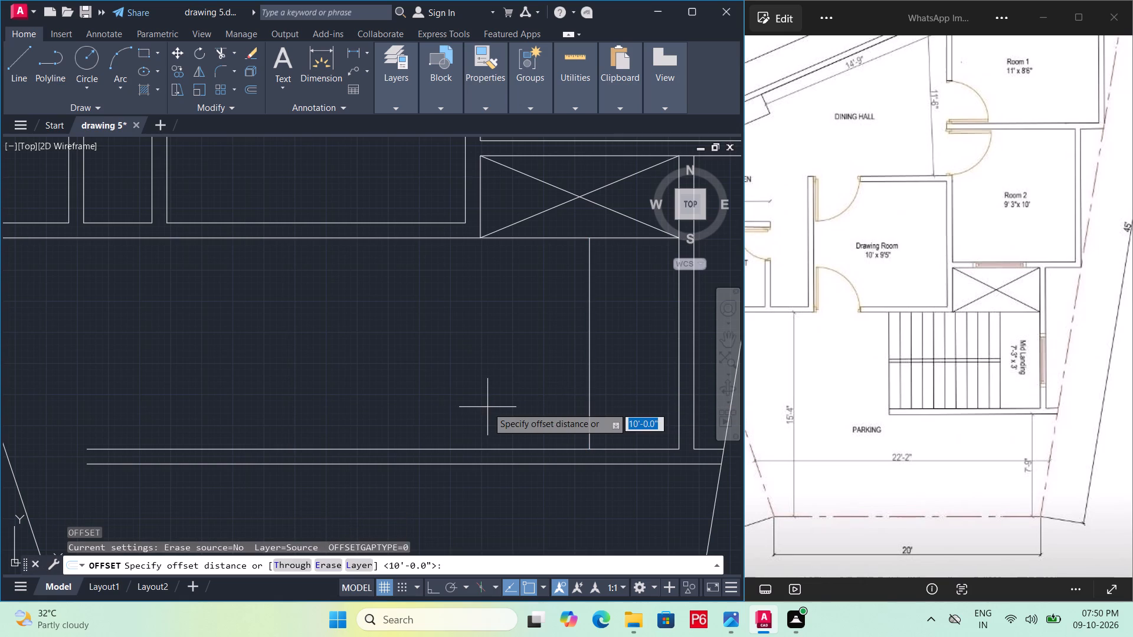
pyautogui.press('1')
pyautogui.write('0"')
pyautogui.press('Return')
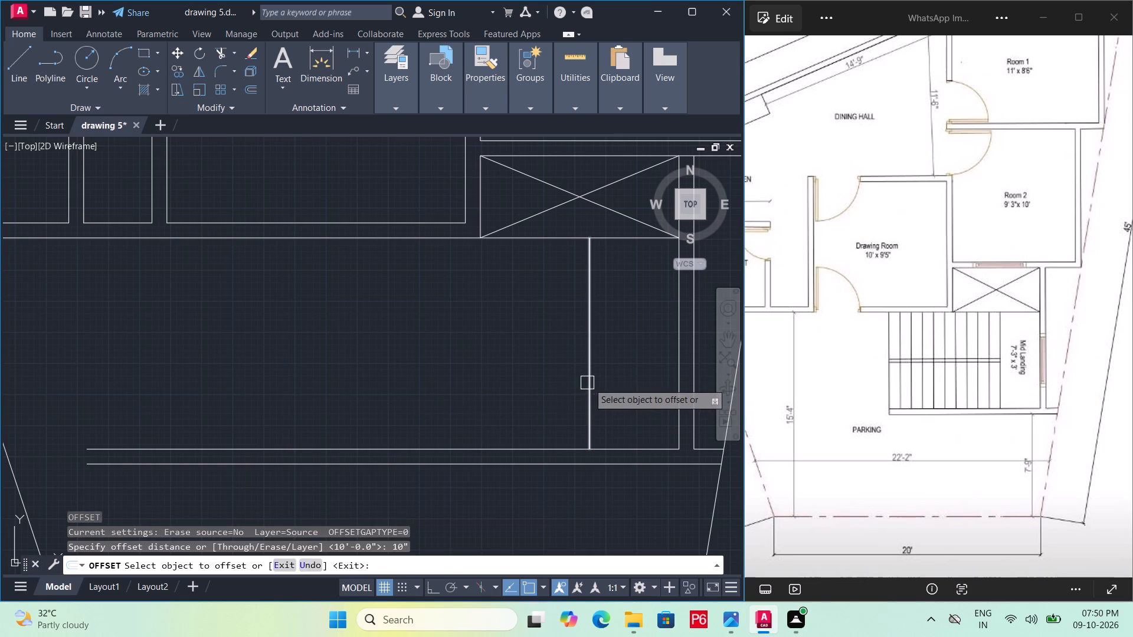
pyautogui.click(589, 382)
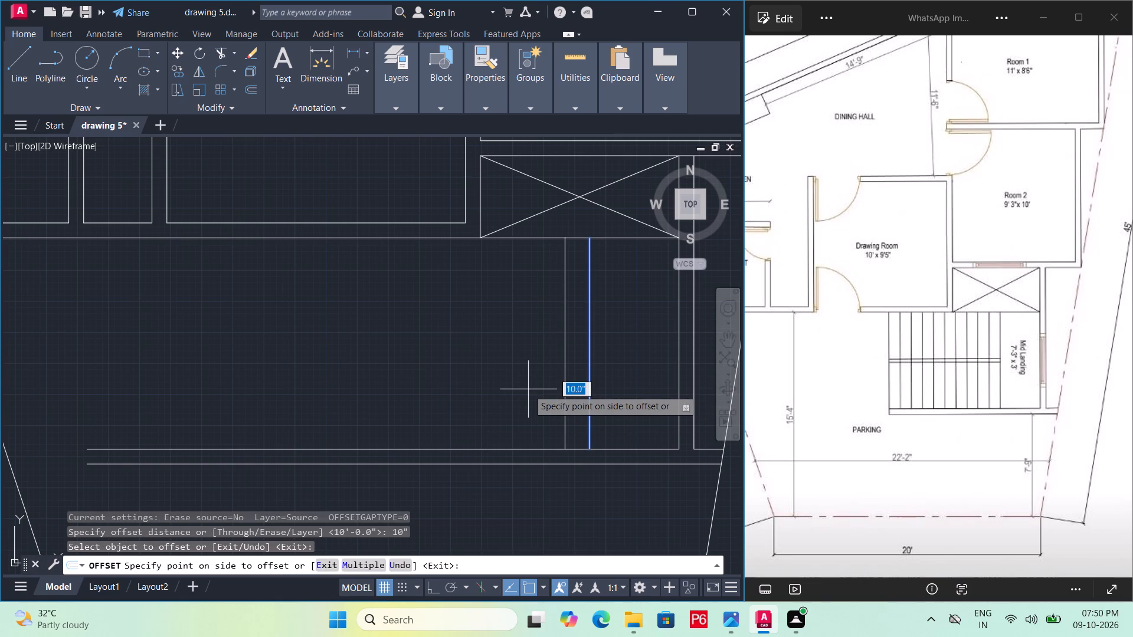
pyautogui.press('m')
pyautogui.press('space')
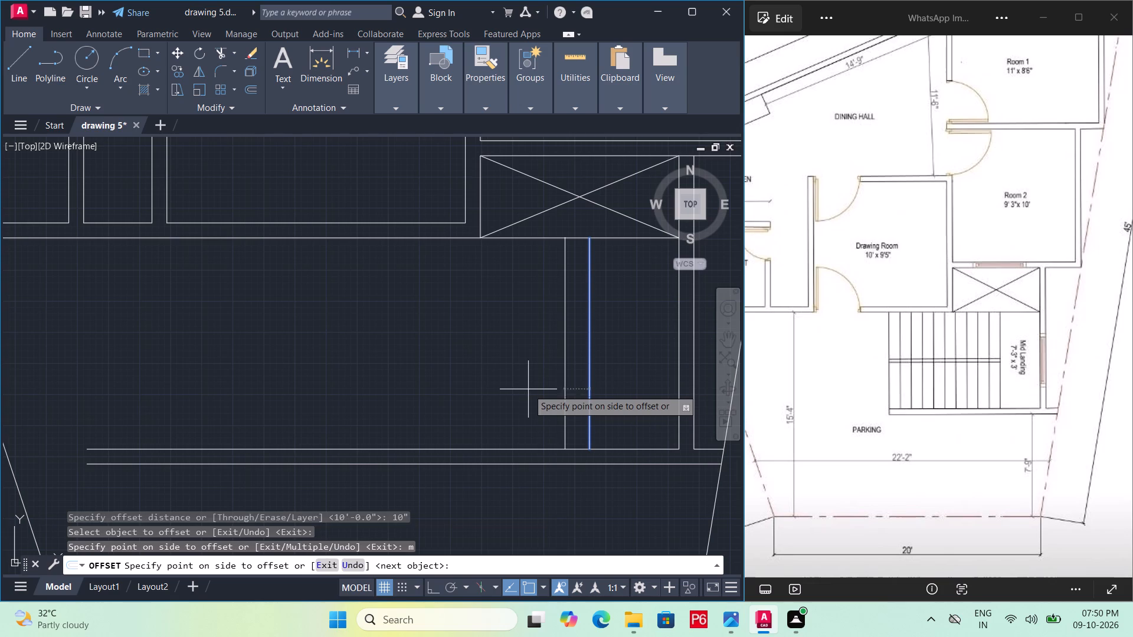
pyautogui.click(528, 389)
pyautogui.click(455, 404)
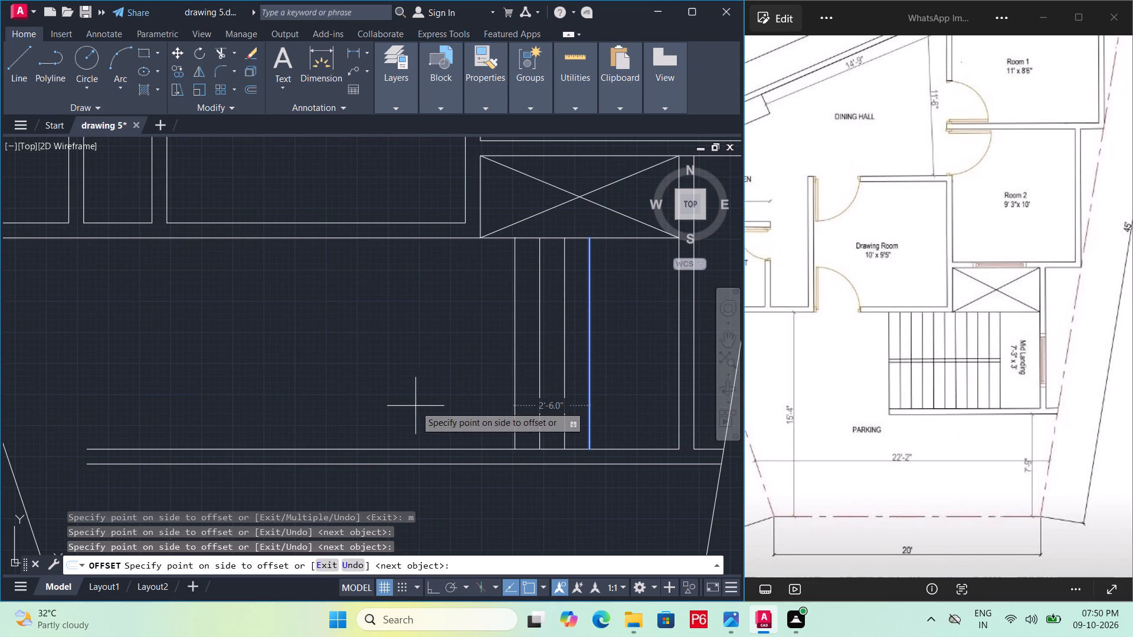
pyautogui.click(395, 406)
pyautogui.click(338, 408)
pyautogui.click(260, 409)
pyautogui.click(201, 410)
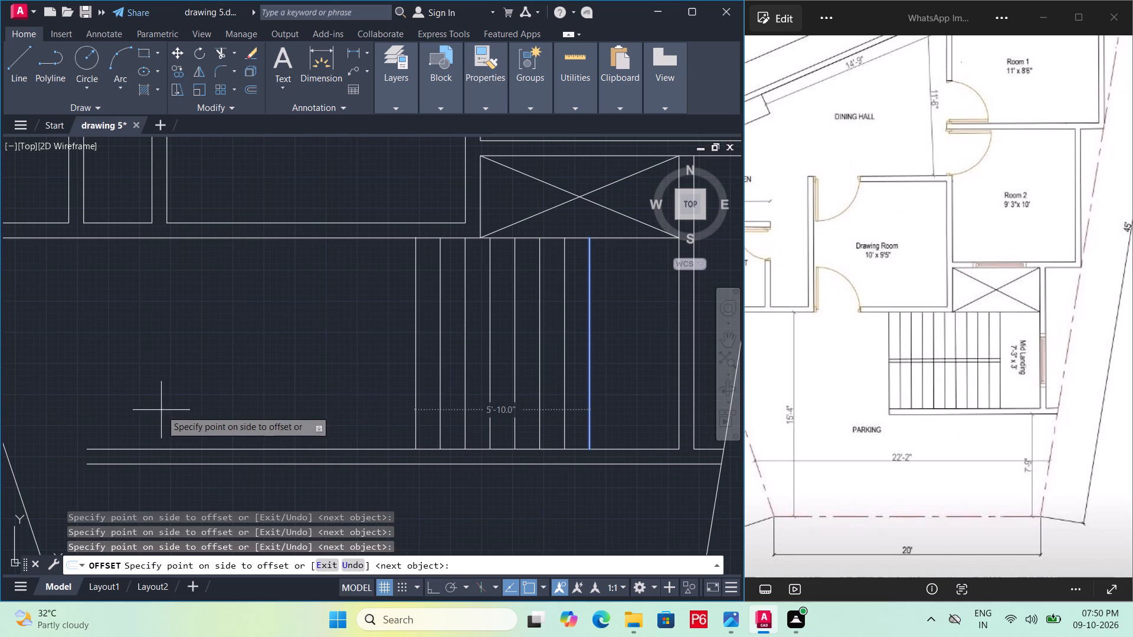
pyautogui.click(155, 409)
pyautogui.click(104, 406)
pyautogui.tripleClick(86, 386)
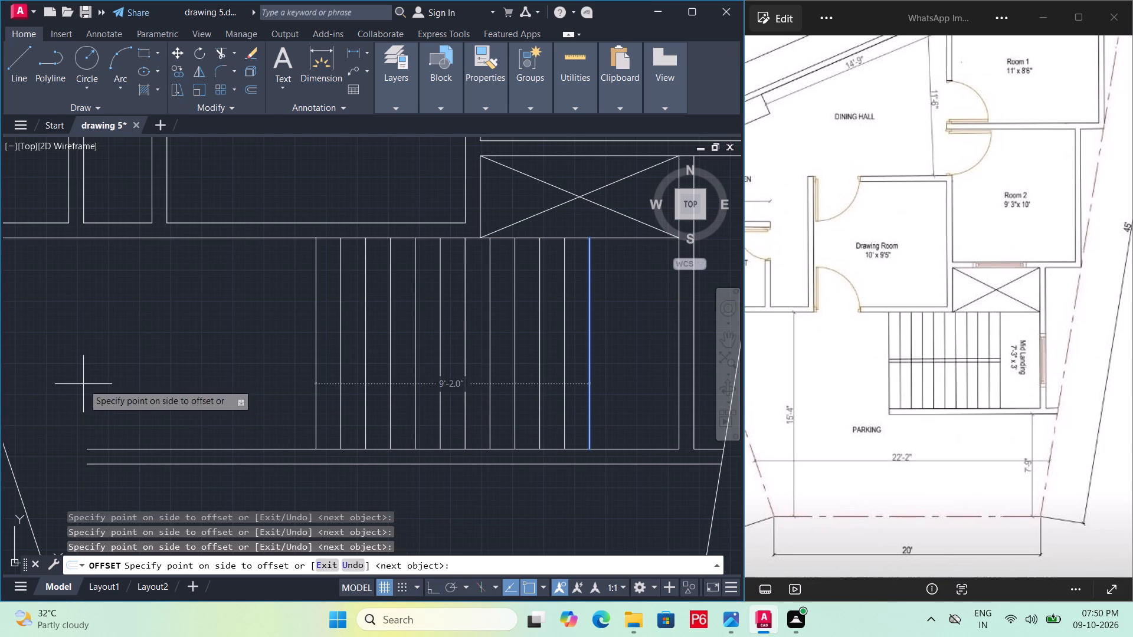
pyautogui.press('Escape')
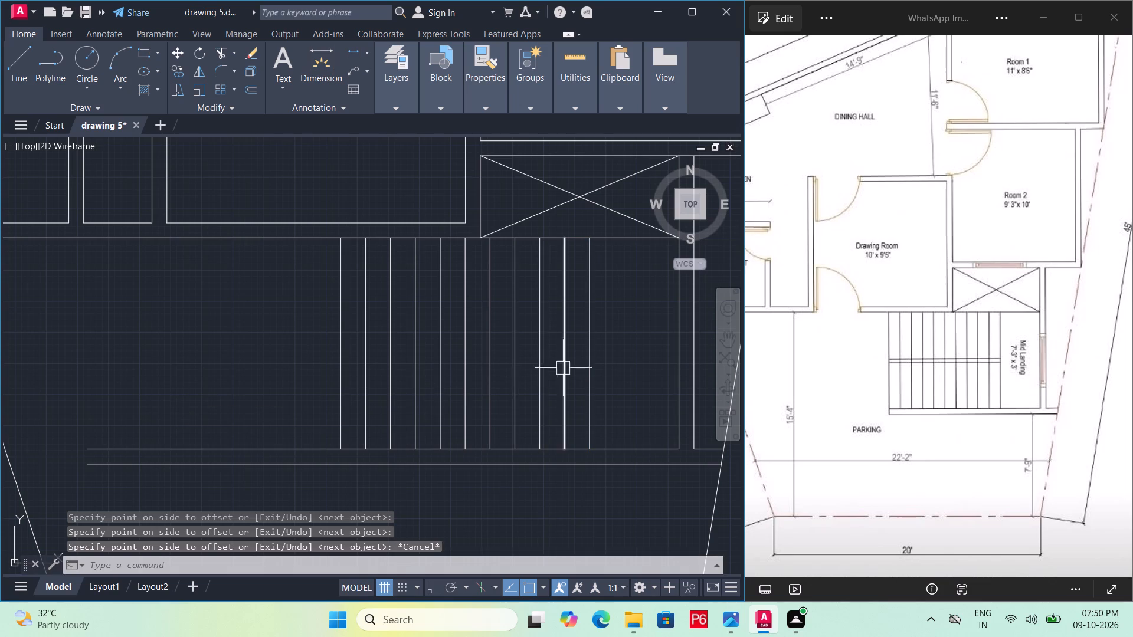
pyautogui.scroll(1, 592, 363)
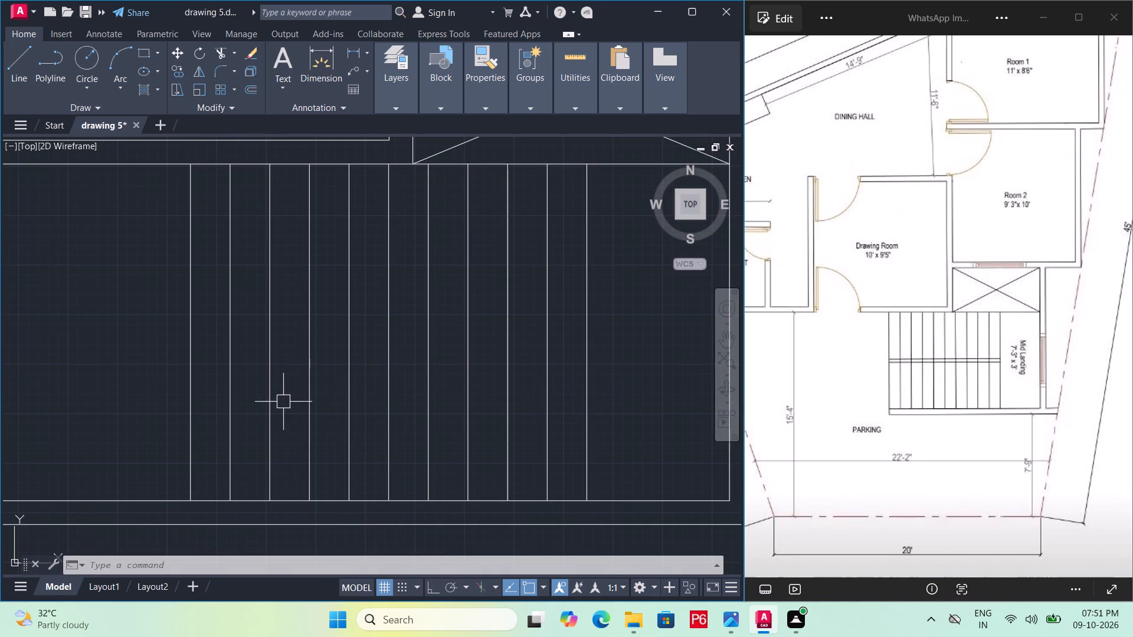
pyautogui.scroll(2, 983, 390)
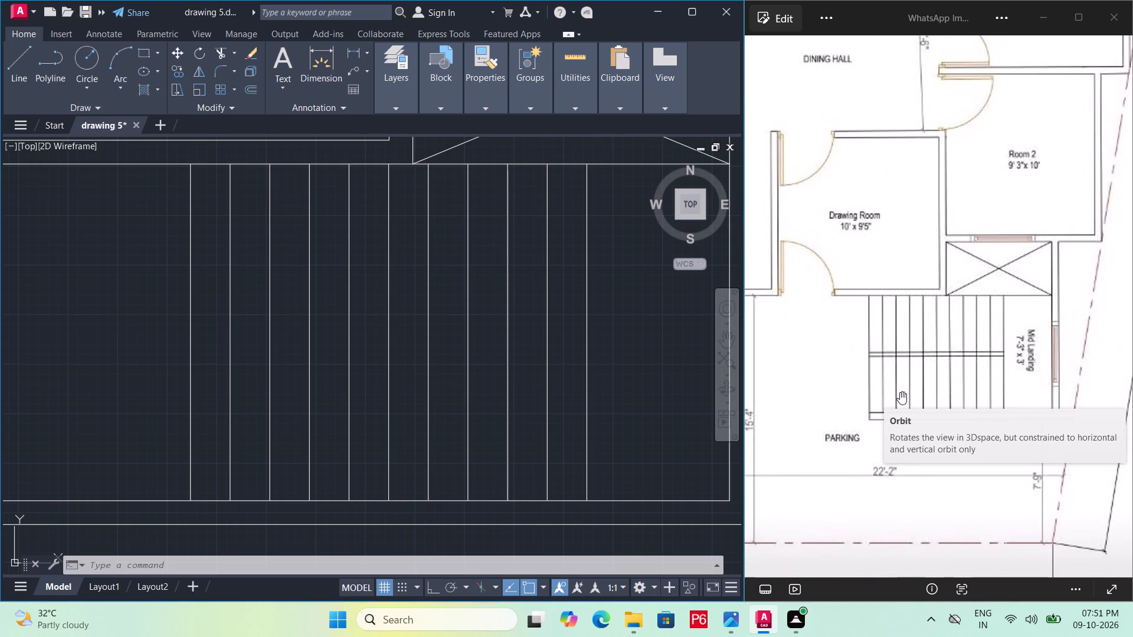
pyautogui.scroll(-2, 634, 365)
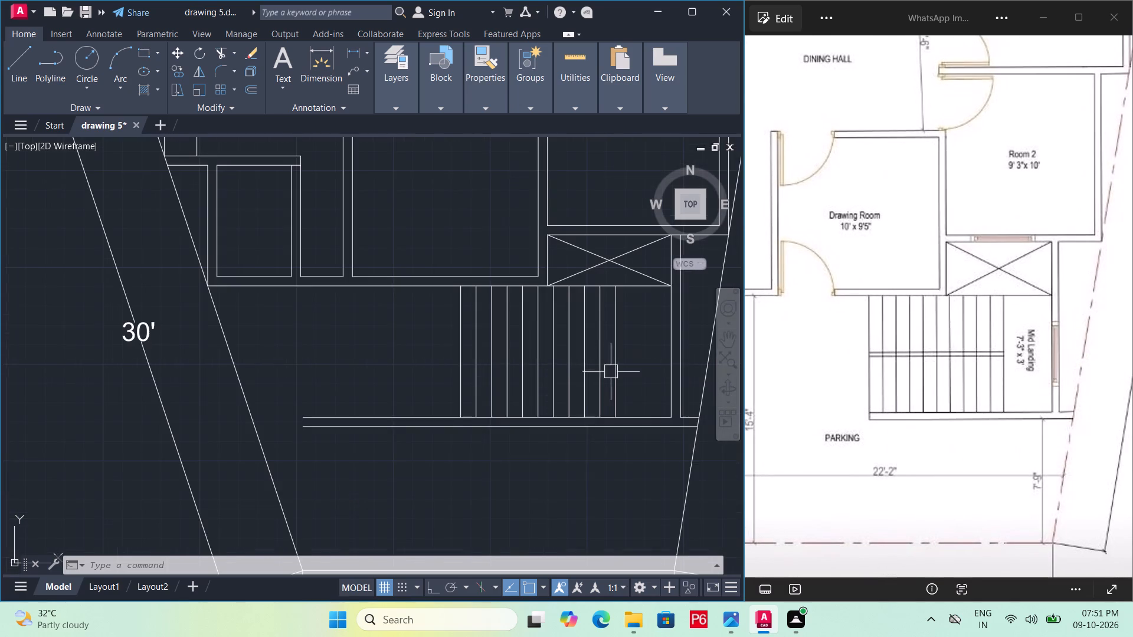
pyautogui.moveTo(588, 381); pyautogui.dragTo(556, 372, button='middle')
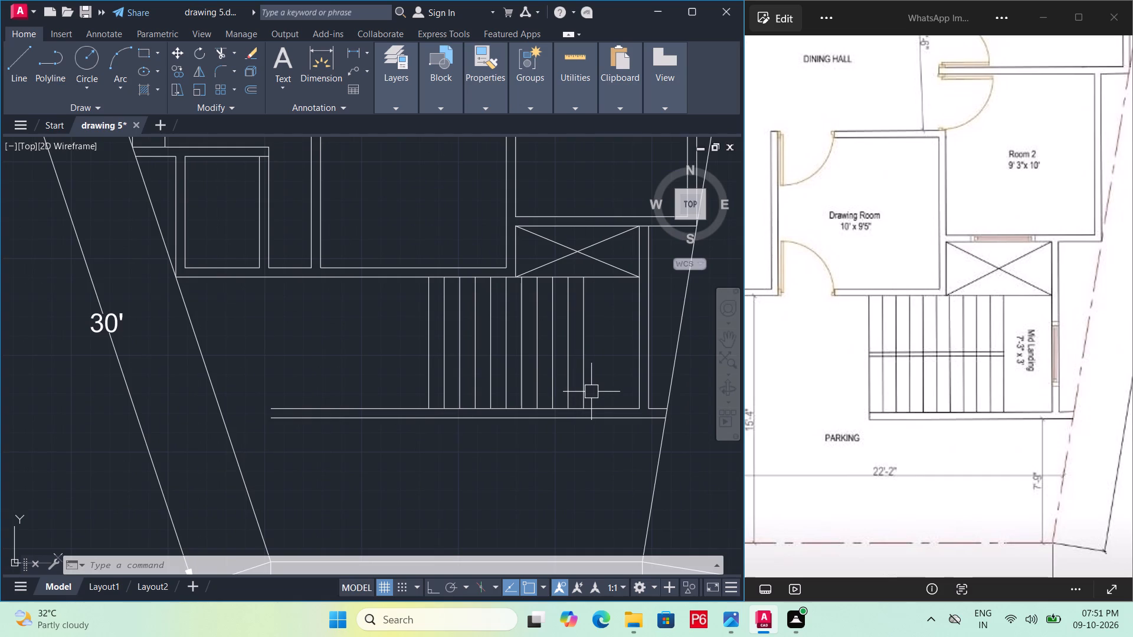
# Save the drawing with the 10" stair treads.
pyautogui.hotkey('ctrl', 's')
pyautogui.hotkey('ctrl', 's')
pyautogui.hotkey('ctrl', 's')
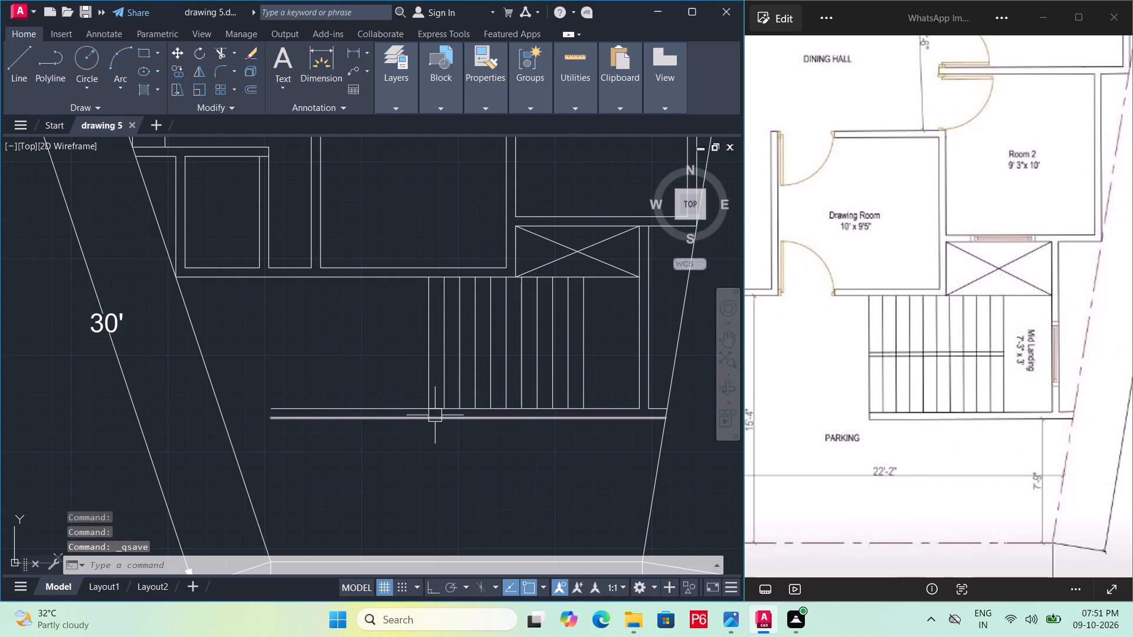
# Extend the outermost tread line, farthest from the mid landing, down to the outer line of the lower stair wall.
pyautogui.scroll(2, 453, 415)
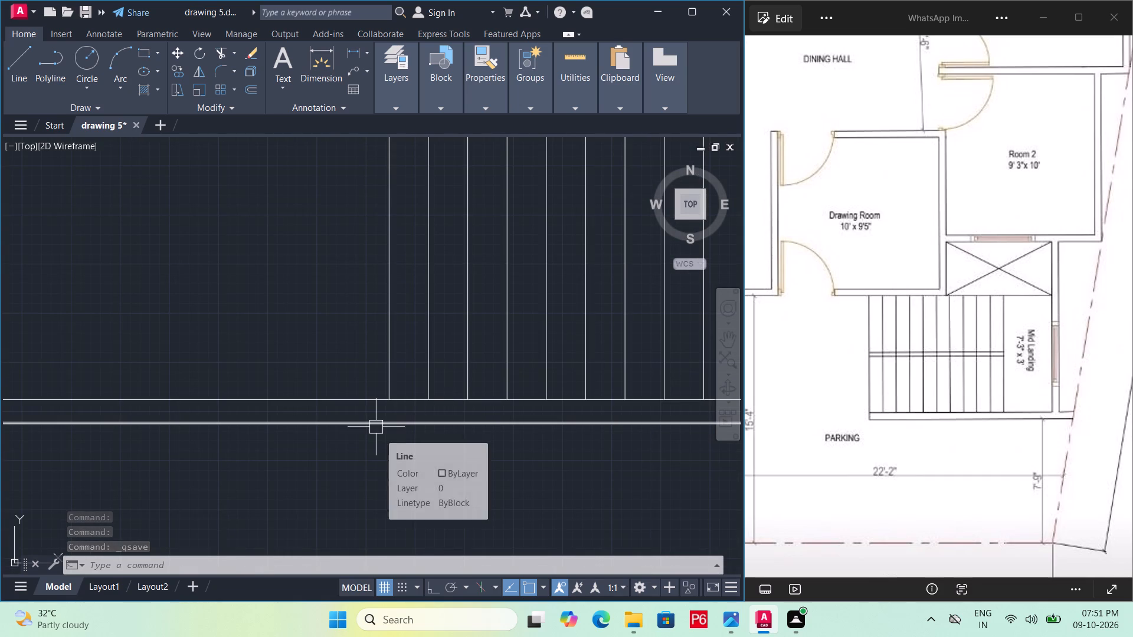
pyautogui.write('ex')
pyautogui.press('space')
pyautogui.press('space')
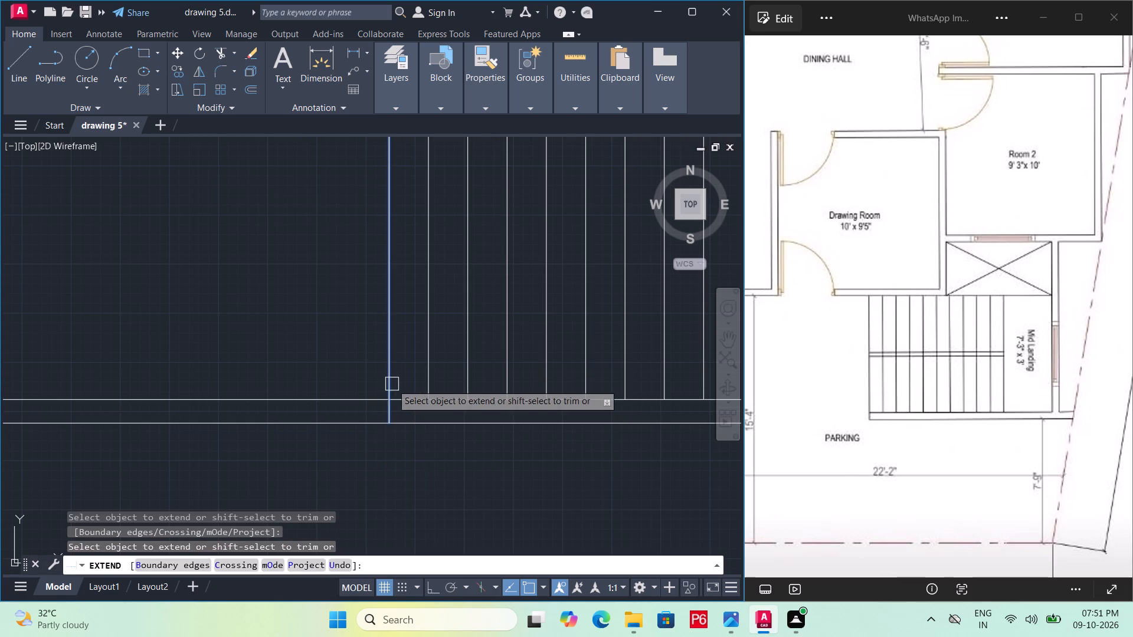
pyautogui.click(392, 384)
pyautogui.scroll(-2, 382, 459)
pyautogui.press('Escape')
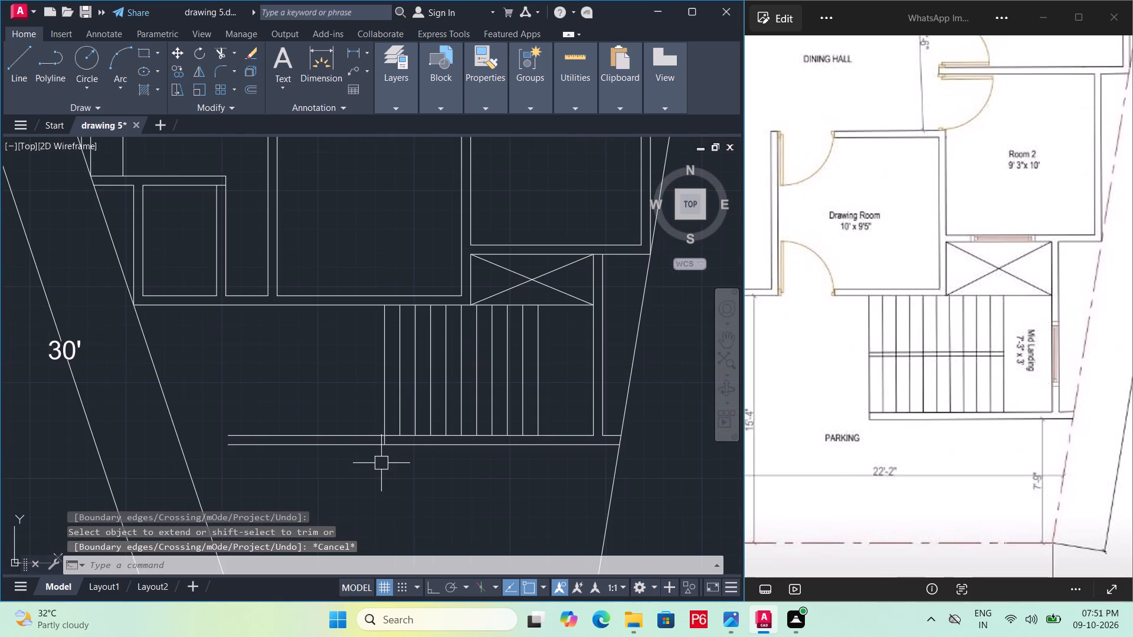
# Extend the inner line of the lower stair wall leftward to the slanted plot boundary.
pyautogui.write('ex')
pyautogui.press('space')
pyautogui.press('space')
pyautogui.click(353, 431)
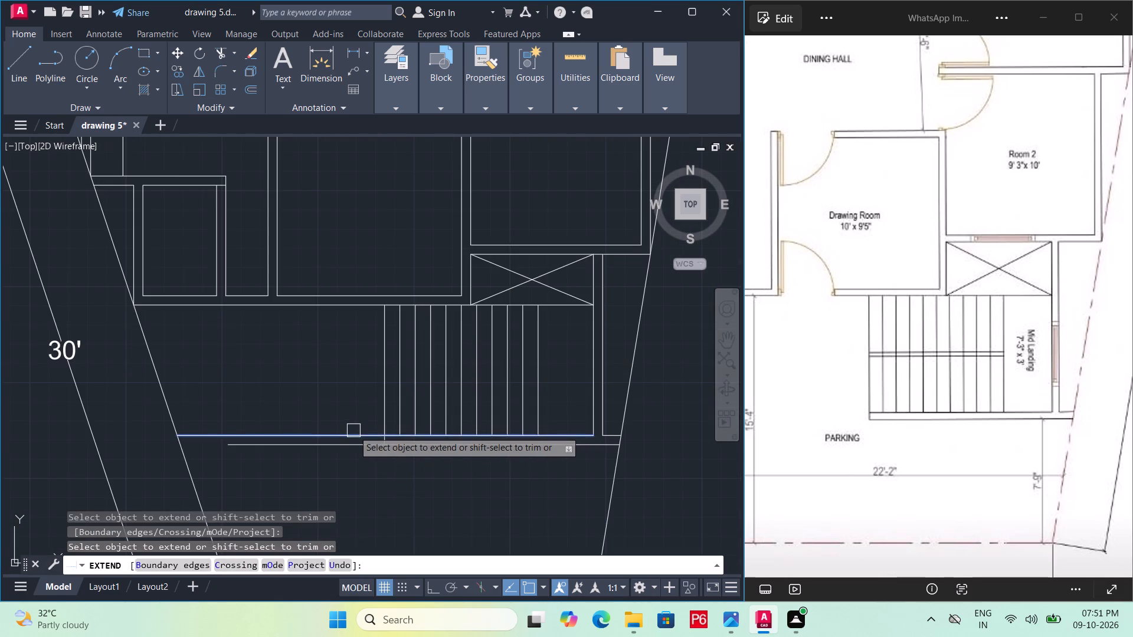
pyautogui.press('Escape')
# Trim both lines of the lower stair wall where they run past the outermost tread into the parking area.
pyautogui.press('t')
pyautogui.press('r')
pyautogui.press('space')
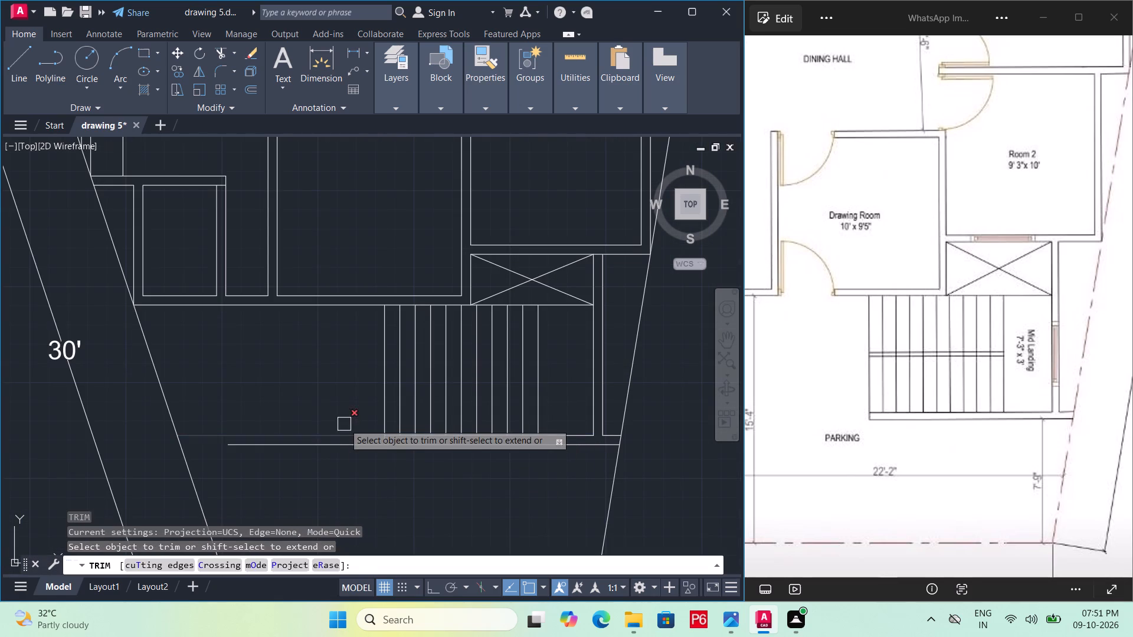
pyautogui.press('space')
pyautogui.click(344, 415)
pyautogui.click(323, 475)
pyautogui.moveTo(398, 462); pyautogui.dragTo(395, 458, button='middle')
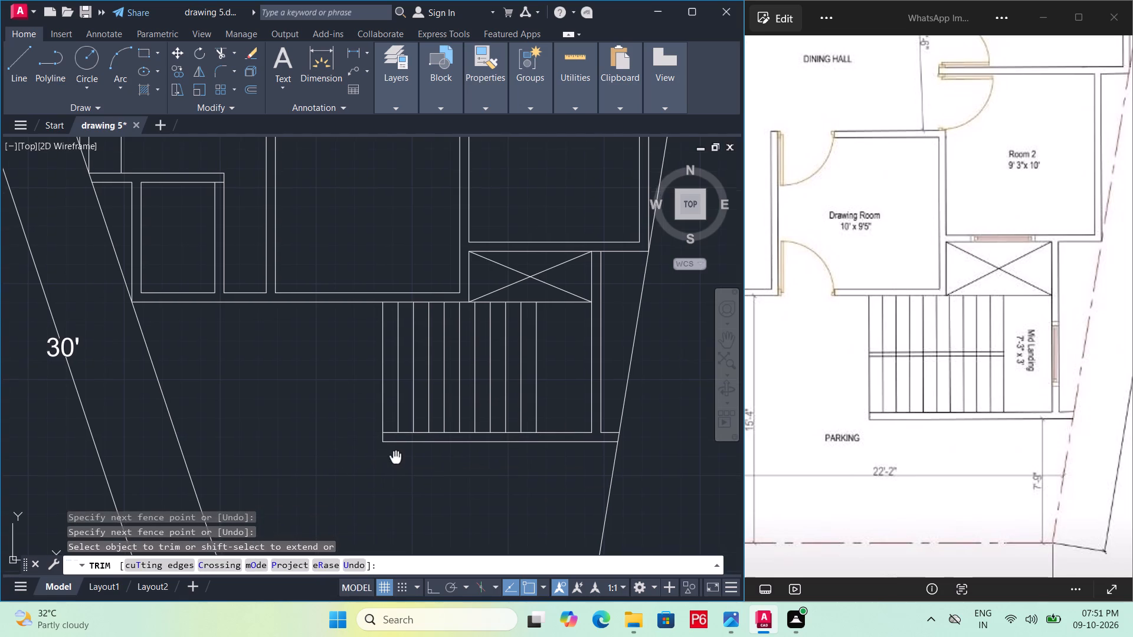
pyautogui.moveTo(395, 458); pyautogui.dragTo(394, 457, button='middle')
pyautogui.scroll(-1, 394, 457)
pyautogui.moveTo(400, 468); pyautogui.dragTo(415, 423, button='middle')
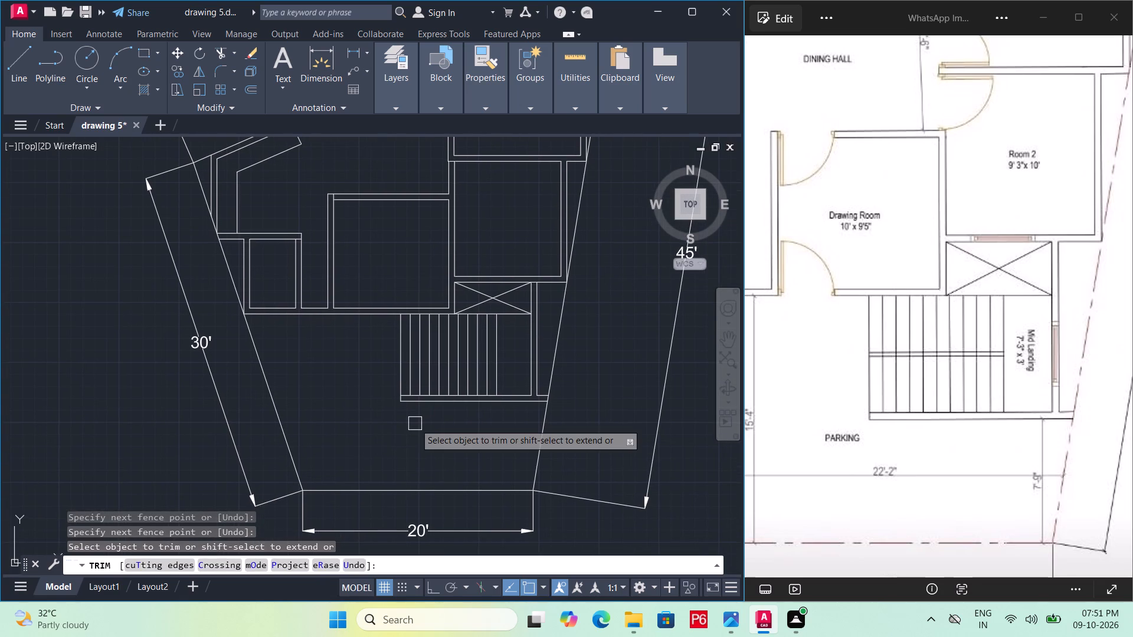
# Save the drawing with the trimmed staircase wall.
pyautogui.hotkey('ctrl', 's')
pyautogui.hotkey('ctrl', 's')
# Compare the overall drawn plan with the full reference image, then examine the wall corner where Room 1 and Room 2 meet.
pyautogui.scroll(-1, 415, 423)
pyautogui.middleClick(415, 423)
pyautogui.scroll(-2, 892, 335)
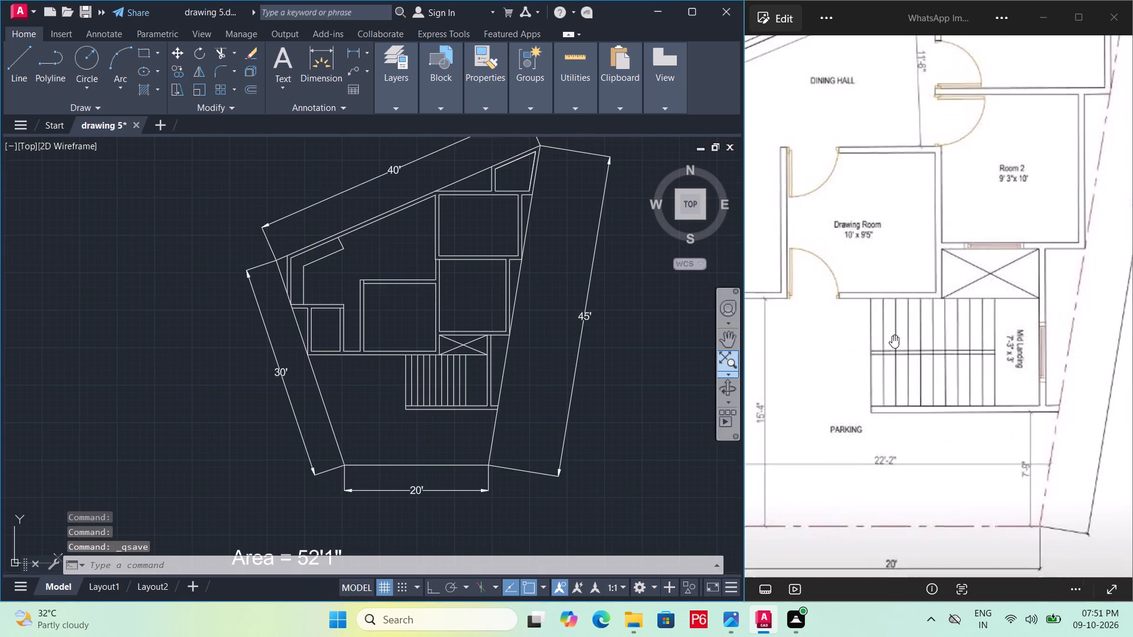
pyautogui.scroll(-3, 916, 357)
pyautogui.moveTo(849, 388); pyautogui.dragTo(875, 391, button='middle')
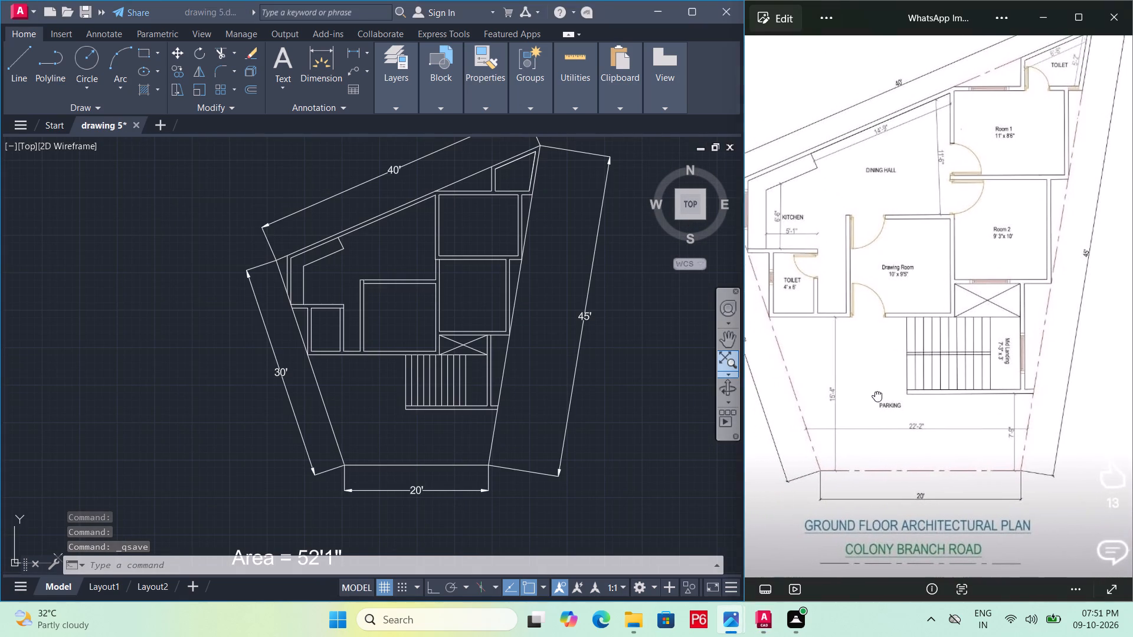
pyautogui.moveTo(875, 391); pyautogui.dragTo(893, 396, button='middle')
pyautogui.scroll(-1, 895, 395)
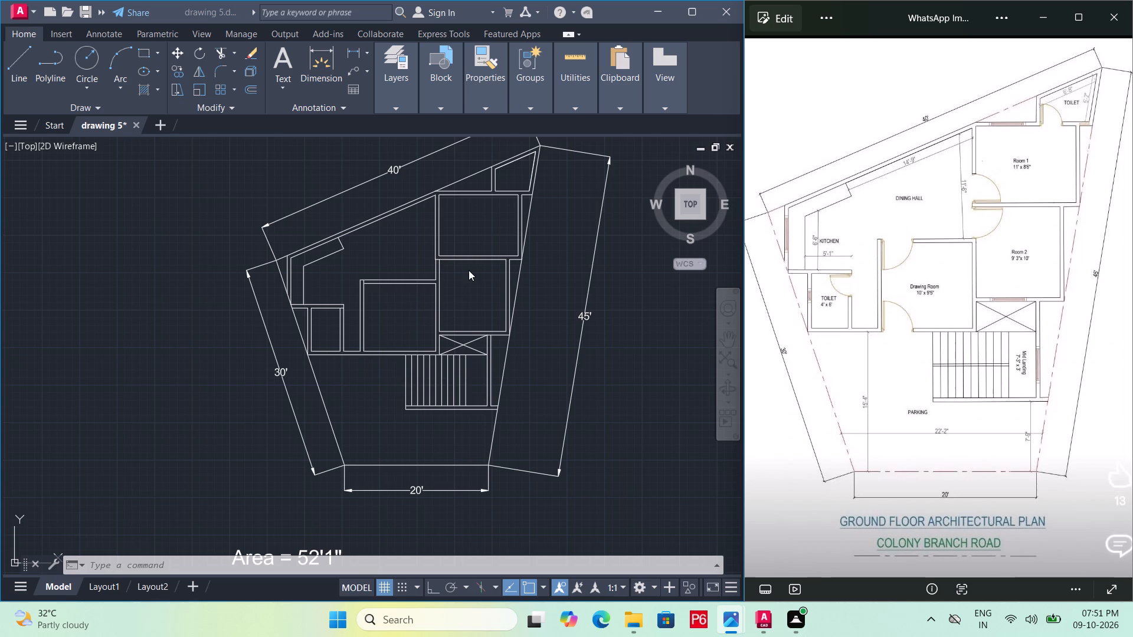
pyautogui.scroll(2, 469, 270)
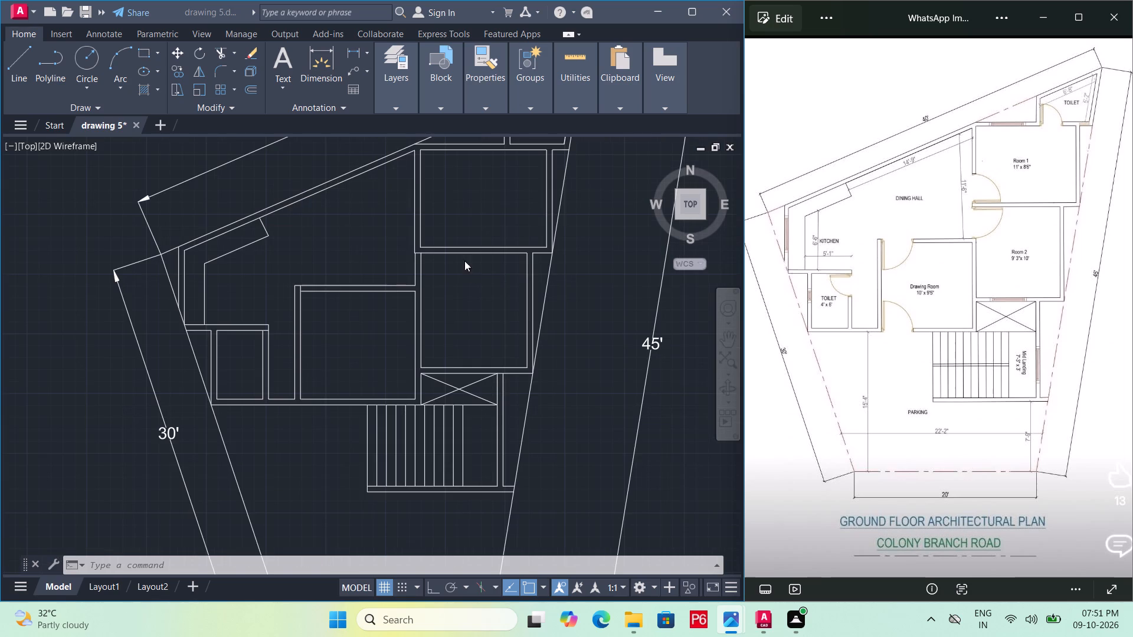
pyautogui.scroll(3, 404, 254)
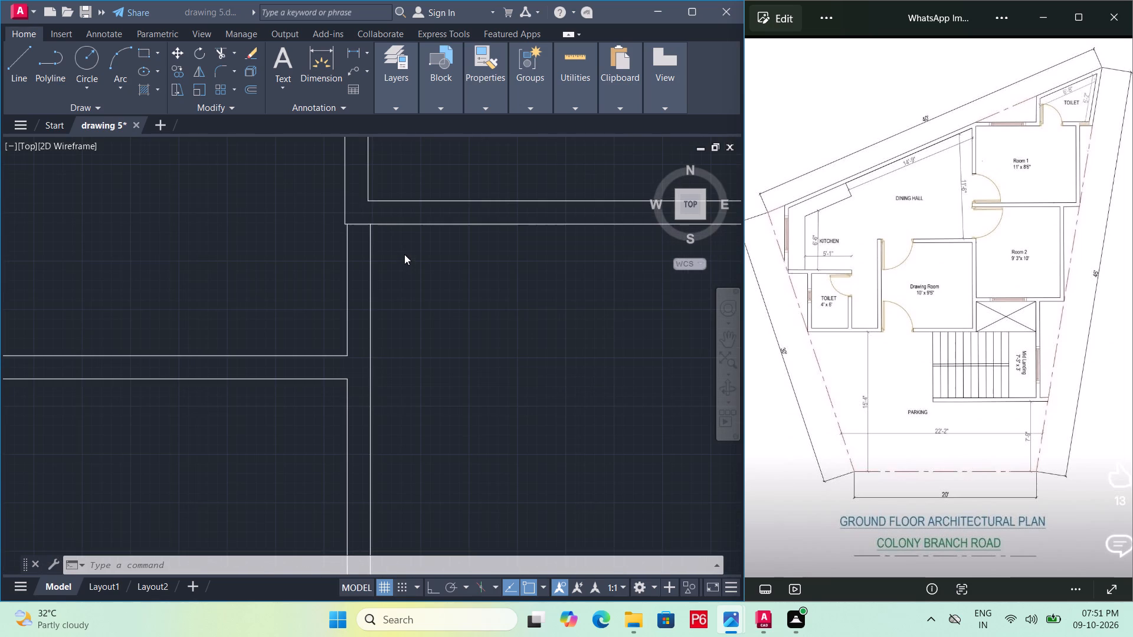
pyautogui.scroll(-3, 404, 254)
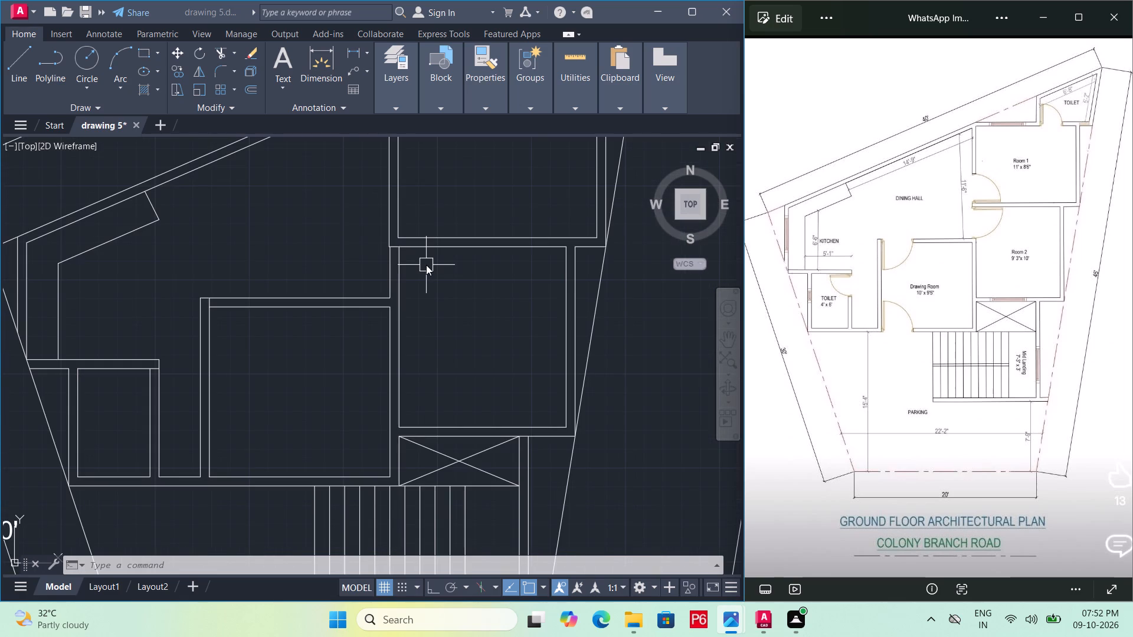
pyautogui.scroll(3, 384, 267)
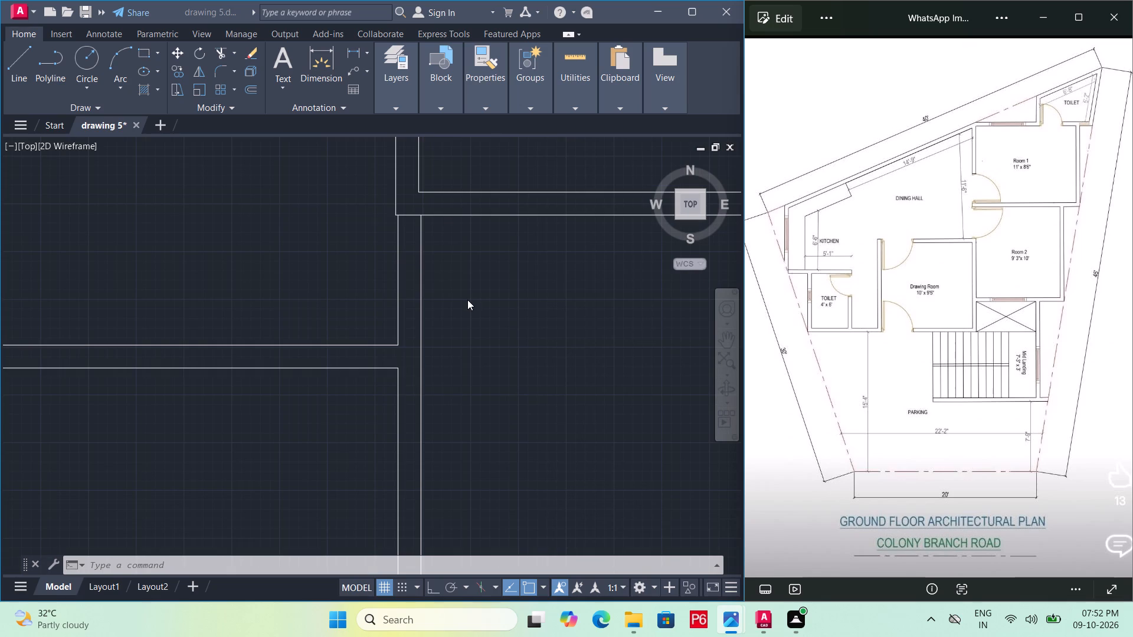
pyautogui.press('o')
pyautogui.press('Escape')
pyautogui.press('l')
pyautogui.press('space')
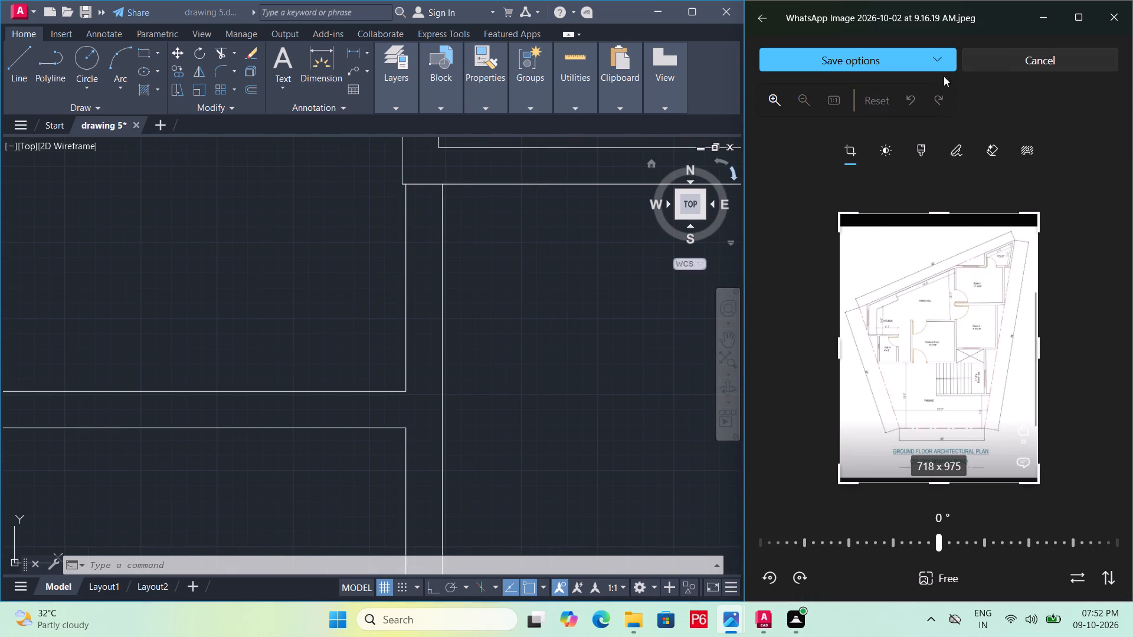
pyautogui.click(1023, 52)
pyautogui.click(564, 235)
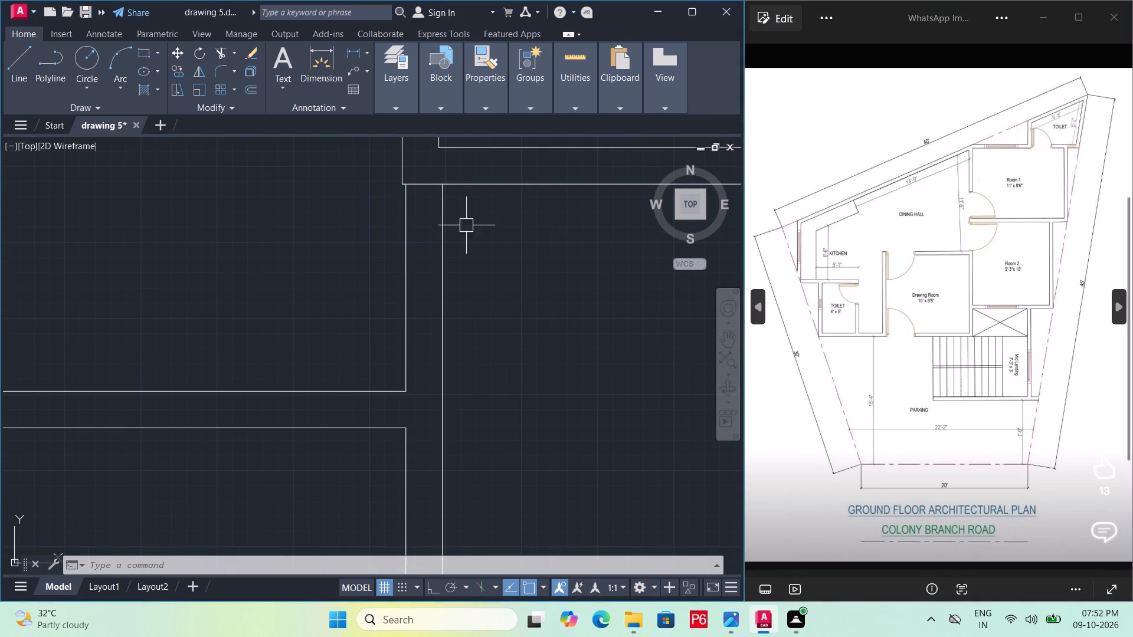
# Draw a 6" line across the thickness of Room 2's dining hall wall, where it meets the Room 1 wall.
pyautogui.scroll(1, 471, 185)
pyautogui.write('l')
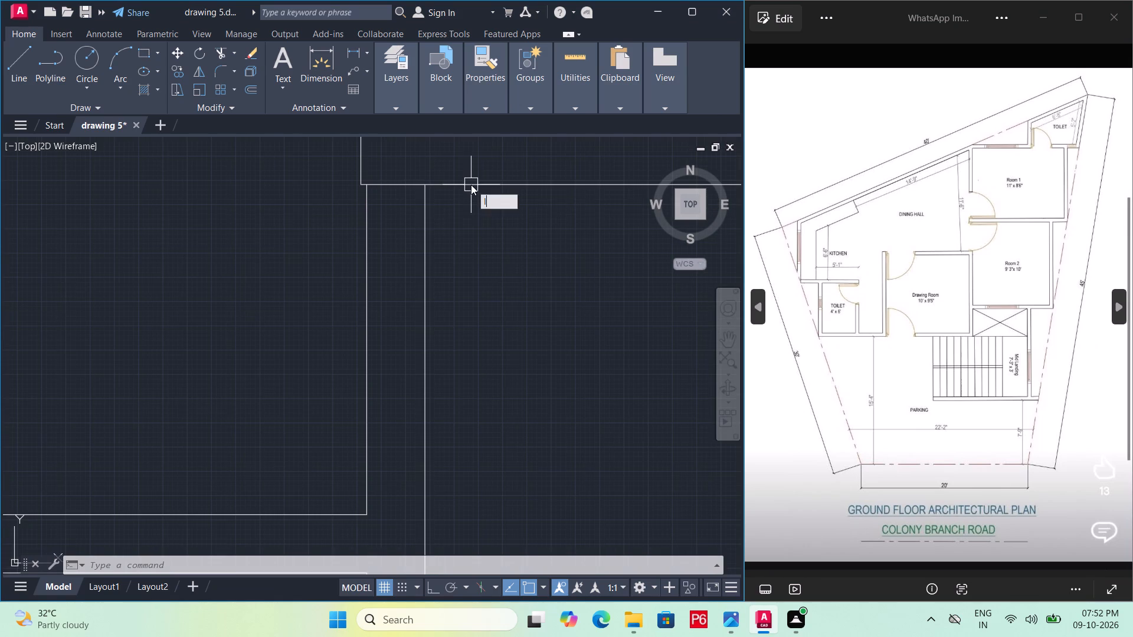
pyautogui.press('space')
pyautogui.click(368, 188)
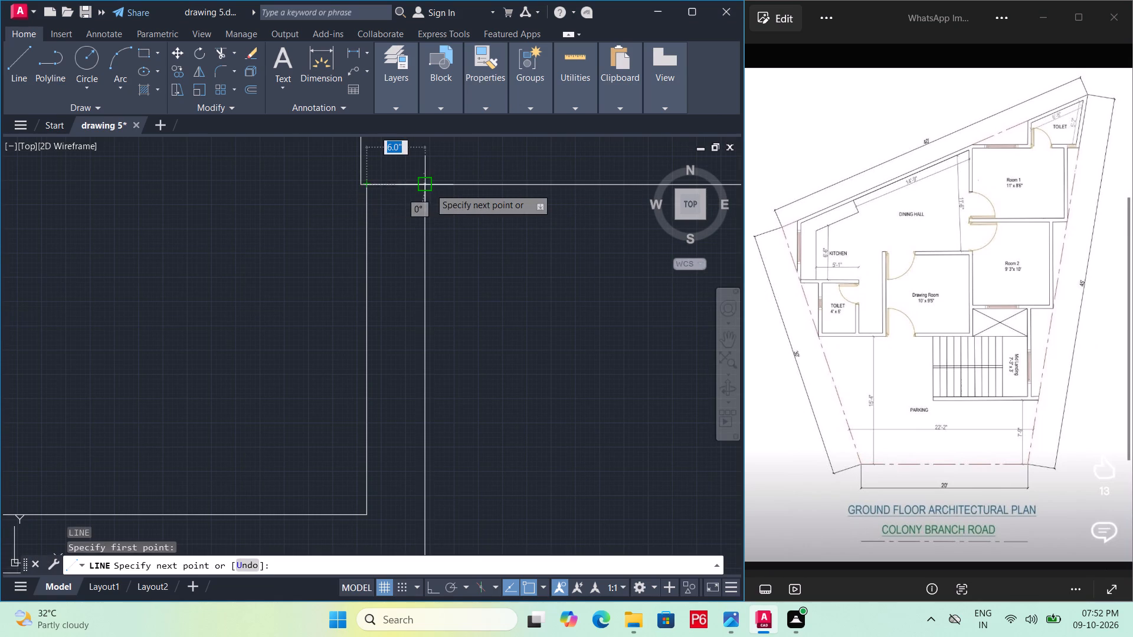
pyautogui.click(430, 188)
pyautogui.press('Escape')
# Offset the short line across Room 2's dining hall wall.
pyautogui.press('o')
pyautogui.press('space')
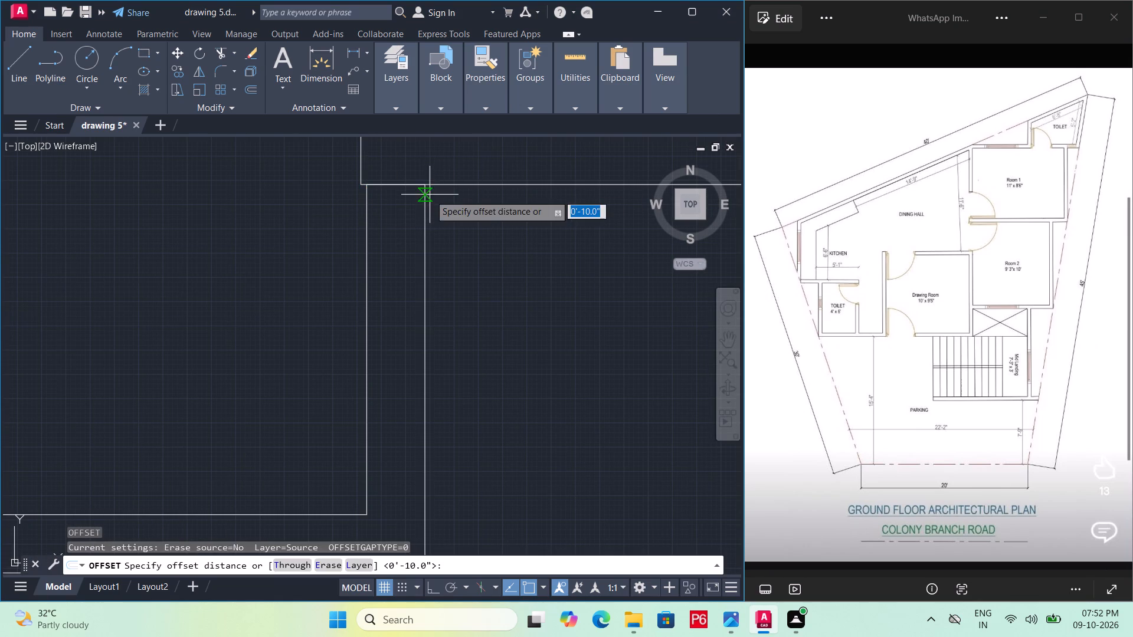
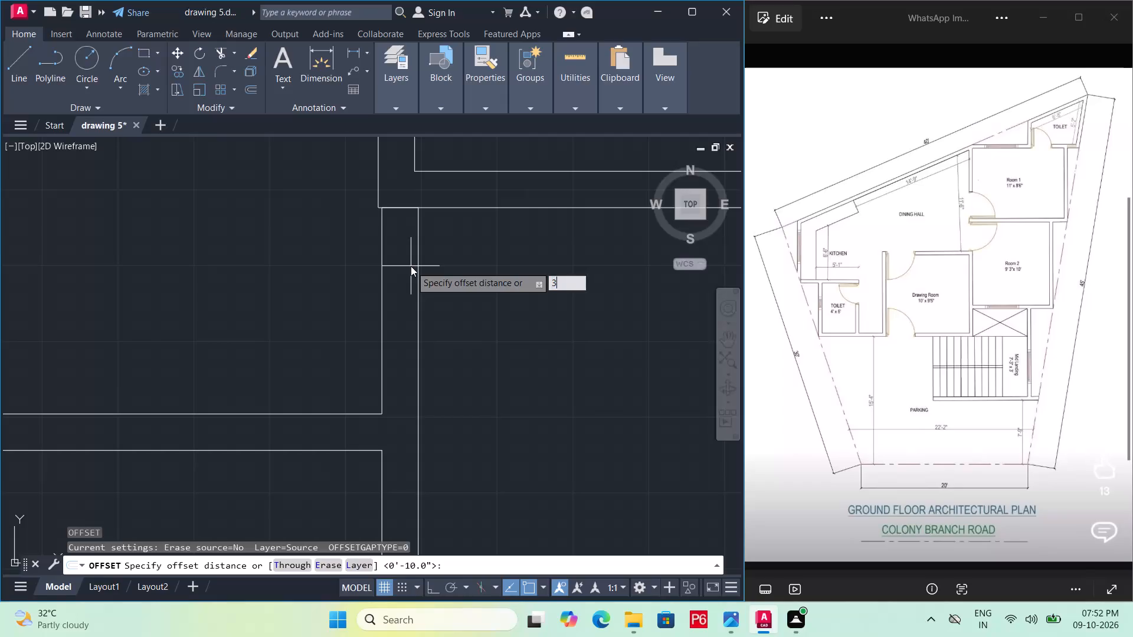
# Offset the short line across Room 2's dining hall wall by 3' along the wall, away from Room 1.
pyautogui.press('Return')
pyautogui.click(408, 212)
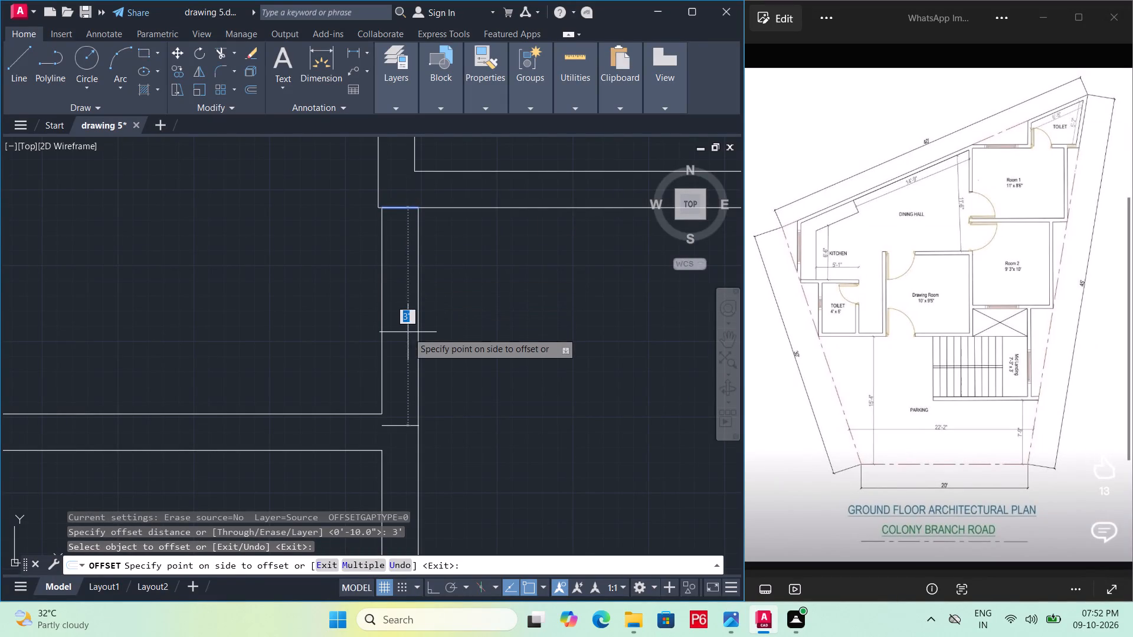
pyautogui.click(408, 334)
pyautogui.press('Escape')
# Examine Room 2's door opening and the surrounding rooms, then the whole plan, against the reference image.
pyautogui.scroll(-1, 408, 334)
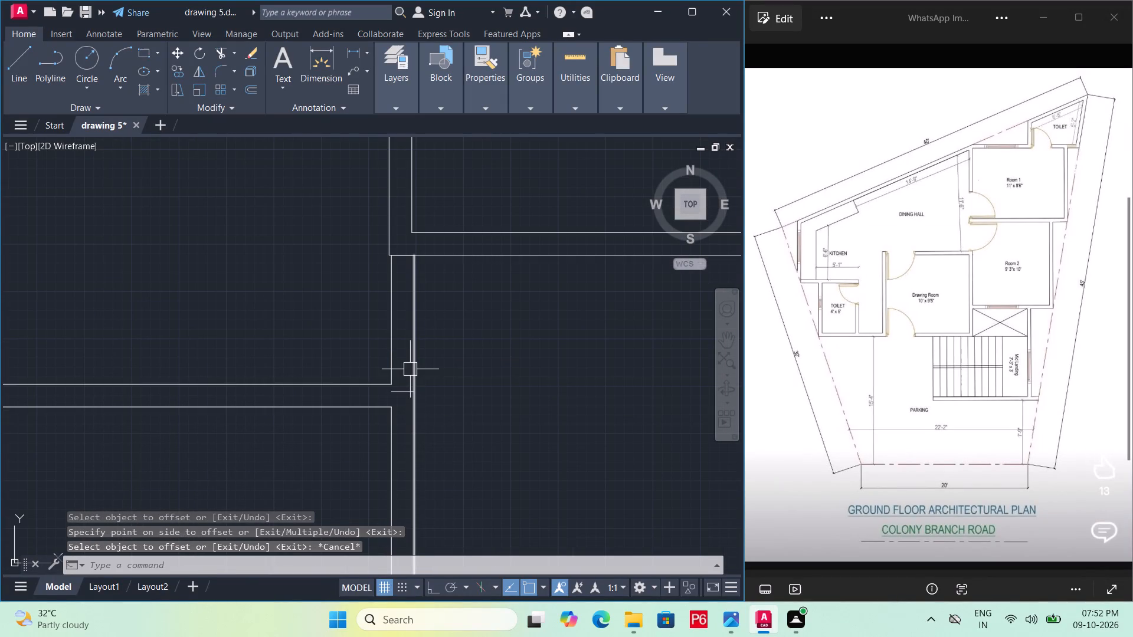
pyautogui.scroll(-2, 408, 369)
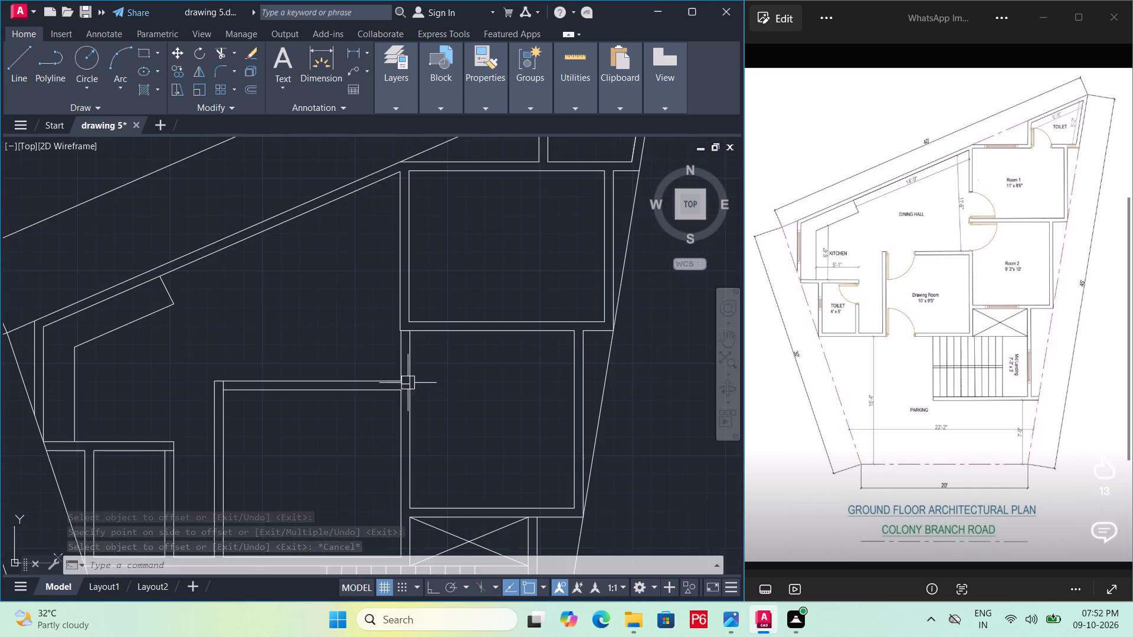
pyautogui.moveTo(393, 390); pyautogui.dragTo(394, 304, button='middle')
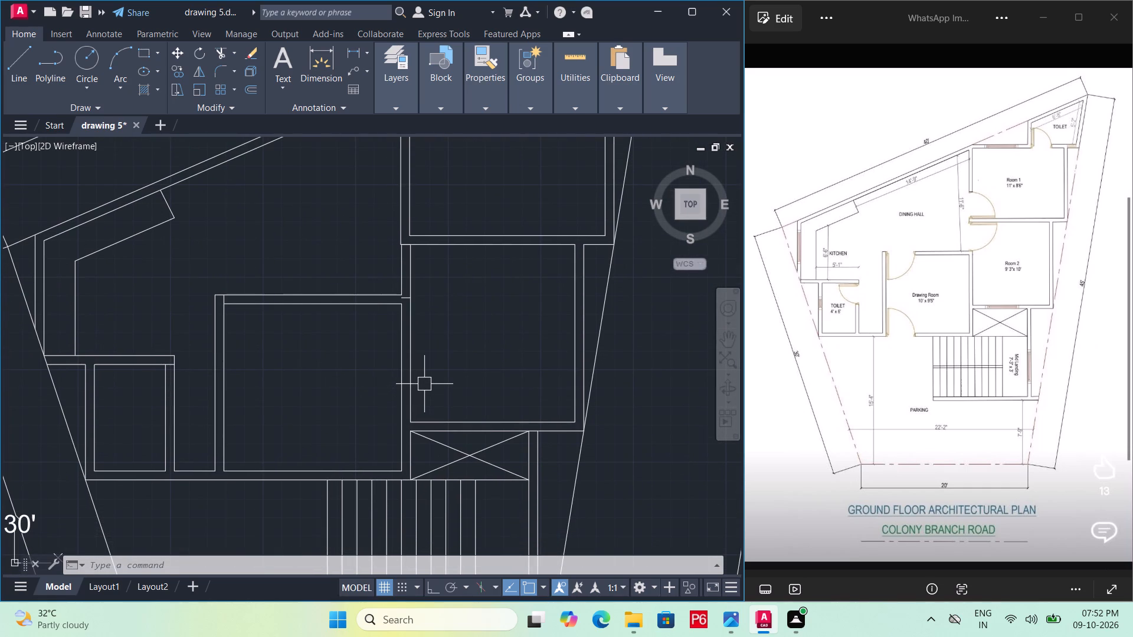
pyautogui.moveTo(431, 378); pyautogui.dragTo(432, 452, button='middle')
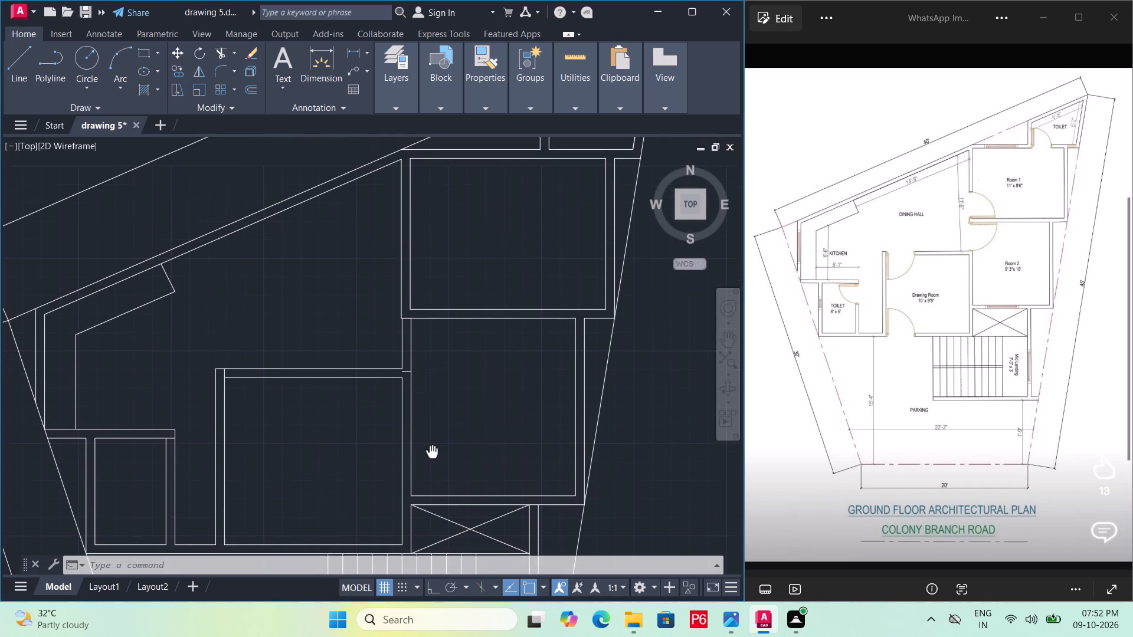
pyautogui.moveTo(432, 452); pyautogui.dragTo(447, 398, button='middle')
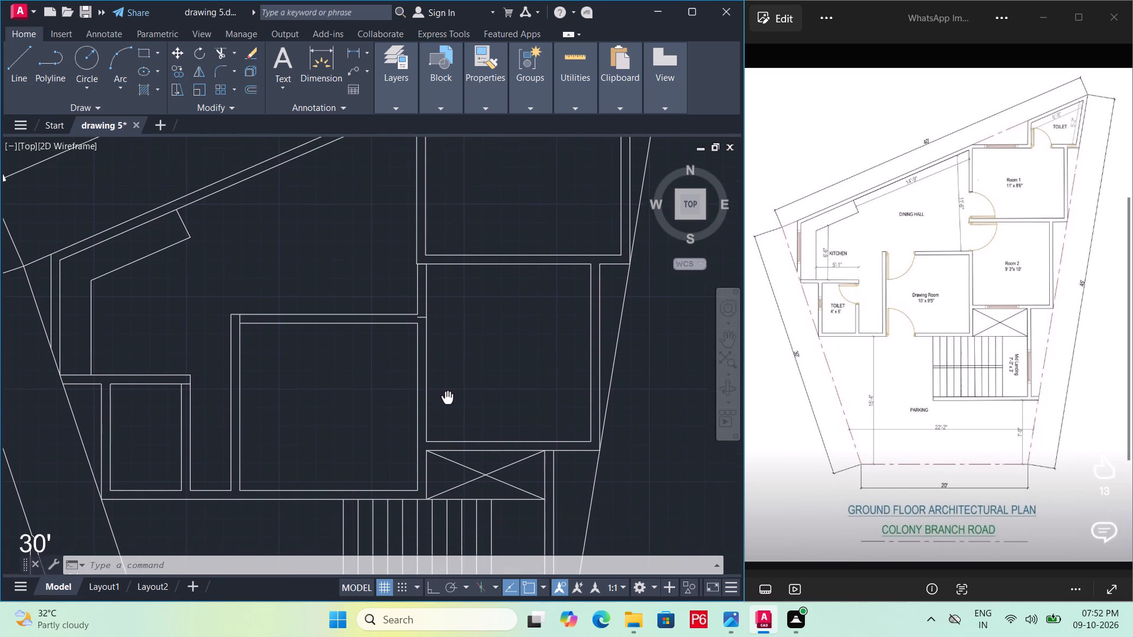
pyautogui.moveTo(447, 398); pyautogui.dragTo(448, 394, button='middle')
pyautogui.middleClick(448, 394)
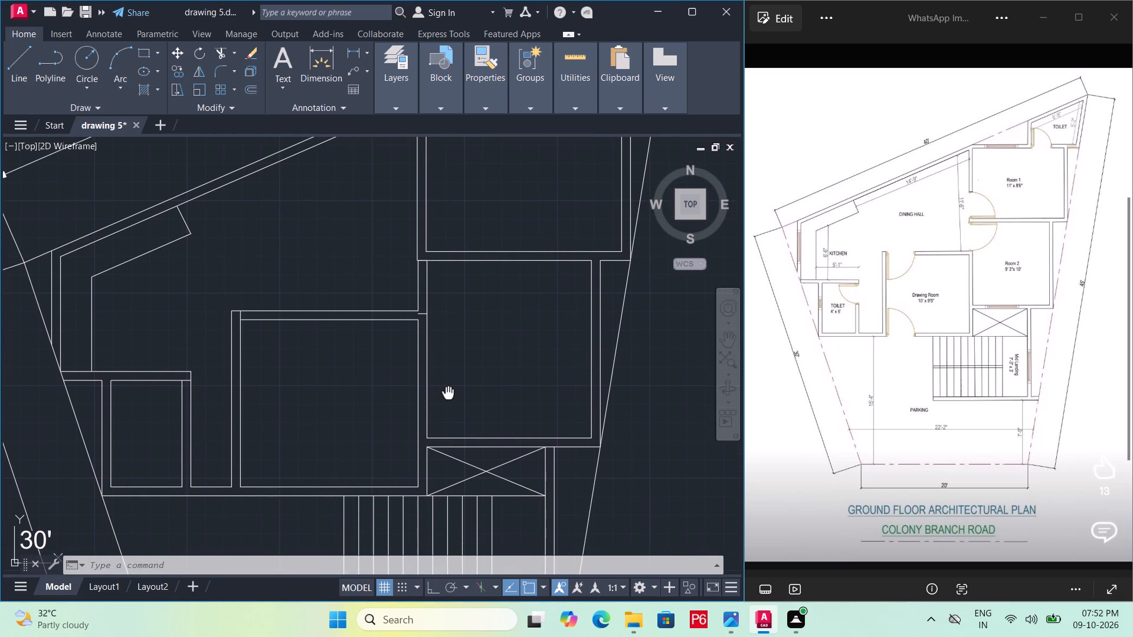
pyautogui.middleClick(448, 394)
pyautogui.middleClick(448, 394)
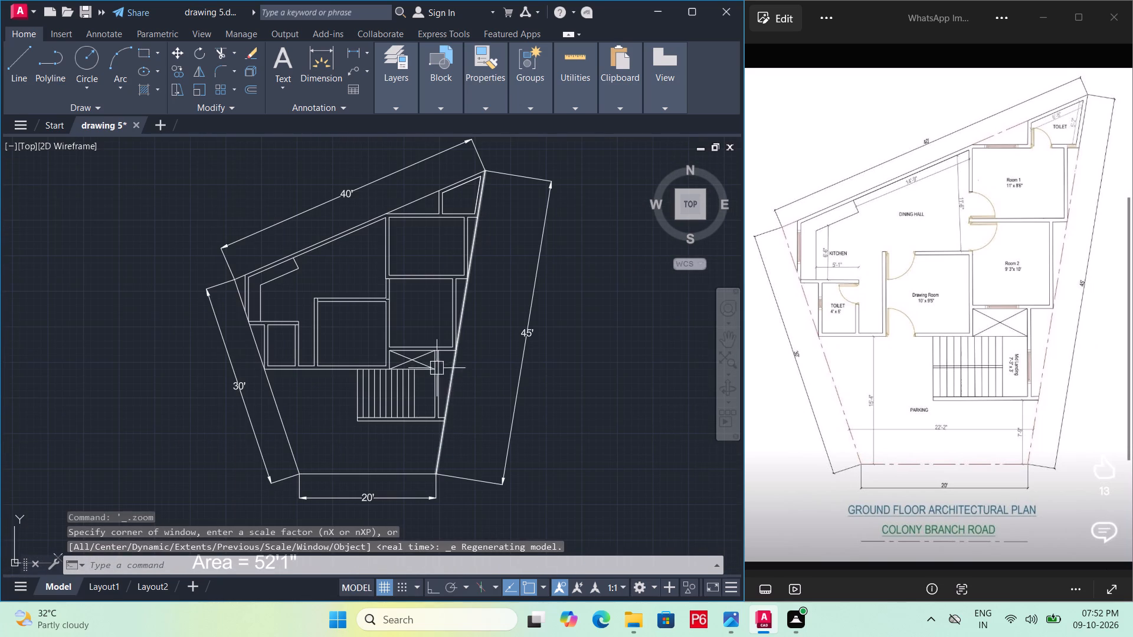
pyautogui.scroll(2, 467, 331)
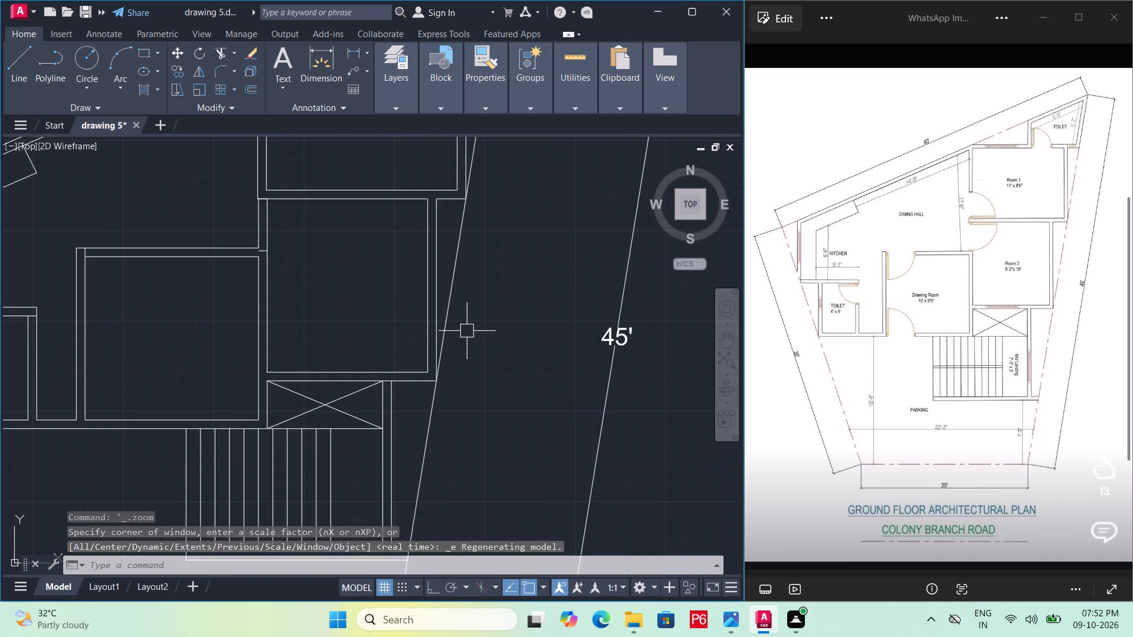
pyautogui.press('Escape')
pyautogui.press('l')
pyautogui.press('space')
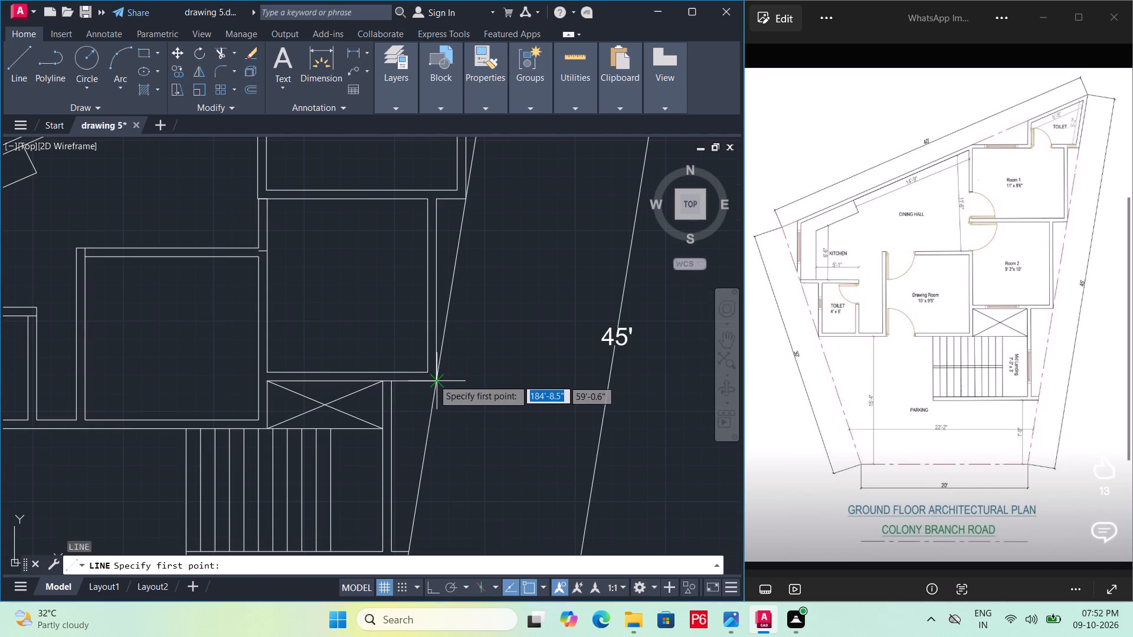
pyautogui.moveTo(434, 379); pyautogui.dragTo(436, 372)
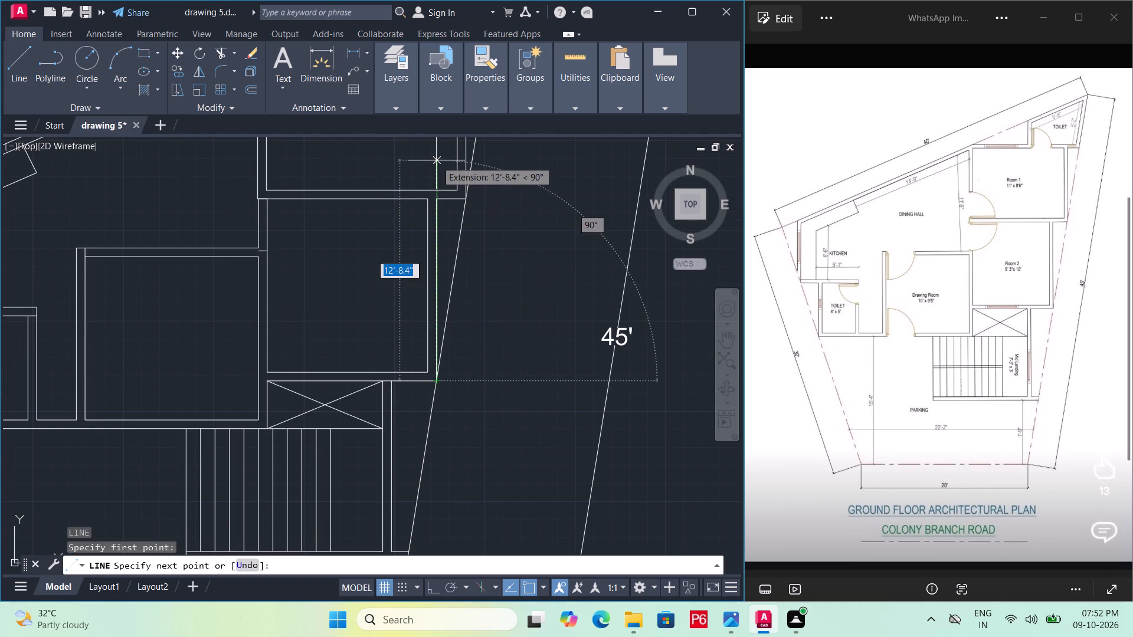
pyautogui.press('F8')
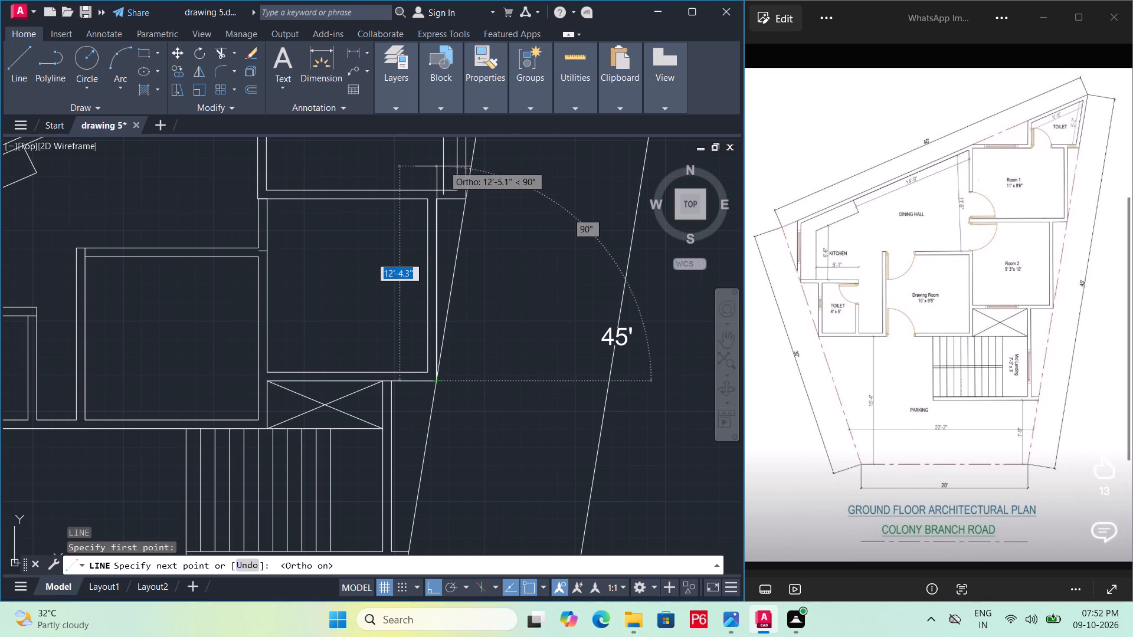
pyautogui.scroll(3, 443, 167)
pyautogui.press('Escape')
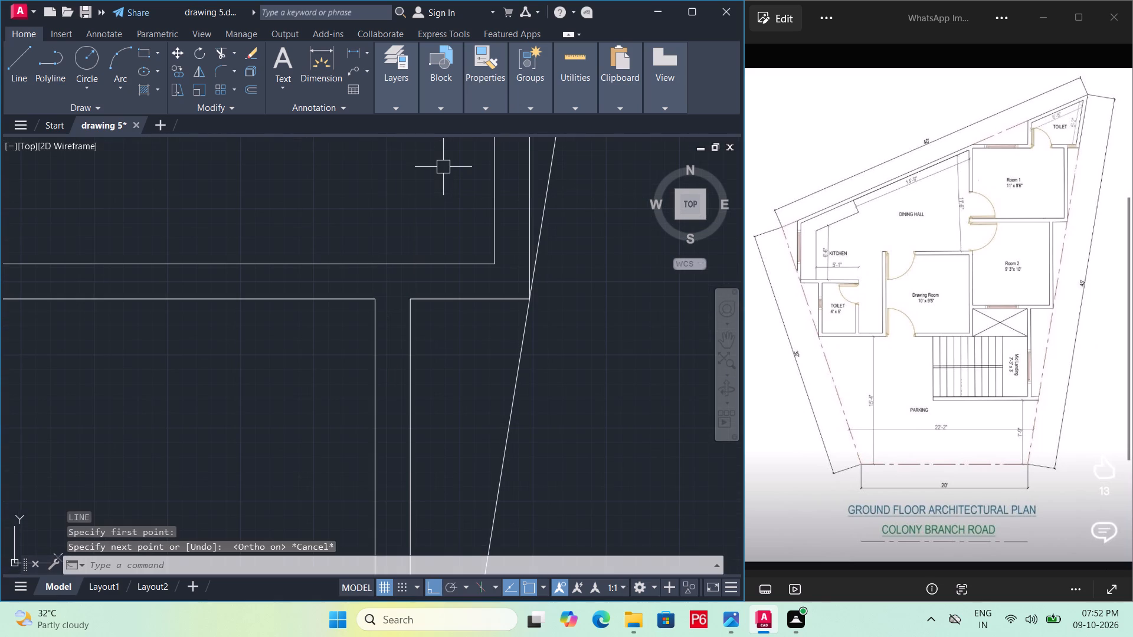
# Save the drawing with the offset door-opening line.
pyautogui.hotkey('ctrl', 's')
pyautogui.hotkey('ctrl', 's')
pyautogui.hotkey('ctrl', 's')
# Fillet Room 2's dining-side wall line with the offset short line to form a square corner.
pyautogui.scroll(-3, 384, 241)
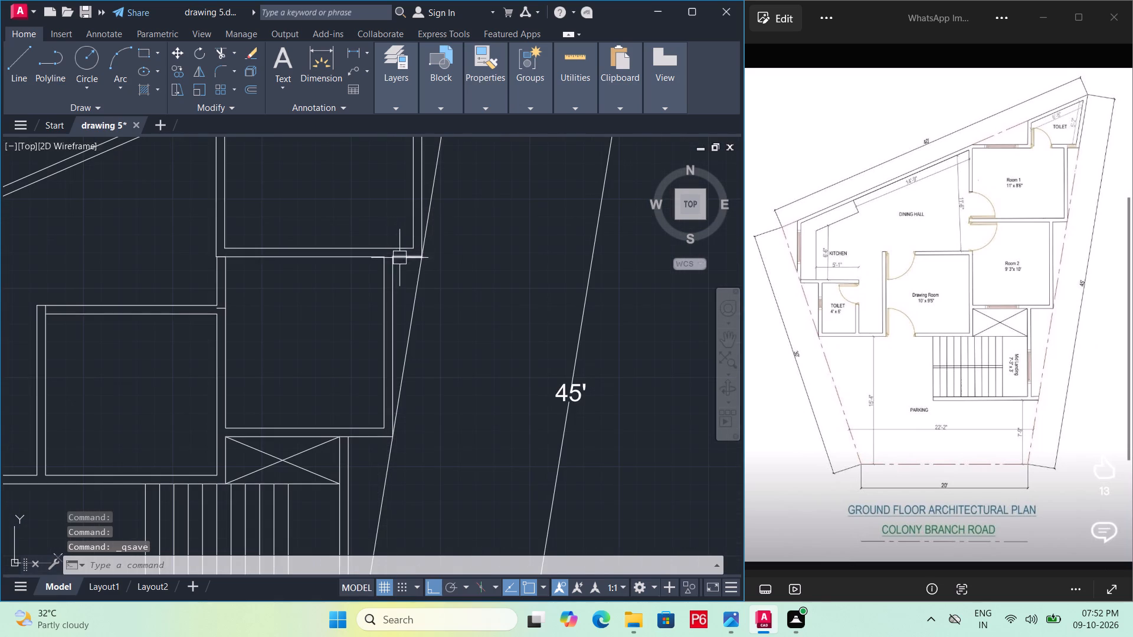
pyautogui.moveTo(241, 302); pyautogui.dragTo(322, 290, button='middle')
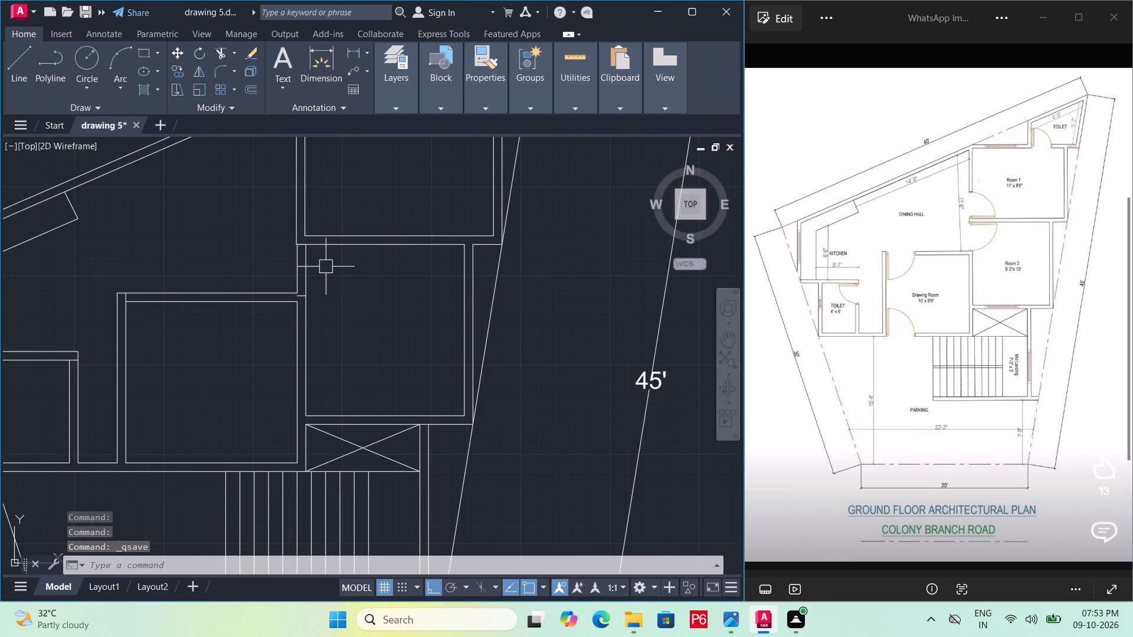
pyautogui.scroll(2, 325, 267)
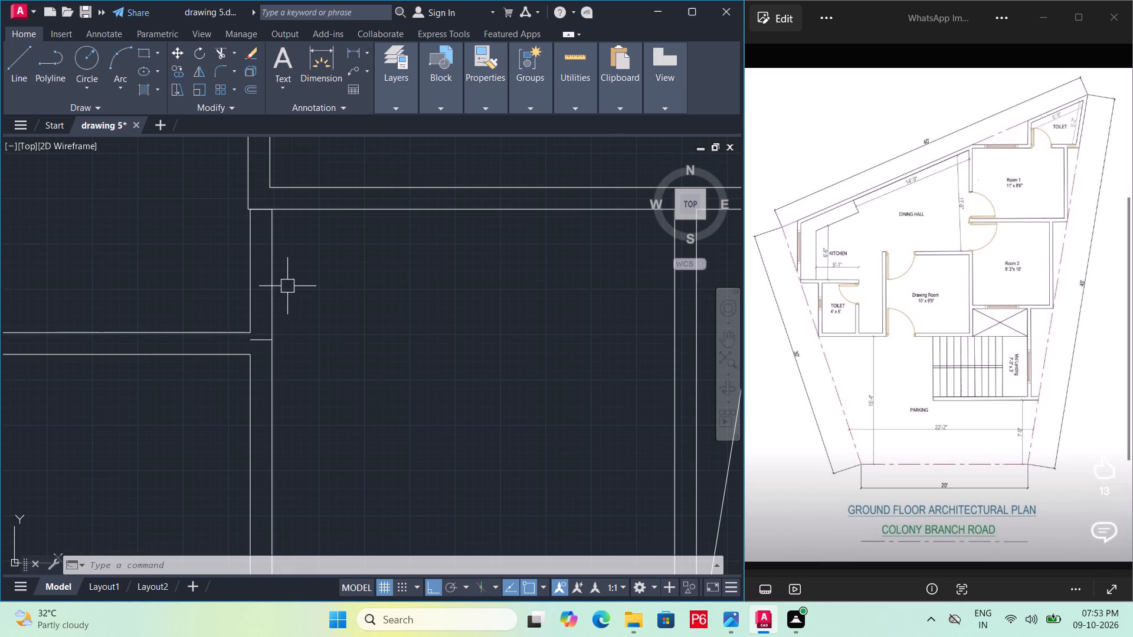
pyautogui.press('Escape')
pyautogui.scroll(-2, 317, 306)
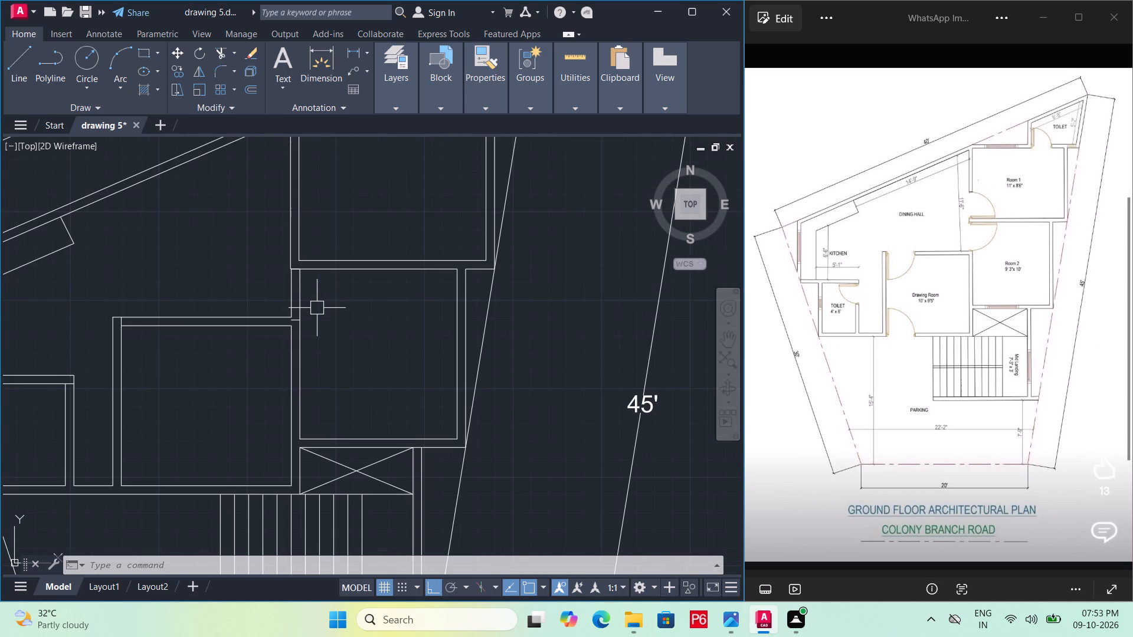
pyautogui.scroll(3, 296, 315)
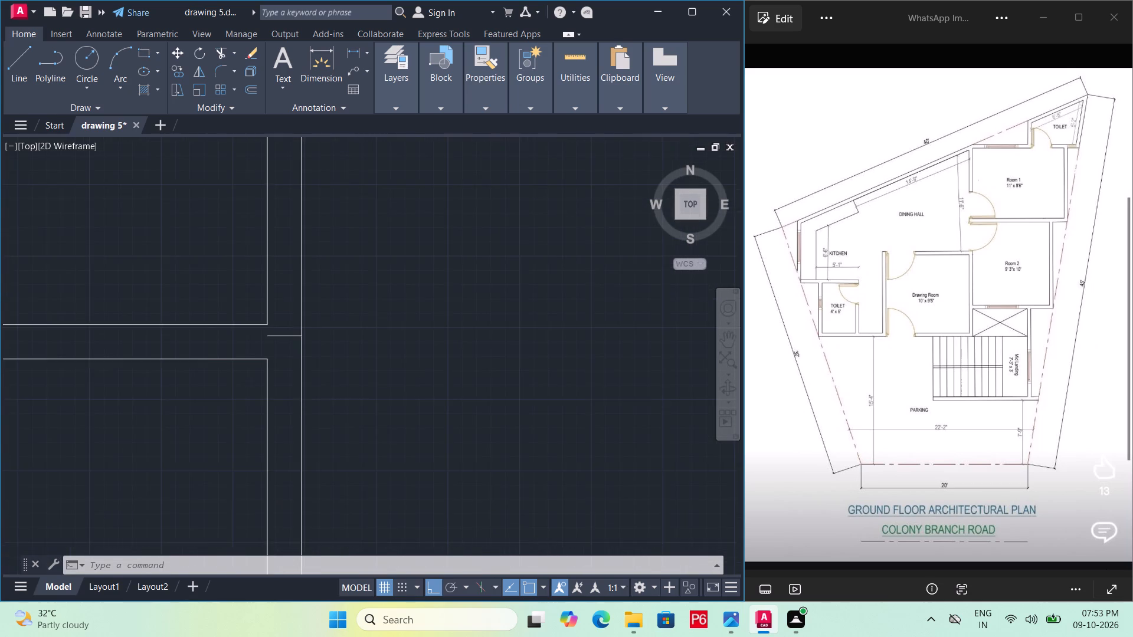
pyautogui.scroll(1, 296, 315)
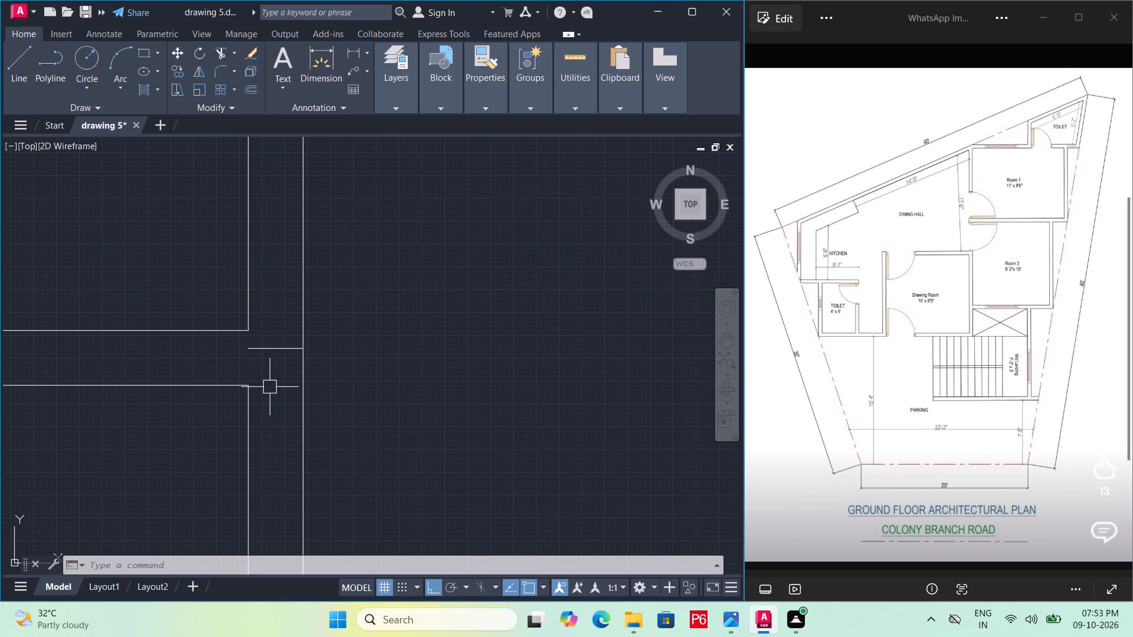
pyautogui.write('f')
pyautogui.press('space')
pyautogui.click(244, 304)
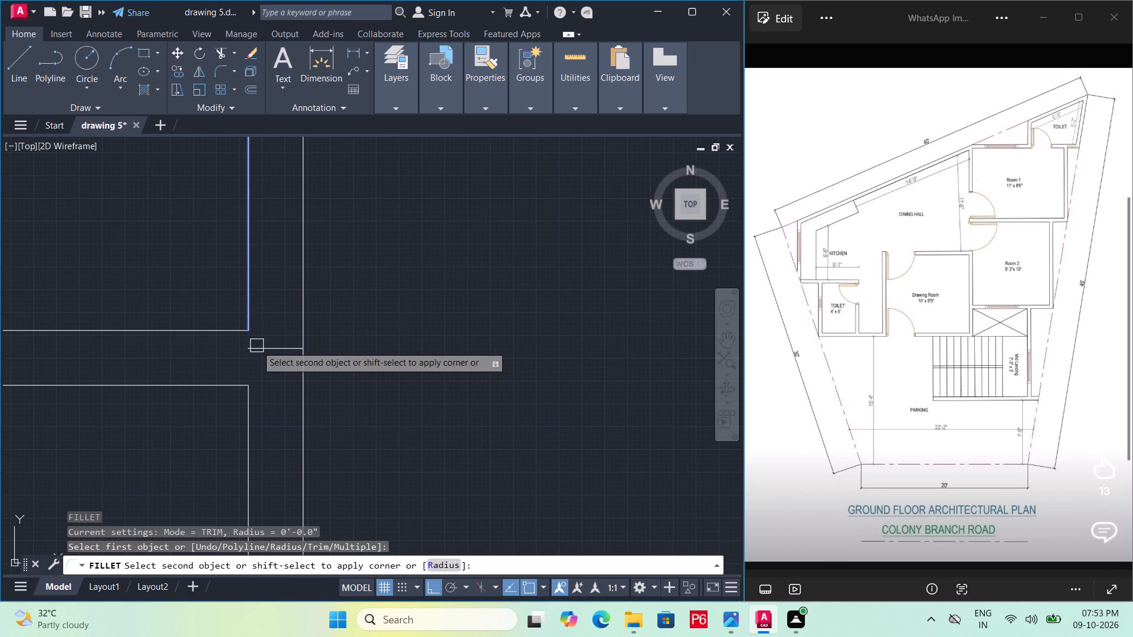
pyautogui.click(257, 346)
# Save the drawing with the squared wall corner at Room 2's door opening.
pyautogui.scroll(-2, 315, 360)
pyautogui.moveTo(343, 372); pyautogui.dragTo(339, 340, button='middle')
pyautogui.scroll(-1, 343, 370)
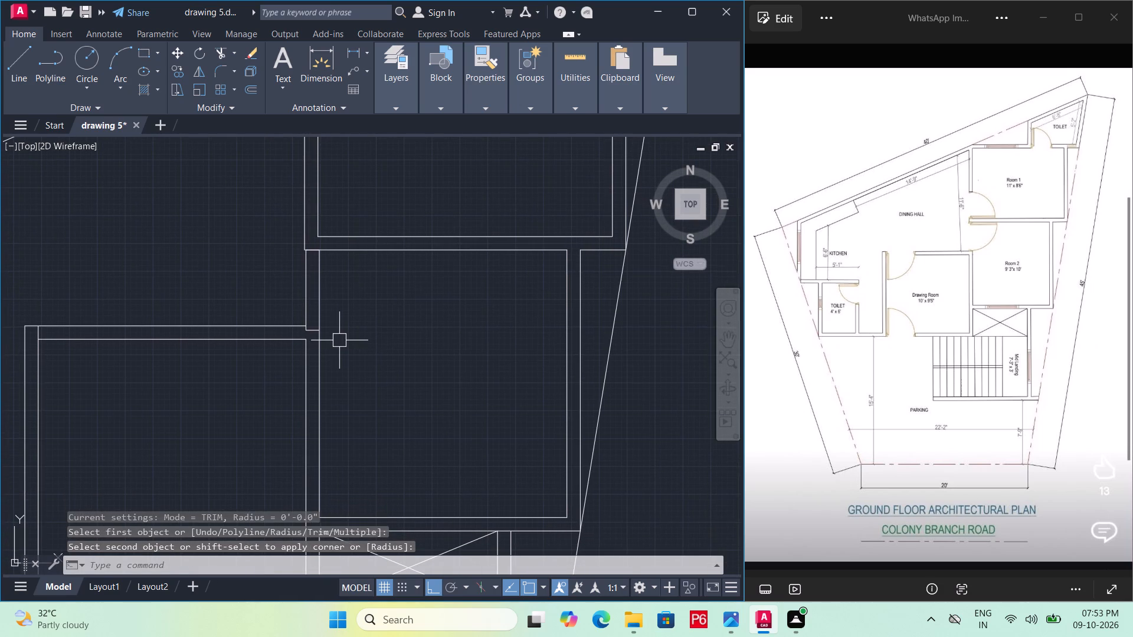
pyautogui.hotkey('ctrl', 's')
pyautogui.hotkey('ctrl', 's')
# Extend the Drawing Room's wall line beside Room 2 up to the short line at the door opening.
pyautogui.scroll(1, 339, 343)
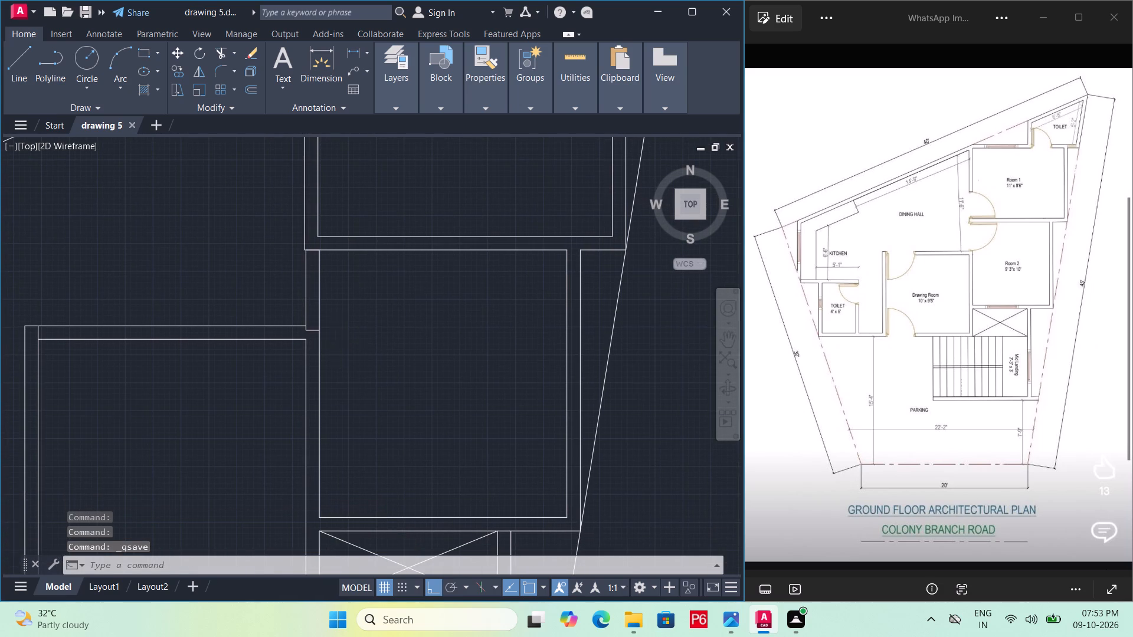
pyautogui.scroll(1, 339, 343)
pyautogui.scroll(1, 258, 344)
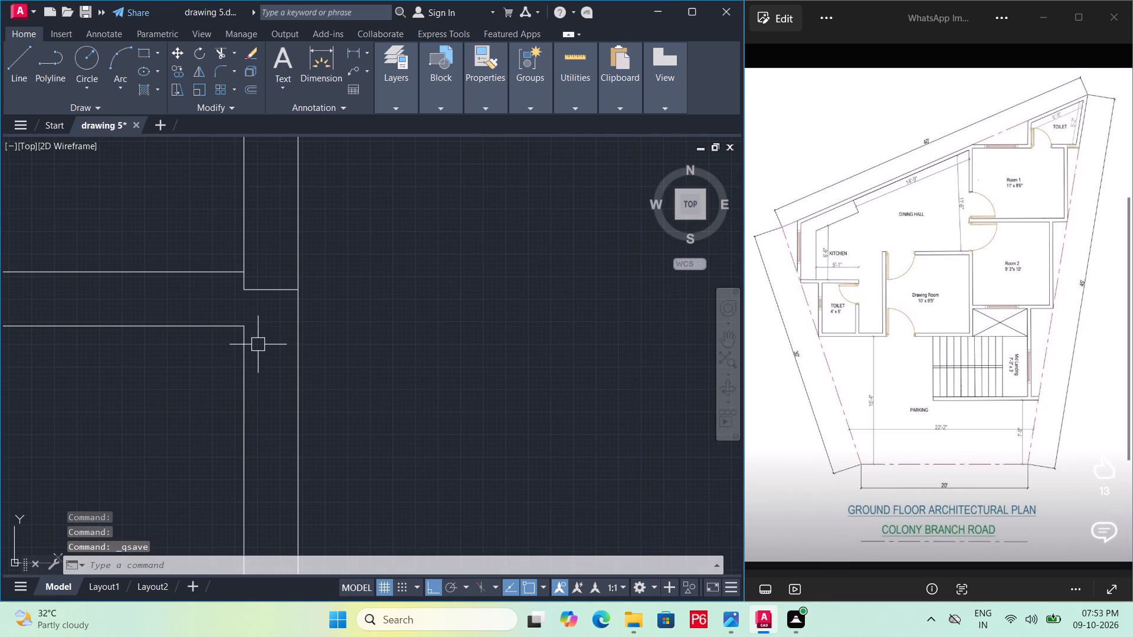
pyautogui.write('ex')
pyautogui.press('space')
pyautogui.press('space')
pyautogui.click(242, 347)
pyautogui.scroll(-1, 263, 316)
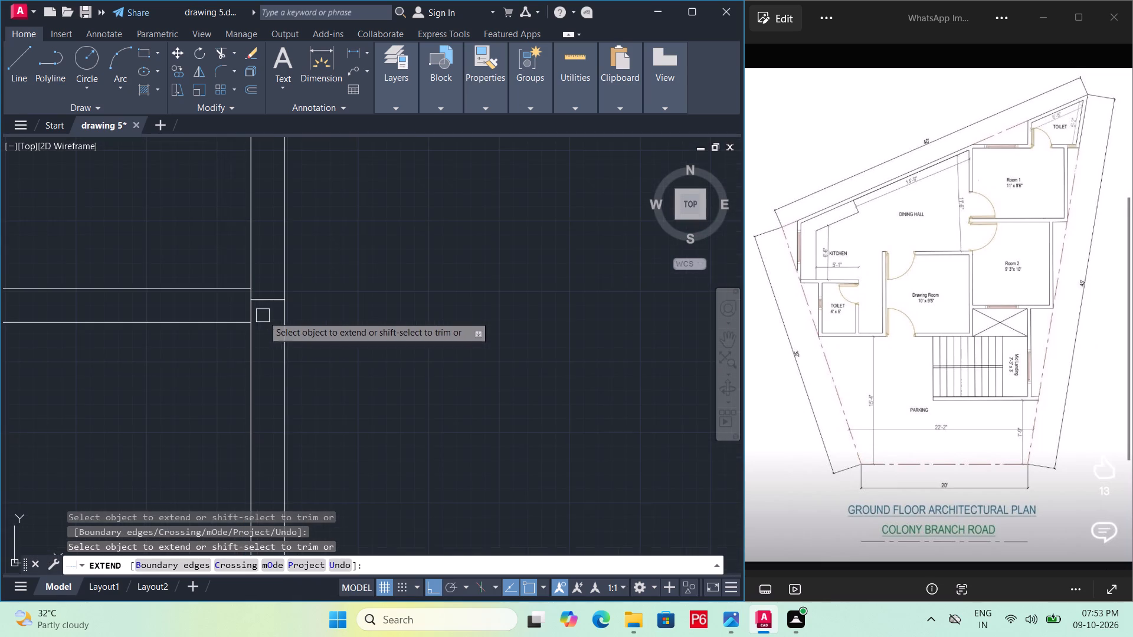
pyautogui.moveTo(264, 318); pyautogui.dragTo(272, 352, button='middle')
pyautogui.press('Escape')
# Extend the Drawing Room's inner wall line on the toilet side down to the outer wall line facing the parking.
pyautogui.scroll(-1, 272, 352)
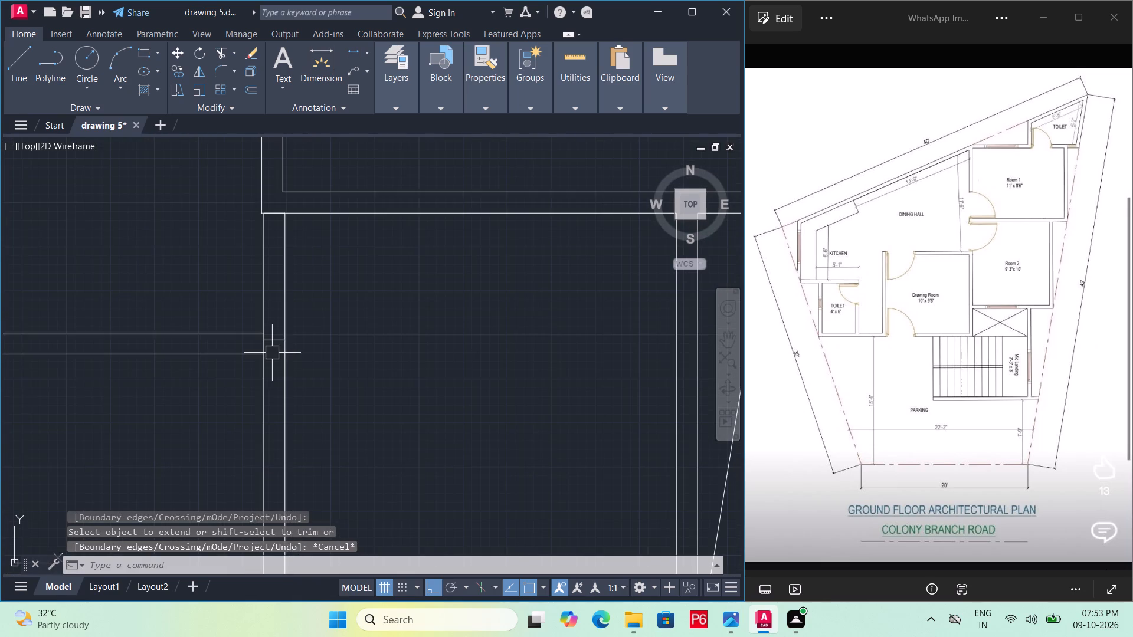
pyautogui.scroll(-1, 271, 353)
pyautogui.moveTo(271, 353); pyautogui.dragTo(326, 441, button='middle')
pyautogui.scroll(-1, 354, 309)
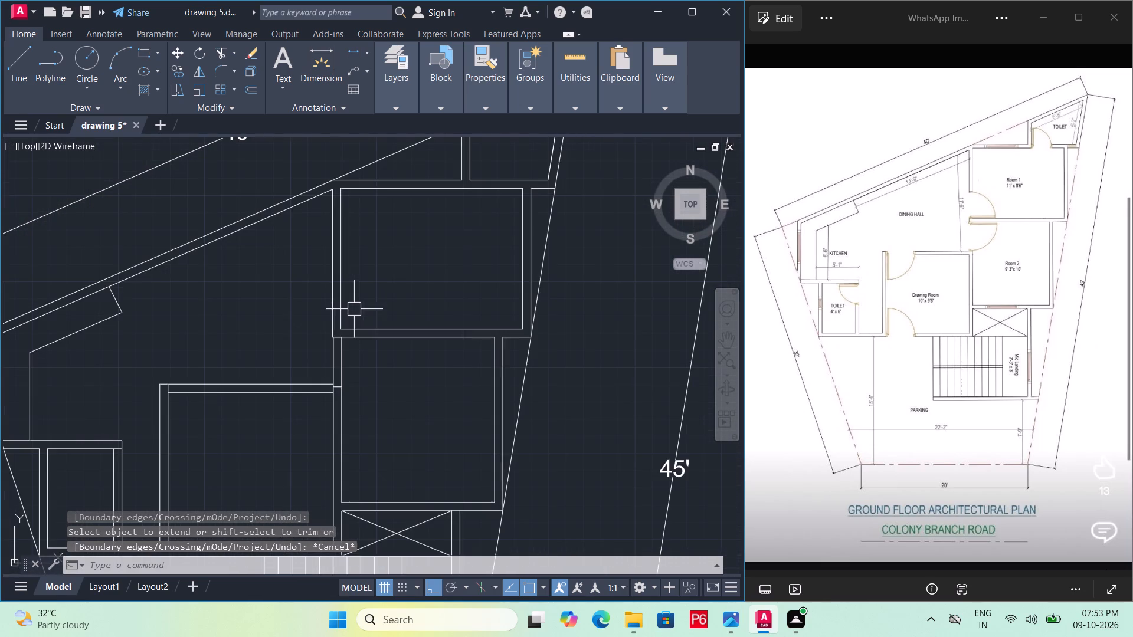
pyautogui.scroll(-1, 356, 283)
pyautogui.moveTo(356, 315); pyautogui.dragTo(381, 244, button='middle')
pyautogui.moveTo(316, 400); pyautogui.dragTo(361, 297, button='middle')
pyautogui.scroll(3, 332, 267)
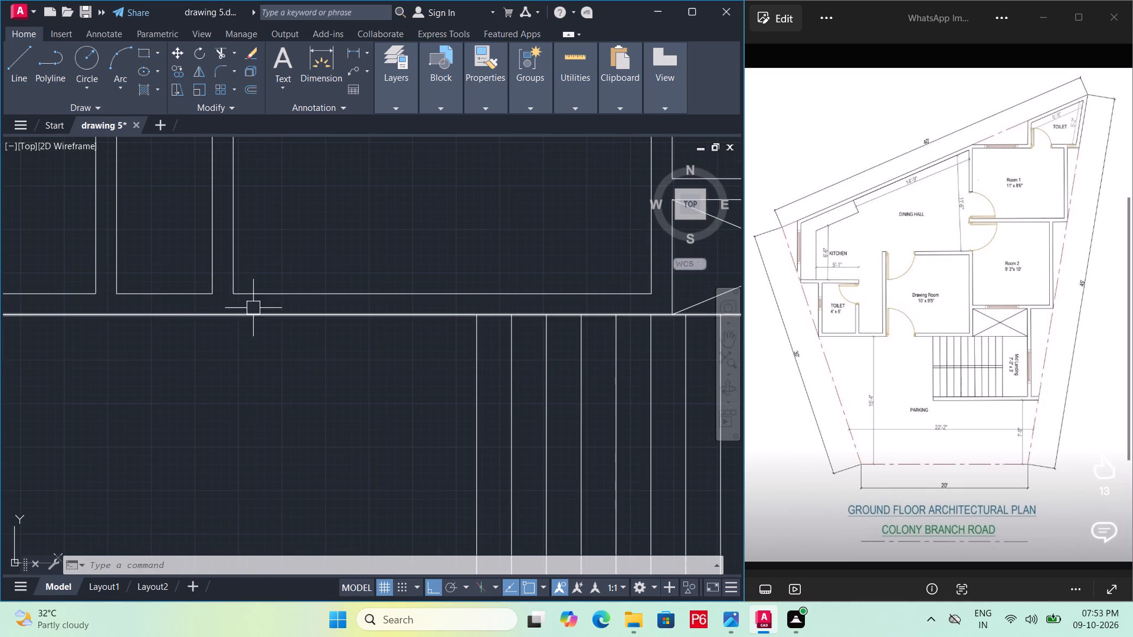
pyautogui.scroll(4, 253, 308)
pyautogui.moveTo(208, 297); pyautogui.dragTo(253, 310, button='middle')
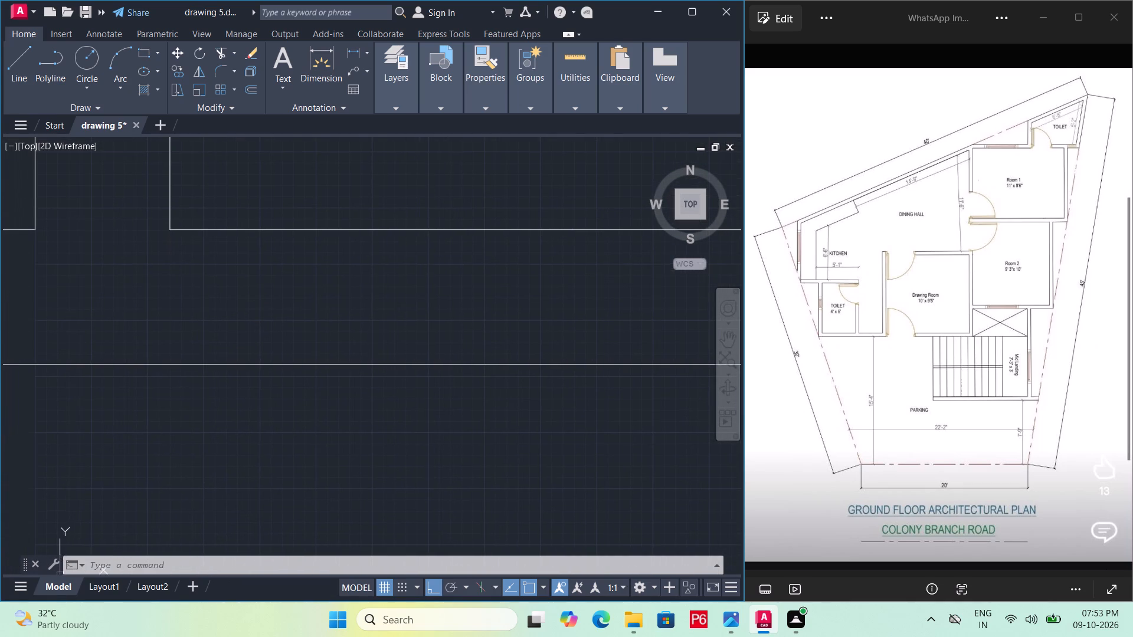
pyautogui.moveTo(237, 307); pyautogui.dragTo(274, 330, button='middle')
pyautogui.scroll(-5, 233, 340)
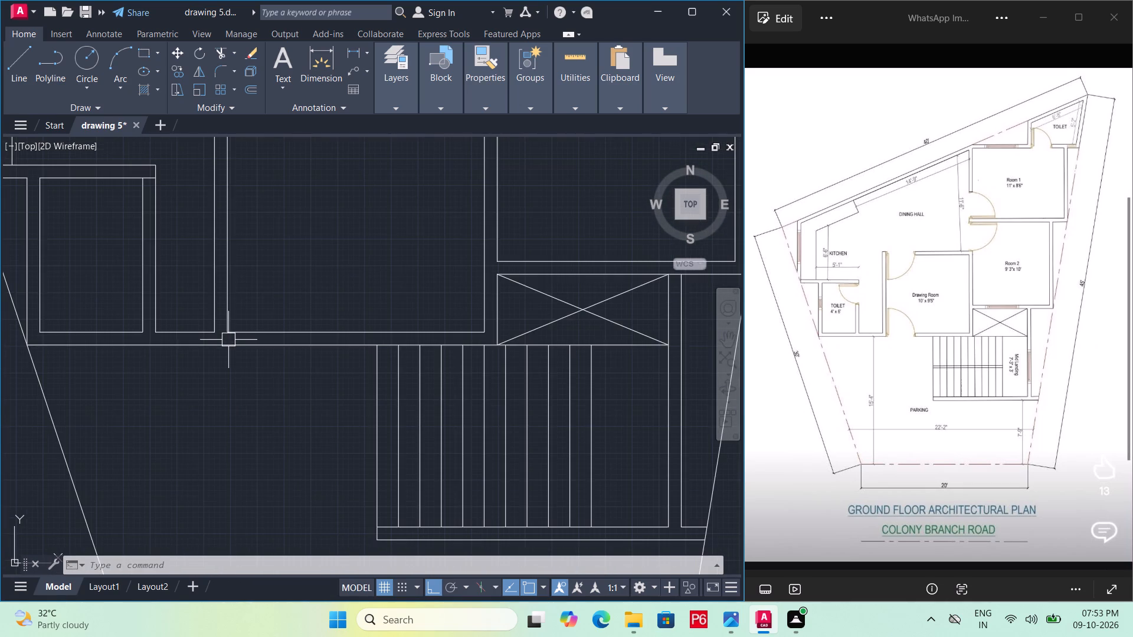
pyautogui.scroll(3, 228, 340)
pyautogui.write('ex')
pyautogui.press('space')
pyautogui.press('space')
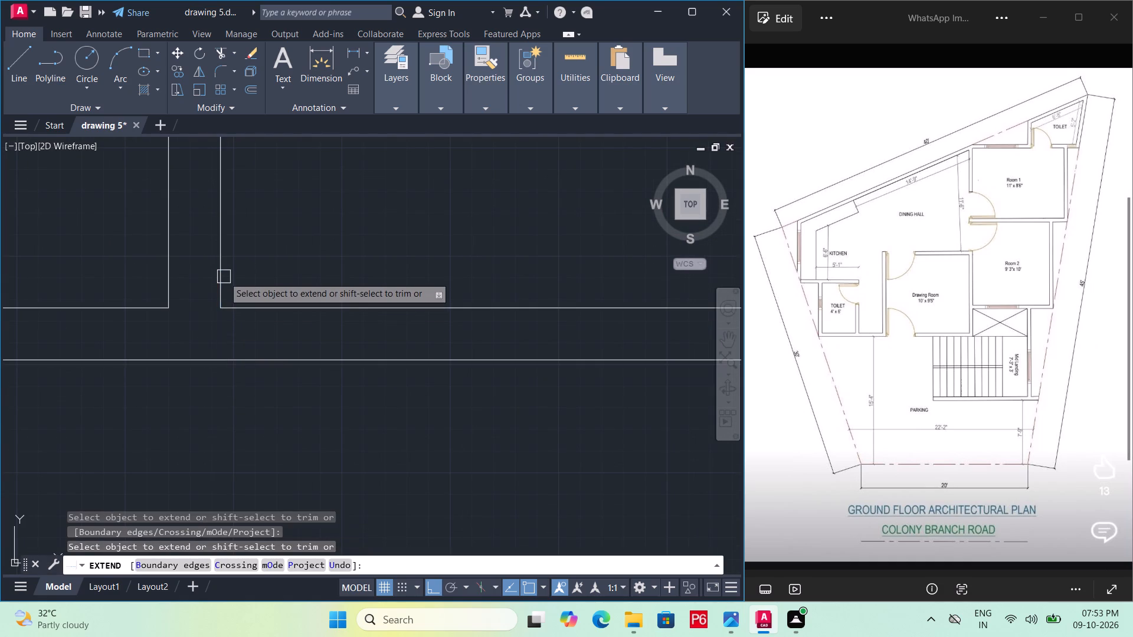
pyautogui.click(224, 277)
pyautogui.scroll(-1, 241, 348)
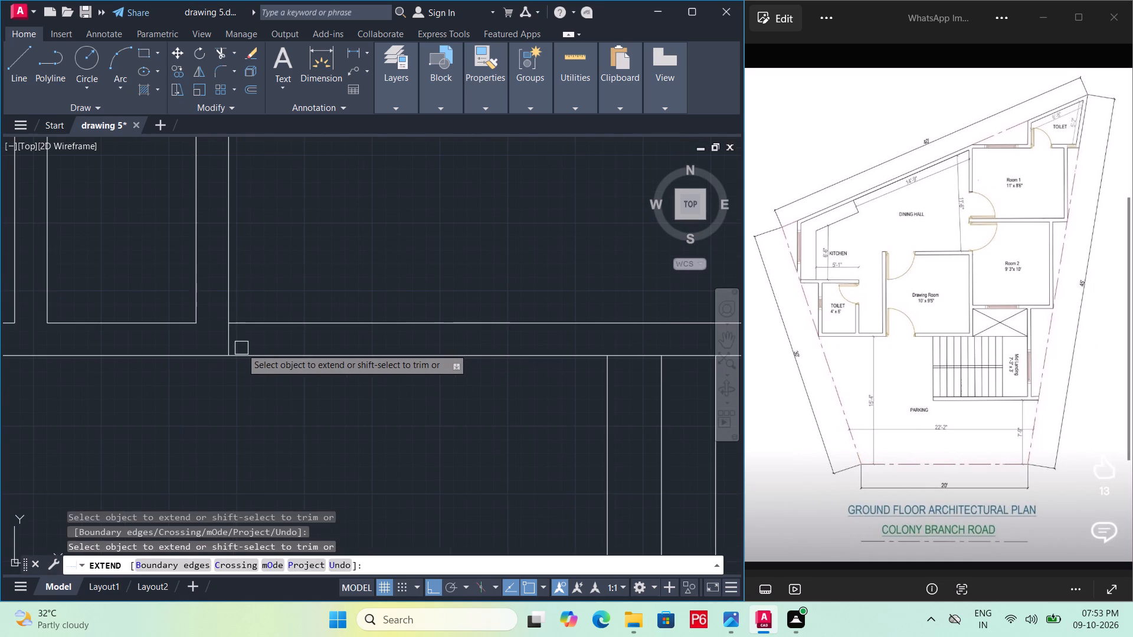
pyautogui.press('Escape')
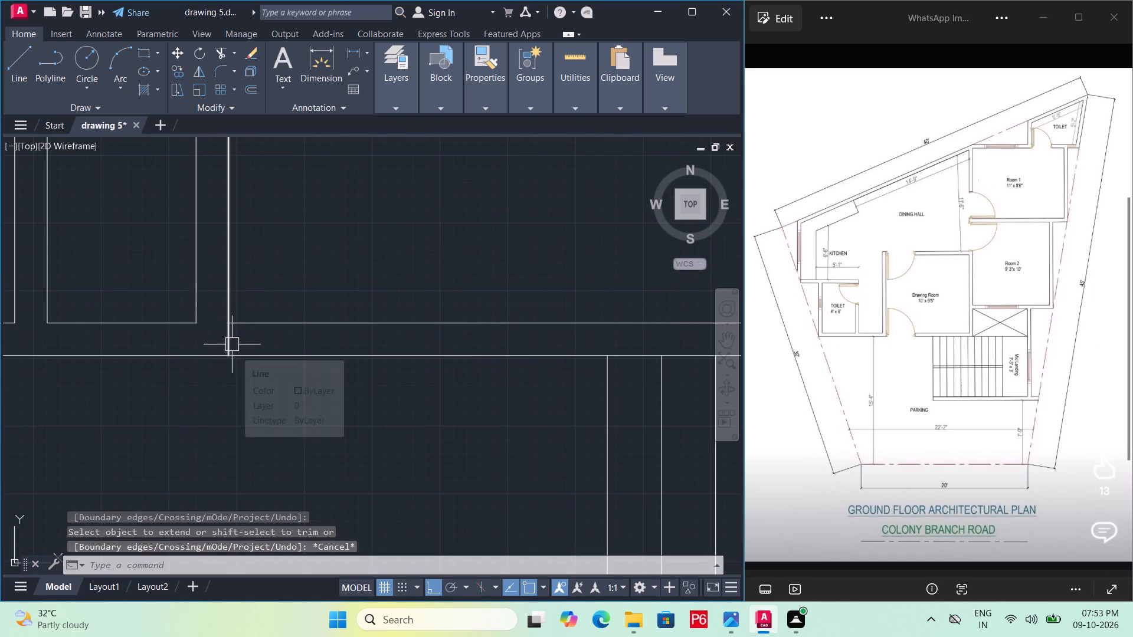
# Draw a line across the parking-side wall from the Drawing Room's inner corner nearest the toilet to the outer wall line.
pyautogui.press('Escape')
pyautogui.press('l')
pyautogui.press('space')
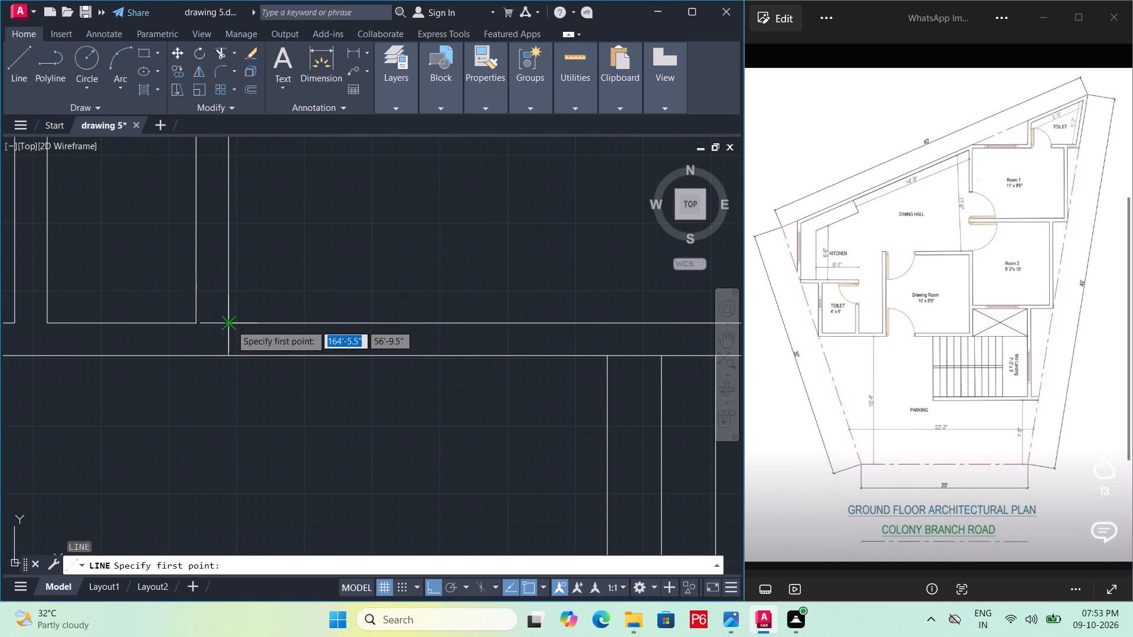
pyautogui.click(231, 325)
pyautogui.doubleClick(232, 354)
pyautogui.press('Escape')
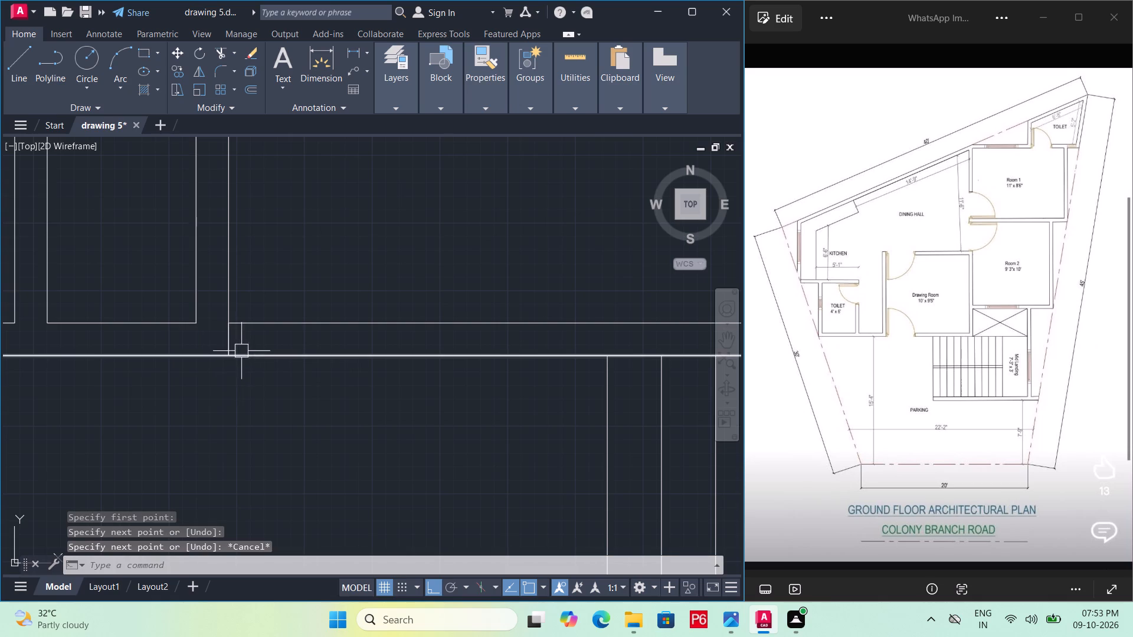
# Offset the short line across the Drawing Room's parking-side wall by 3' away from the toilet to mark the door width.
pyautogui.write('o')
pyautogui.press('space')
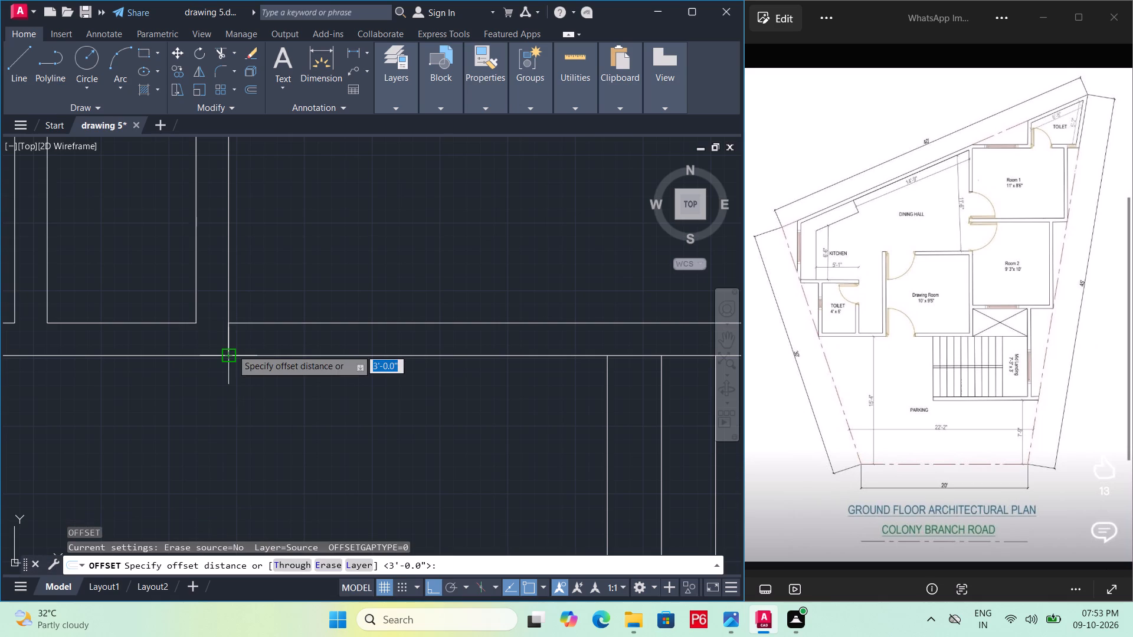
pyautogui.press('4')
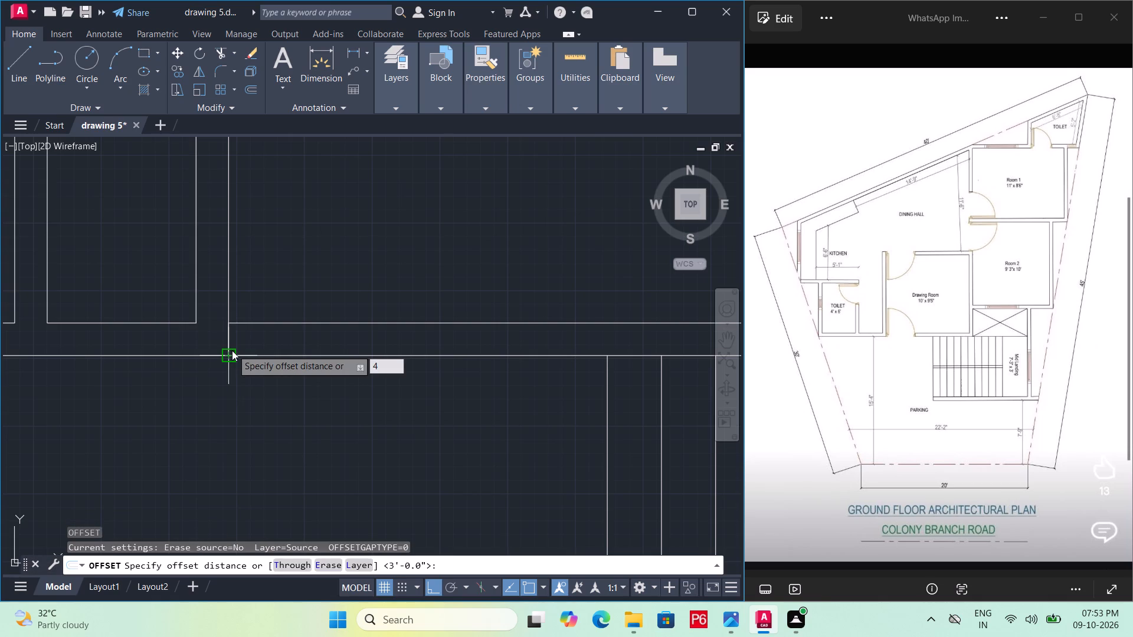
pyautogui.press('BackSpace')
pyautogui.write("3'")
pyautogui.press('Return')
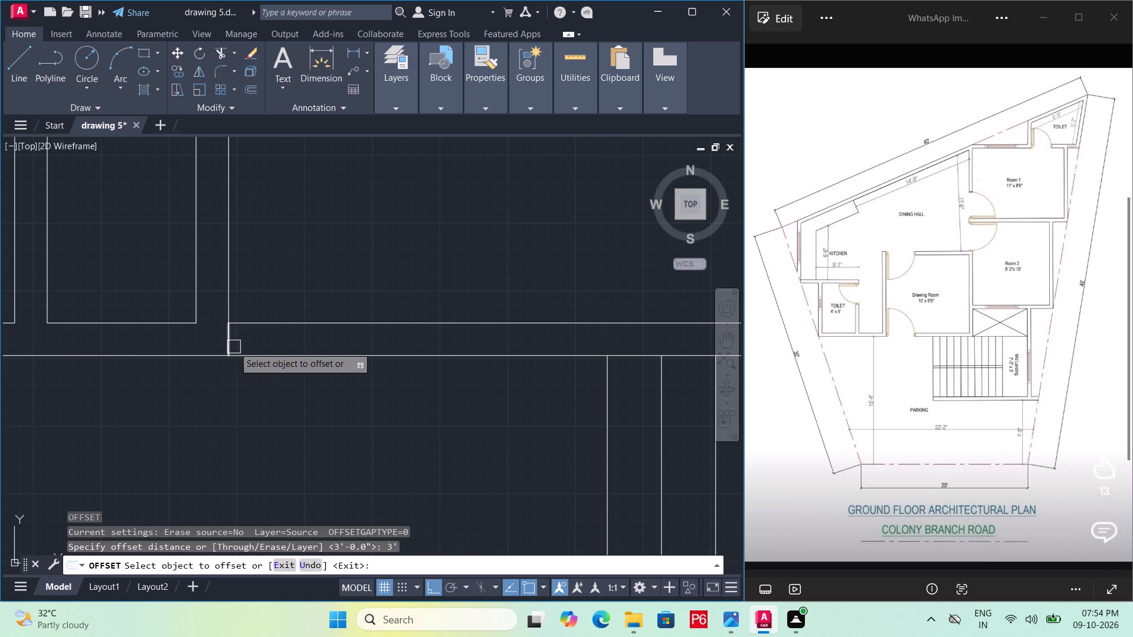
pyautogui.click(234, 346)
pyautogui.click(322, 337)
pyautogui.press('Escape')
# Trim both parking-side wall lines of the Drawing Room between the two short jamb lines to open the doorway.
pyautogui.scroll(-2, 322, 344)
pyautogui.moveTo(320, 345); pyautogui.dragTo(313, 353, button='middle')
pyautogui.write('tr')
pyautogui.press('space')
pyautogui.press('space')
pyautogui.click(325, 324)
pyautogui.doubleClick(304, 372)
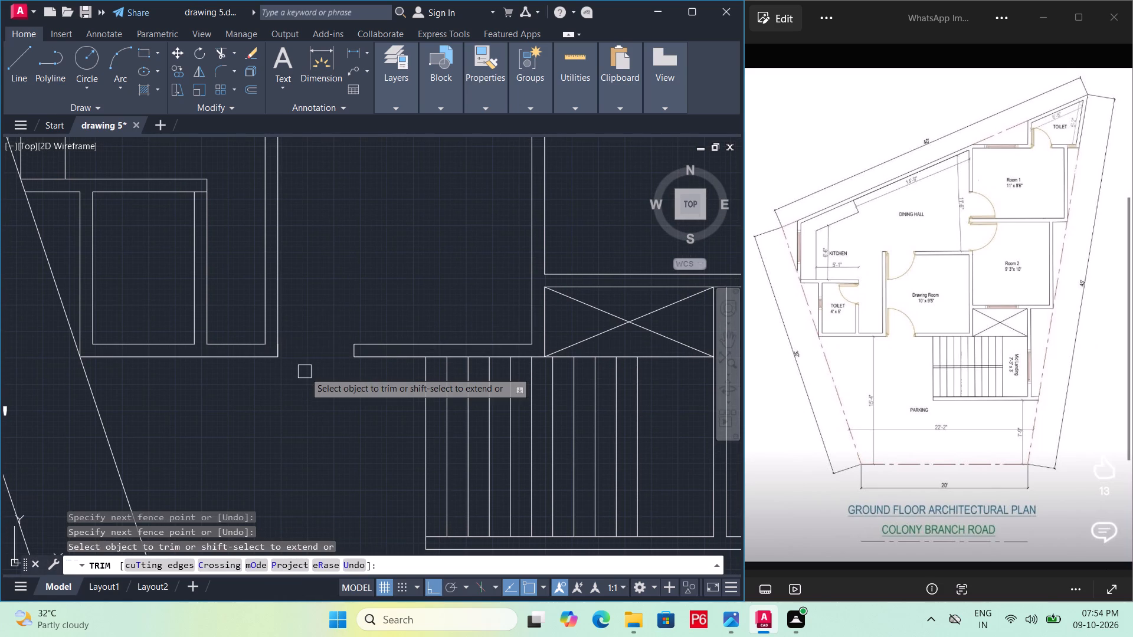
# Save the drawing with the Drawing Room's parking-side door opening.
pyautogui.hotkey('ctrl', 's')
pyautogui.hotkey('ctrl', 's')
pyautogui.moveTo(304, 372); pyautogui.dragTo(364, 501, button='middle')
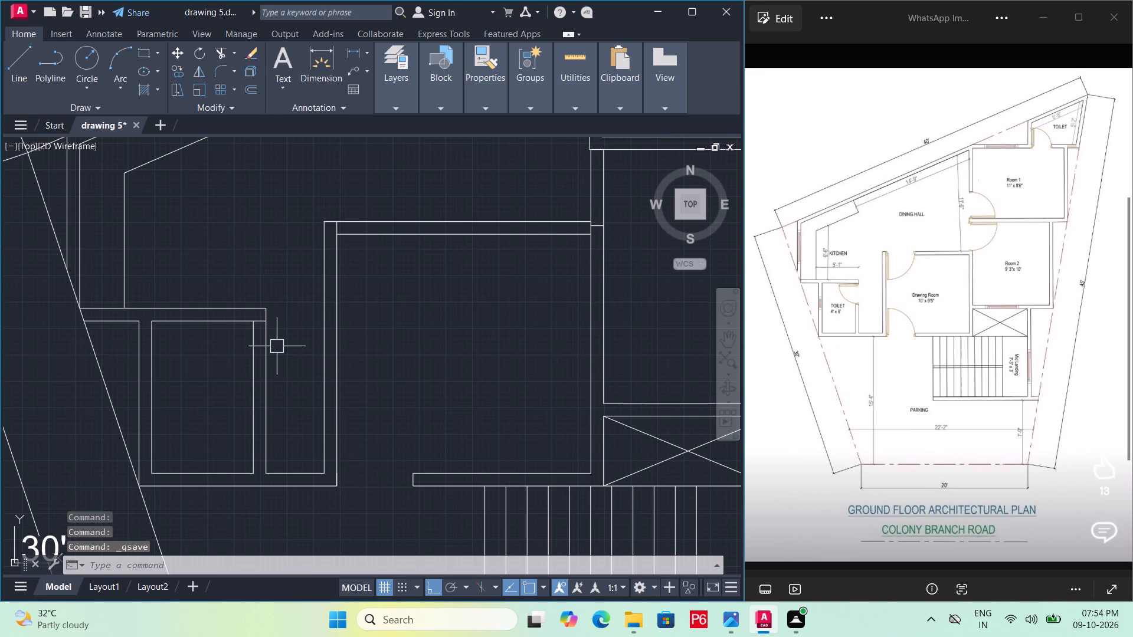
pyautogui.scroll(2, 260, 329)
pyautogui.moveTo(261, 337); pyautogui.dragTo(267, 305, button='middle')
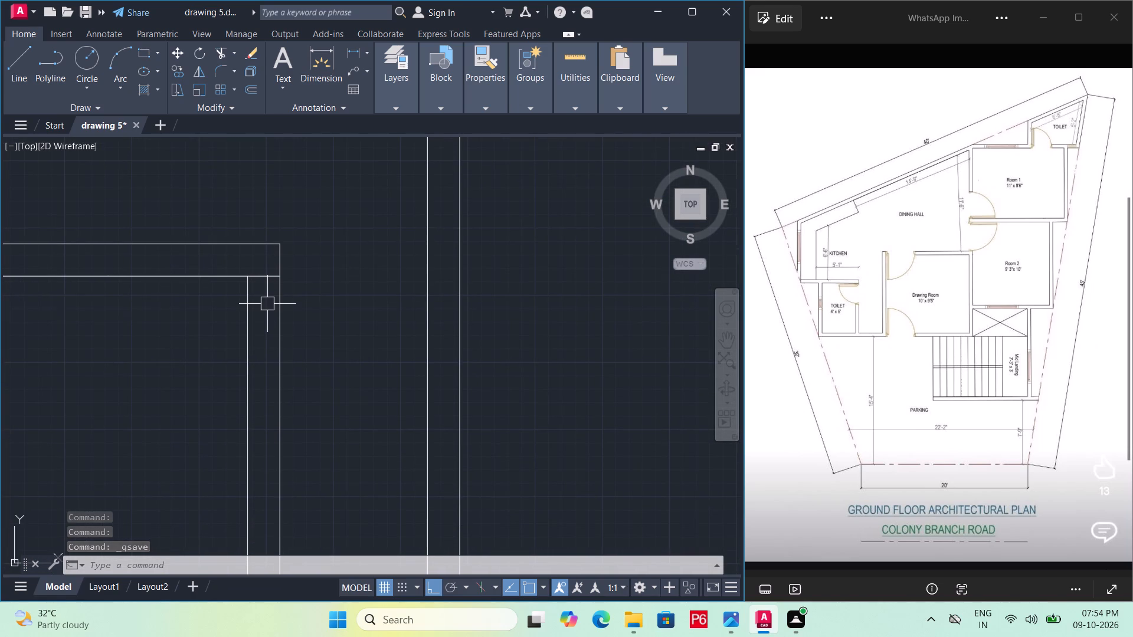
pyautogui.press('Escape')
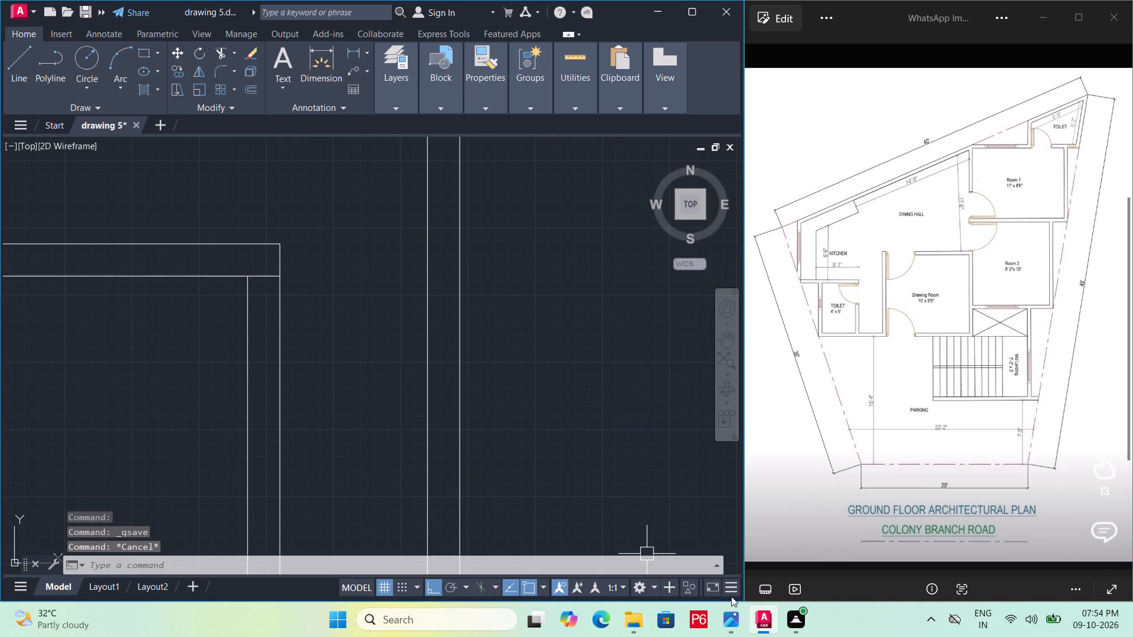
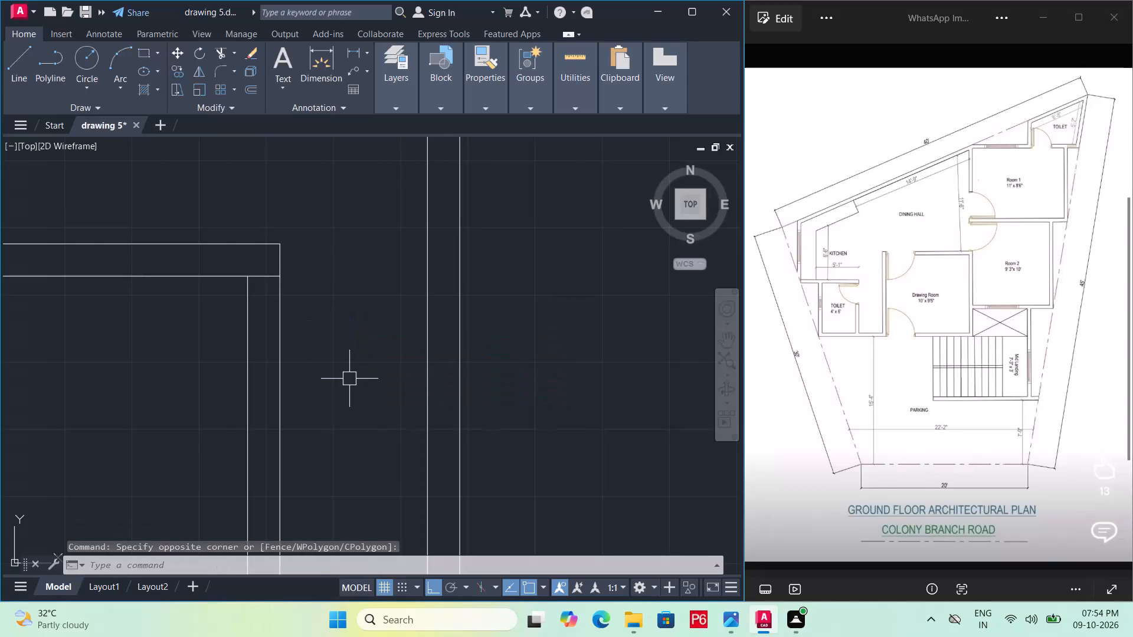
# Save the drawing.
pyautogui.moveTo(312, 344); pyautogui.dragTo(434, 287, button='middle')
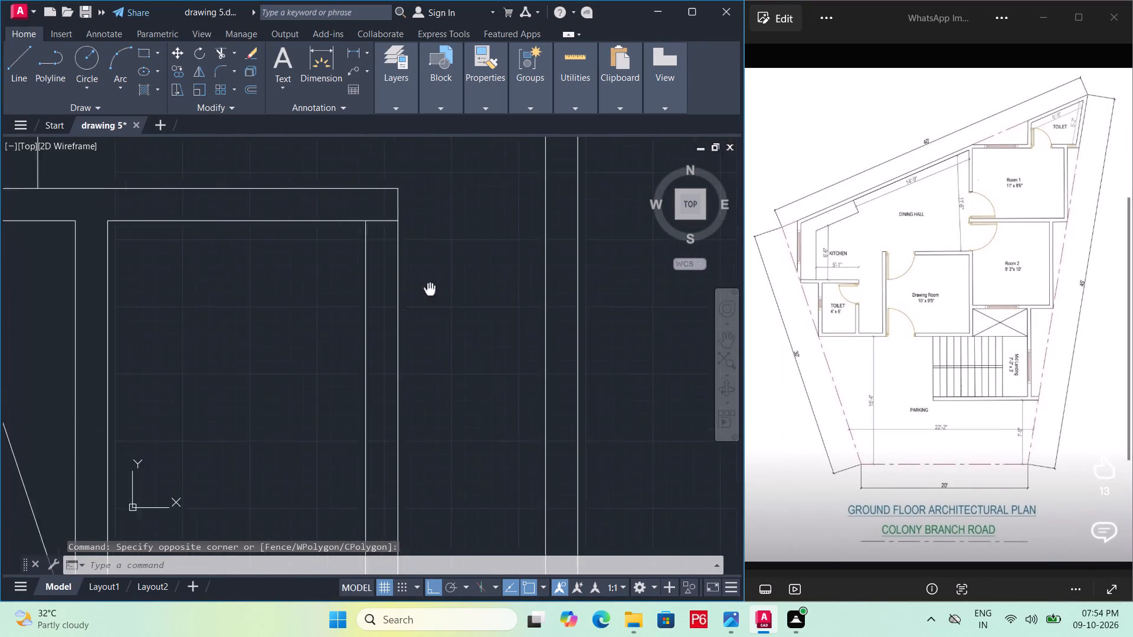
pyautogui.moveTo(434, 287); pyautogui.dragTo(464, 225, button='middle')
pyautogui.scroll(-3, 408, 264)
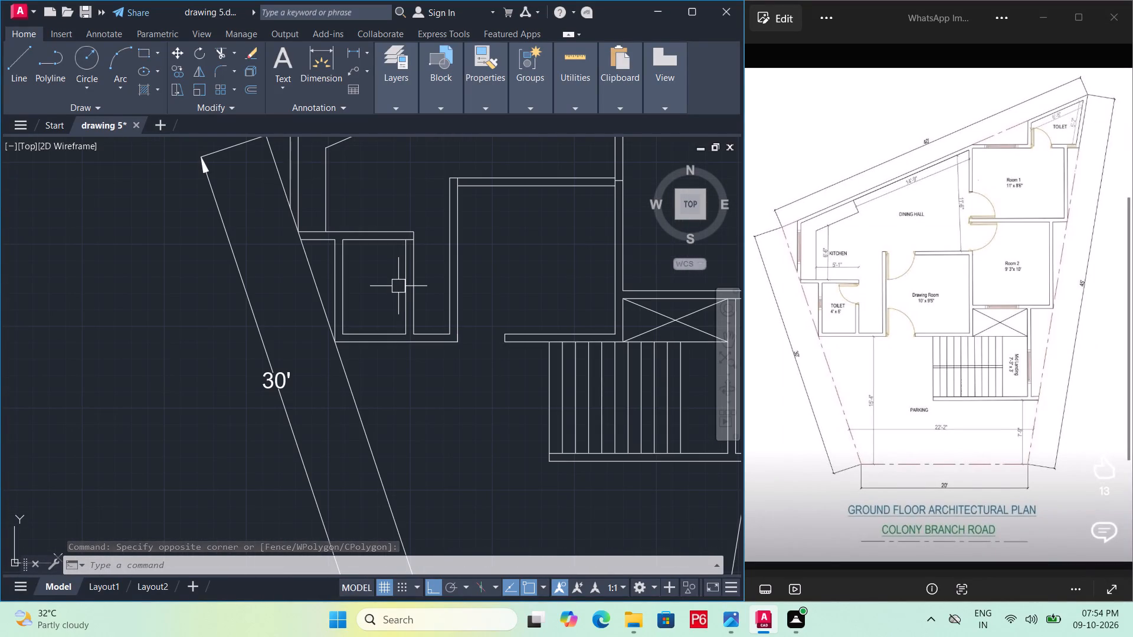
pyautogui.hotkey('ctrl', 's')
pyautogui.hotkey('ctrl', 's')
# Delete the redundant short line at the Drawing Room wall corner beside the parking-side doorway.
pyautogui.scroll(1, 413, 252)
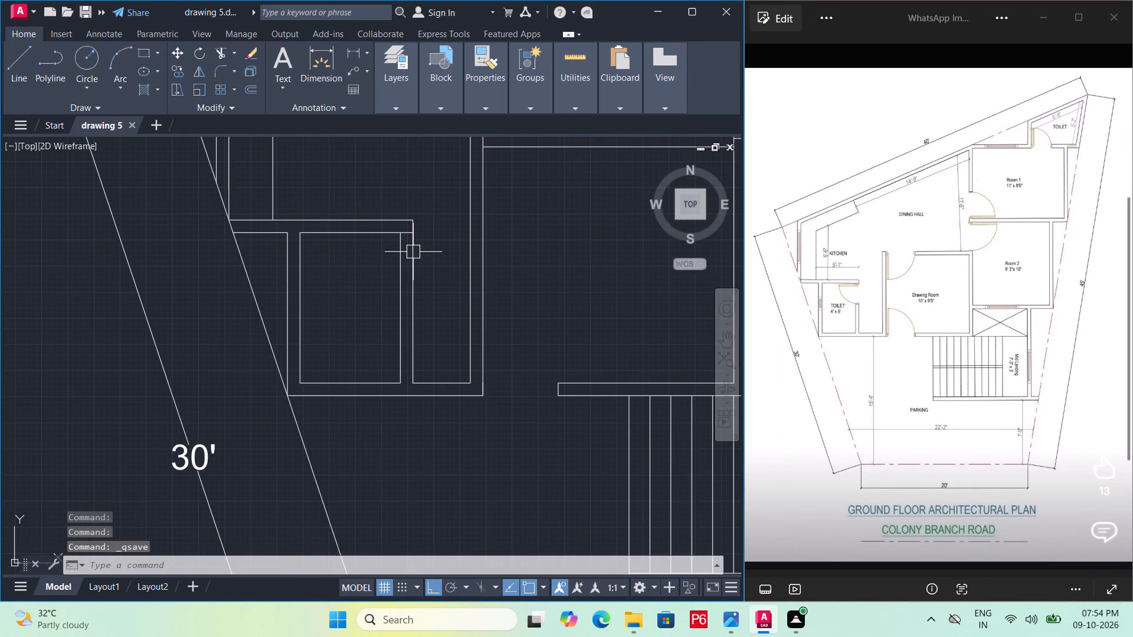
pyautogui.scroll(2, 421, 244)
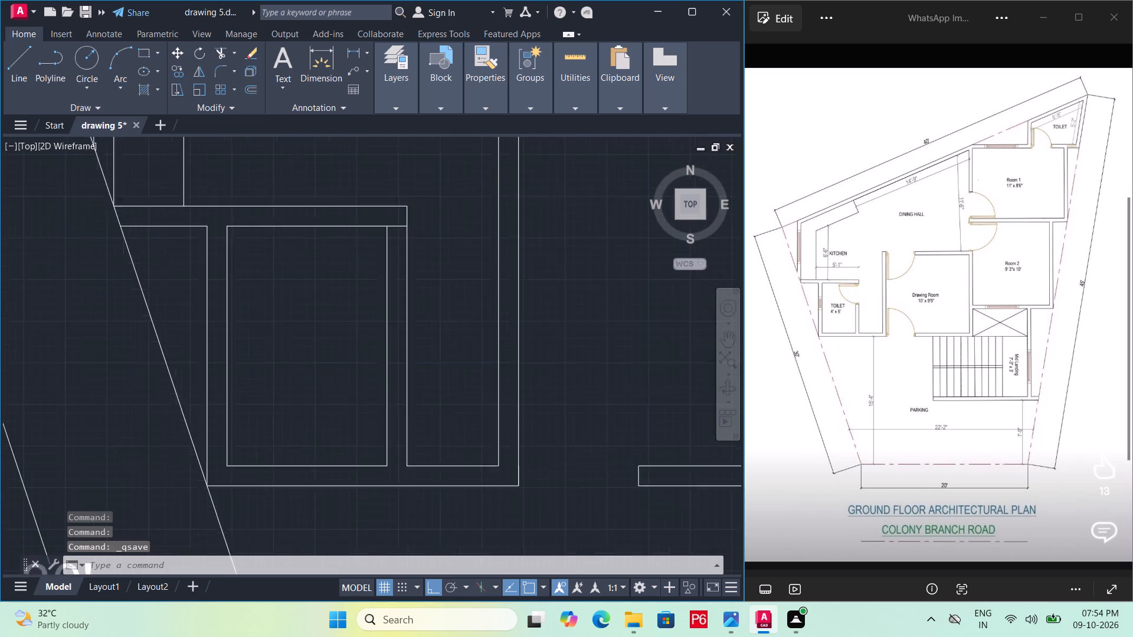
pyautogui.click(381, 221)
pyautogui.press('Escape')
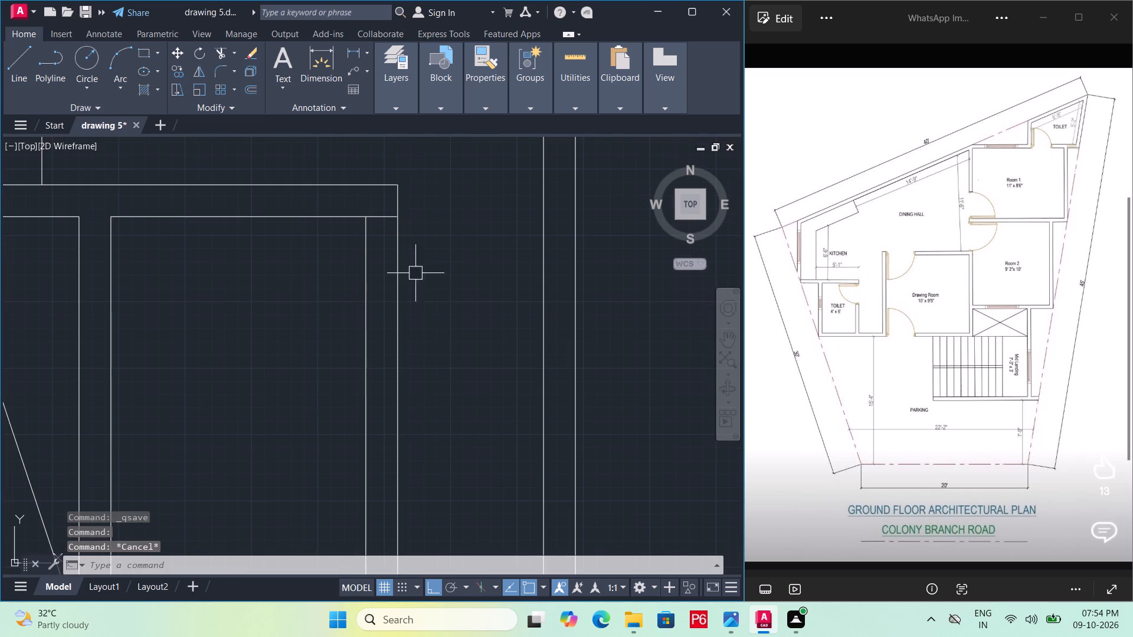
pyautogui.scroll(-3, 415, 241)
pyautogui.scroll(2, 464, 324)
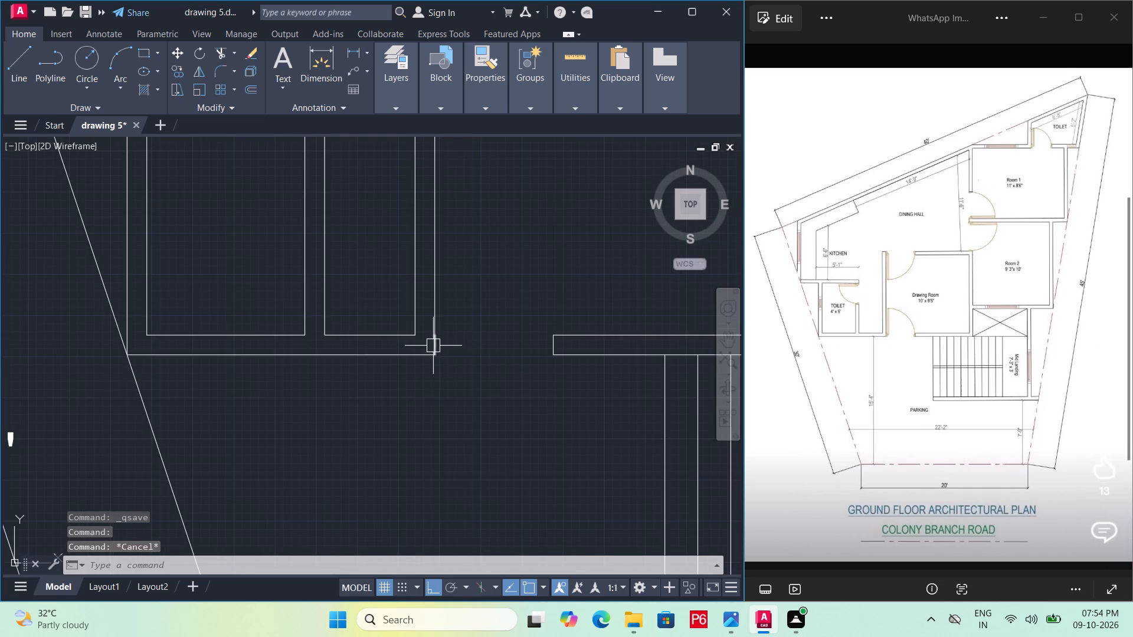
pyautogui.click(433, 346)
pyautogui.press('Delete')
# Draw a short line across the toilet's Drawing Room-side wall, from the toilet's inner corner nearest the kitchen to the outer wall face.
pyautogui.moveTo(399, 321); pyautogui.dragTo(464, 434, button='middle')
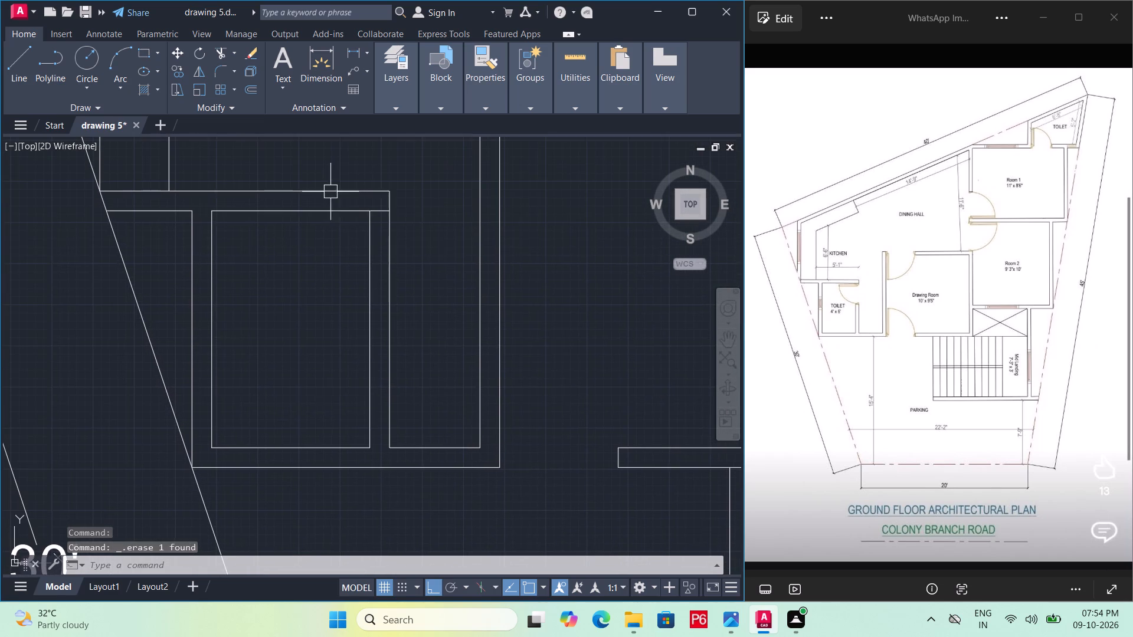
pyautogui.moveTo(366, 213); pyautogui.dragTo(368, 246, button='middle')
pyautogui.scroll(2, 368, 252)
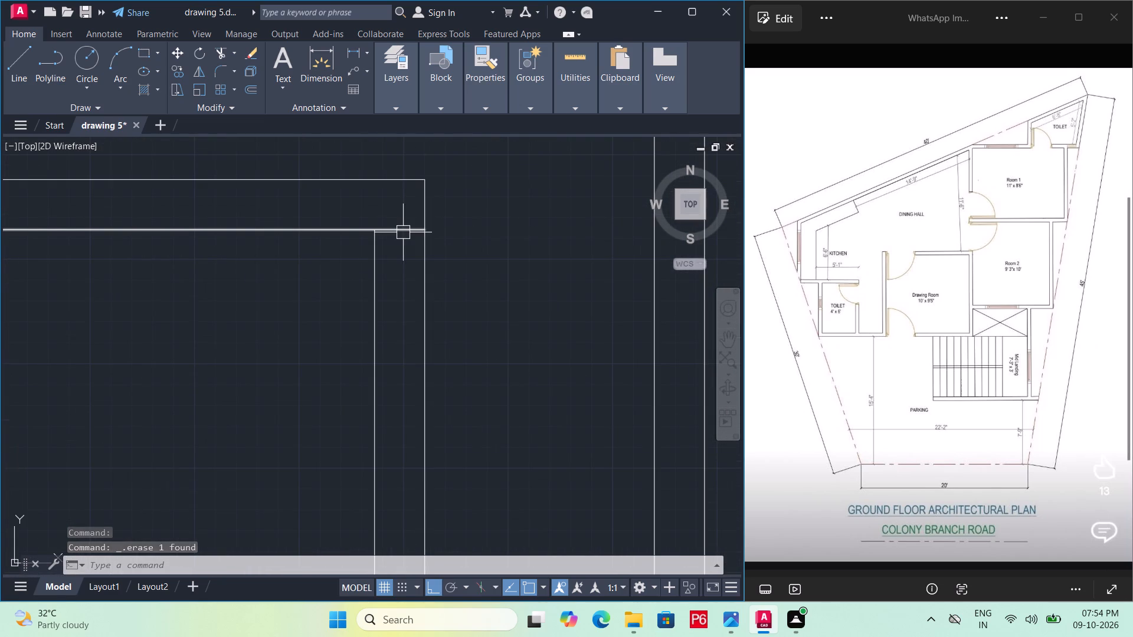
pyautogui.write('l')
pyautogui.press('space')
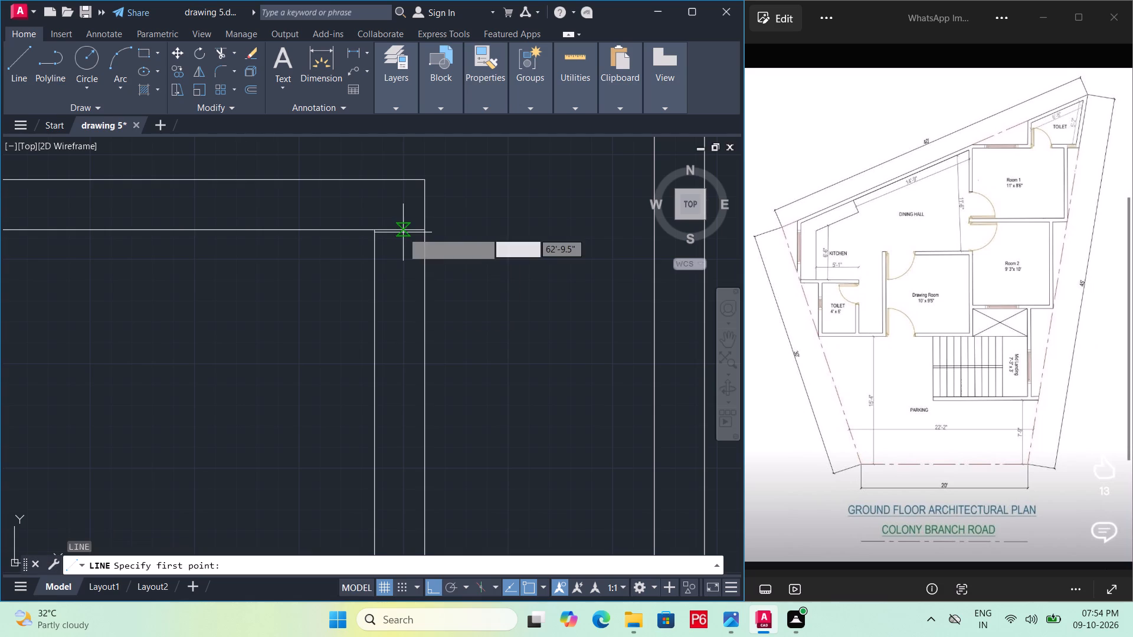
pyautogui.click(380, 228)
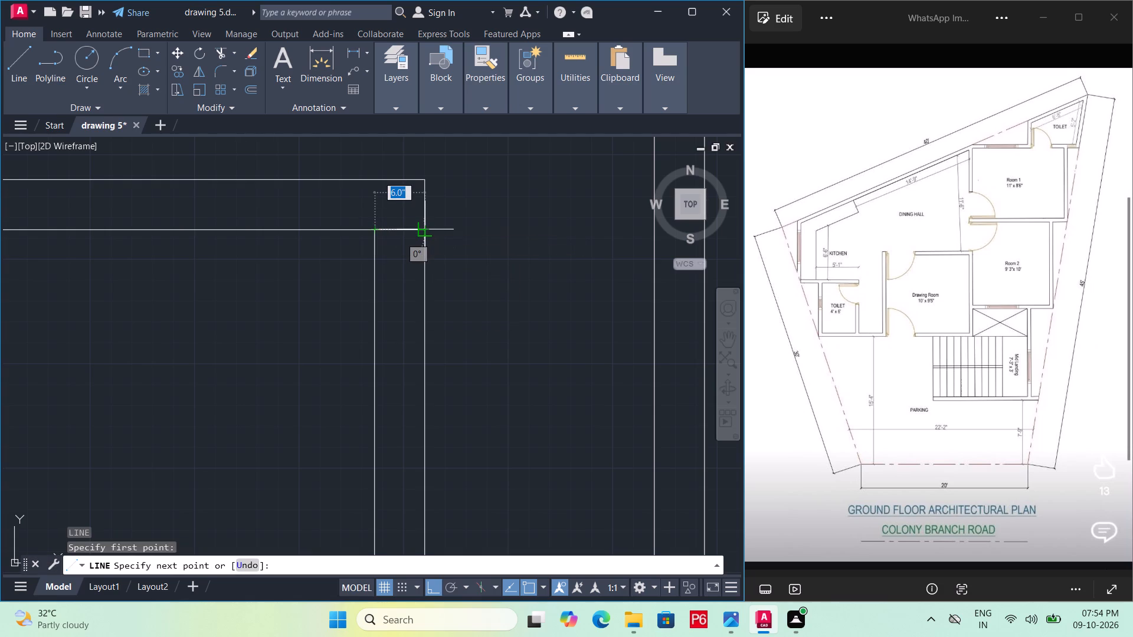
pyautogui.click(422, 228)
pyautogui.press('Escape')
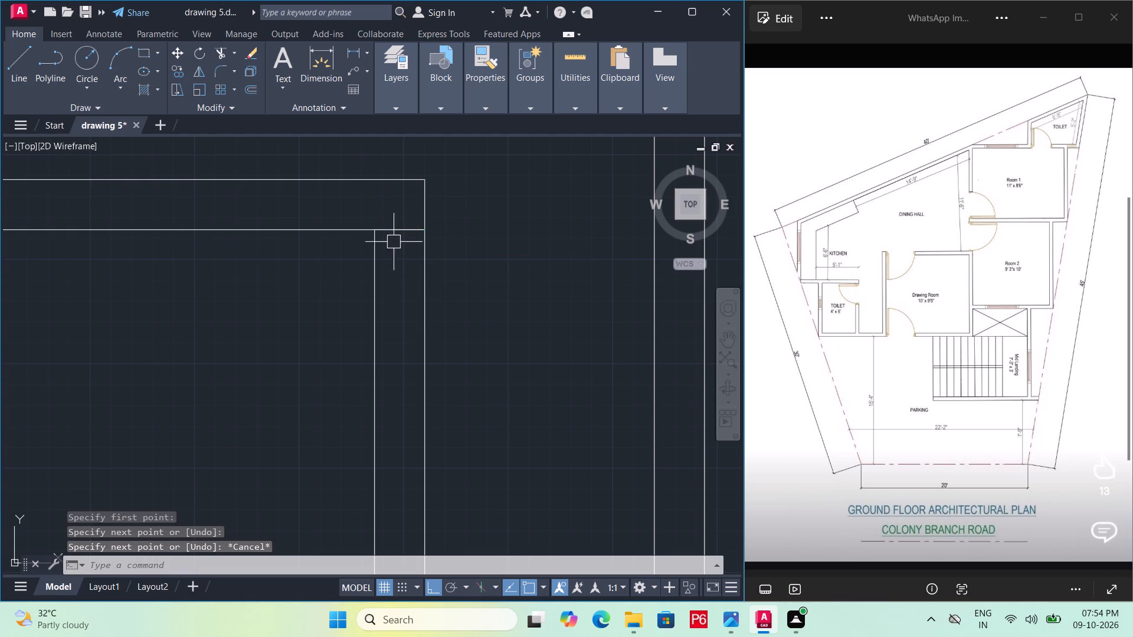
# Offset the short line across the toilet wall by 2'4" toward the parking side to mark the door width.
pyautogui.press('o')
pyautogui.press('Return')
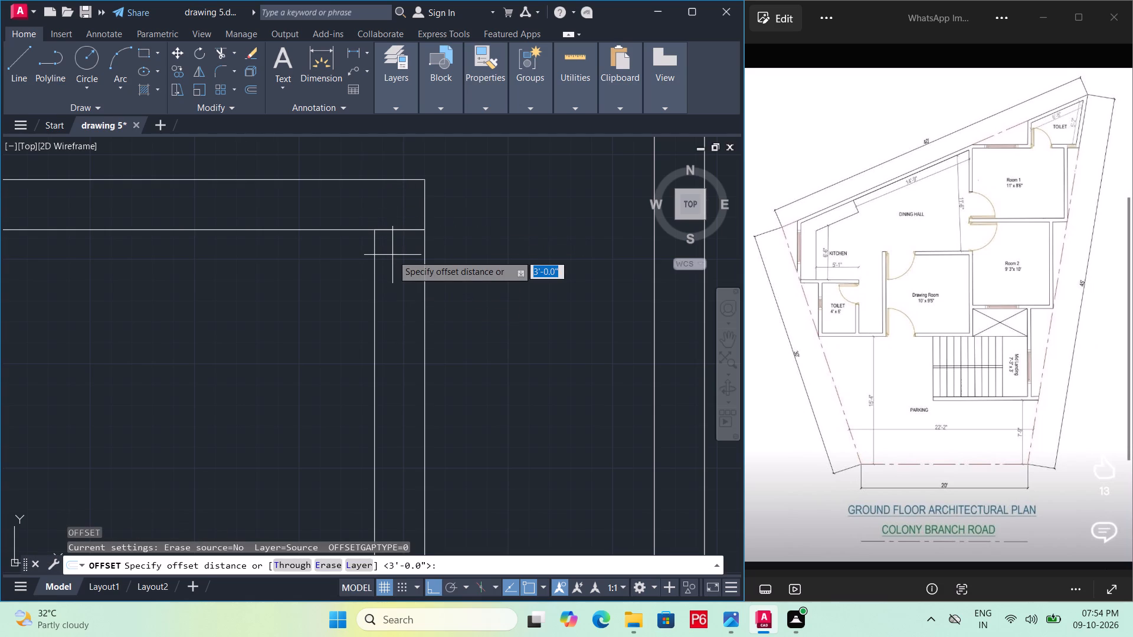
pyautogui.write("2'")
pyautogui.write('4"')
pyautogui.press('Return')
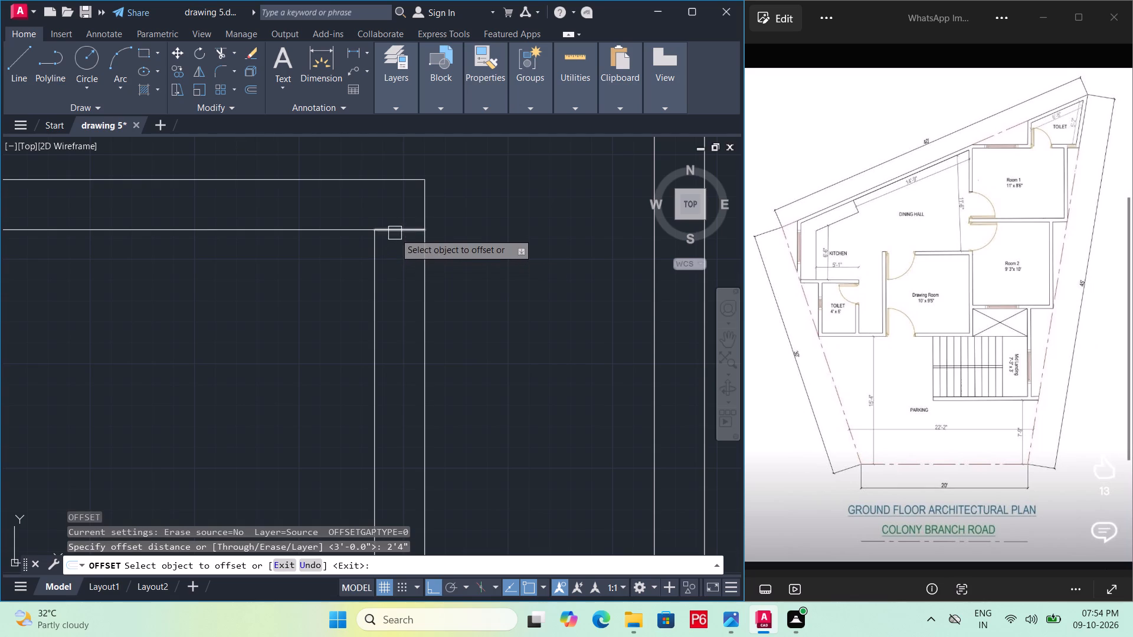
pyautogui.click(395, 233)
pyautogui.doubleClick(374, 372)
pyautogui.scroll(-2, 376, 291)
pyautogui.press('Escape')
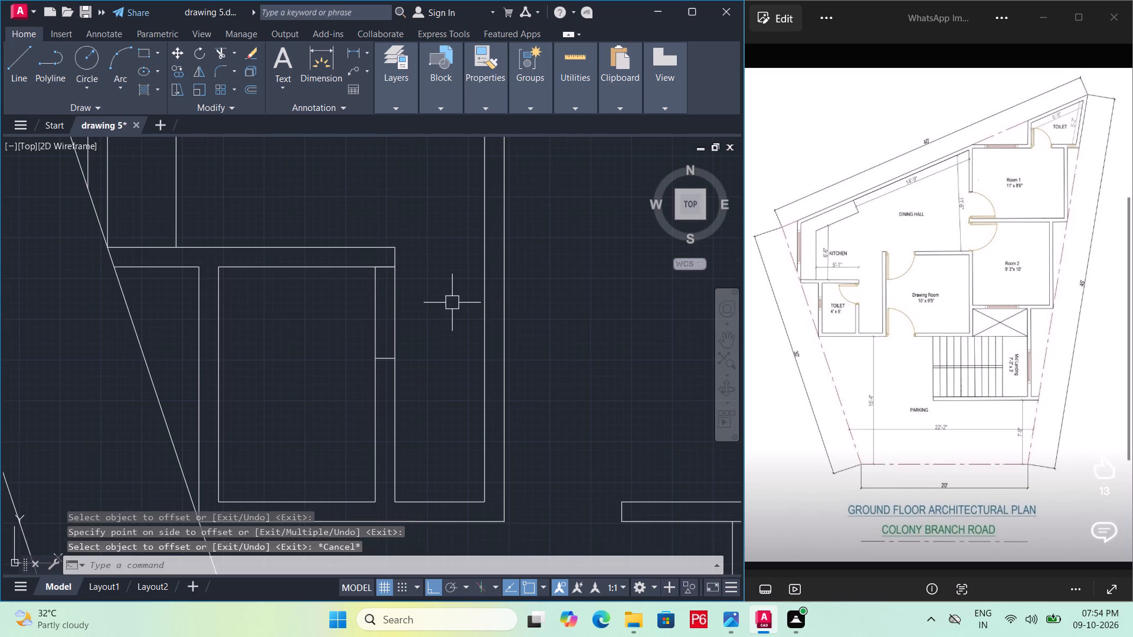
# Trim both lines of the toilet's side wall between the two short jamb lines to open the doorway.
pyautogui.write('tr')
pyautogui.press('space')
pyautogui.press('space')
pyautogui.moveTo(441, 301); pyautogui.dragTo(428, 305)
pyautogui.click(333, 320)
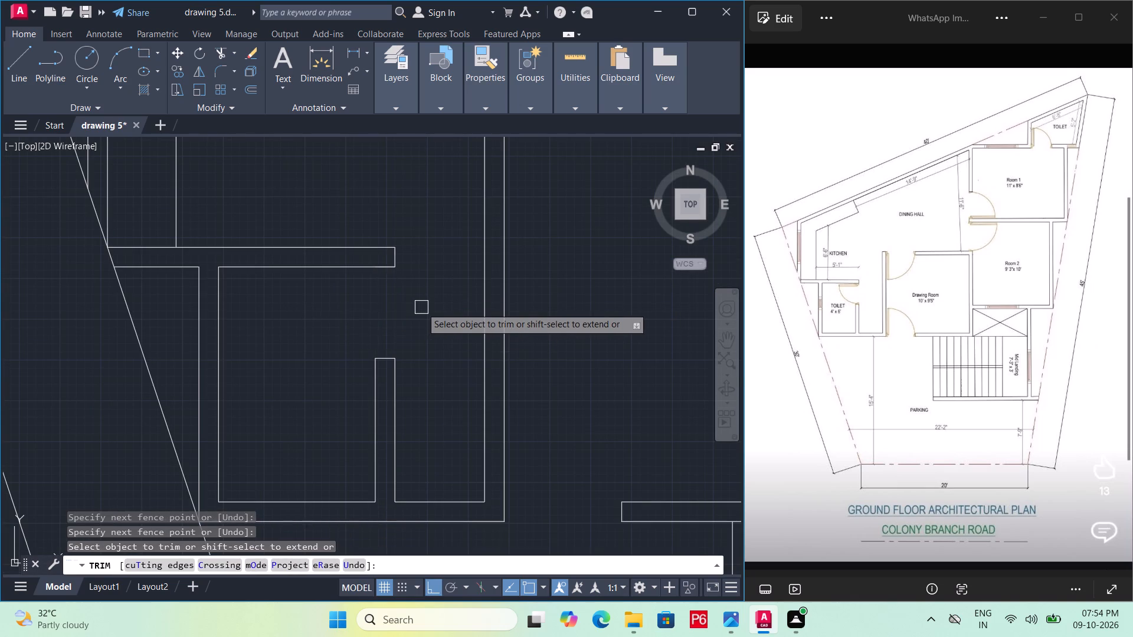
# Save the drawing with the toilet's door opening.
pyautogui.scroll(-1, 422, 307)
pyautogui.hotkey('ctrl', 's')
pyautogui.hotkey('ctrl', 's')
# Delete the leftover short jamb line at the kitchen end of the toilet's doorway.
pyautogui.scroll(1, 424, 310)
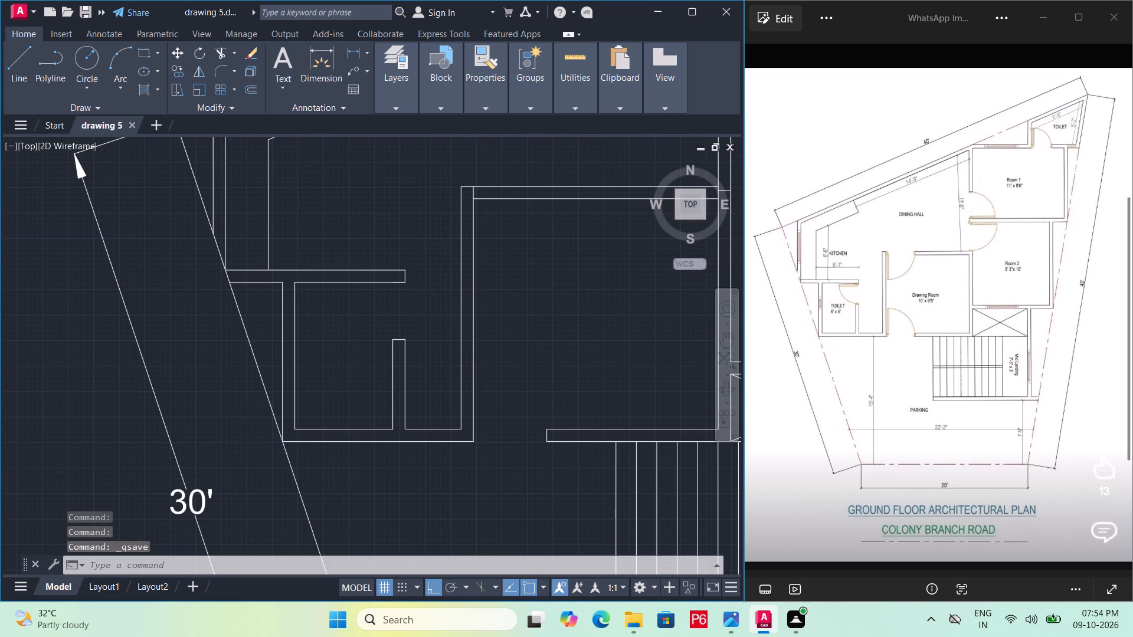
pyautogui.moveTo(428, 306); pyautogui.dragTo(429, 306, button='middle')
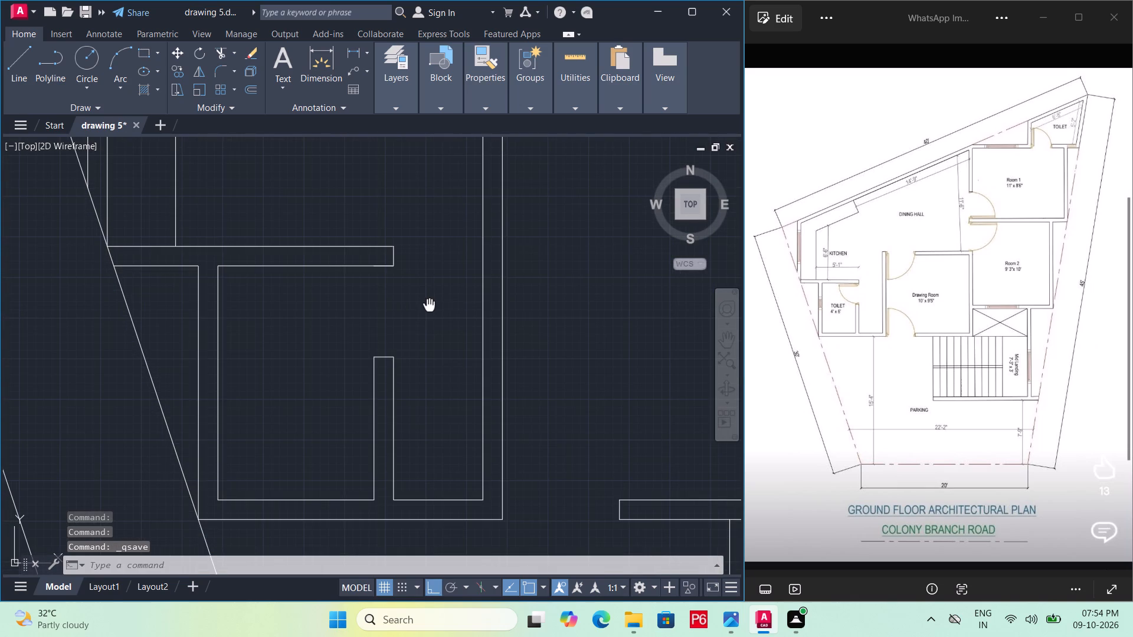
pyautogui.moveTo(429, 306); pyautogui.dragTo(427, 339, button='middle')
pyautogui.click(379, 301)
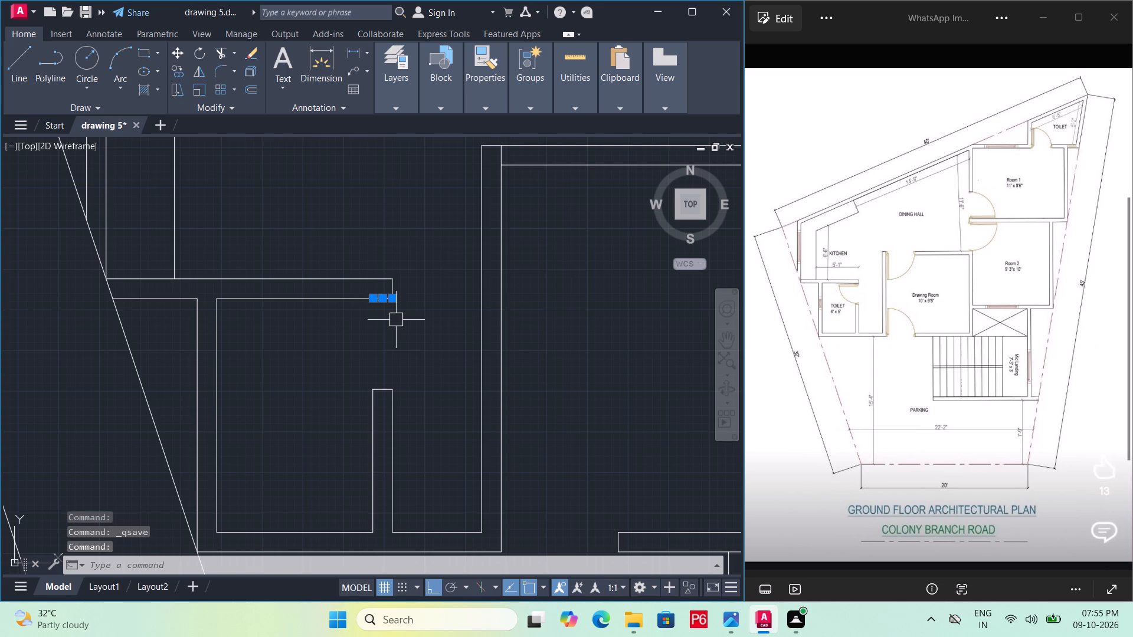
pyautogui.press('Delete')
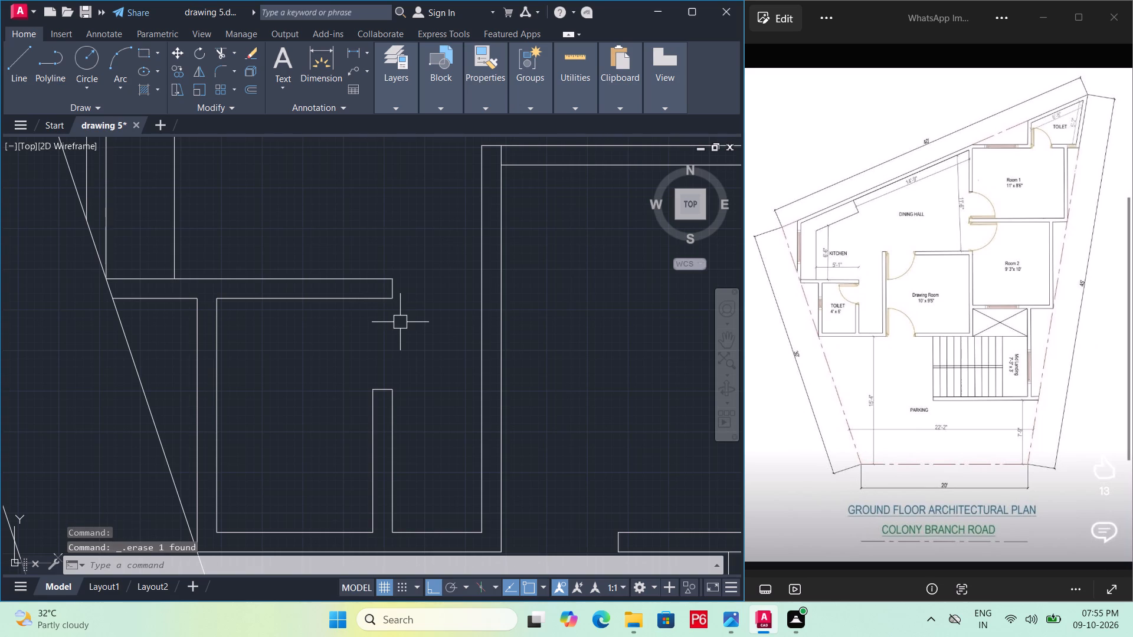
# Draw a line across the Drawing Room's dining-side wall from the inner corner nearest the kitchen to the outer wall line, and save.
pyautogui.scroll(-1, 400, 324)
pyautogui.moveTo(398, 325); pyautogui.dragTo(358, 378, button='middle')
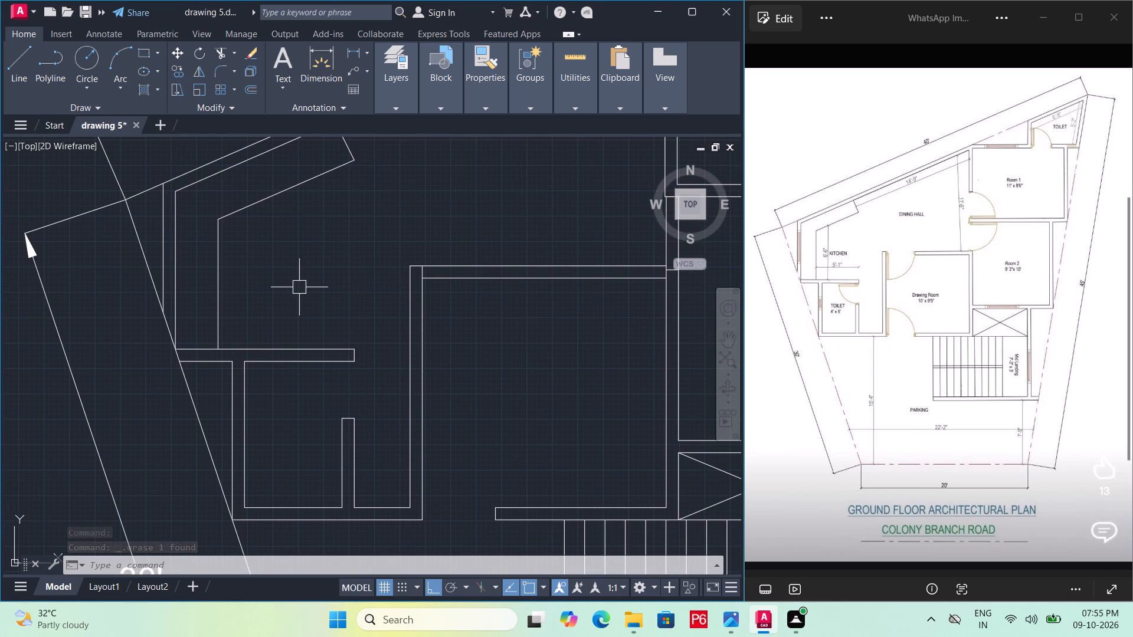
pyautogui.scroll(2, 451, 276)
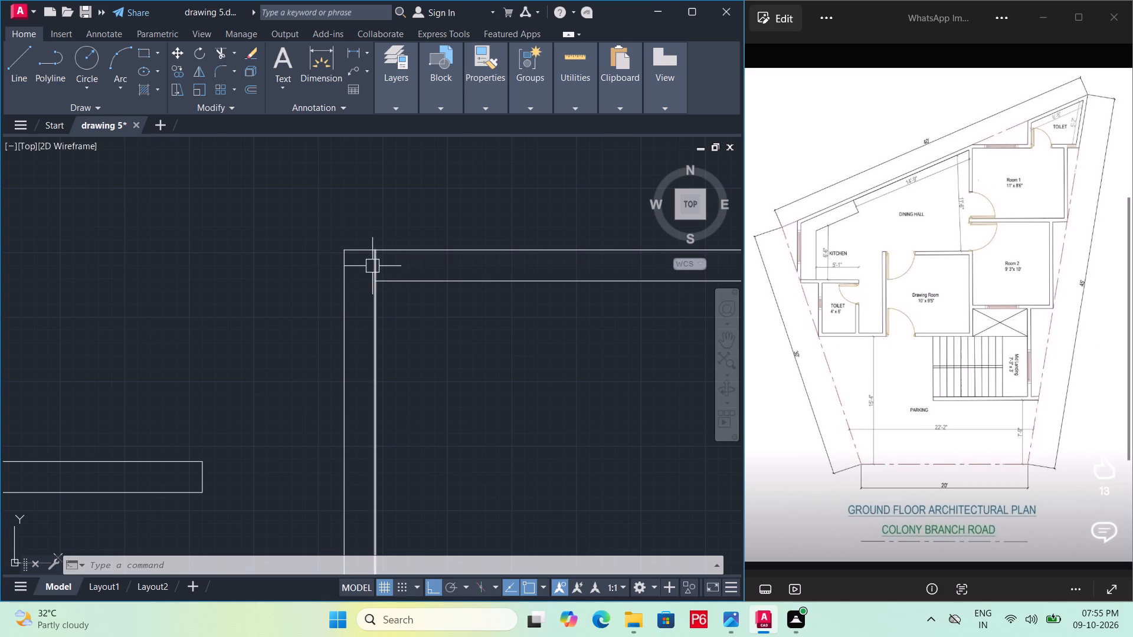
pyautogui.click(372, 266)
pyautogui.press('Escape')
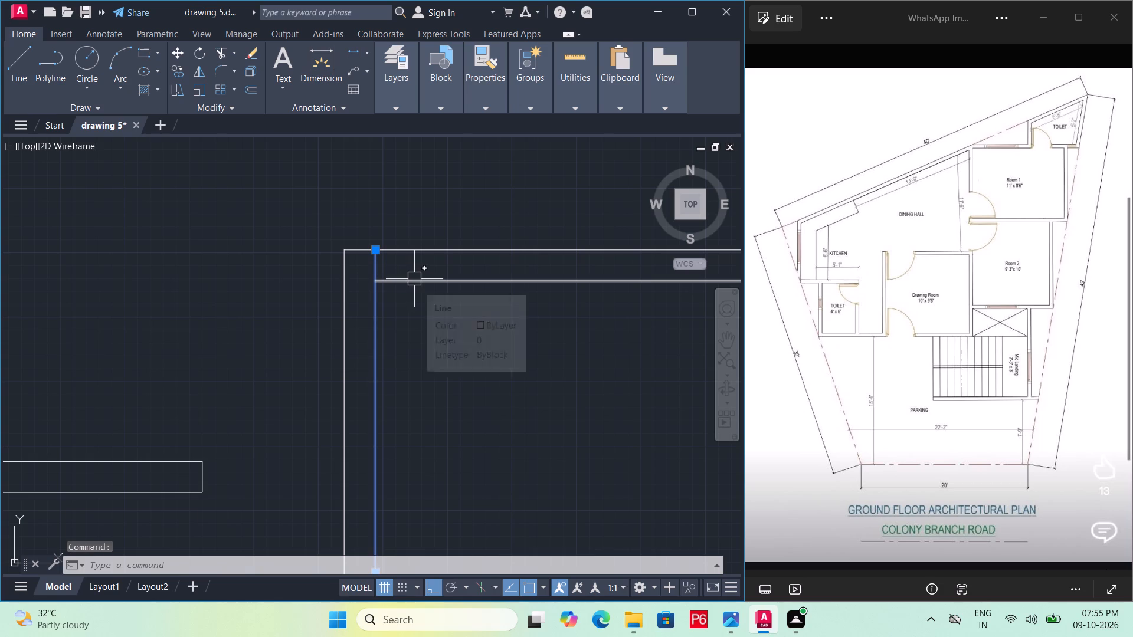
pyautogui.moveTo(408, 265); pyautogui.dragTo(349, 262, button='middle')
pyautogui.press('l')
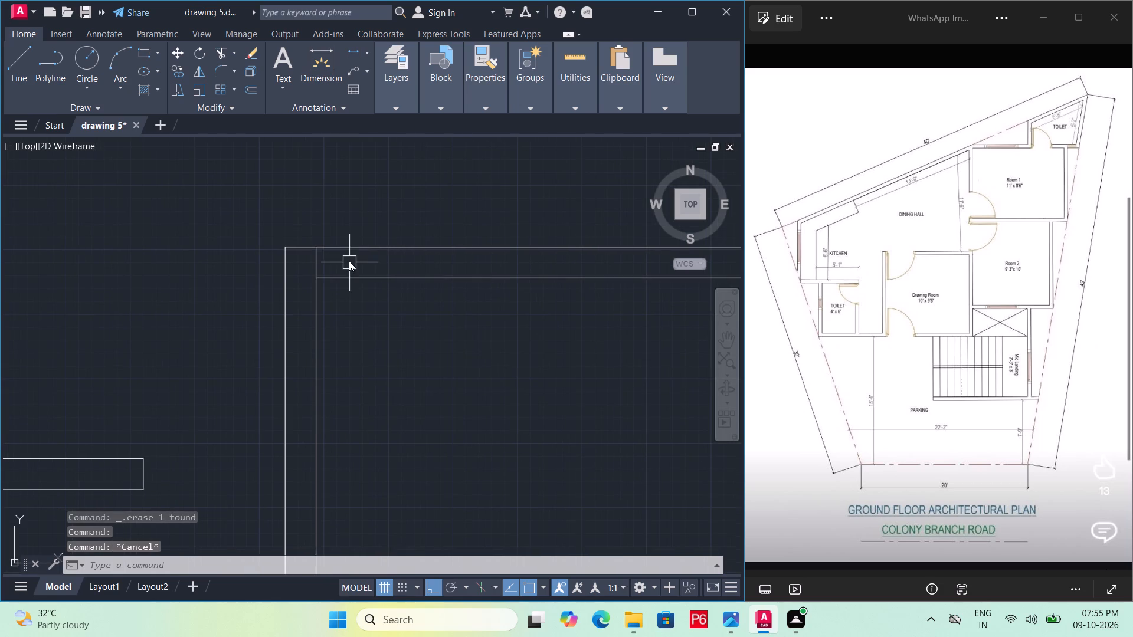
pyautogui.press('space')
pyautogui.scroll(1, 318, 275)
pyautogui.click(318, 275)
pyautogui.click(319, 234)
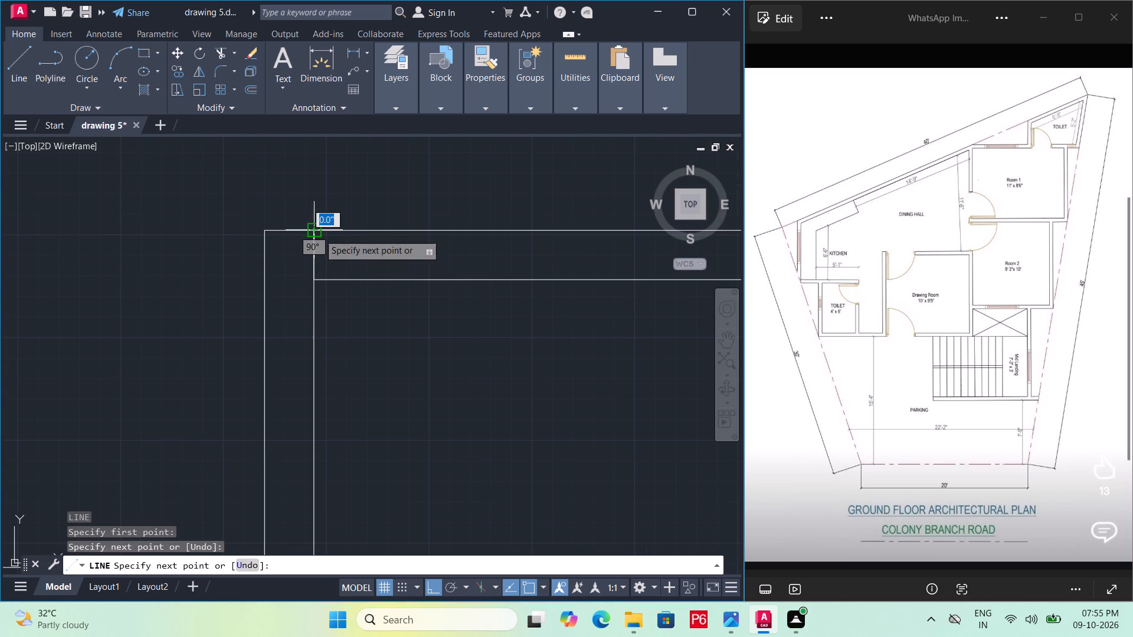
pyautogui.hotkey('ctrl', 's')
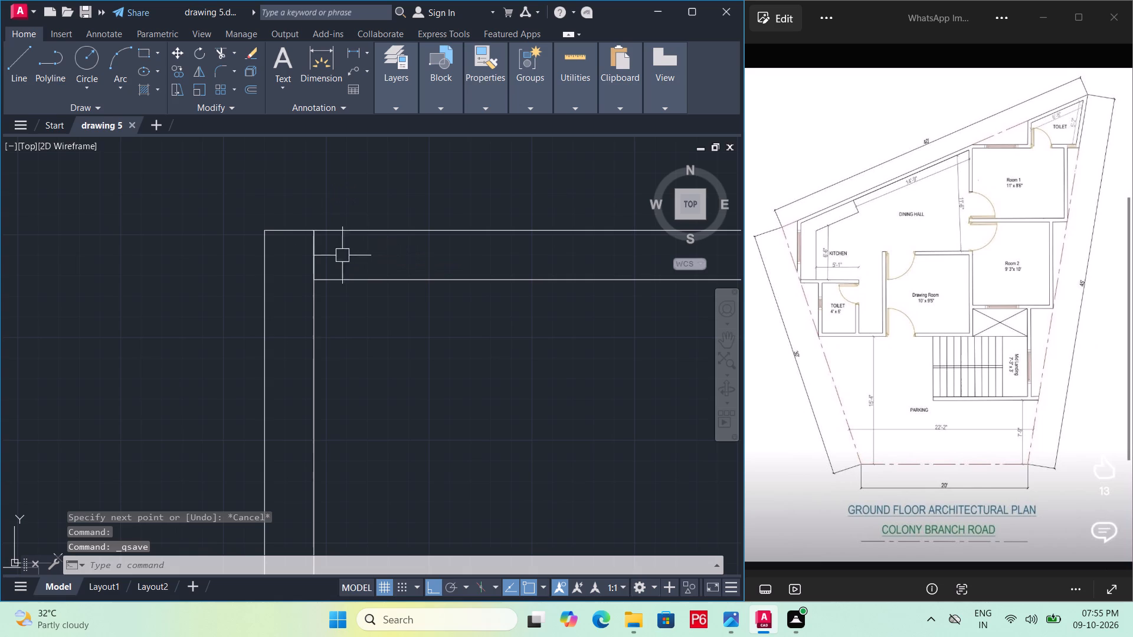
# Offset the short line across the Drawing Room's dining-side wall by 3' toward Room 2 to mark the door width.
pyautogui.click(311, 257)
pyautogui.press('Escape')
pyautogui.press('o')
pyautogui.press('Return')
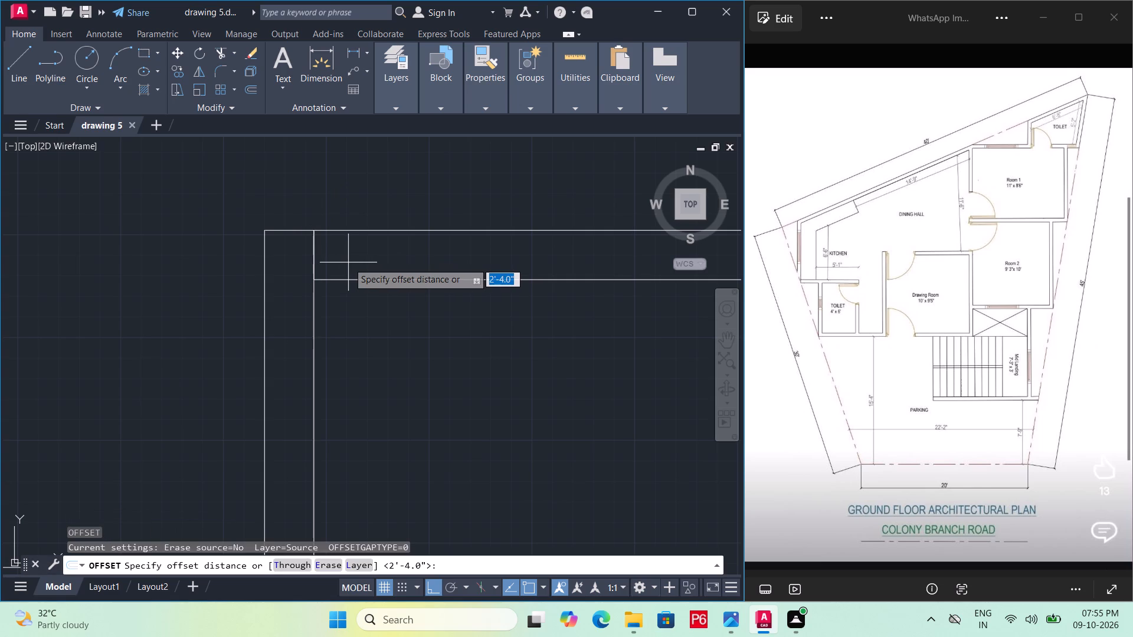
pyautogui.press('3')
pyautogui.press("'")
pyautogui.press('Return')
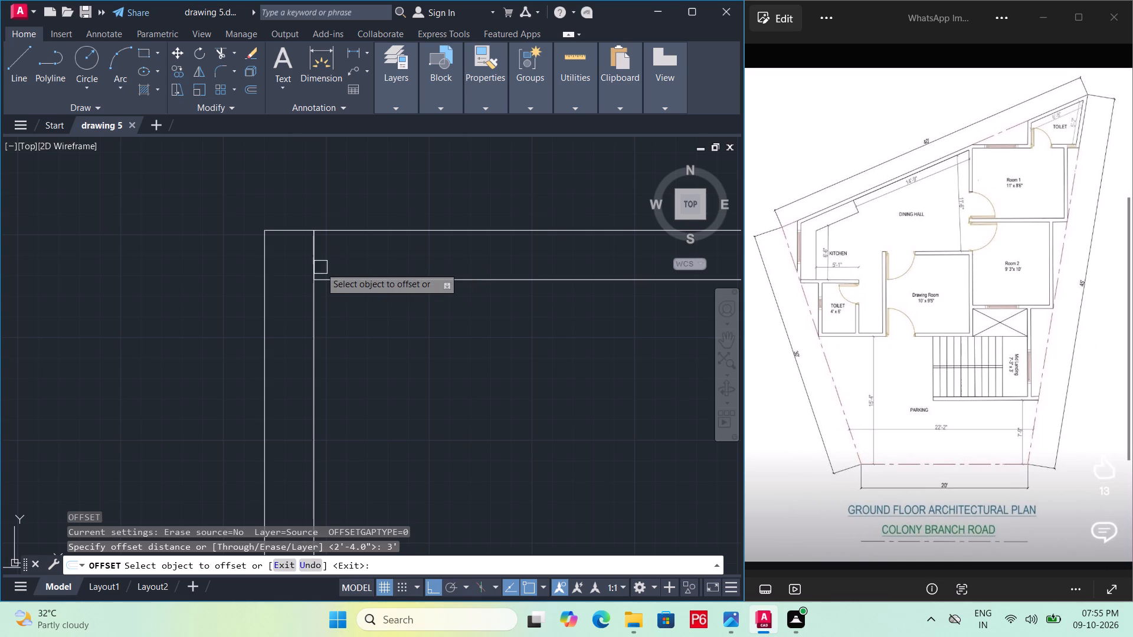
pyautogui.press('Escape')
pyautogui.press('Escape')
pyautogui.press('o')
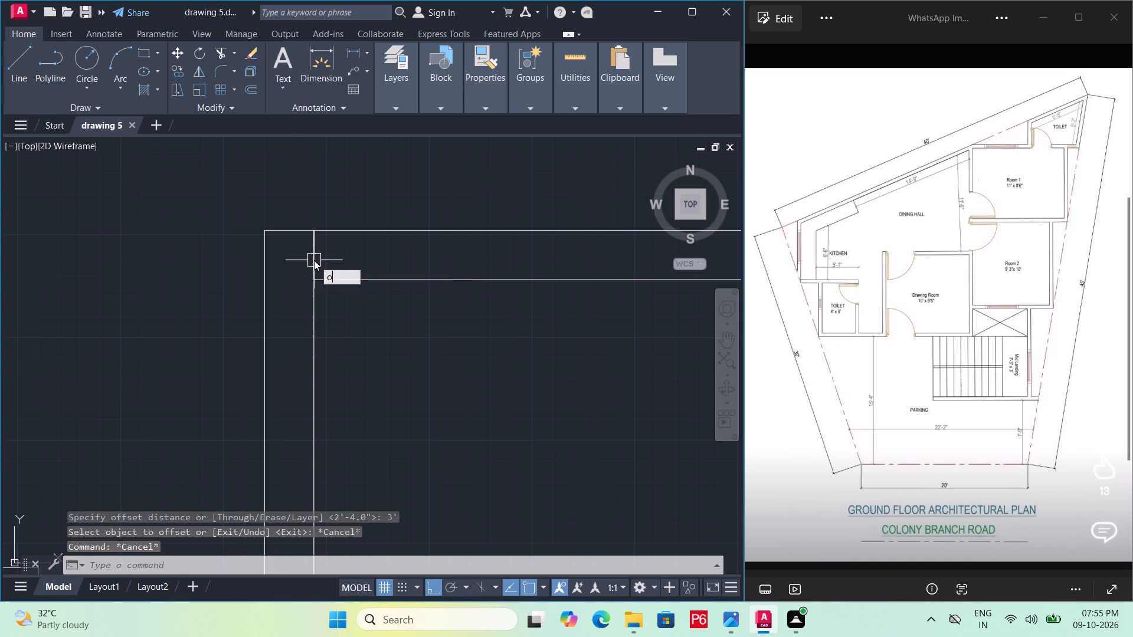
pyautogui.press('Return')
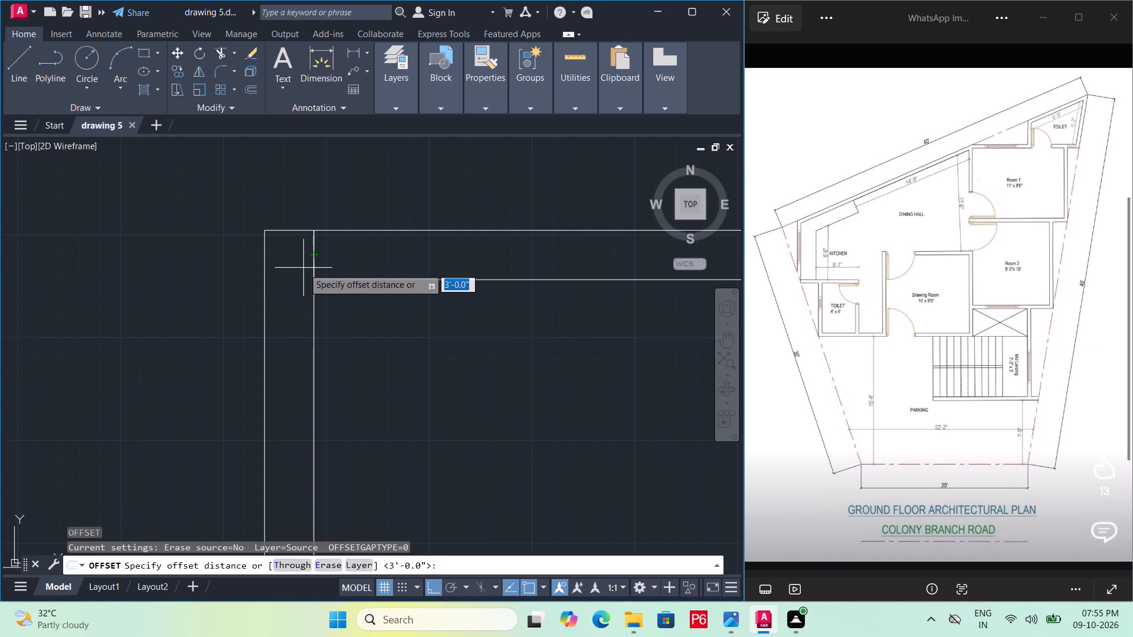
pyautogui.press('Return')
pyautogui.click(309, 264)
pyautogui.click(417, 254)
pyautogui.moveTo(438, 274); pyautogui.dragTo(315, 282, button='middle')
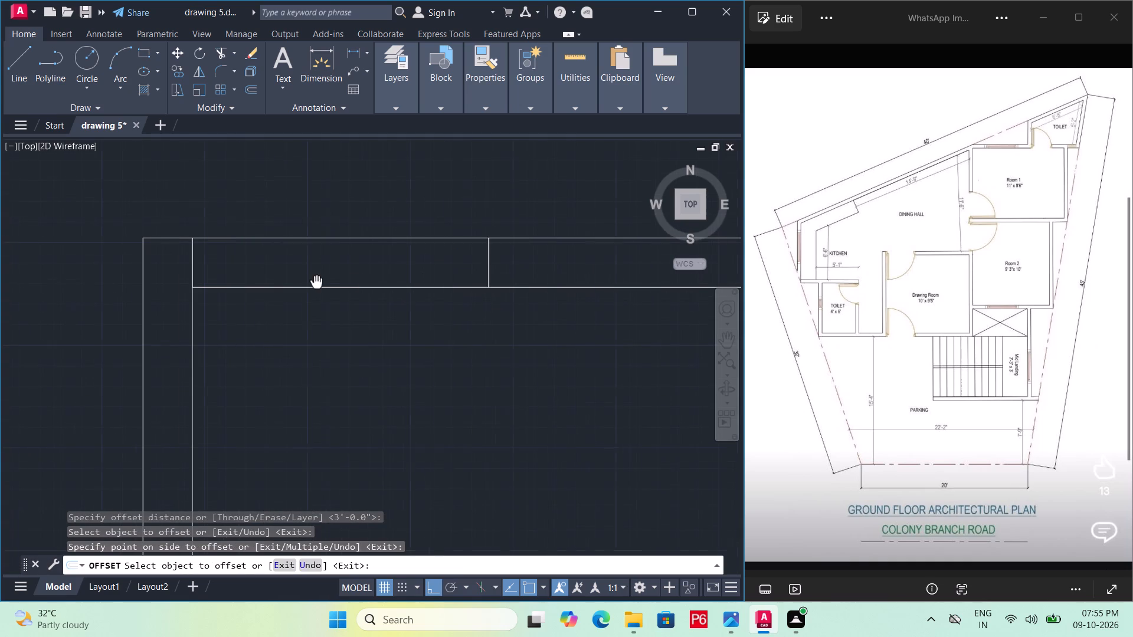
pyautogui.moveTo(315, 282); pyautogui.dragTo(312, 282, button='middle')
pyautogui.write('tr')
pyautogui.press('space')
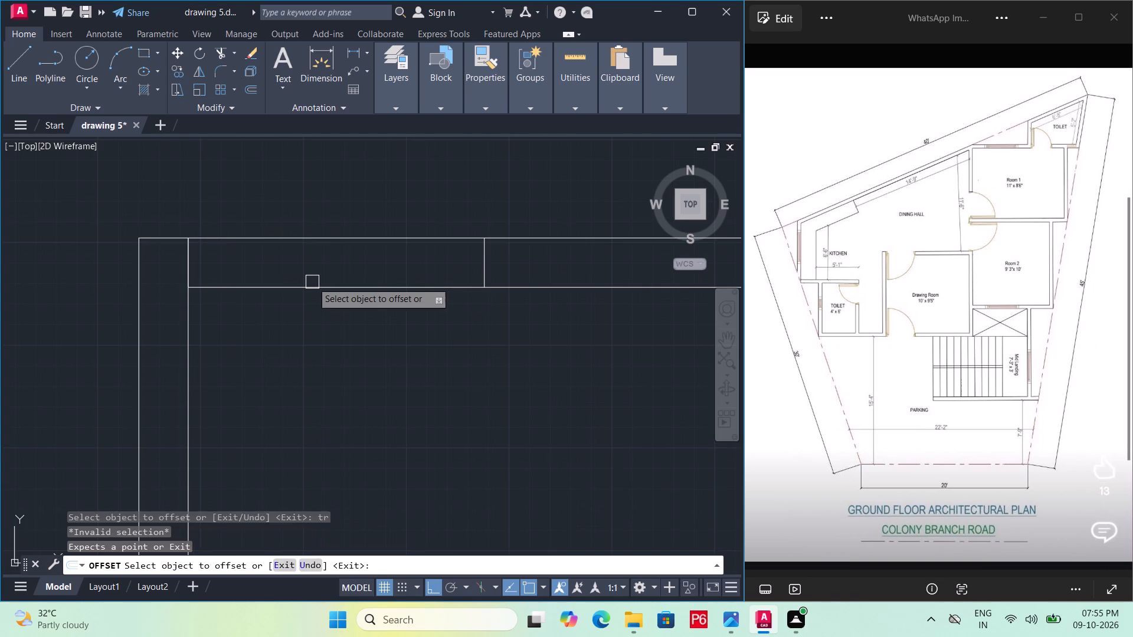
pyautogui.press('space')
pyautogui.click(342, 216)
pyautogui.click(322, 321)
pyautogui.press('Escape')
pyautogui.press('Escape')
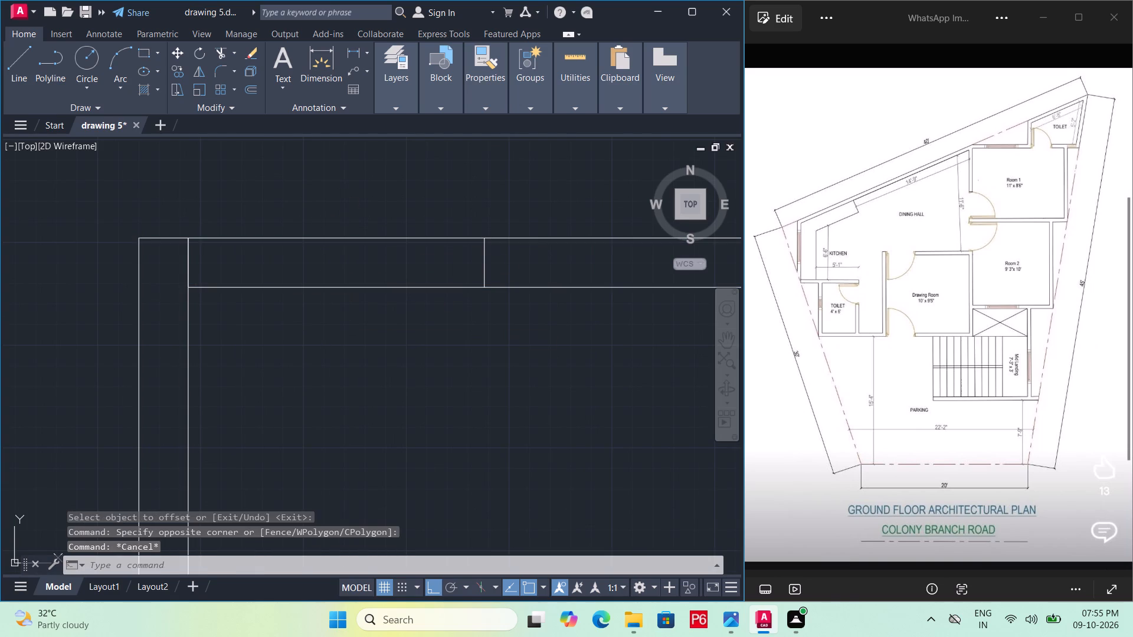
# Trim both dining-side wall lines of the Drawing Room between the two short jamb lines to open the doorway.
pyautogui.write('tr')
pyautogui.press('space')
pyautogui.press('space')
pyautogui.click(348, 210)
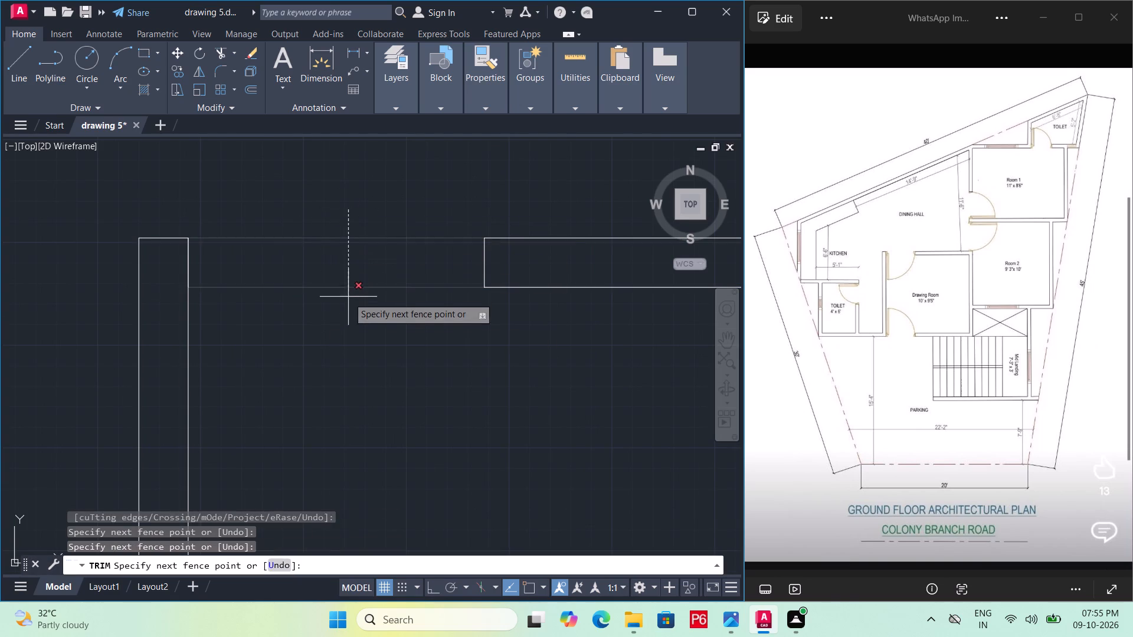
pyautogui.click(348, 299)
pyautogui.scroll(-4, 346, 289)
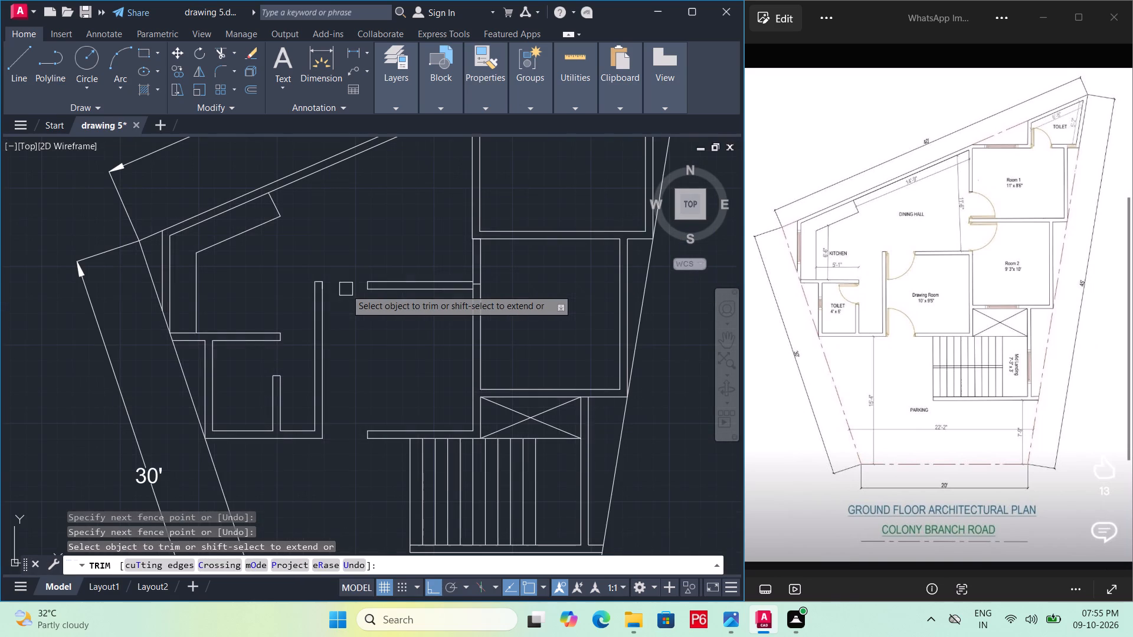
# Draw a line across Room 1's dining-side wall from the room's inner corner beside Room 2, running slightly past the outer wall line.
pyautogui.moveTo(358, 317); pyautogui.dragTo(290, 387, button='middle')
pyautogui.scroll(3, 416, 300)
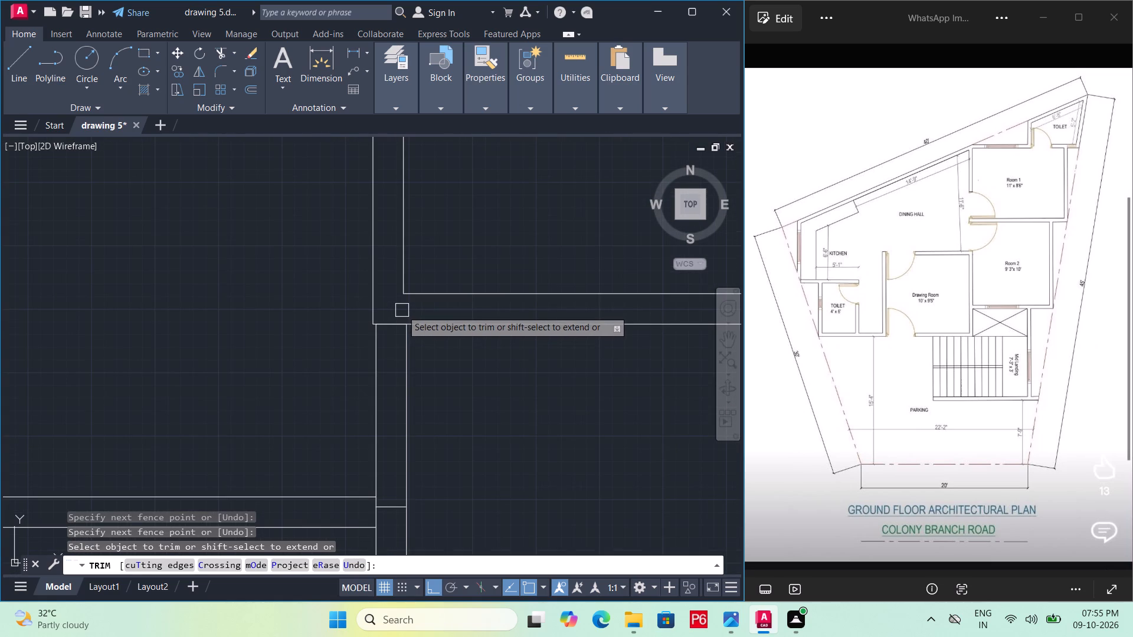
pyautogui.scroll(1, 403, 308)
pyautogui.write('l')
pyautogui.press('space')
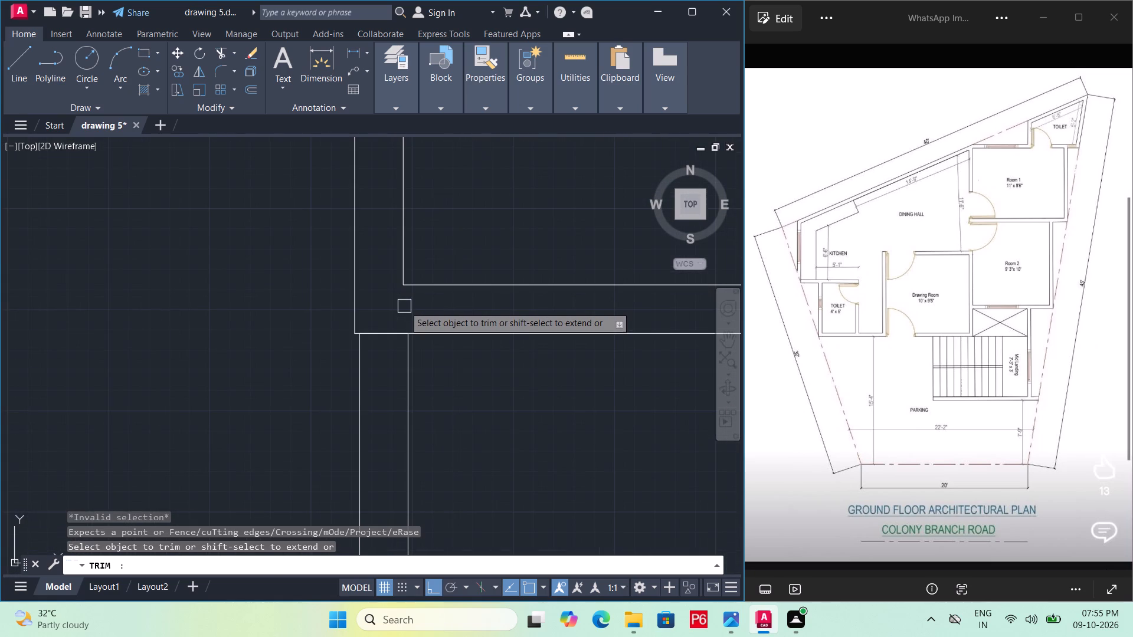
pyautogui.scroll(2, 405, 287)
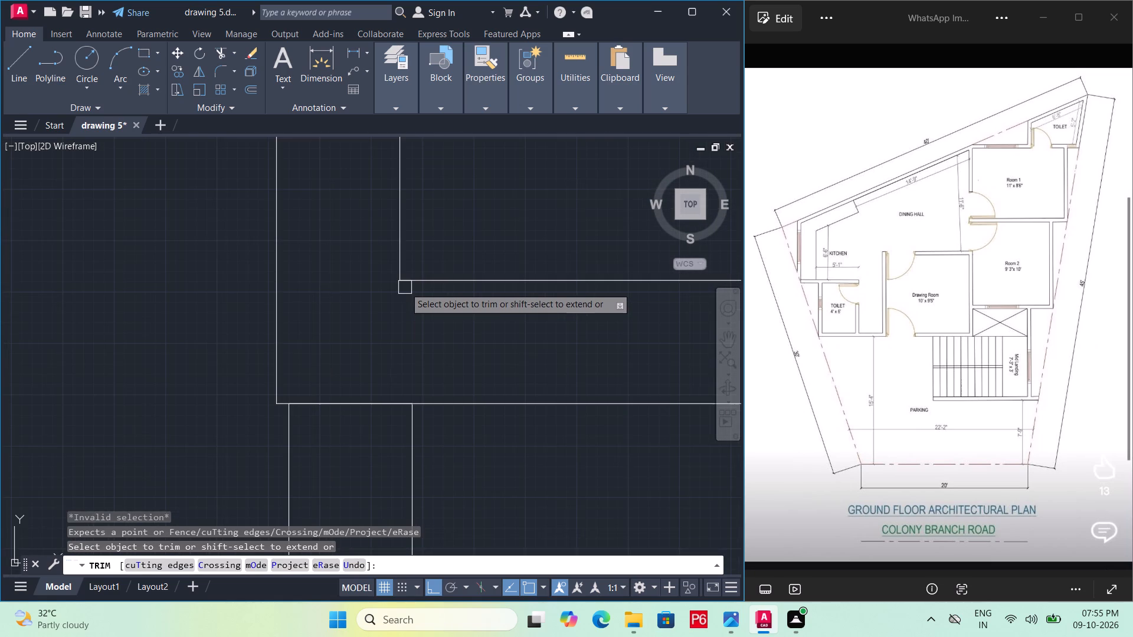
pyautogui.press('Escape')
pyautogui.press('Escape')
pyautogui.write('l')
pyautogui.press('space')
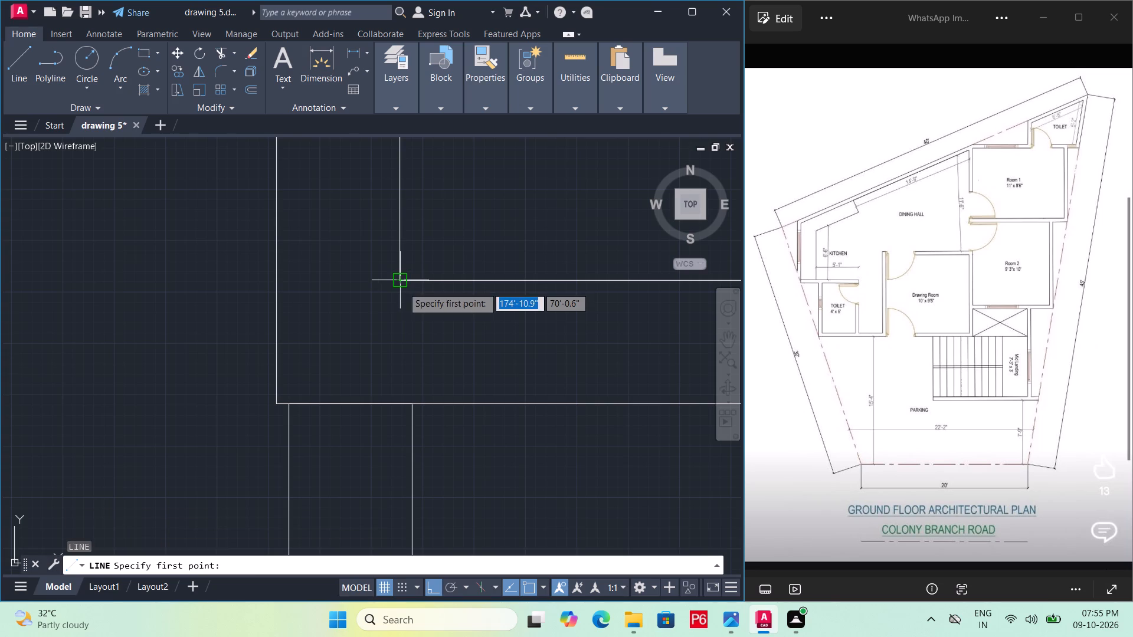
pyautogui.click(402, 287)
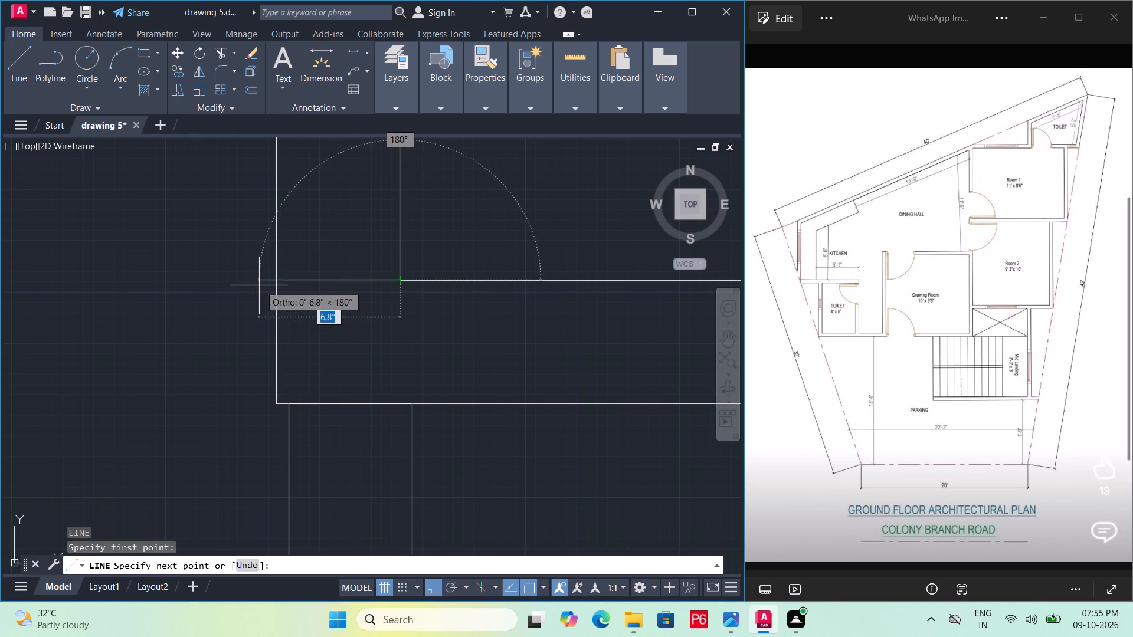
pyautogui.click(254, 286)
pyautogui.press('Escape')
# Trim the new jamb line's overhang beyond the outer face of Room 1's dining-side wall.
pyautogui.write('tr')
pyautogui.press('space')
pyautogui.press('space')
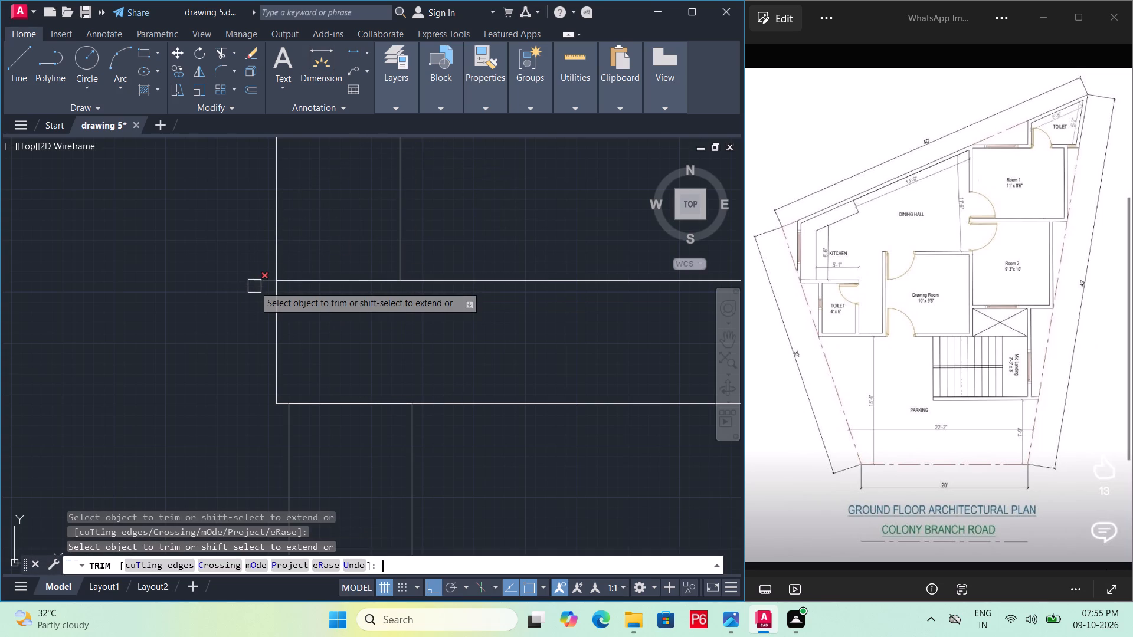
pyautogui.click(257, 285)
pyautogui.scroll(-2, 313, 356)
pyautogui.press('Escape')
# Offset the jamb line in Room 1's dining-side wall by 3' away from Room 2 to mark the door width.
pyautogui.press('o')
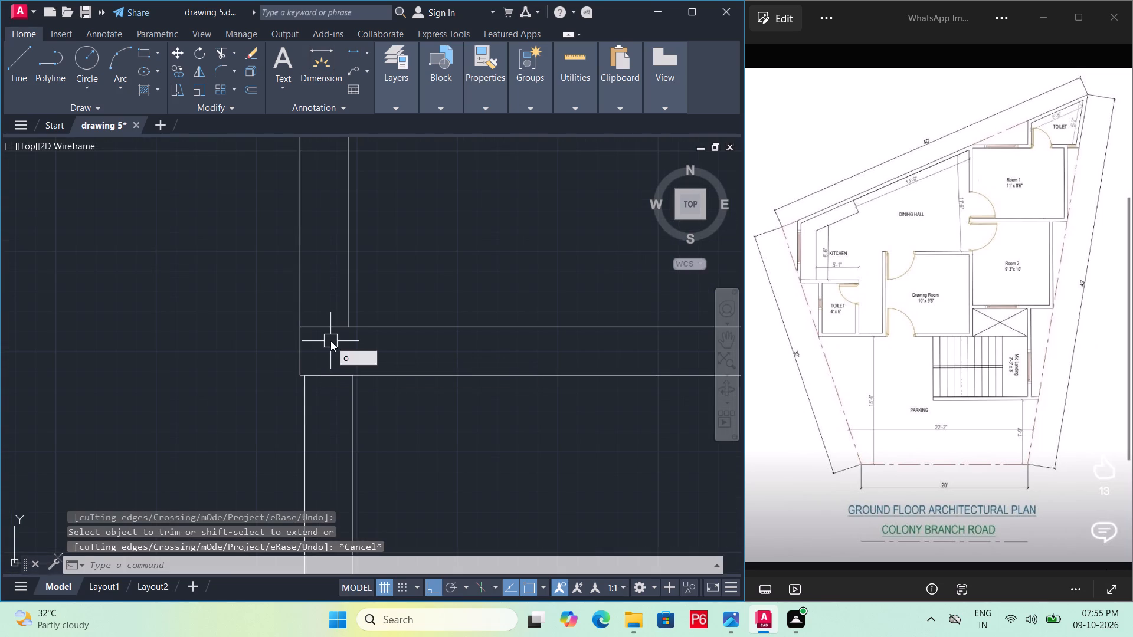
pyautogui.press('Return')
pyautogui.press('Return')
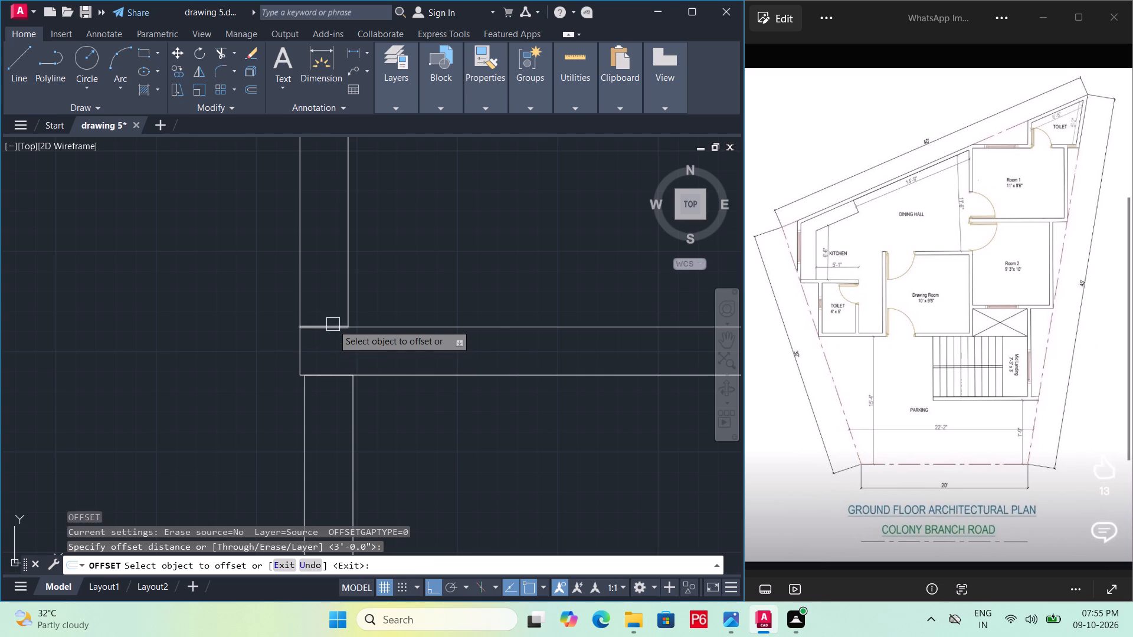
pyautogui.click(333, 324)
pyautogui.moveTo(341, 285); pyautogui.dragTo(352, 409, button='middle')
pyautogui.click(342, 354)
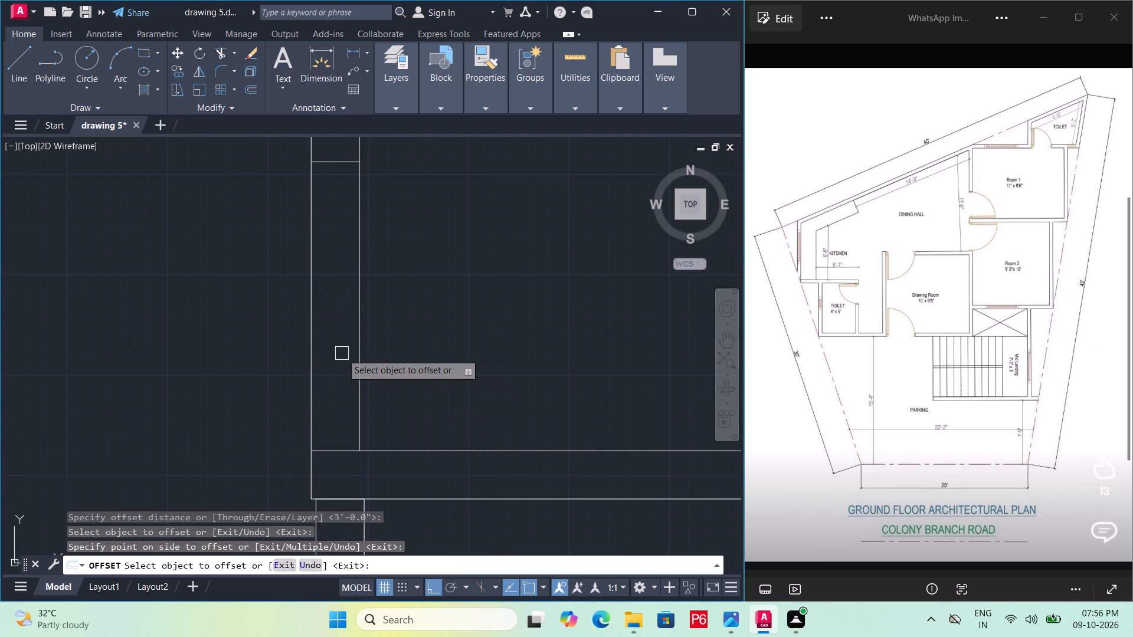
pyautogui.scroll(-2, 343, 350)
pyautogui.press('Escape')
# Trim both lines of Room 1's dining-side wall between the two jamb lines to open the doorway, and save.
pyautogui.write('tr')
pyautogui.press('space')
pyautogui.press('space')
pyautogui.click(370, 334)
pyautogui.click(311, 333)
pyautogui.scroll(-2, 311, 299)
pyautogui.moveTo(310, 308); pyautogui.dragTo(309, 320, button='middle')
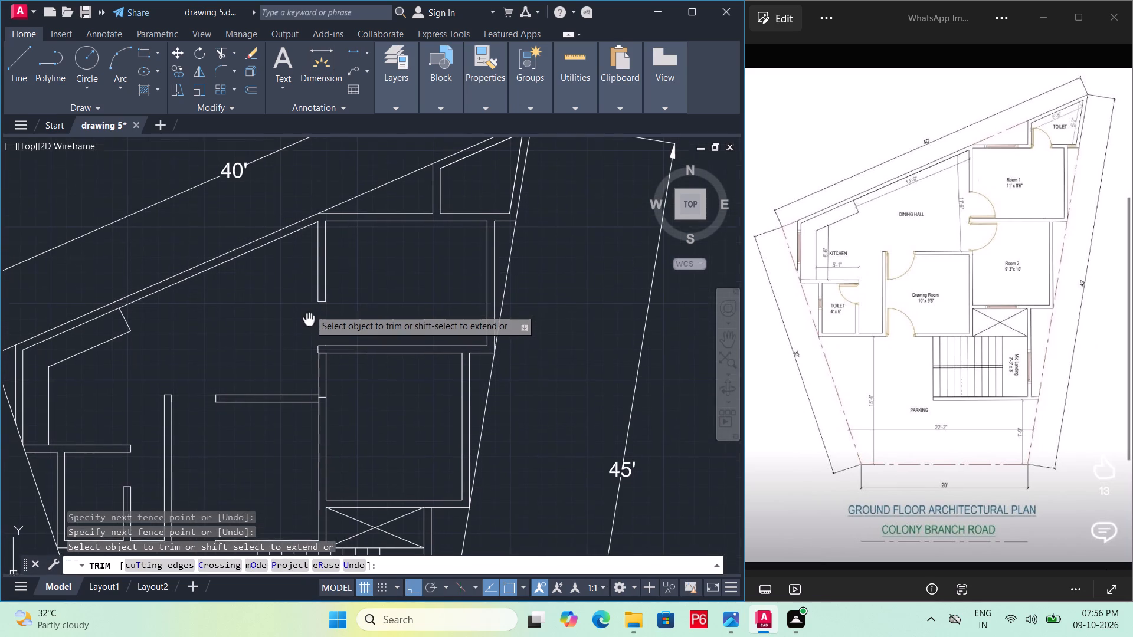
pyautogui.moveTo(309, 320); pyautogui.dragTo(308, 324, button='middle')
pyautogui.hotkey('ctrl', 's')
pyautogui.hotkey('ctrl', 's')
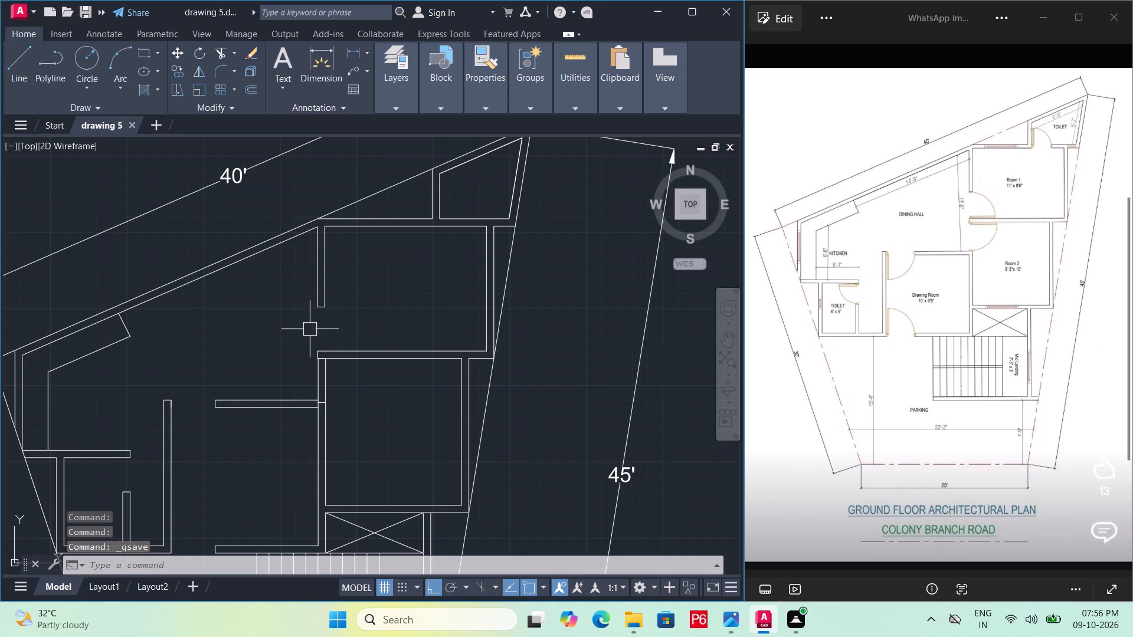
pyautogui.hotkey('ctrl', 's')
pyautogui.hotkey('ctrl', 's')
pyautogui.hotkey('ctrl', 's')
pyautogui.hotkey('ctrl', 's')
pyautogui.hotkey('ctrl', 's')
# Draw a line across the wall between Room 1 and its toilet, from the toilet's inner corner past the Room 1 face.
pyautogui.moveTo(414, 316); pyautogui.dragTo(385, 389, button='middle')
pyautogui.scroll(3, 441, 278)
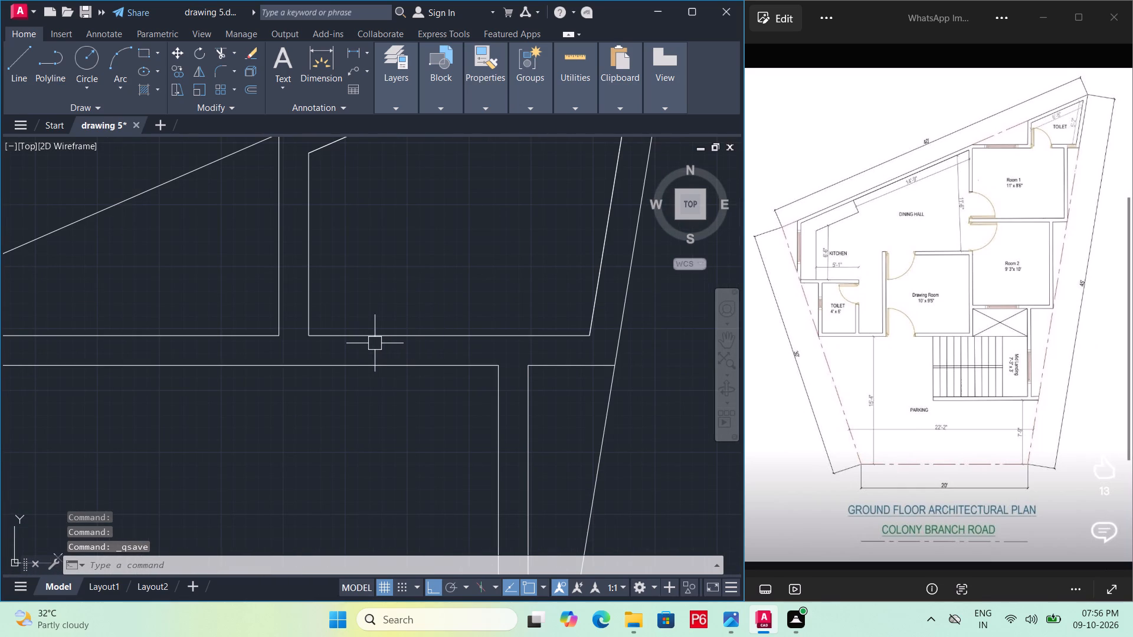
pyautogui.press('l')
pyautogui.press('space')
pyautogui.doubleClick(311, 334)
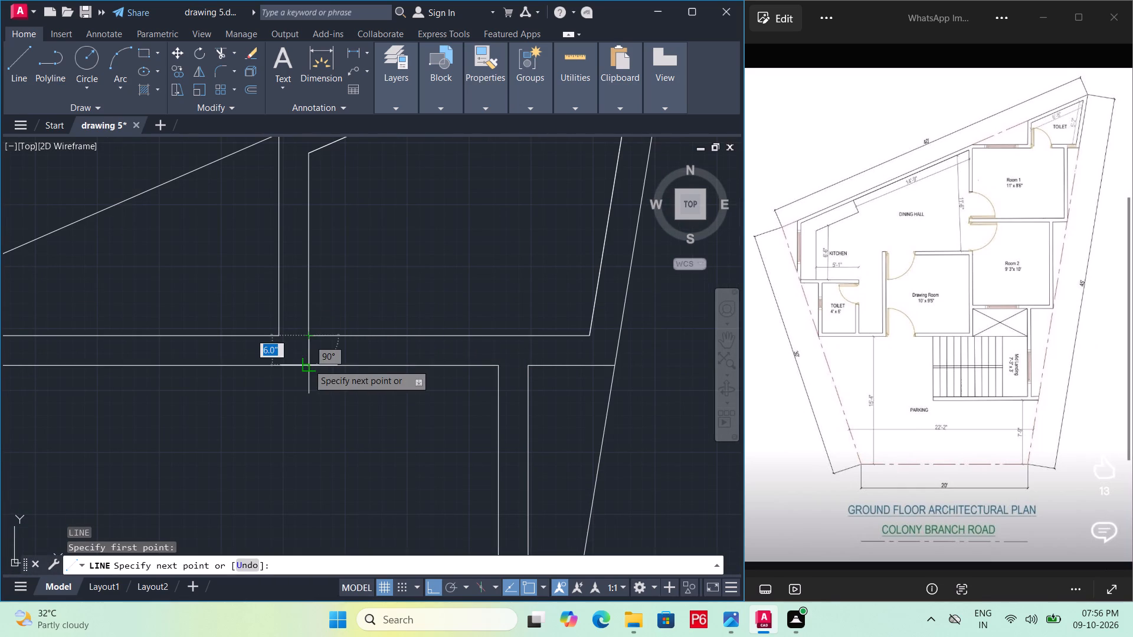
pyautogui.click(305, 390)
pyautogui.press('Escape')
# Trim the toilet jamb line's overhang that extends into Room 1.
pyautogui.write('tr')
pyautogui.press('space')
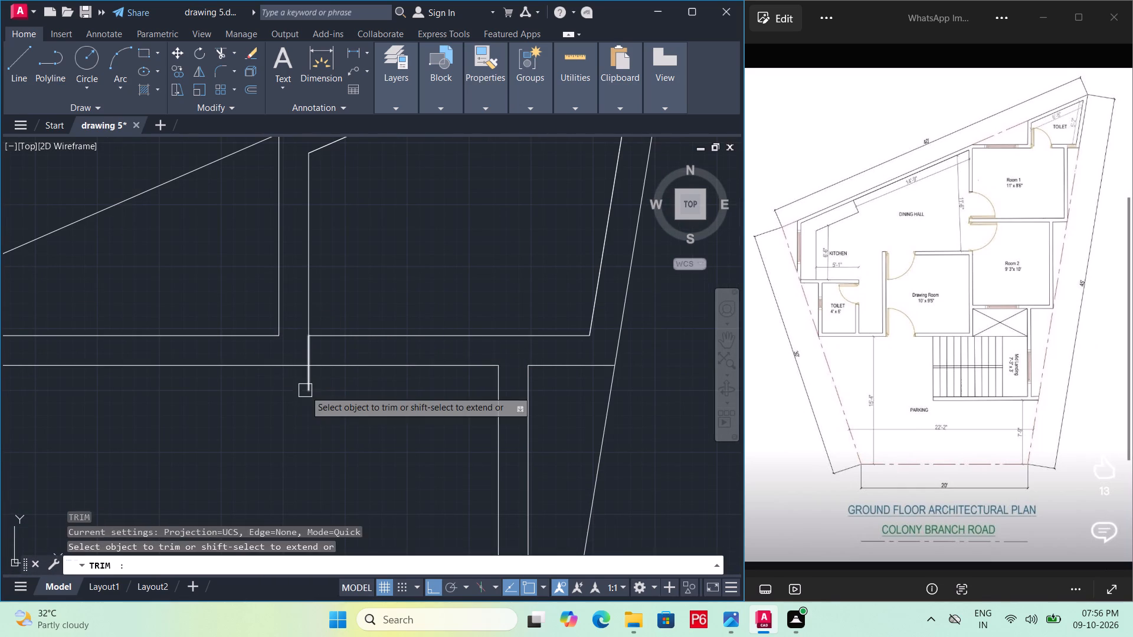
pyautogui.press('space')
pyautogui.click(307, 392)
pyautogui.press('Escape')
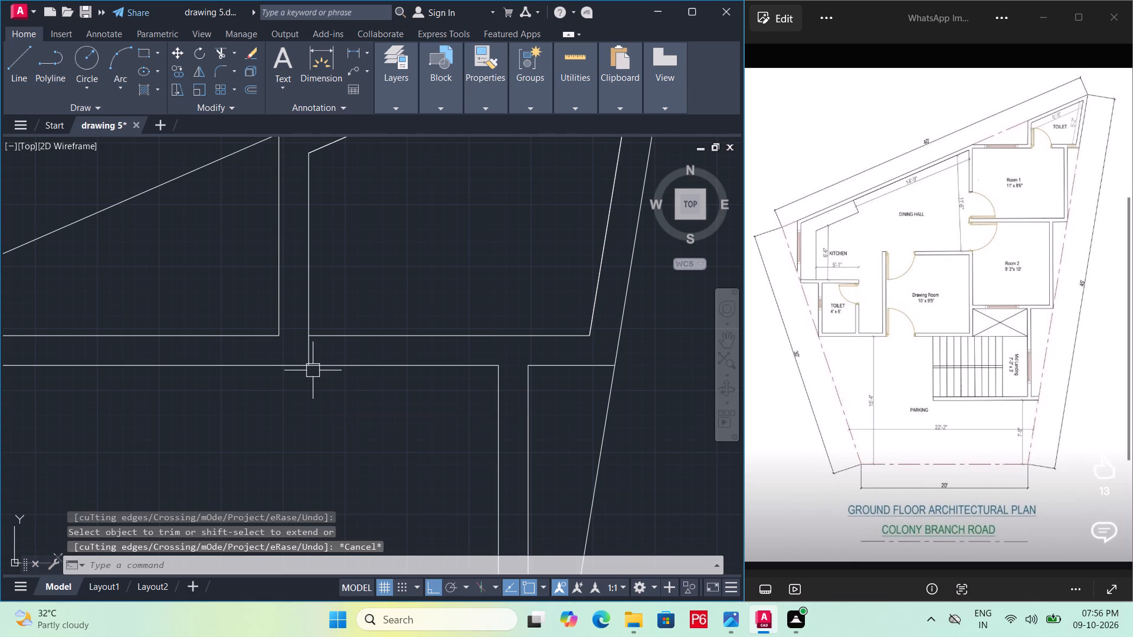
# Offset the jamb line between Room 1 and its toilet by 2'4" toward the outer side wall to mark the door width.
pyautogui.press('o')
pyautogui.press('Return')
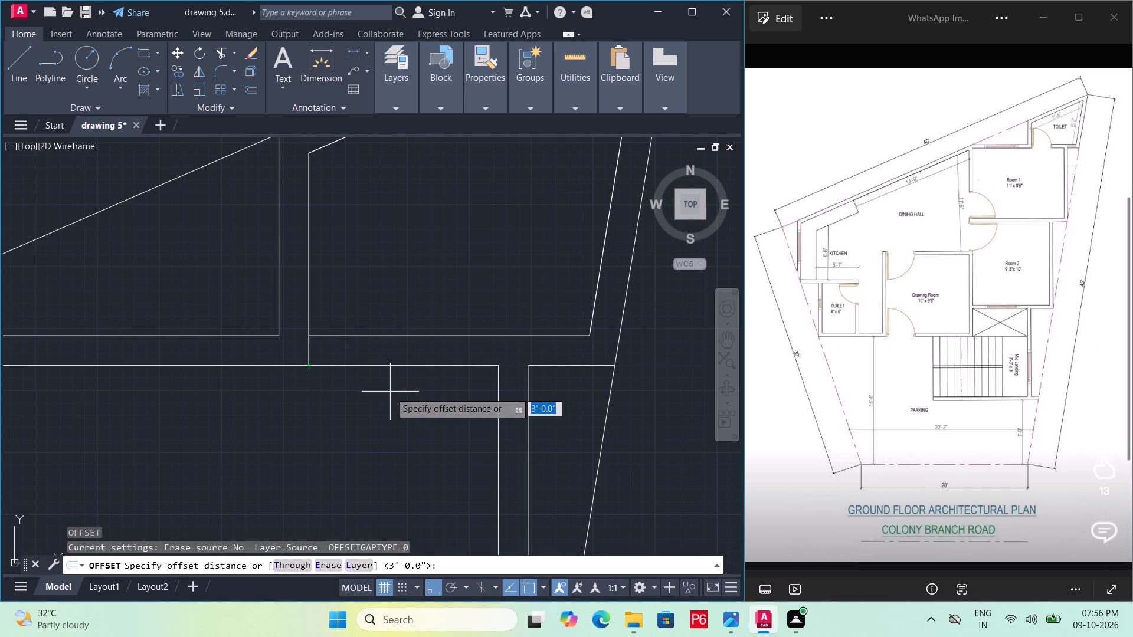
pyautogui.press('Escape')
pyautogui.press('o')
pyautogui.press('Return')
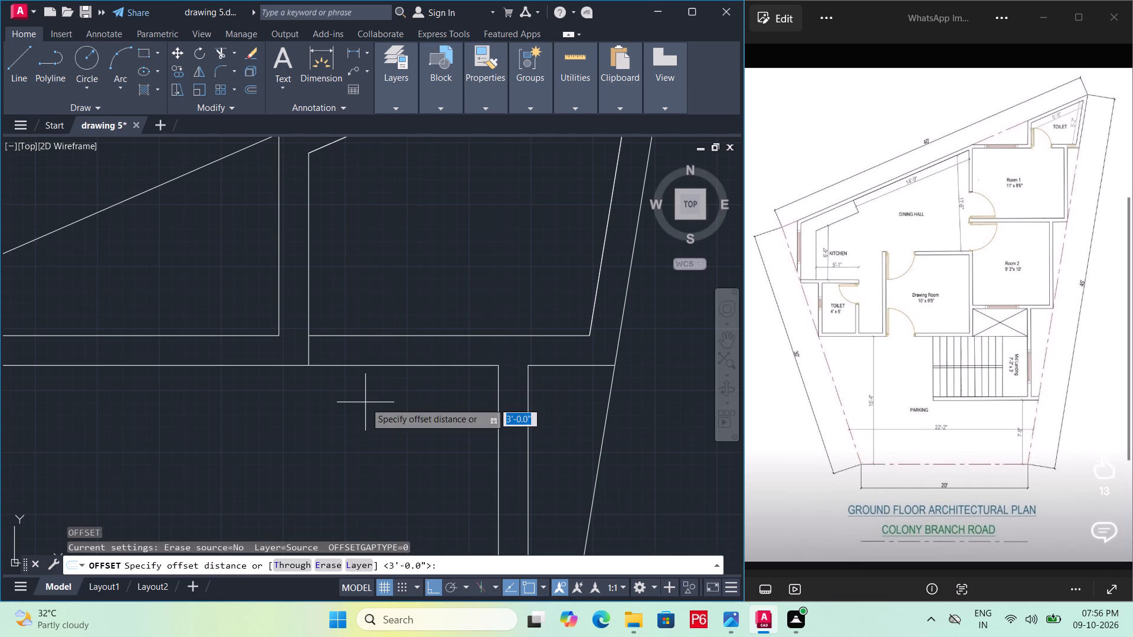
pyautogui.write('2\'4"')
pyautogui.press('Return')
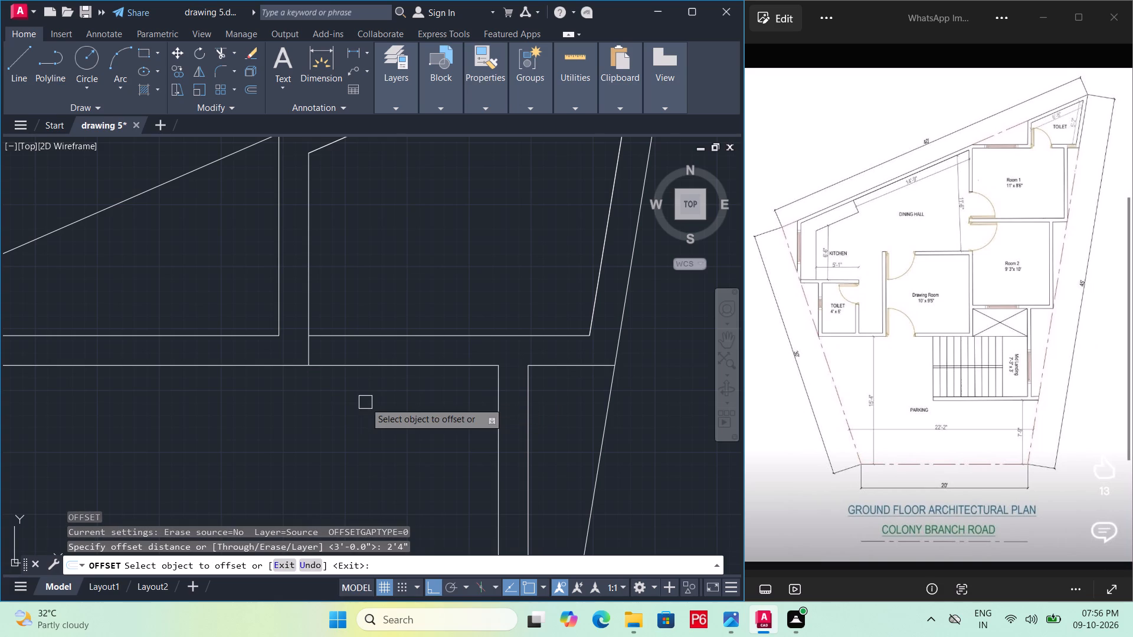
pyautogui.click(309, 352)
pyautogui.doubleClick(424, 351)
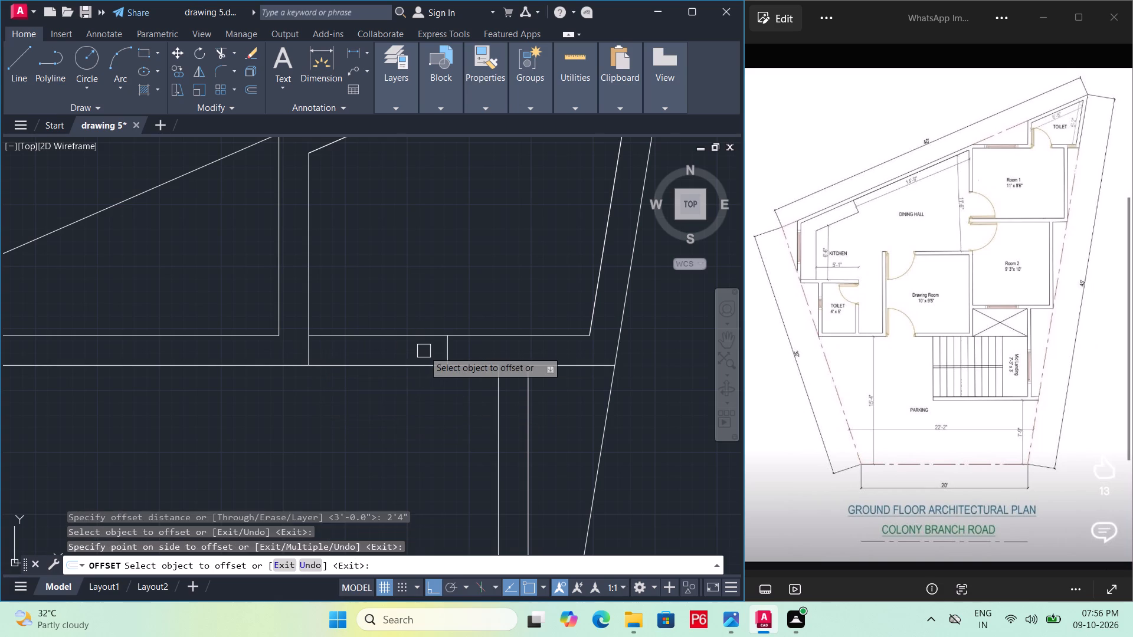
pyautogui.press('Escape')
# Trim both wall lines between Room 1 and its toilet between the jamb lines to open the doorway, and save.
pyautogui.write('tr')
pyautogui.press('space')
pyautogui.press('space')
pyautogui.click(397, 320)
pyautogui.doubleClick(379, 393)
pyautogui.hotkey('ctrl', 's')
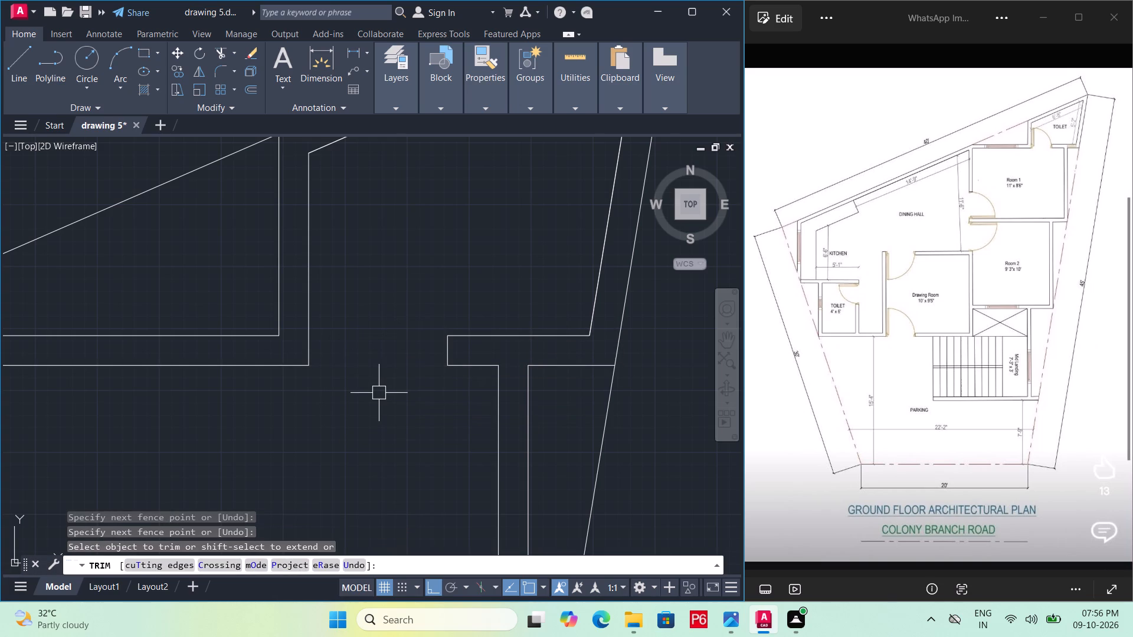
pyautogui.hotkey('ctrl', 's')
pyautogui.hotkey('ctrl', 's')
pyautogui.hotkey('ctrl', 's')
# Delete the leftover short line across Room 2's dining-side wall where the Drawing Room wall meets it.
pyautogui.scroll(-2, 373, 380)
pyautogui.moveTo(376, 385); pyautogui.dragTo(377, 318, button='middle')
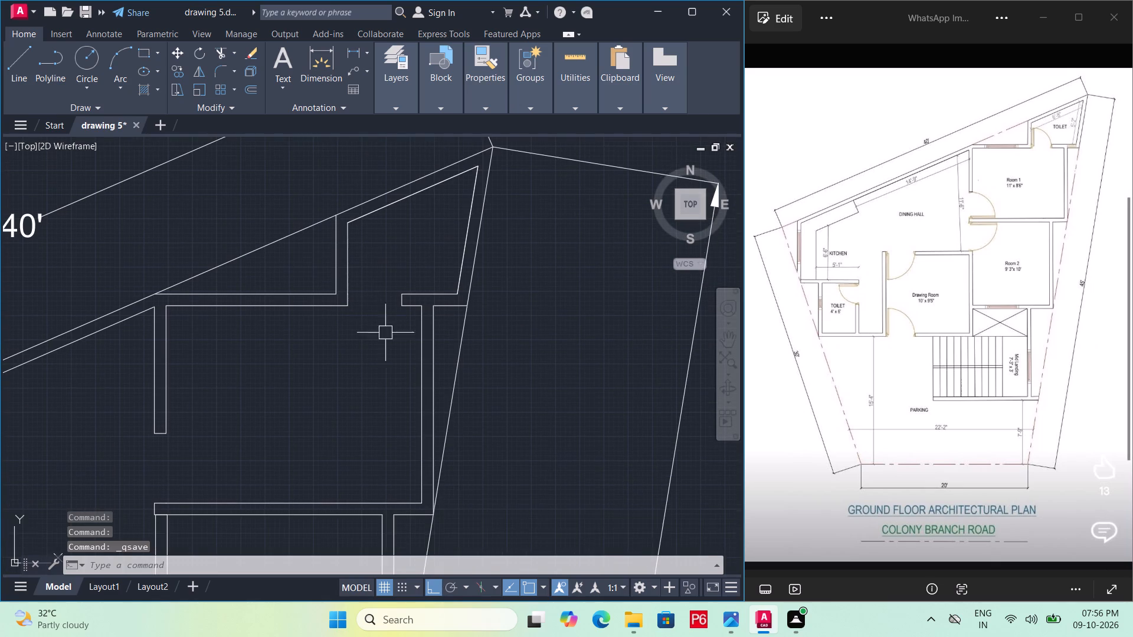
pyautogui.scroll(-1, 386, 346)
pyautogui.moveTo(375, 388); pyautogui.dragTo(395, 295, button='middle')
pyautogui.moveTo(368, 337); pyautogui.dragTo(428, 249, button='middle')
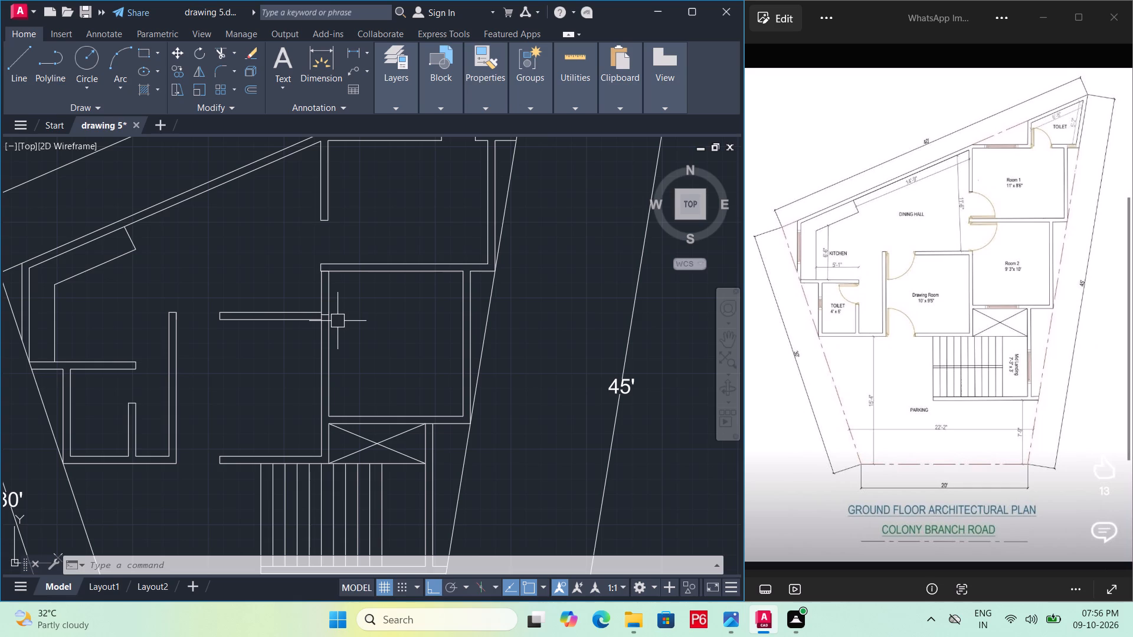
pyautogui.moveTo(290, 358); pyautogui.dragTo(305, 333, button='middle')
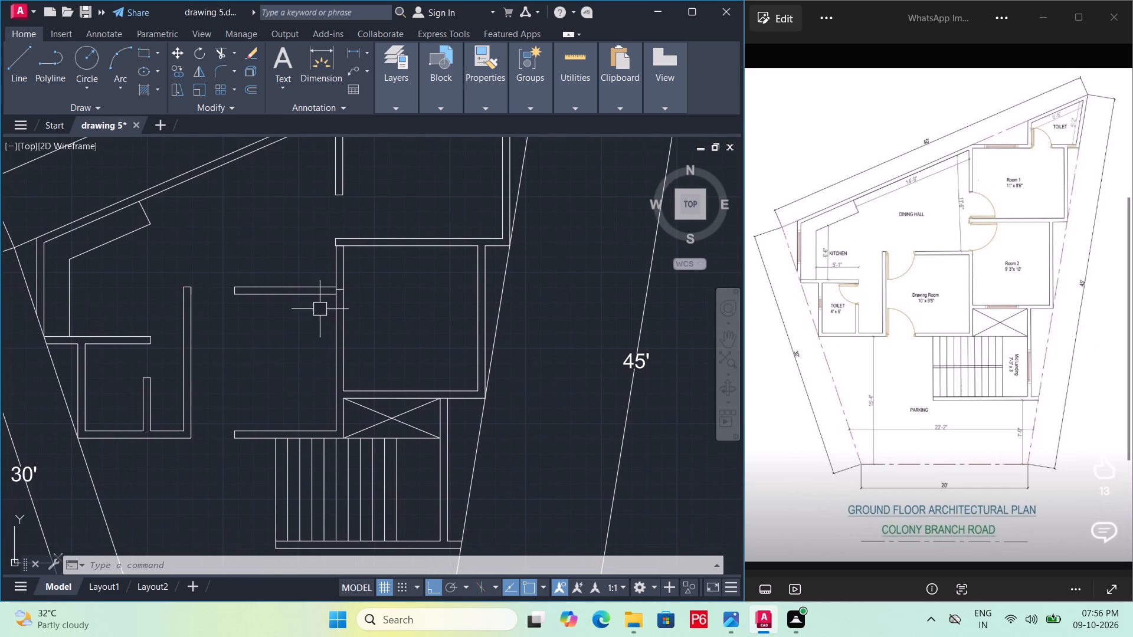
pyautogui.scroll(3, 326, 278)
pyautogui.moveTo(369, 326); pyautogui.dragTo(368, 408, button='middle')
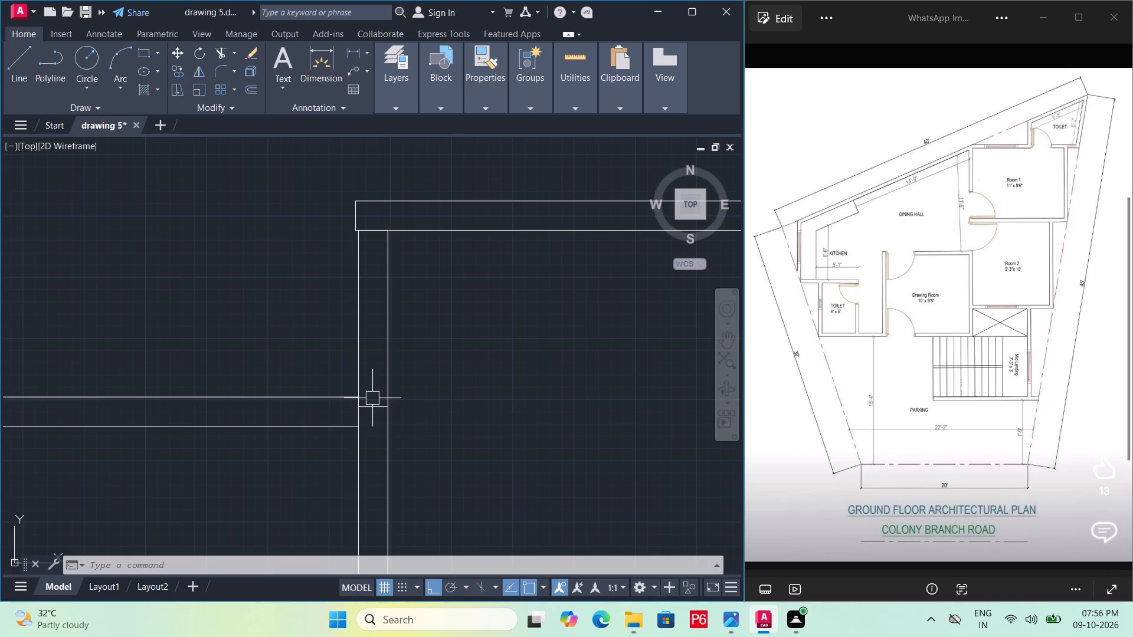
pyautogui.scroll(-2, 376, 379)
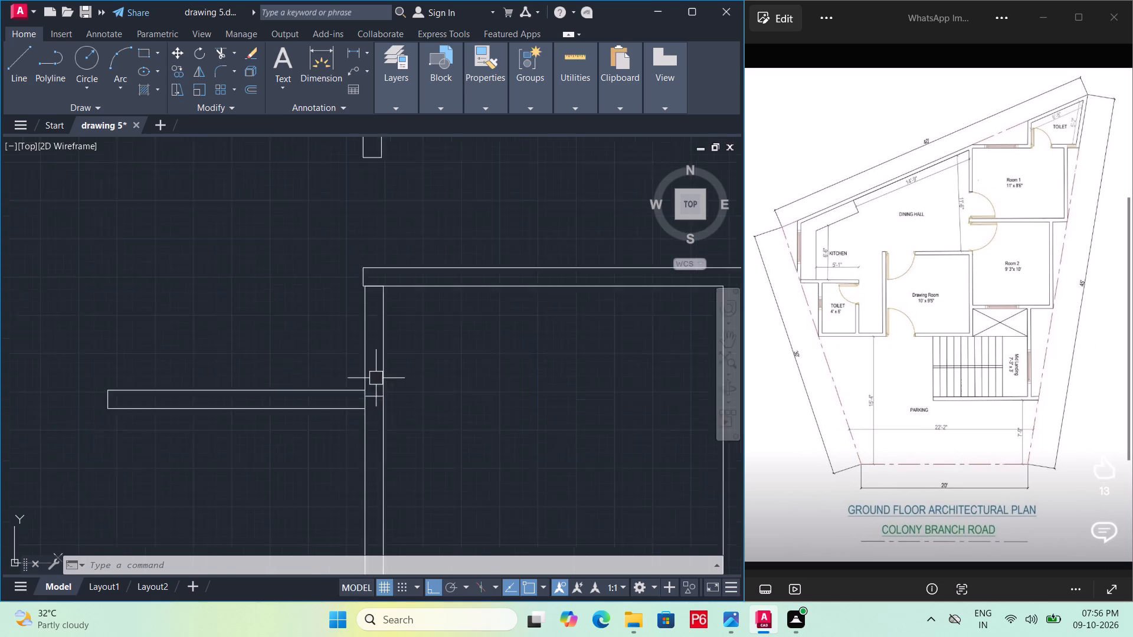
pyautogui.scroll(-1, 376, 378)
pyautogui.scroll(2, 376, 431)
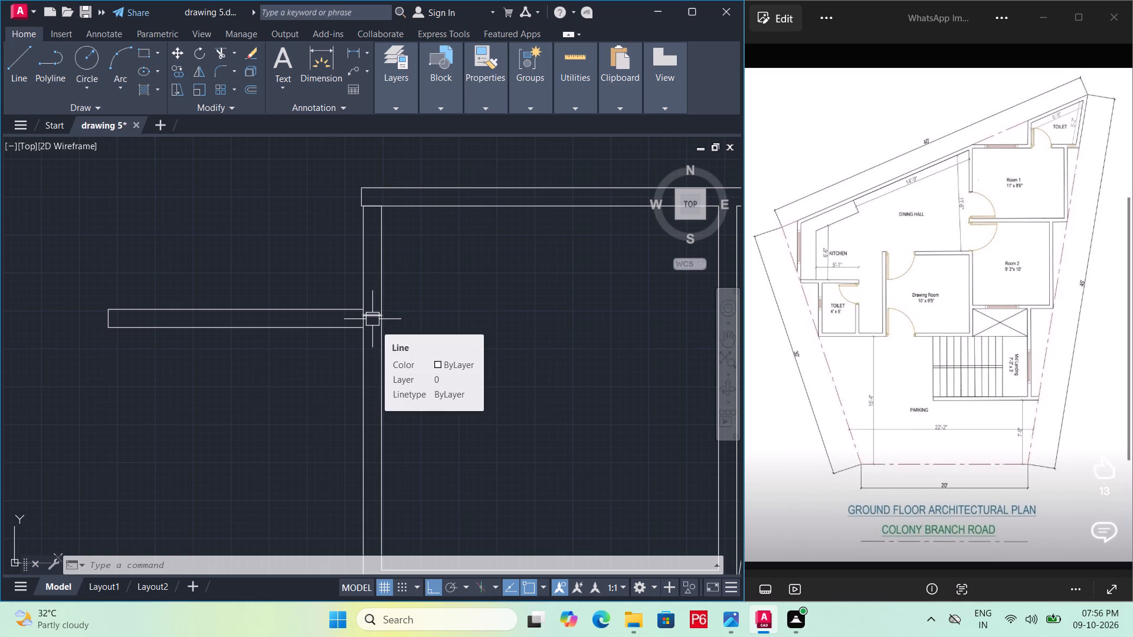
pyautogui.click(372, 317)
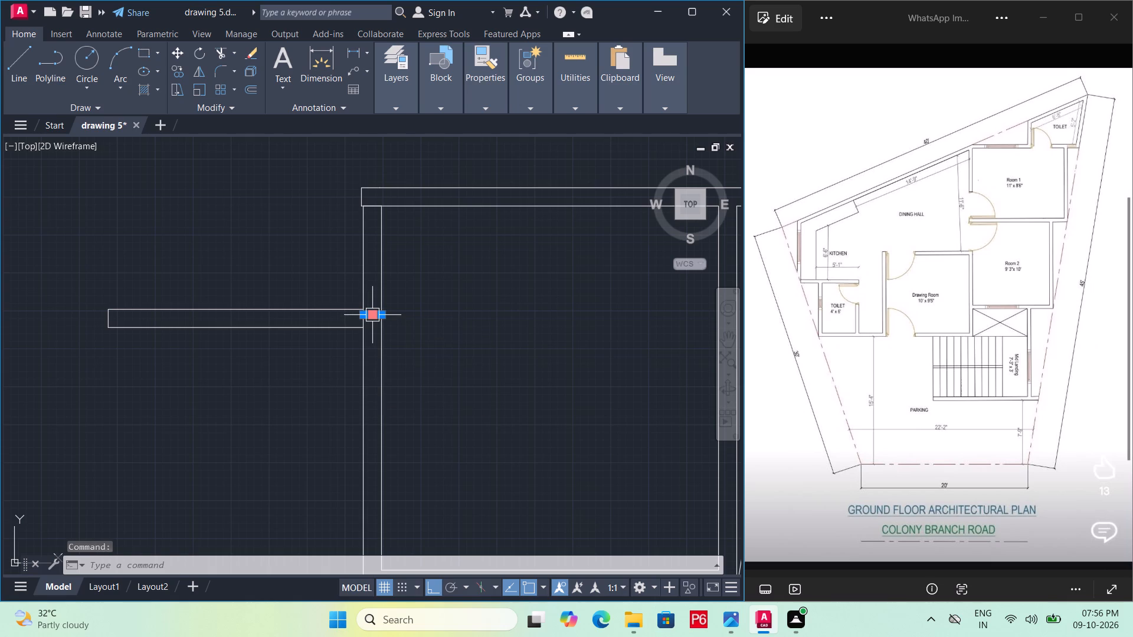
pyautogui.press('Delete')
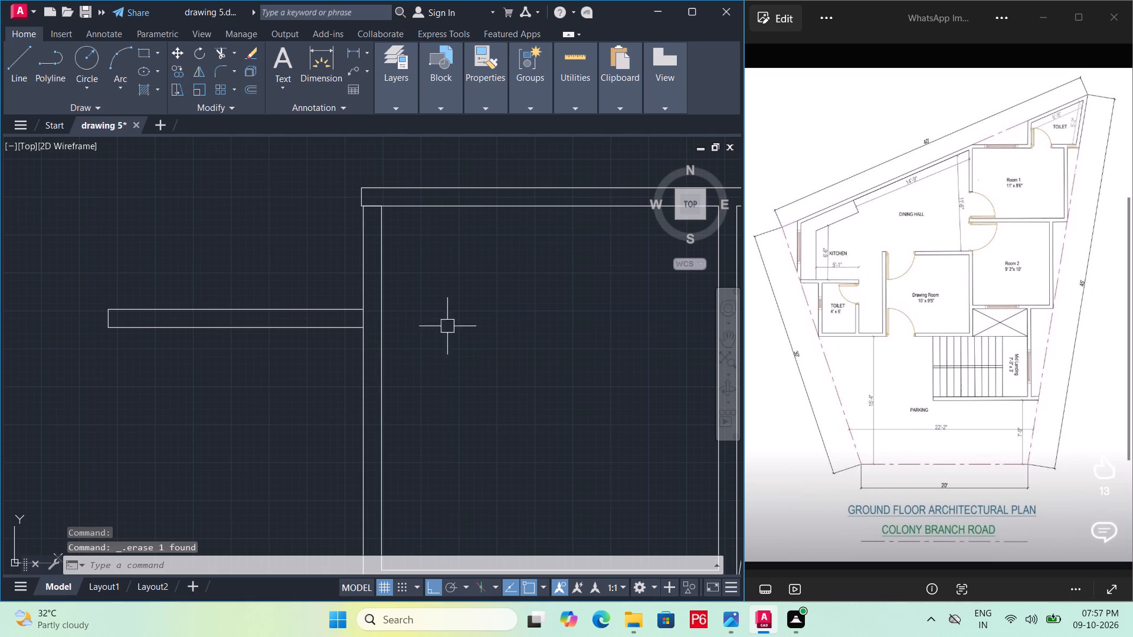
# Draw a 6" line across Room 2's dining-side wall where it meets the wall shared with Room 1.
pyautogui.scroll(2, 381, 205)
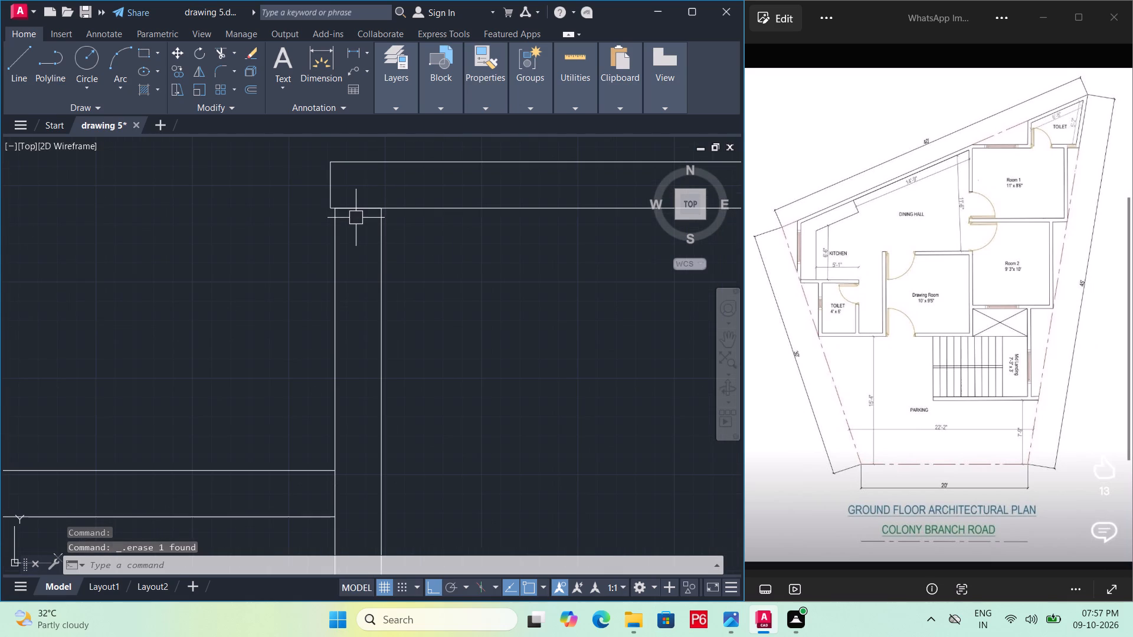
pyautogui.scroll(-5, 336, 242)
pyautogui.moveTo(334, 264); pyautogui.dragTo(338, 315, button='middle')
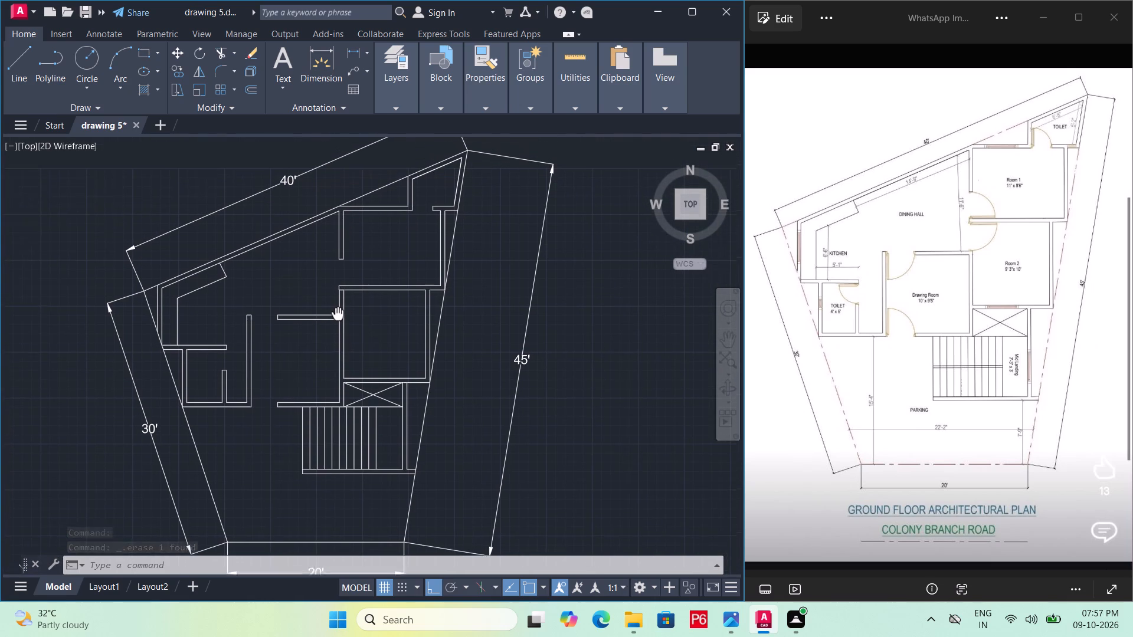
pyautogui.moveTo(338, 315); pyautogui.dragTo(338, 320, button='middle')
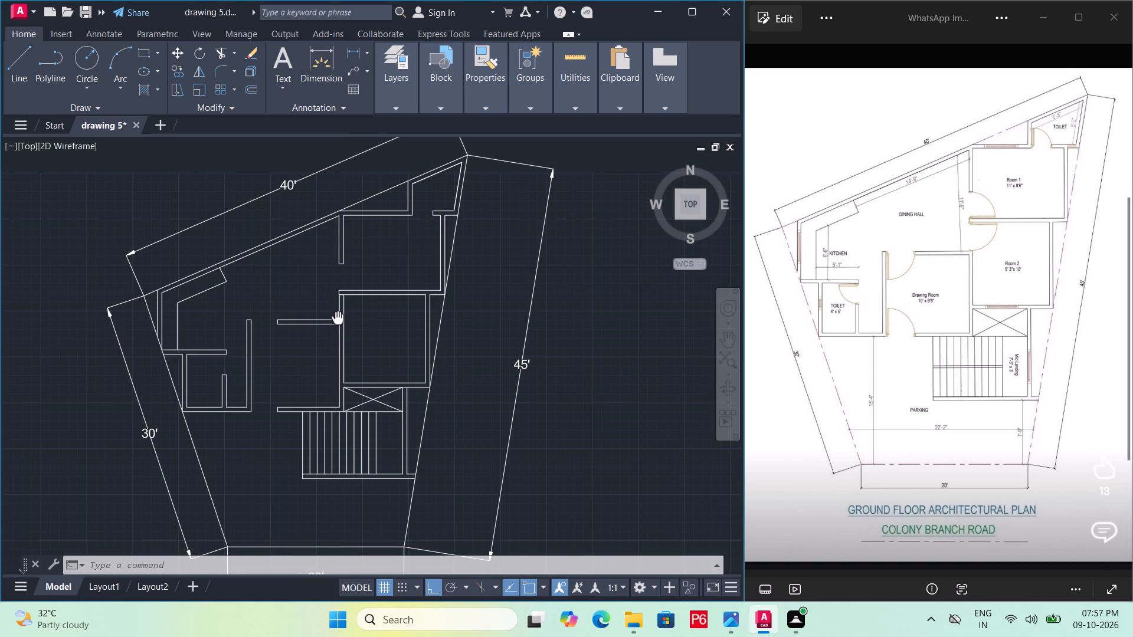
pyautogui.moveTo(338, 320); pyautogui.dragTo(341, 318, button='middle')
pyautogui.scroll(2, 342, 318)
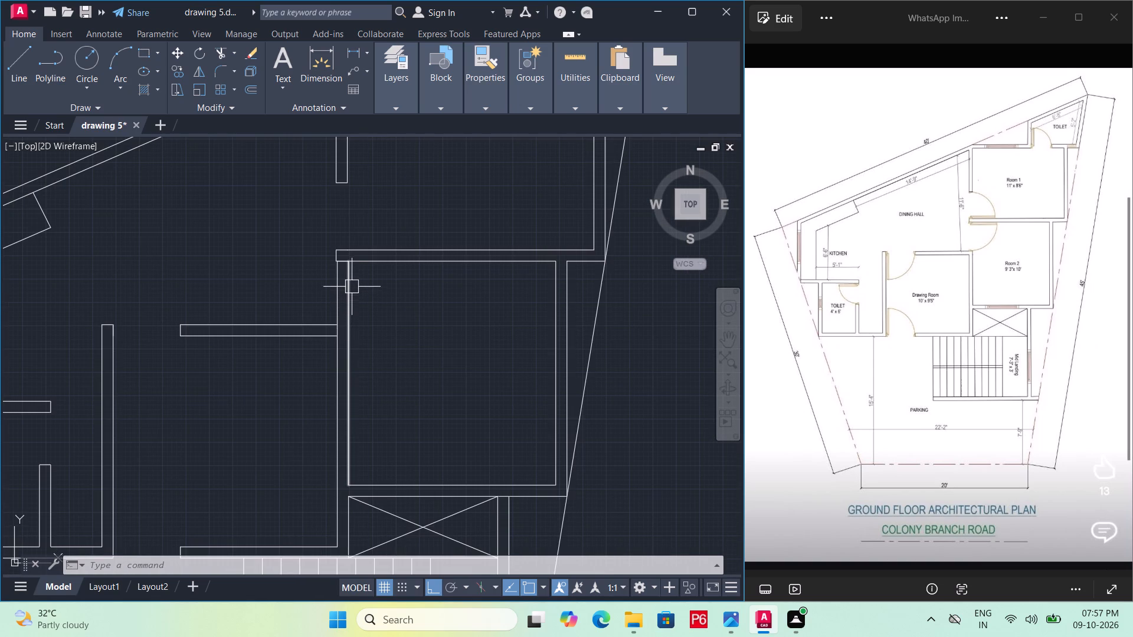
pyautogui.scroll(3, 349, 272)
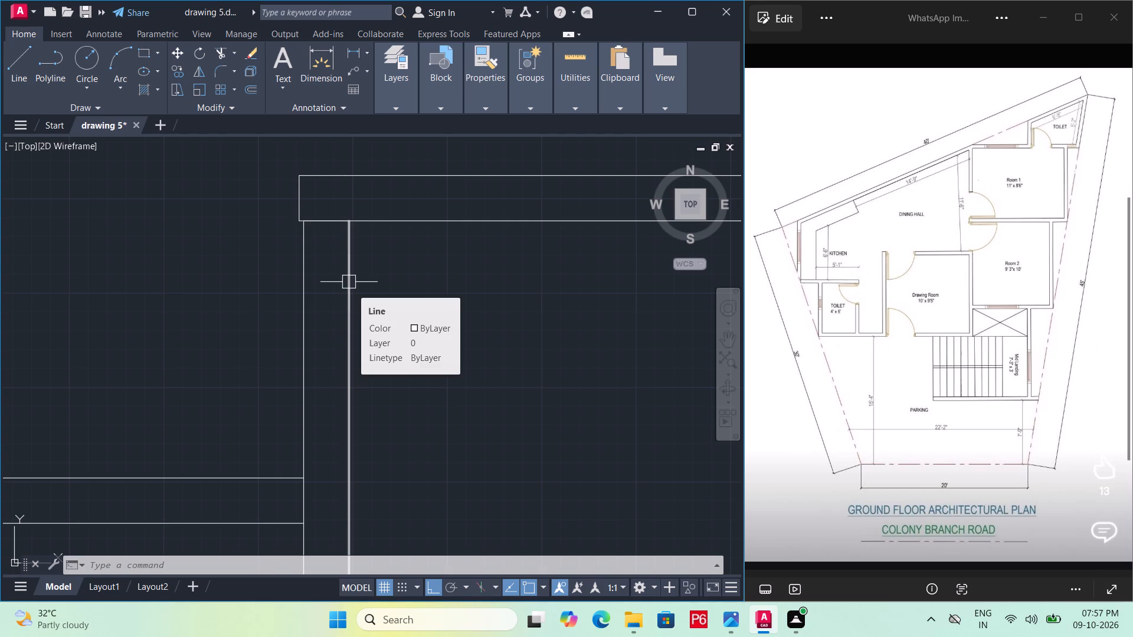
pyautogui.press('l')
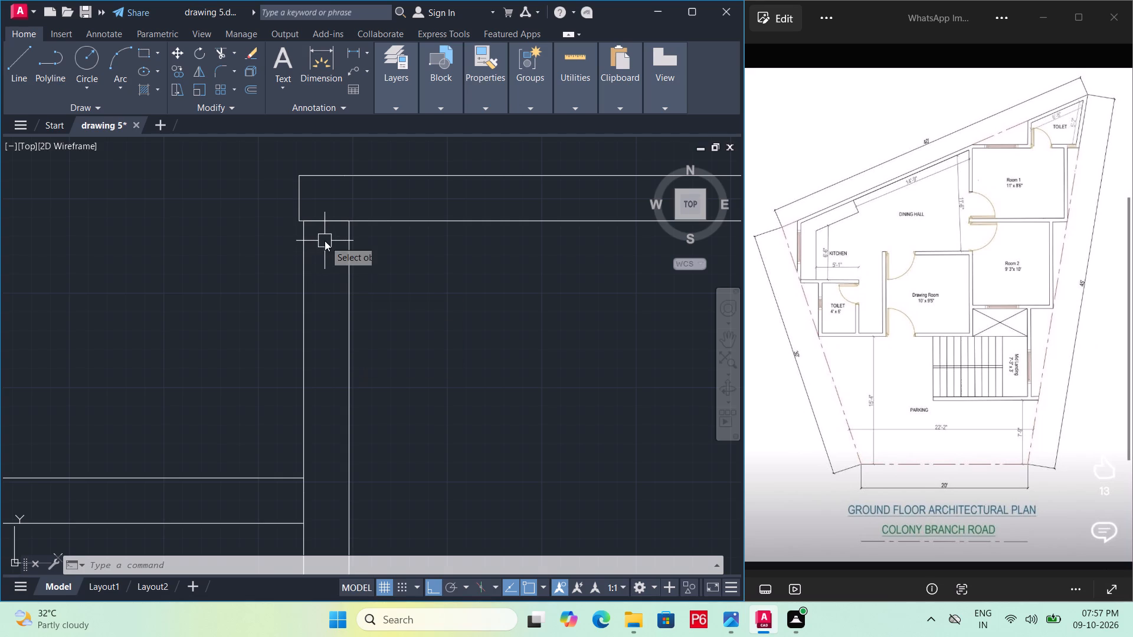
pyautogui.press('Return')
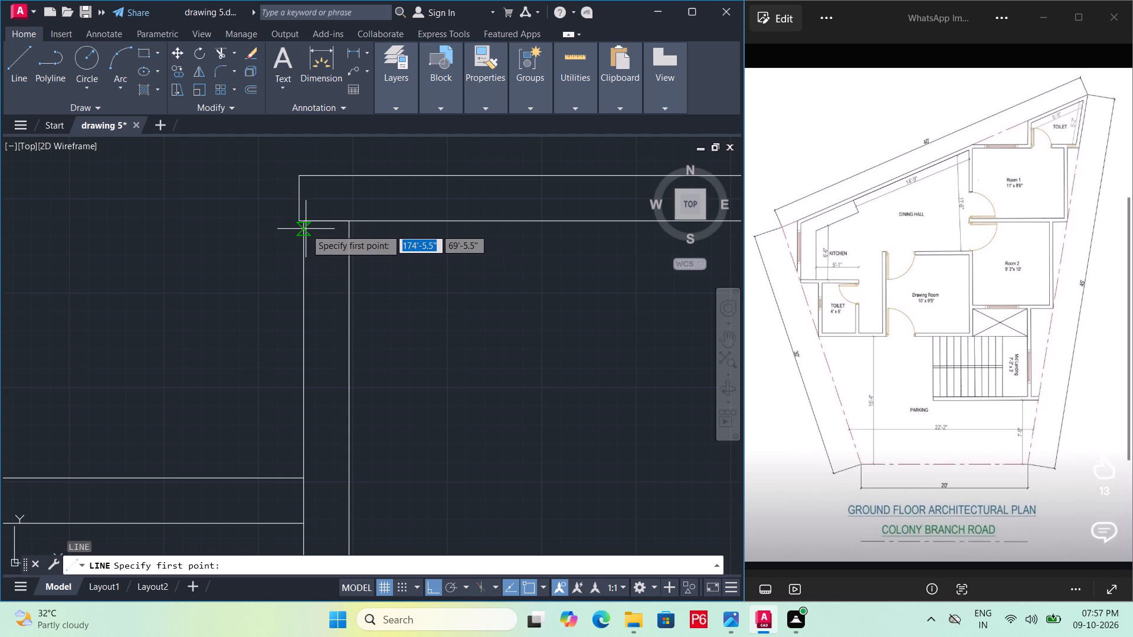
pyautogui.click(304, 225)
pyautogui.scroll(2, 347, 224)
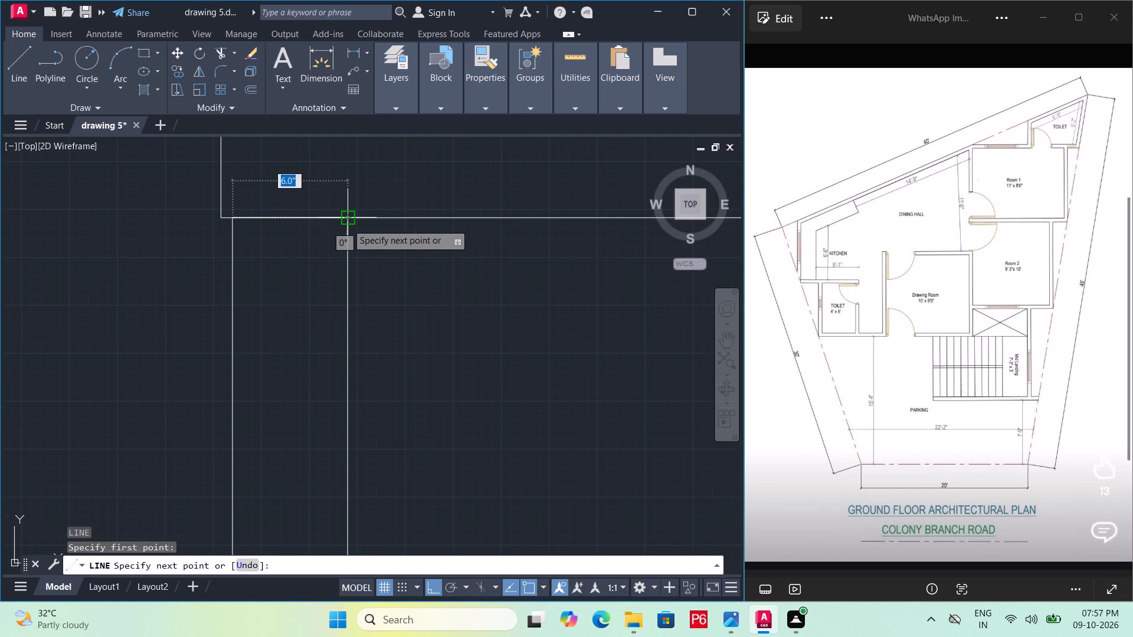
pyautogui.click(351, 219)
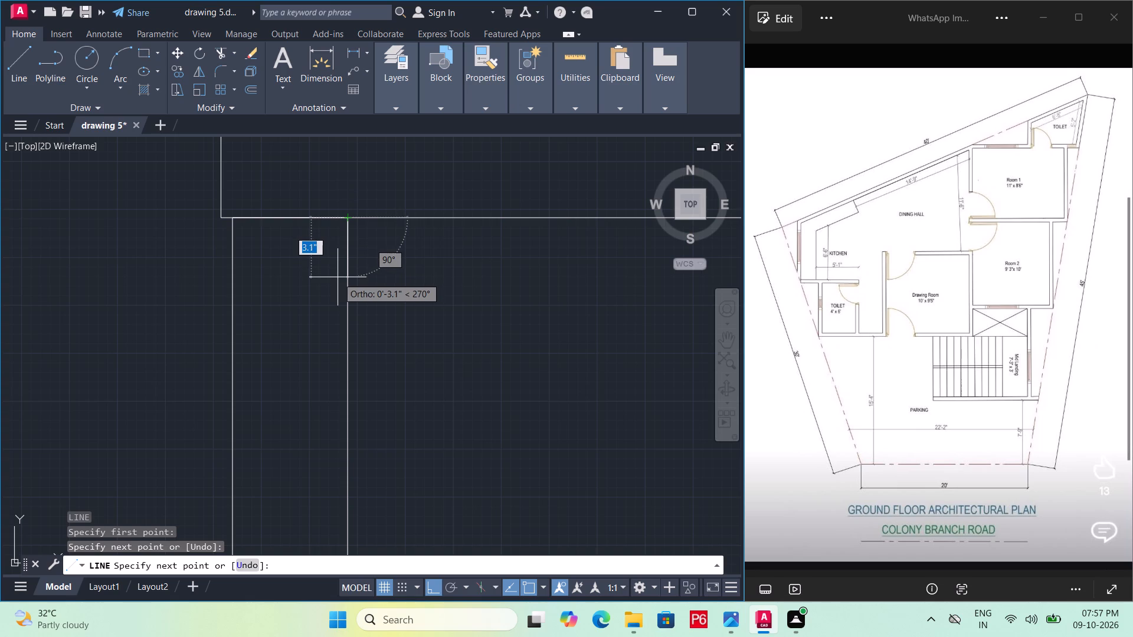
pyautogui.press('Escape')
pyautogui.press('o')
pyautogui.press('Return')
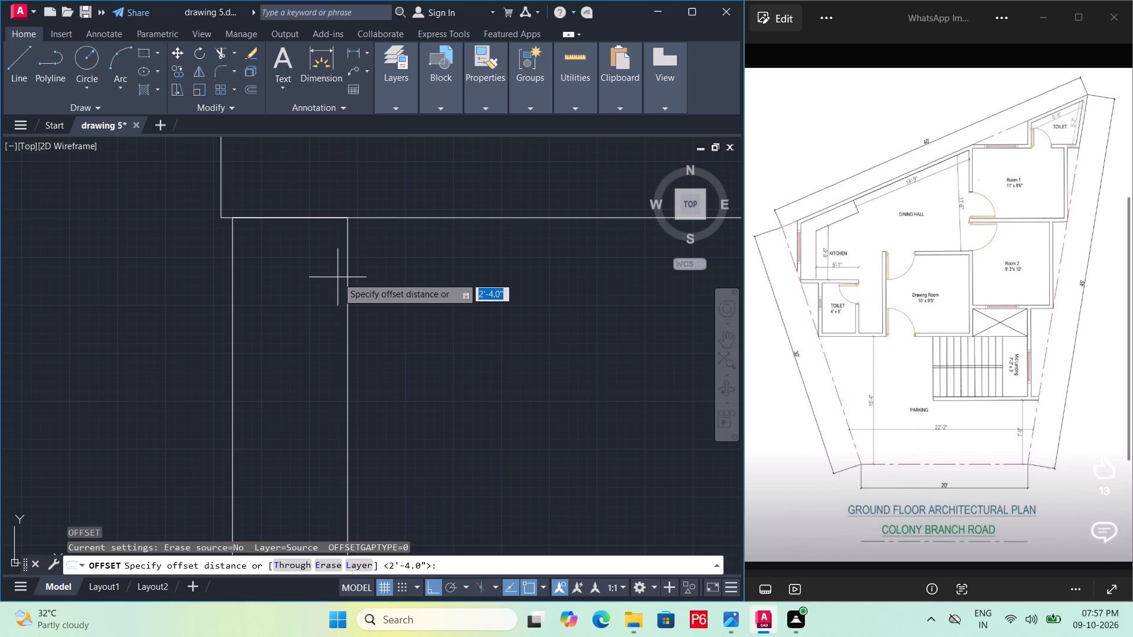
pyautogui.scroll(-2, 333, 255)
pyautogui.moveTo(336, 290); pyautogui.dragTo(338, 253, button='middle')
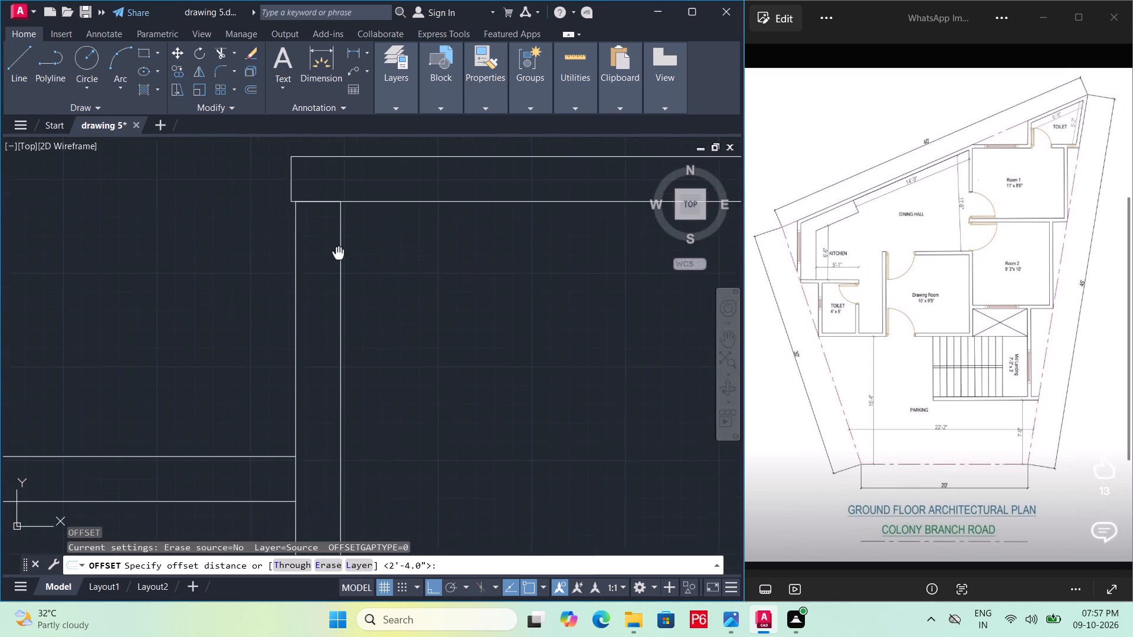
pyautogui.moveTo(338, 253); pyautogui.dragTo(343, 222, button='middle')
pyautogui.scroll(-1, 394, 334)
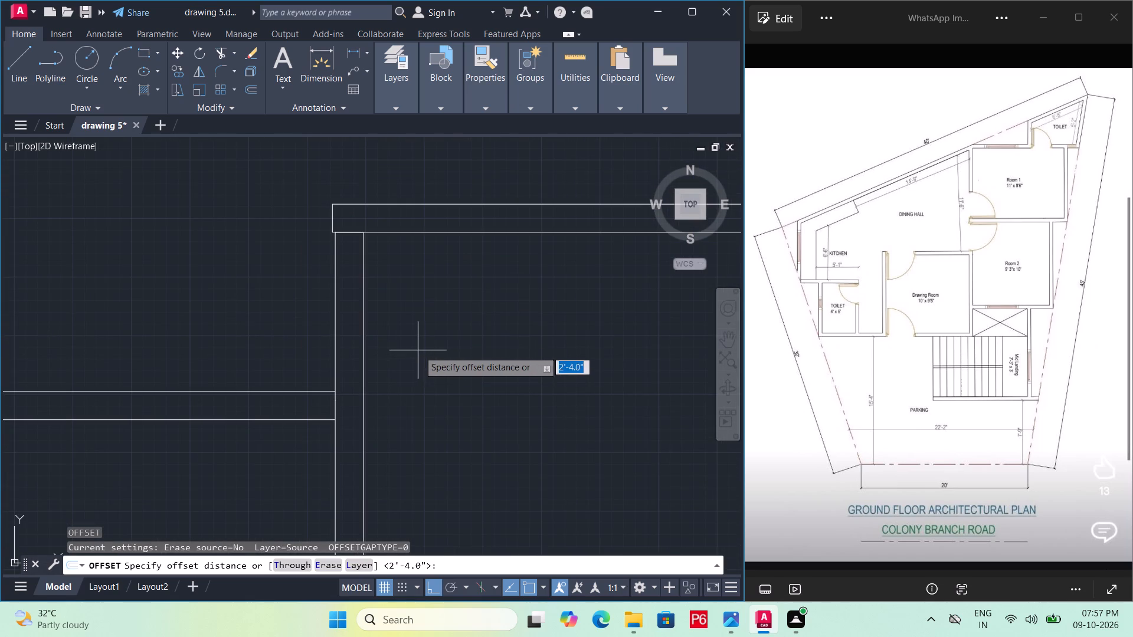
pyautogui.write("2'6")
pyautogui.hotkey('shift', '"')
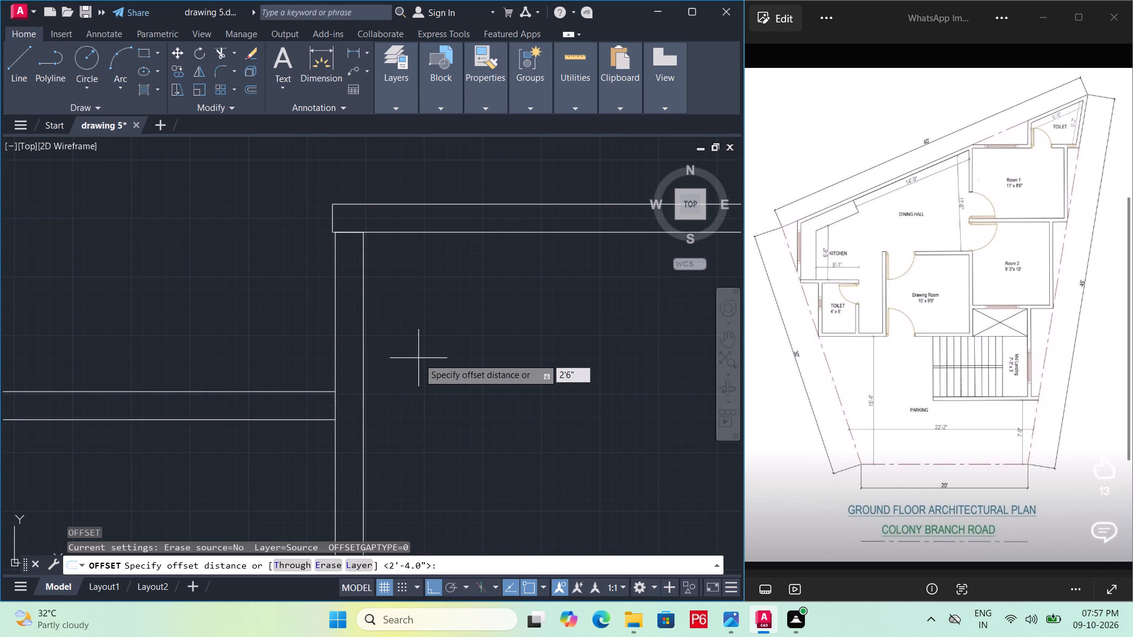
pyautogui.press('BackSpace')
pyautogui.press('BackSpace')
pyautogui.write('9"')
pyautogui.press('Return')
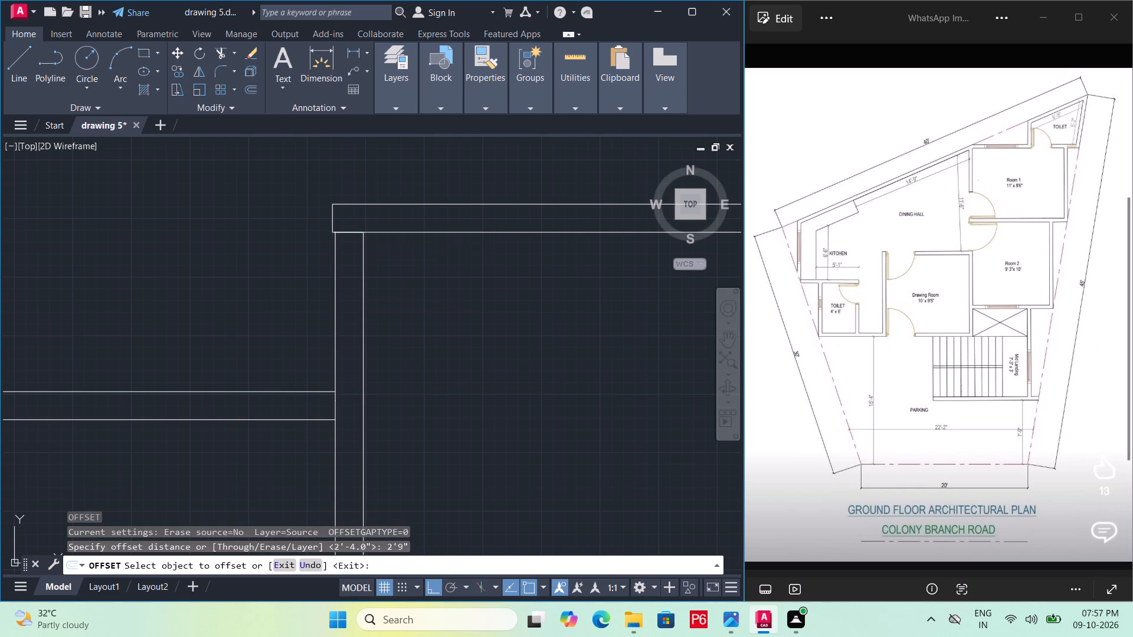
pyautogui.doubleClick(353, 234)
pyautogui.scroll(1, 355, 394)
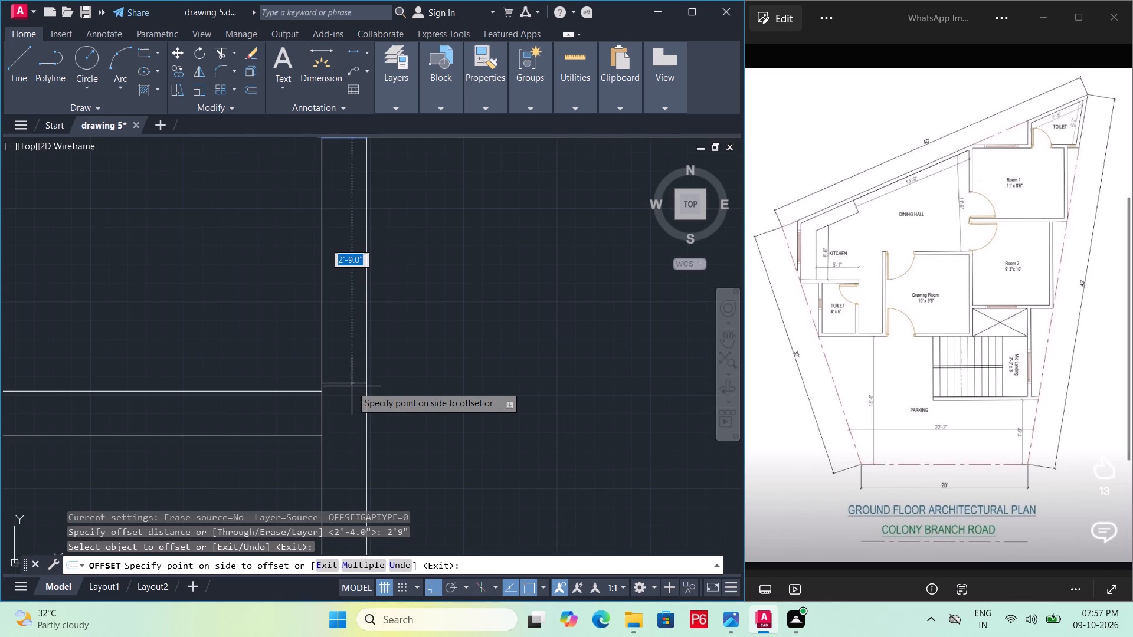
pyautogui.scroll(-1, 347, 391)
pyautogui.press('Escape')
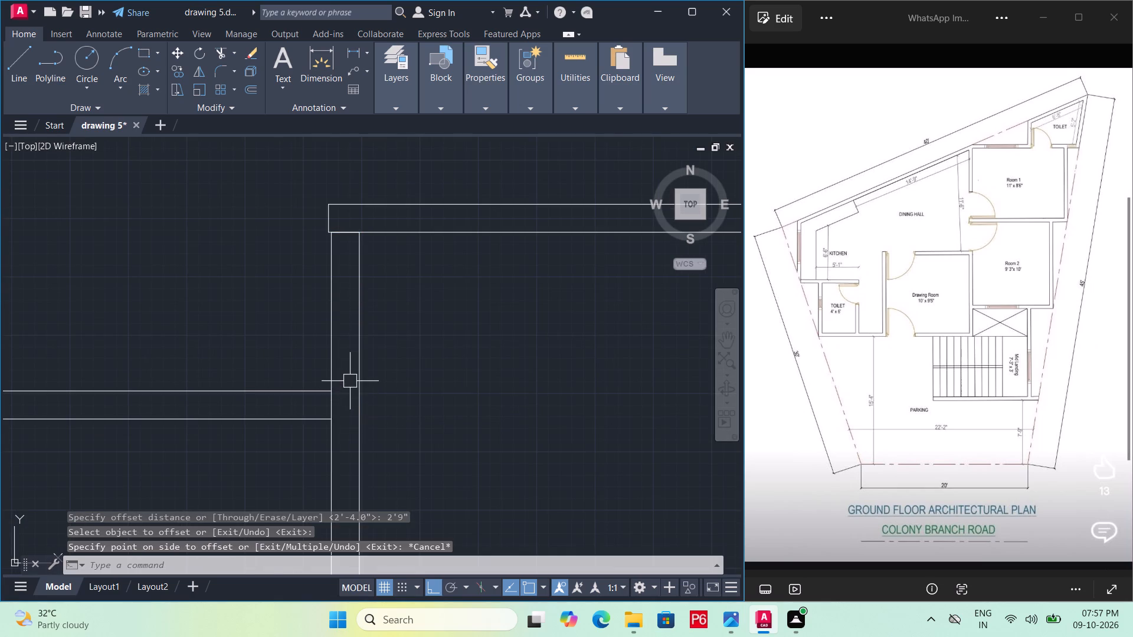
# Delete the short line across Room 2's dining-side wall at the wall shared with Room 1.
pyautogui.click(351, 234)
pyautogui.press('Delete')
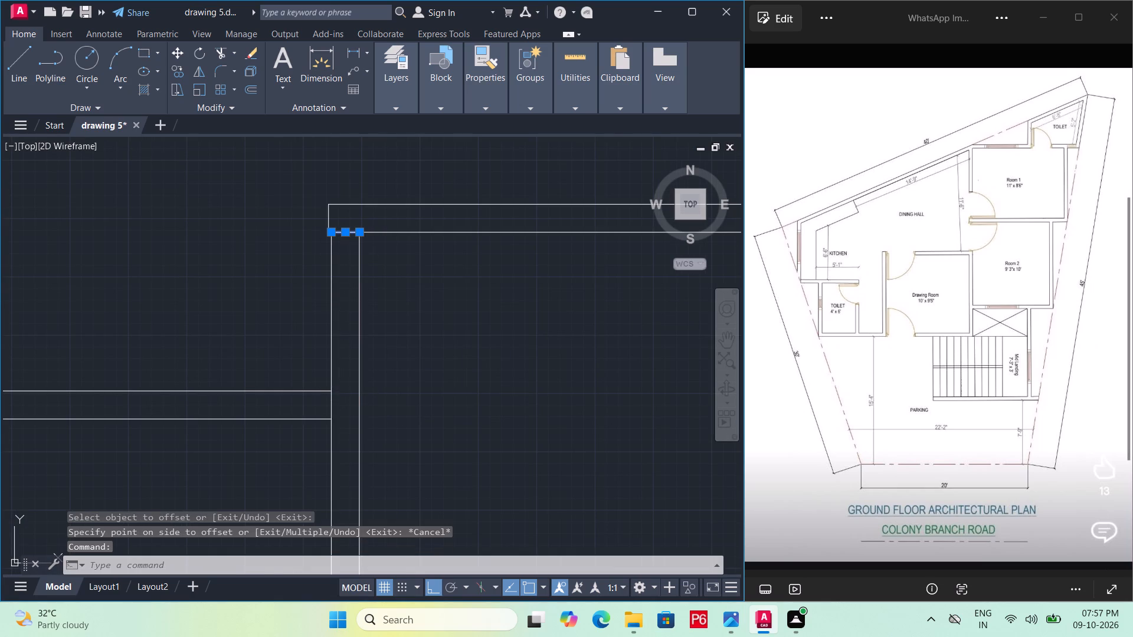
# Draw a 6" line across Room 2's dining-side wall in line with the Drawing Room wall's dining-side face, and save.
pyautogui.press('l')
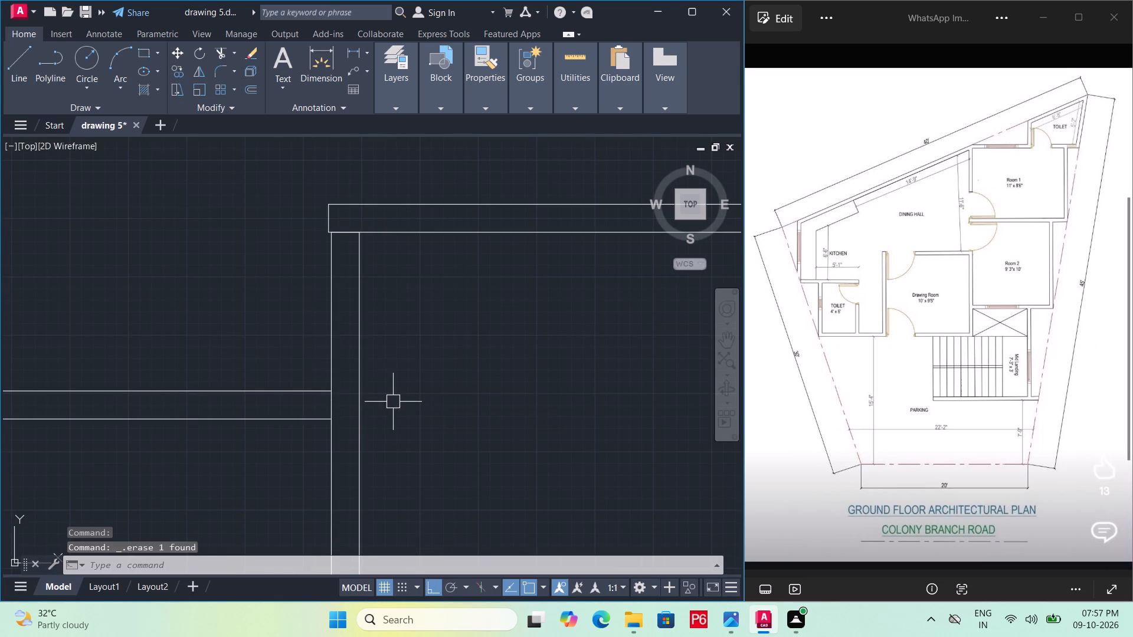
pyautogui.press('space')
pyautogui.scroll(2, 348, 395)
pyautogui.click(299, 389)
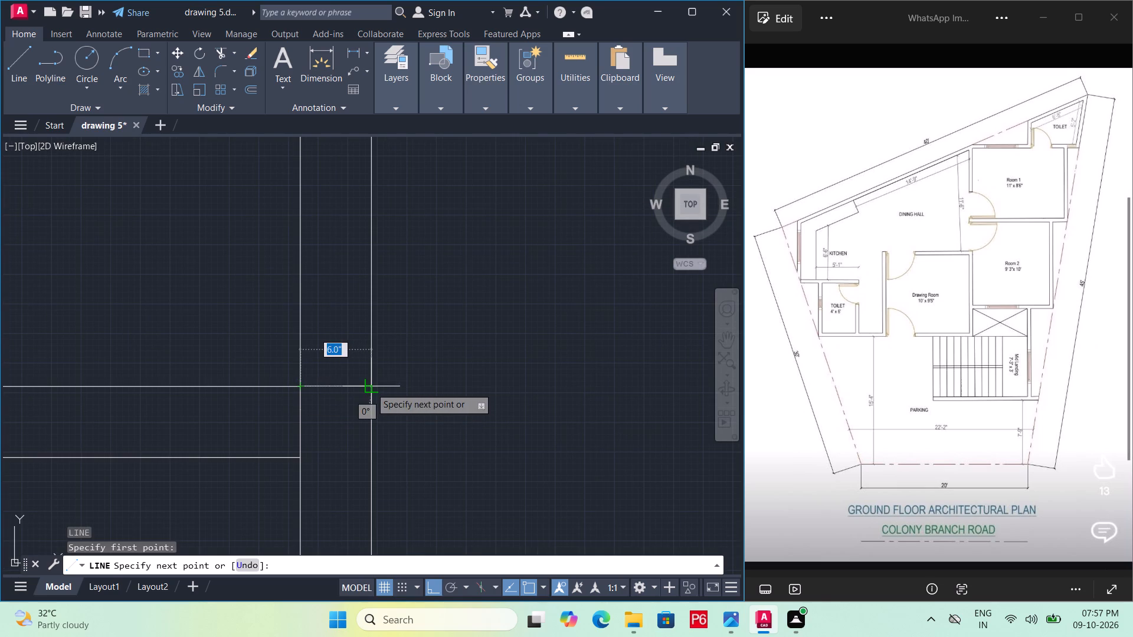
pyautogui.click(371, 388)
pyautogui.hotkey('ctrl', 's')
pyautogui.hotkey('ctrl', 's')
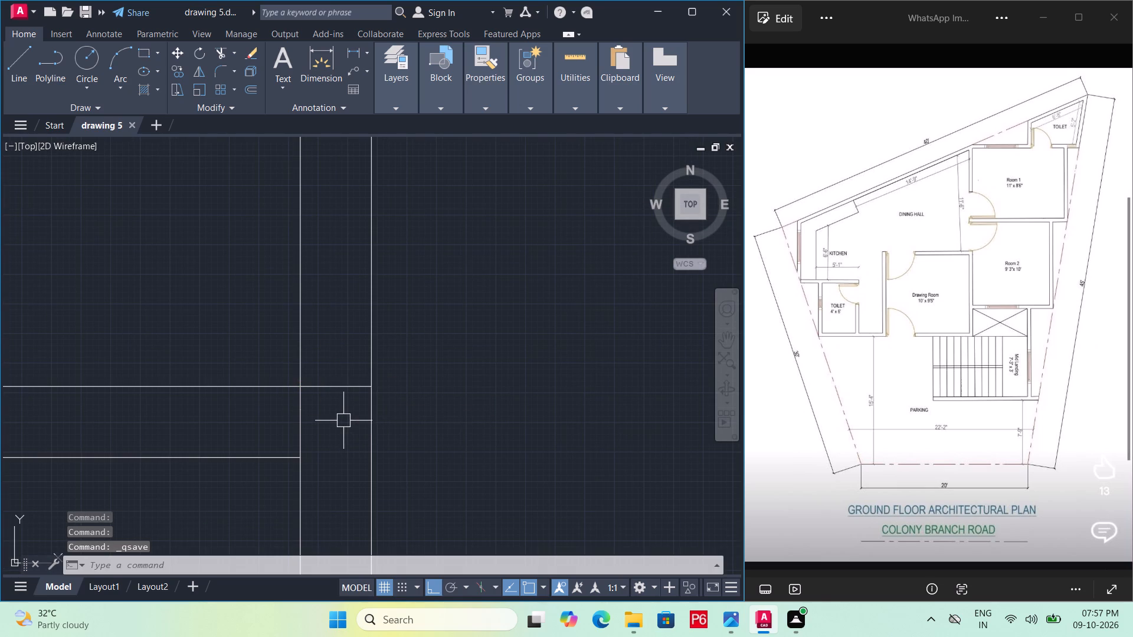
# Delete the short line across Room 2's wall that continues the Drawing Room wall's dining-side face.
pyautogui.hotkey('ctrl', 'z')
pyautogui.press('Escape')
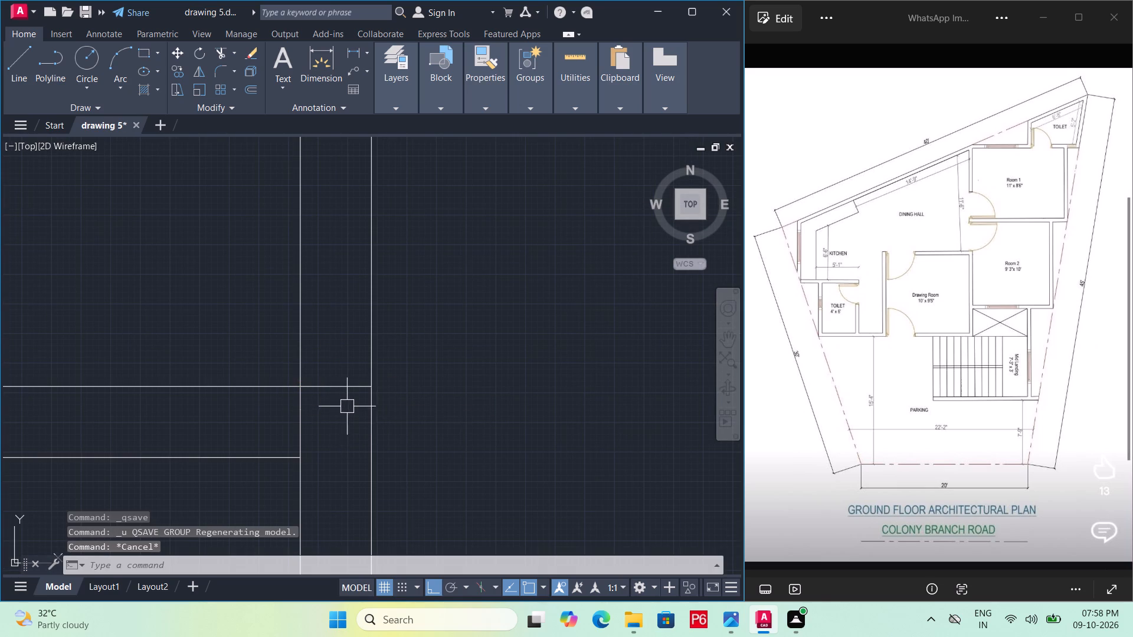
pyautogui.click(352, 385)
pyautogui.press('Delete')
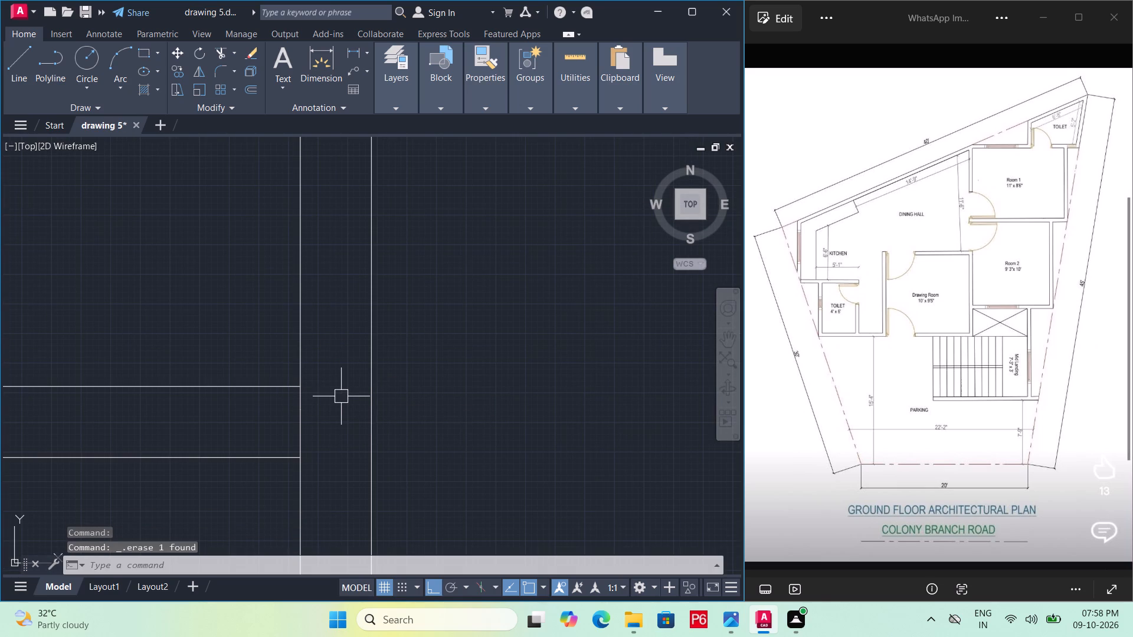
# Extend the Drawing Room wall's dining-side line across to the inner line of Room 2's wall.
pyautogui.write('ex')
pyautogui.press('space')
pyautogui.press('space')
pyautogui.click(266, 390)
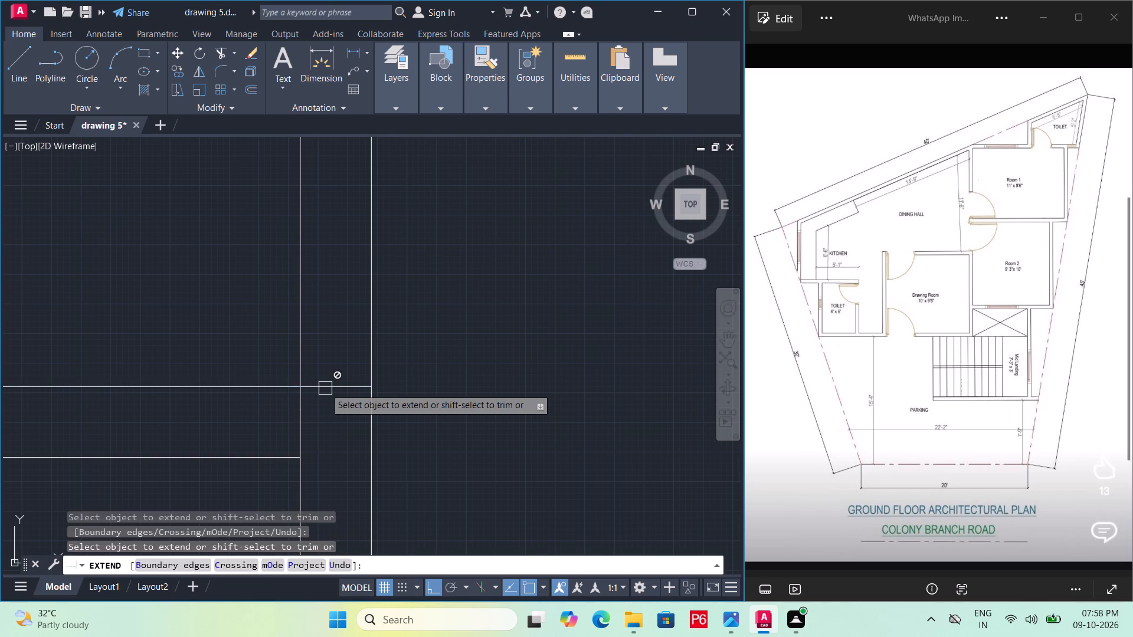
pyautogui.scroll(-1, 325, 388)
pyautogui.press('Escape')
# Trim the outer line of Room 2's wall between the two faces of the Drawing Room wall, and save.
pyautogui.write('tr')
pyautogui.press('space')
pyautogui.press('space')
pyautogui.doubleClick(311, 411)
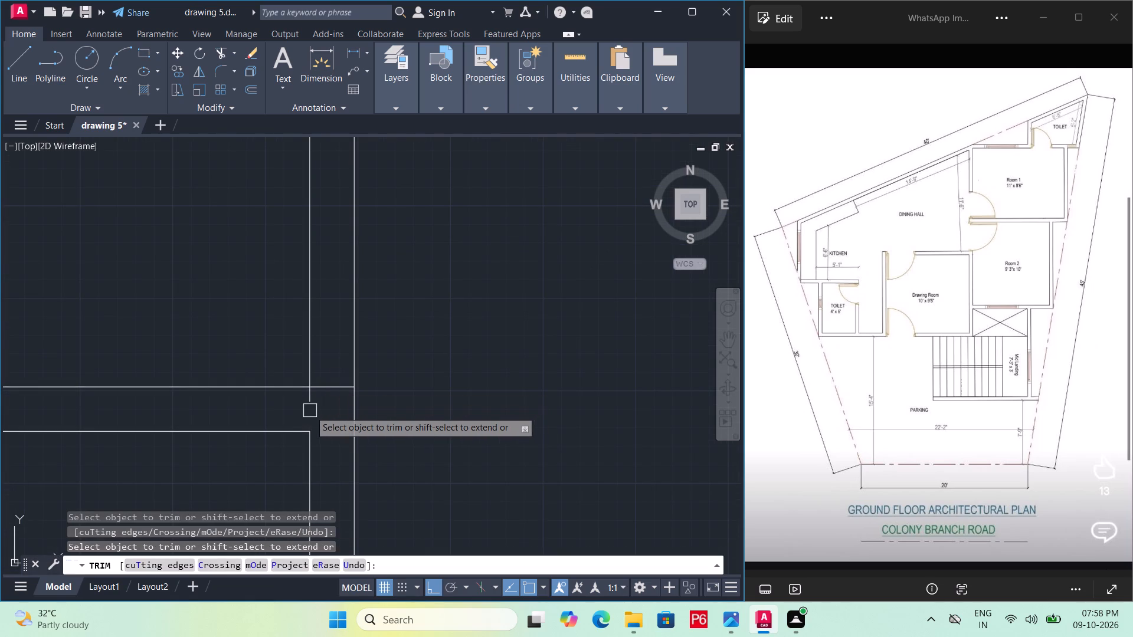
pyautogui.click(310, 402)
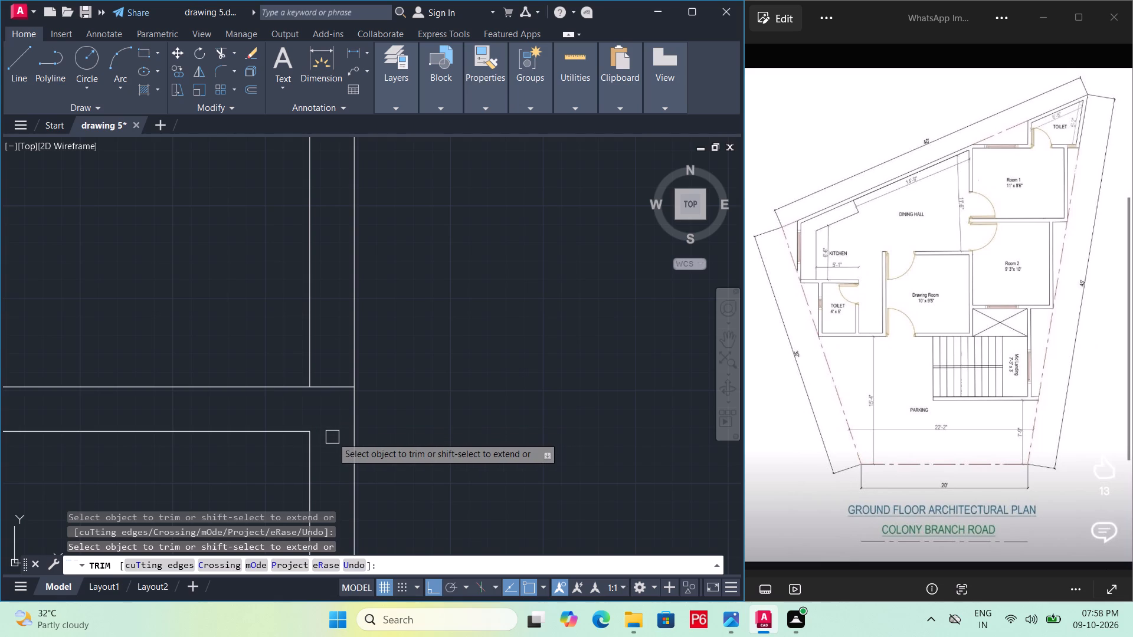
pyautogui.hotkey('ctrl', 's')
pyautogui.hotkey('ctrl', 's')
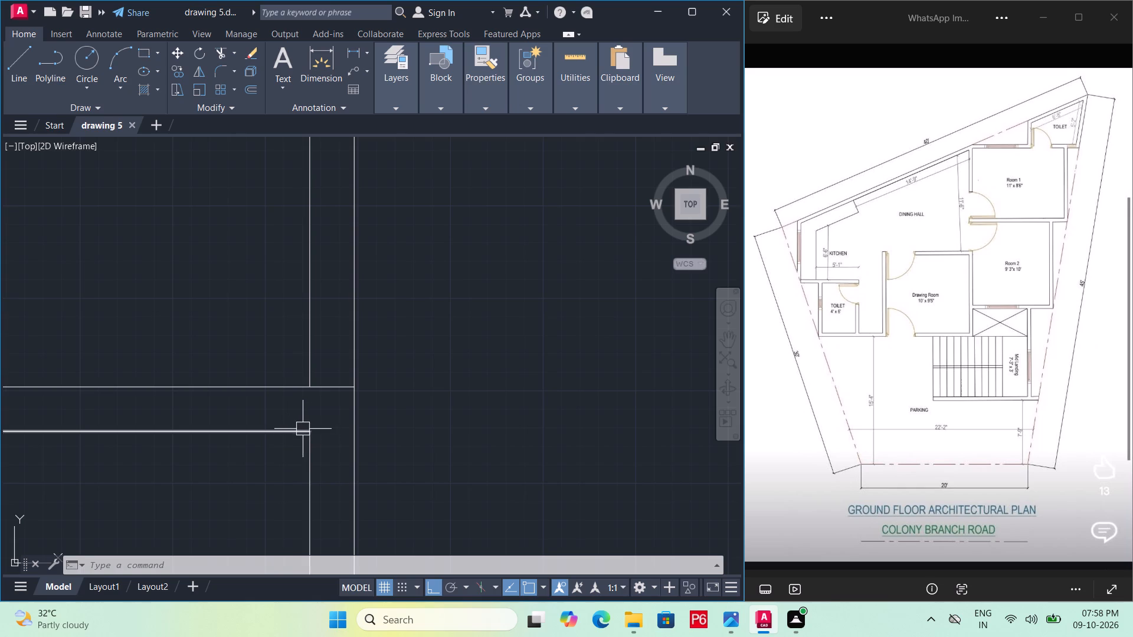
# Trim both lines of Room 2's dining-side wall between the Room 1 wall and Drawing Room wall to open the doorway, and save.
pyautogui.scroll(-3, 311, 384)
pyautogui.moveTo(338, 424); pyautogui.dragTo(346, 366, button='middle')
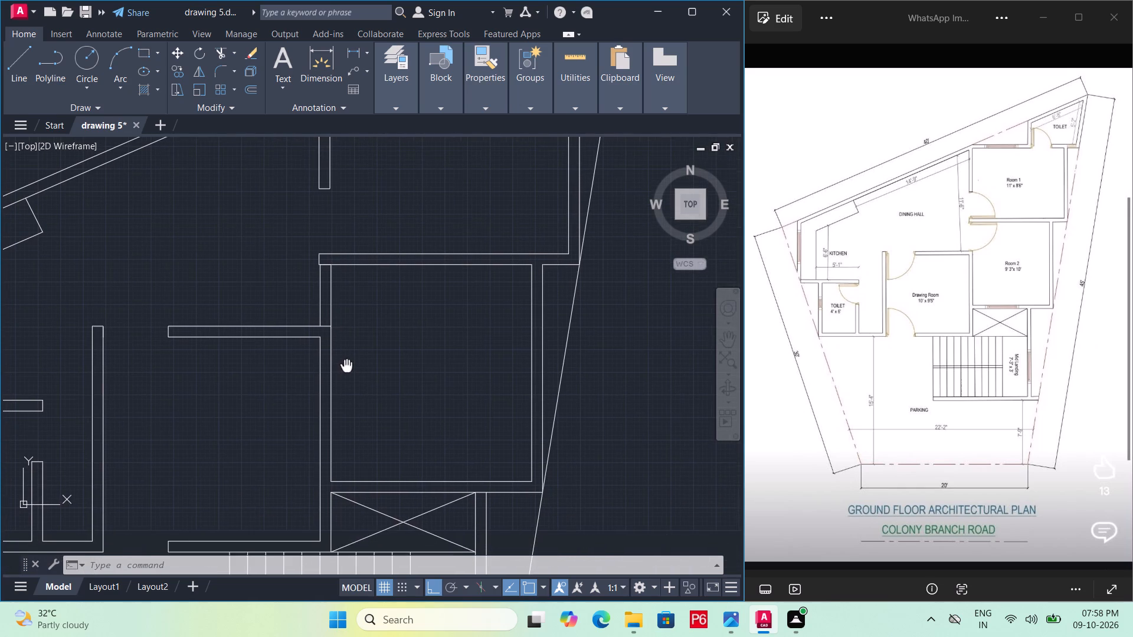
pyautogui.moveTo(346, 366); pyautogui.dragTo(346, 365, button='middle')
pyautogui.scroll(1, 340, 305)
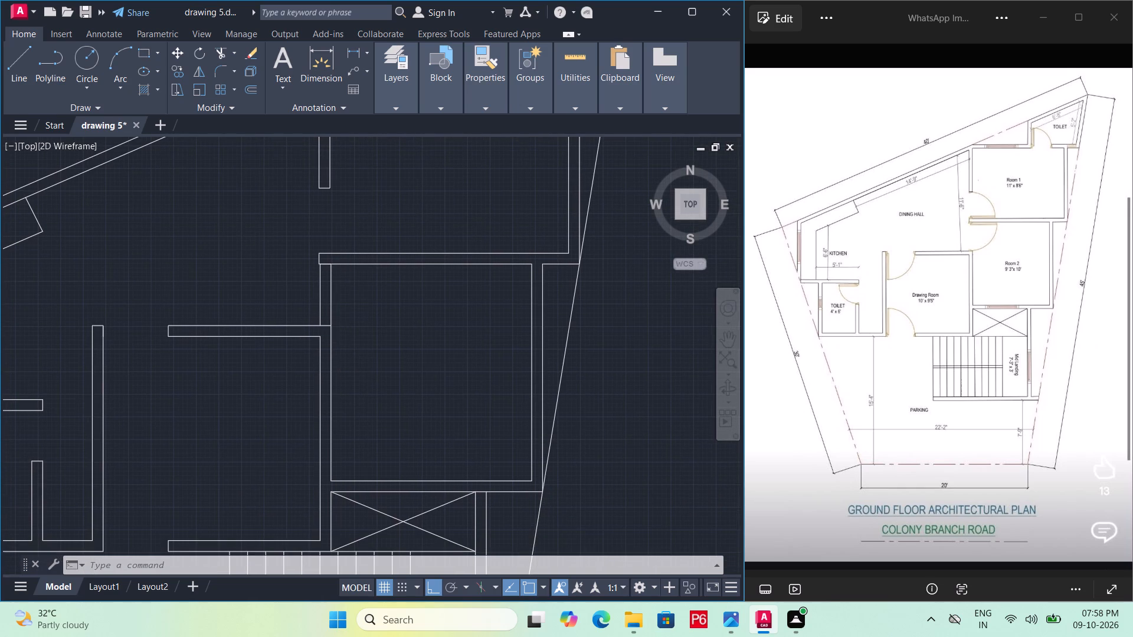
pyautogui.press('Escape')
pyautogui.write('tr')
pyautogui.press('space')
pyautogui.press('space')
pyautogui.click(359, 277)
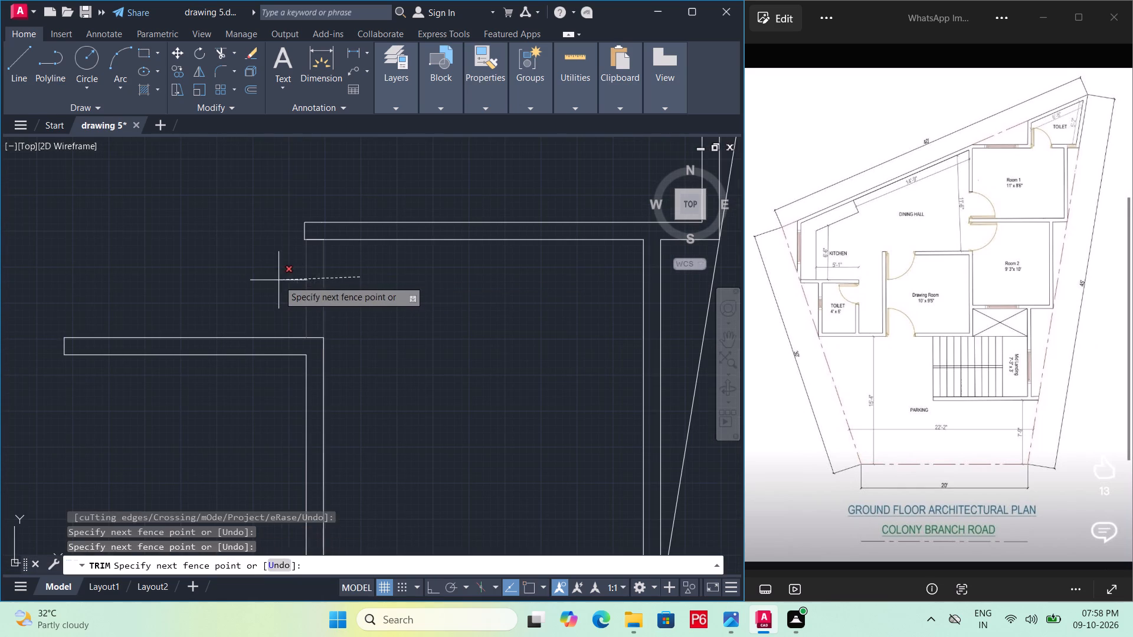
pyautogui.click(279, 280)
pyautogui.hotkey('ctrl', 's')
pyautogui.hotkey('ctrl', 's')
pyautogui.hotkey('ctrl', 's')
pyautogui.hotkey('ctrl', 's')
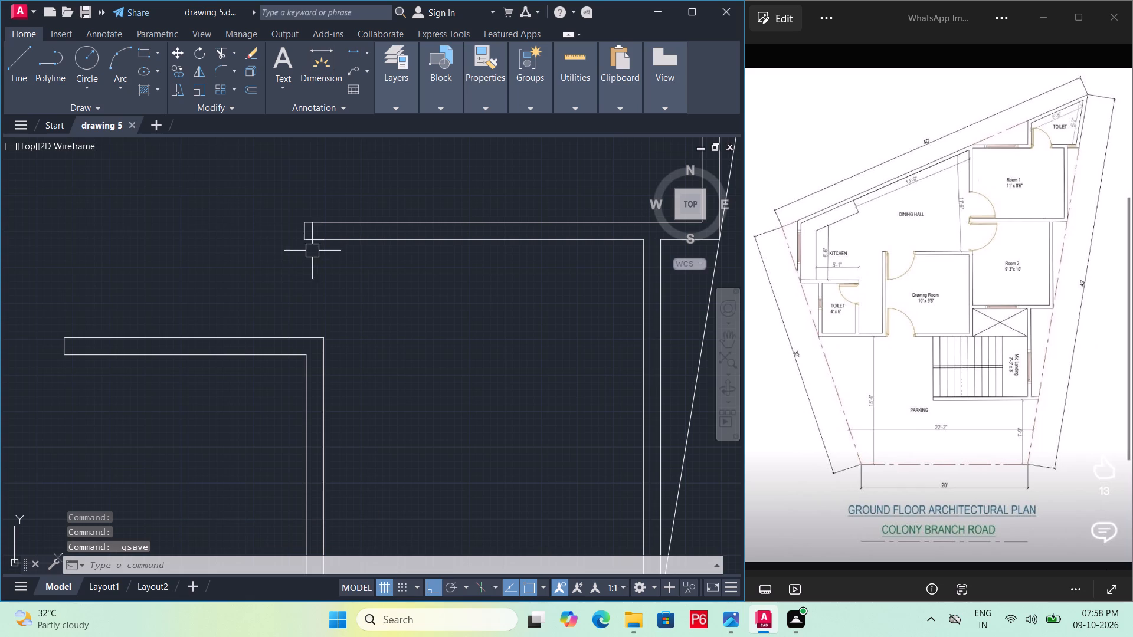
# Delete the leftover short line at the Room 1 wall side of Room 2's doorway.
pyautogui.click(317, 244)
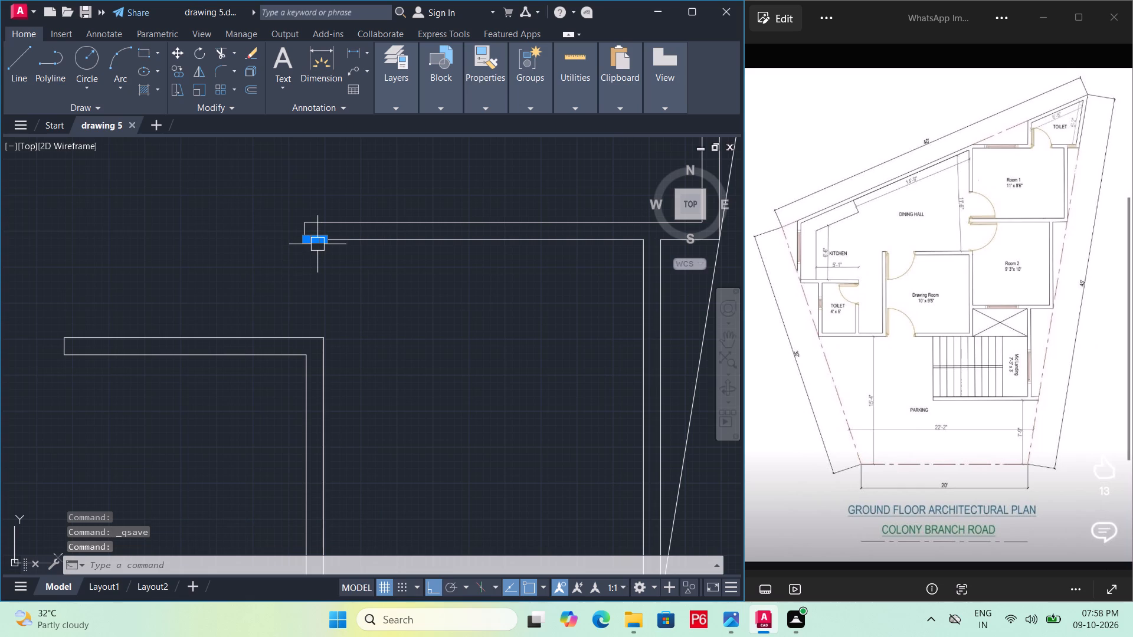
pyautogui.press('Delete')
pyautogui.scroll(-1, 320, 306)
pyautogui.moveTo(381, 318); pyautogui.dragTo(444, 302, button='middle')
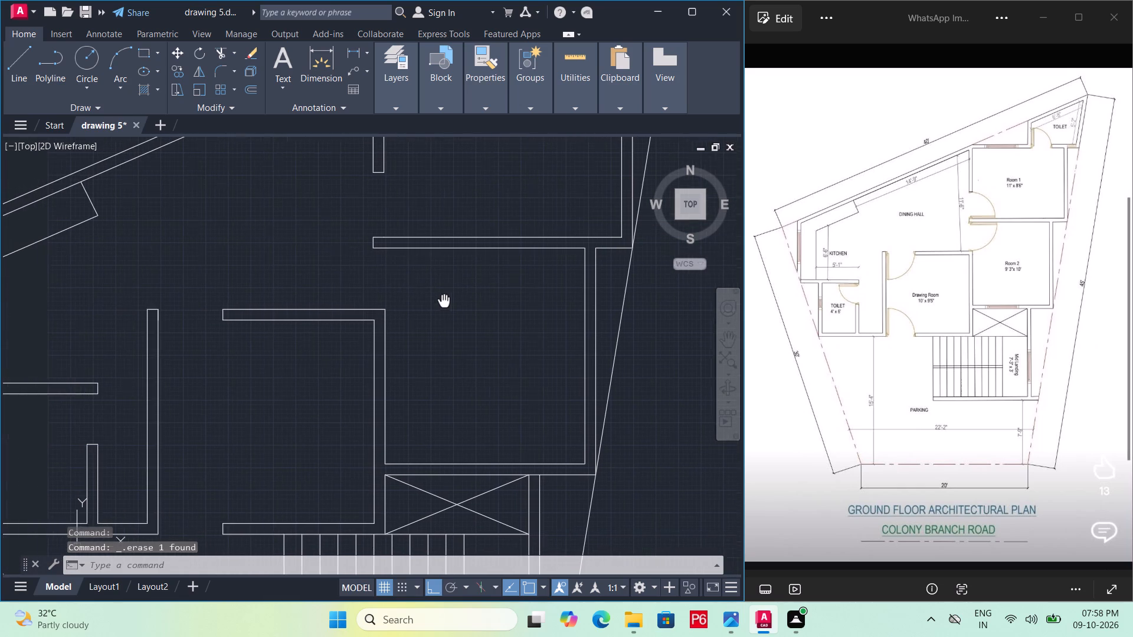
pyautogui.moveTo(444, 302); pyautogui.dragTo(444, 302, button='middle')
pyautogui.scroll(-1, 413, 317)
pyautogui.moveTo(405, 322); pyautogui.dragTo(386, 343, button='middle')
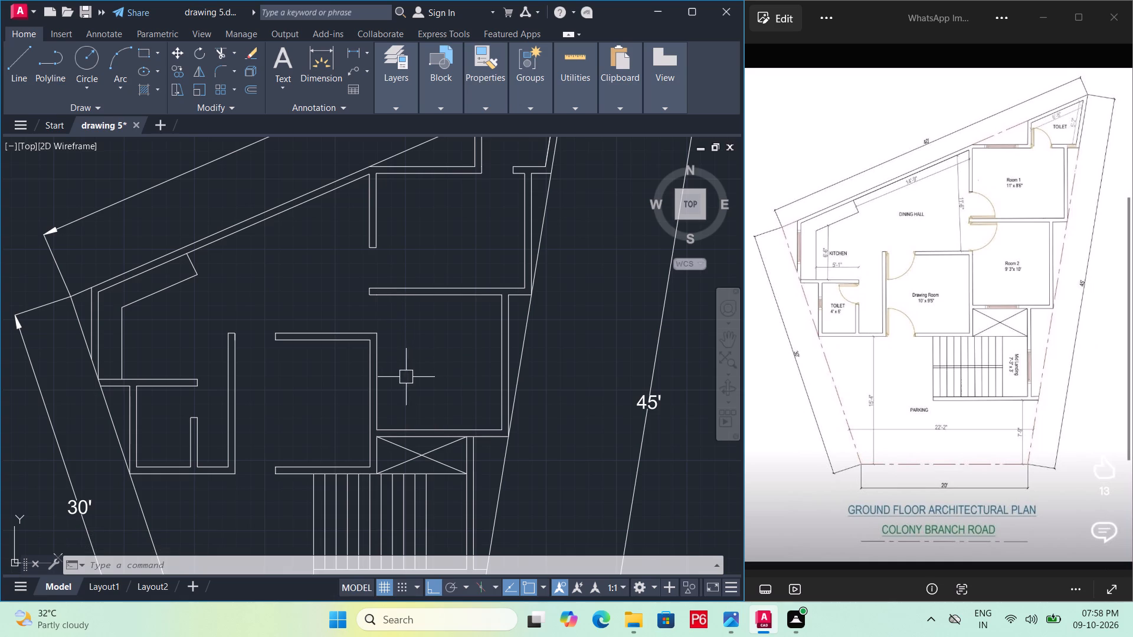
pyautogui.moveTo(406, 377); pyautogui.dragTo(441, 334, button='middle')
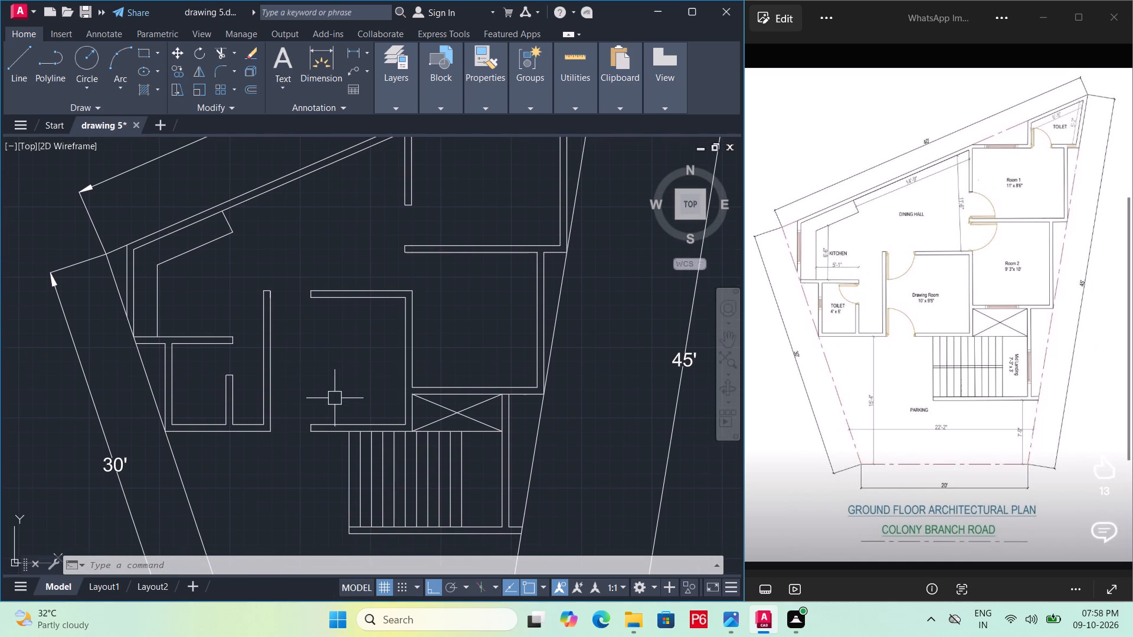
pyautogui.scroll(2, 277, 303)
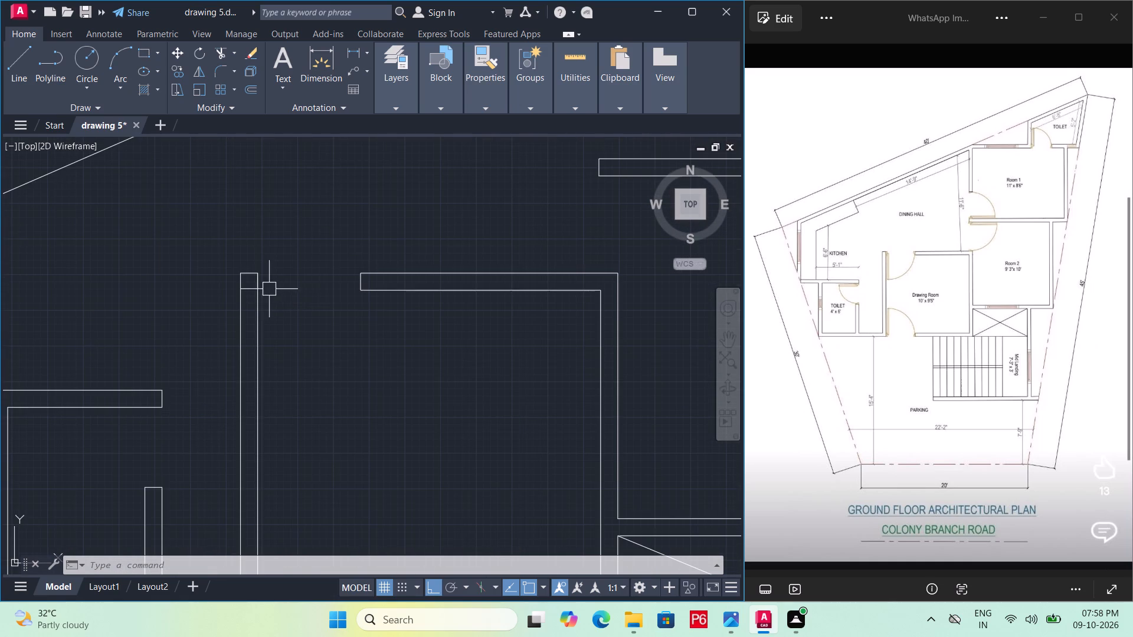
# Delete the leftover short line across the kitchen-side end of the wall between the toilet passage and Drawing Room, and save.
pyautogui.click(258, 287)
pyautogui.press('Delete')
pyautogui.scroll(-1, 339, 304)
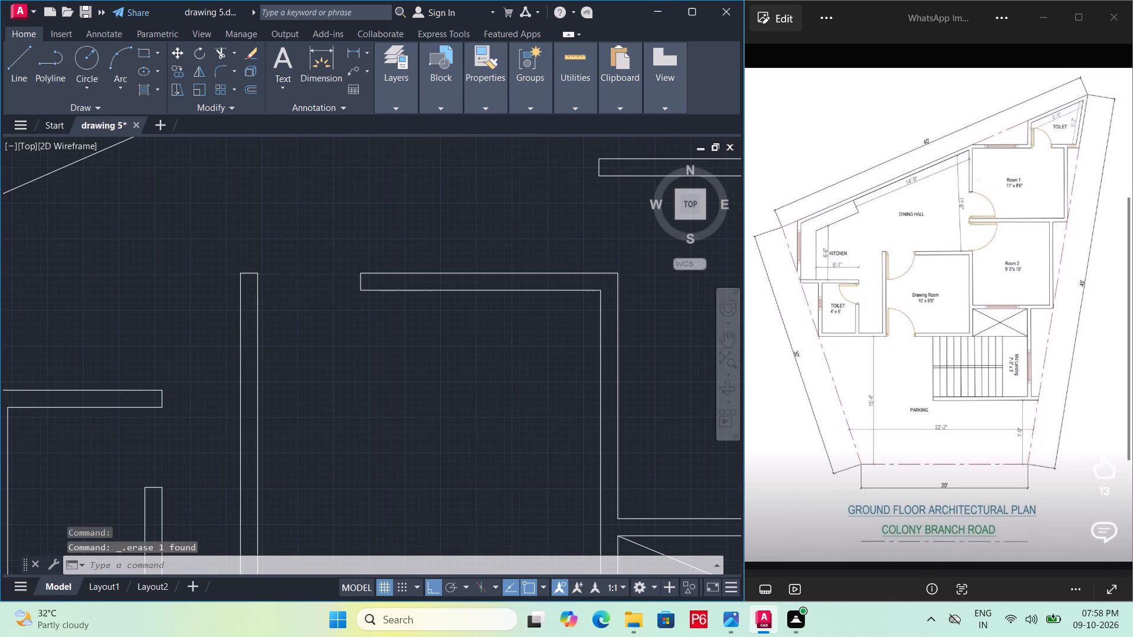
pyautogui.scroll(1, 227, 413)
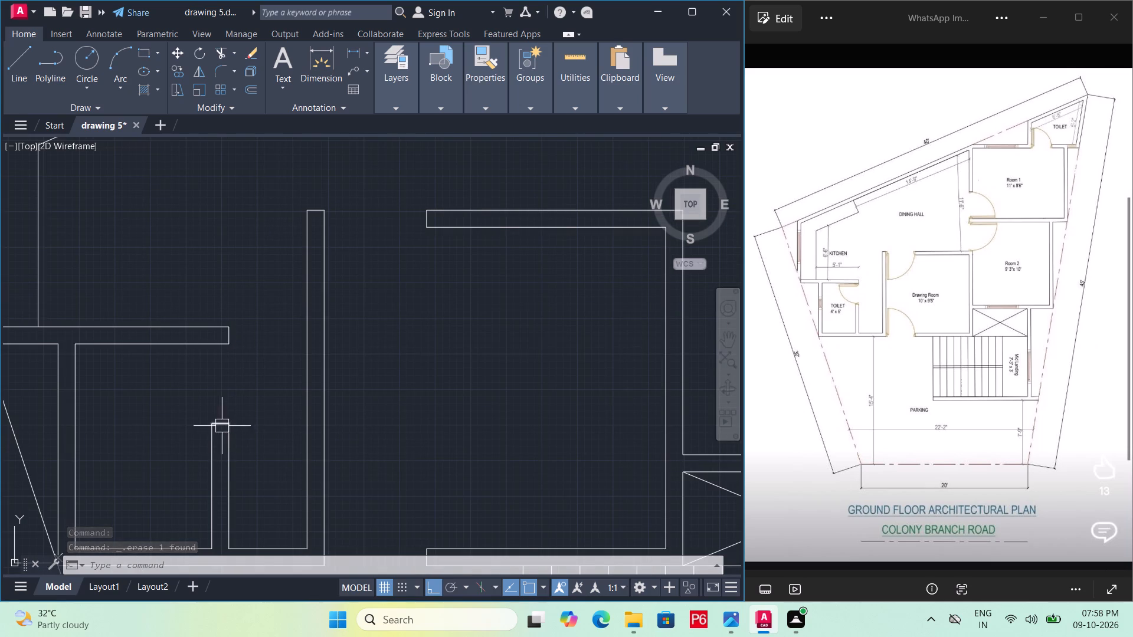
pyautogui.scroll(-1, 251, 423)
pyautogui.moveTo(270, 311); pyautogui.dragTo(235, 364, button='middle')
pyautogui.moveTo(468, 252); pyautogui.dragTo(294, 331, button='middle')
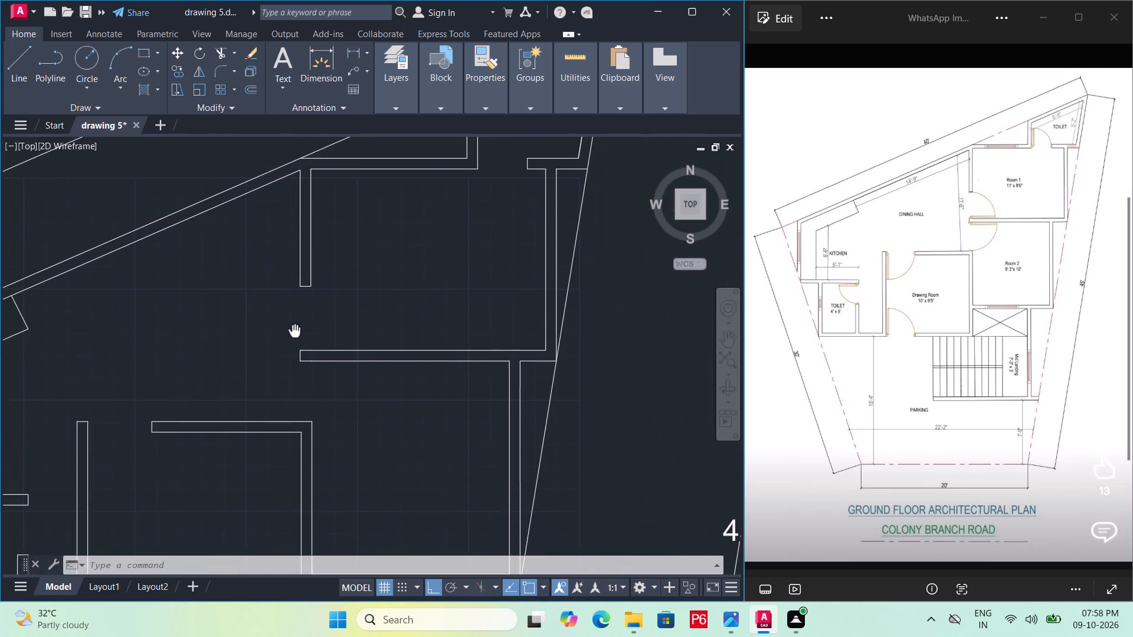
pyautogui.moveTo(294, 331); pyautogui.dragTo(294, 361, button='middle')
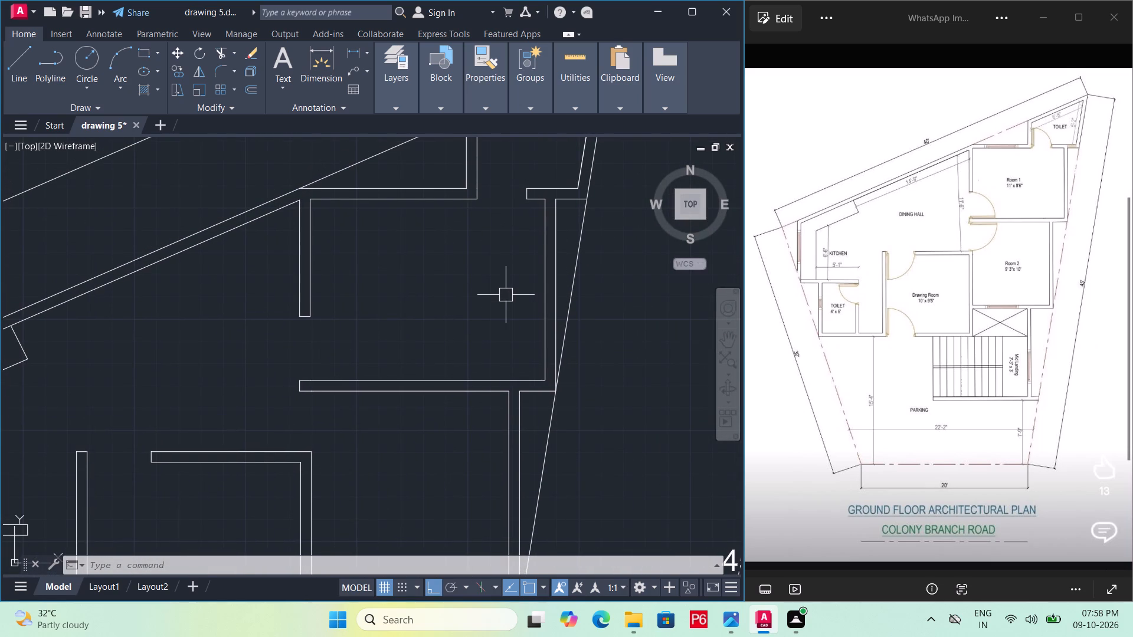
pyautogui.hotkey('ctrl', 's')
pyautogui.hotkey('ctrl', 's')
# Measure Room 2's inner side along the plot-boundary wall with a linear dimension, without placing it.
pyautogui.scroll(-2, 412, 293)
pyautogui.moveTo(402, 326); pyautogui.dragTo(435, 281, button='middle')
pyautogui.scroll(1, 402, 326)
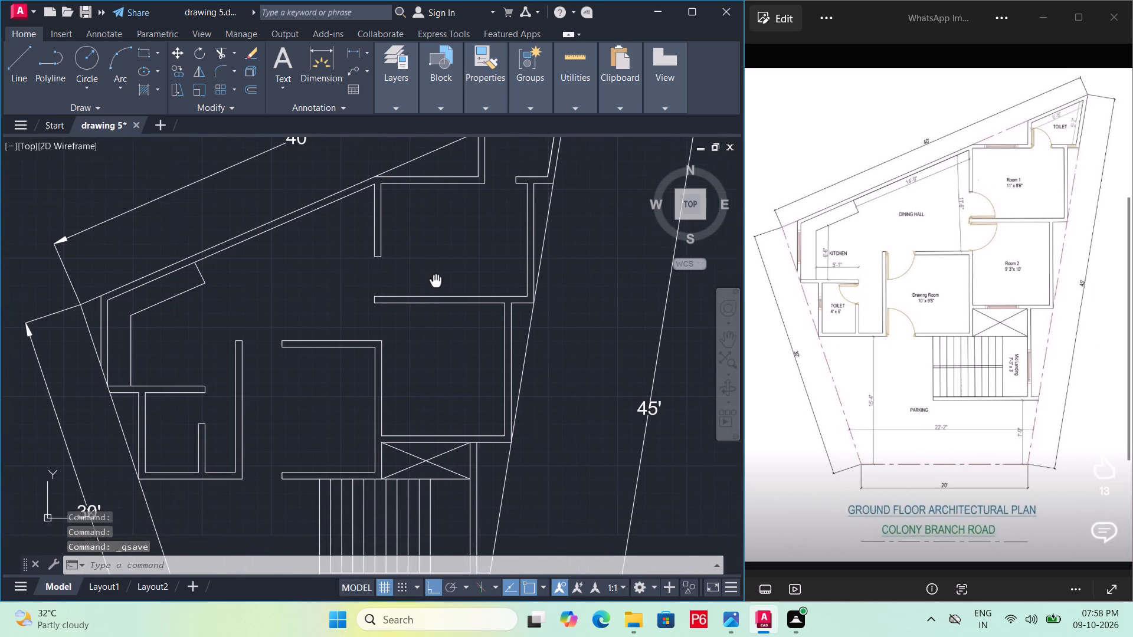
pyautogui.moveTo(435, 281); pyautogui.dragTo(437, 278, button='middle')
pyautogui.moveTo(376, 357); pyautogui.dragTo(384, 322, button='middle')
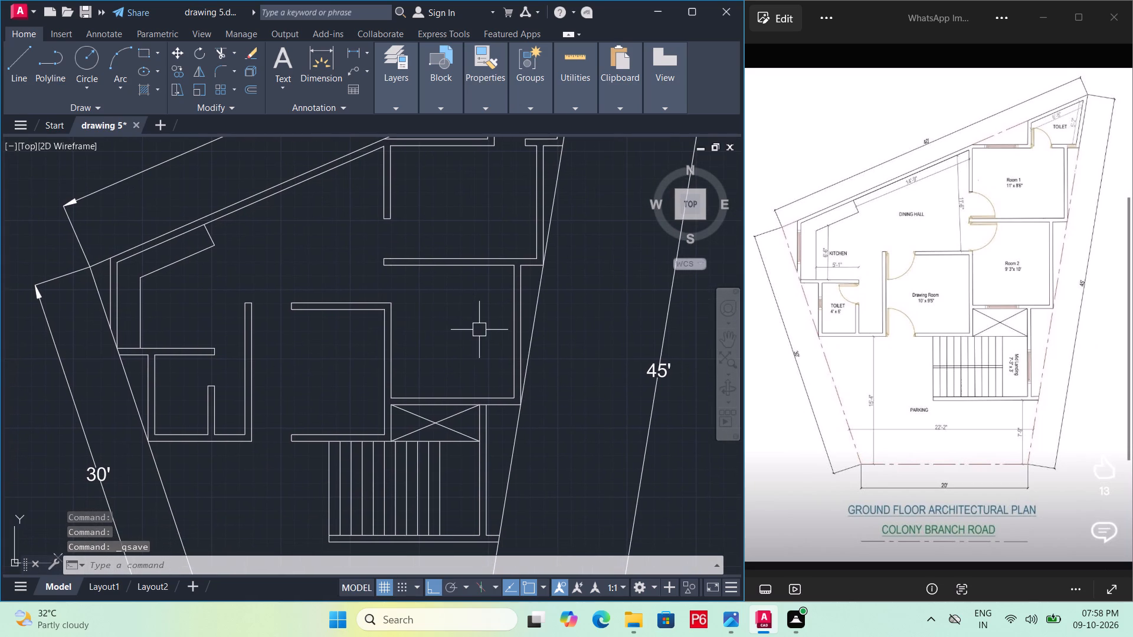
pyautogui.scroll(1, 454, 334)
pyautogui.moveTo(453, 341); pyautogui.dragTo(447, 323, button='middle')
pyautogui.scroll(1, 453, 341)
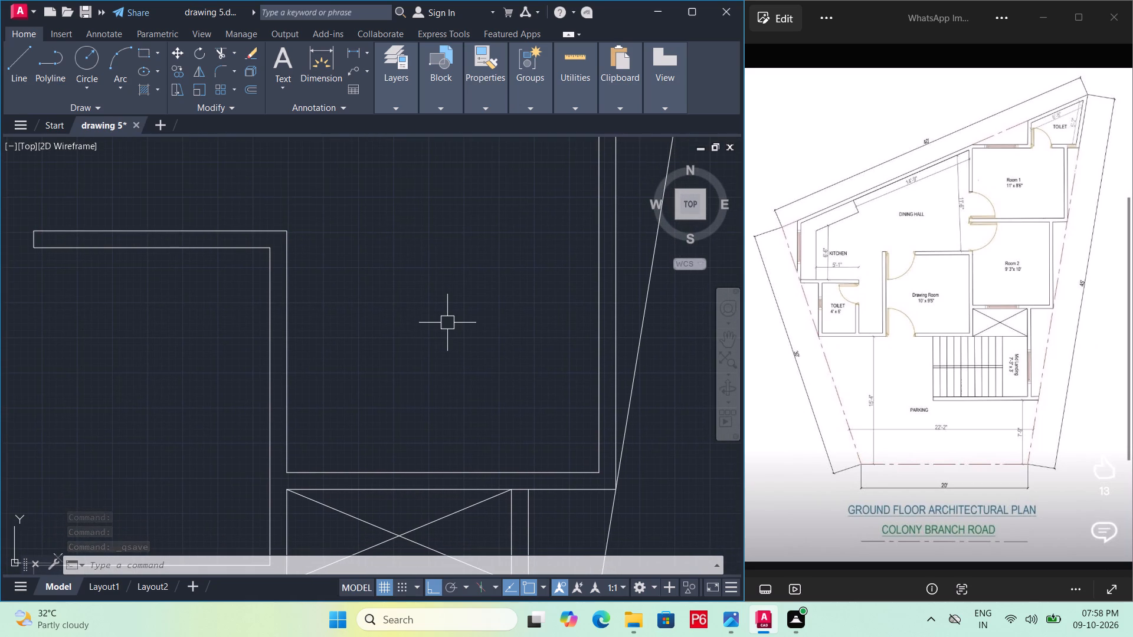
pyautogui.scroll(-1, 444, 323)
pyautogui.moveTo(418, 340); pyautogui.dragTo(398, 354, button='middle')
pyautogui.write('diml')
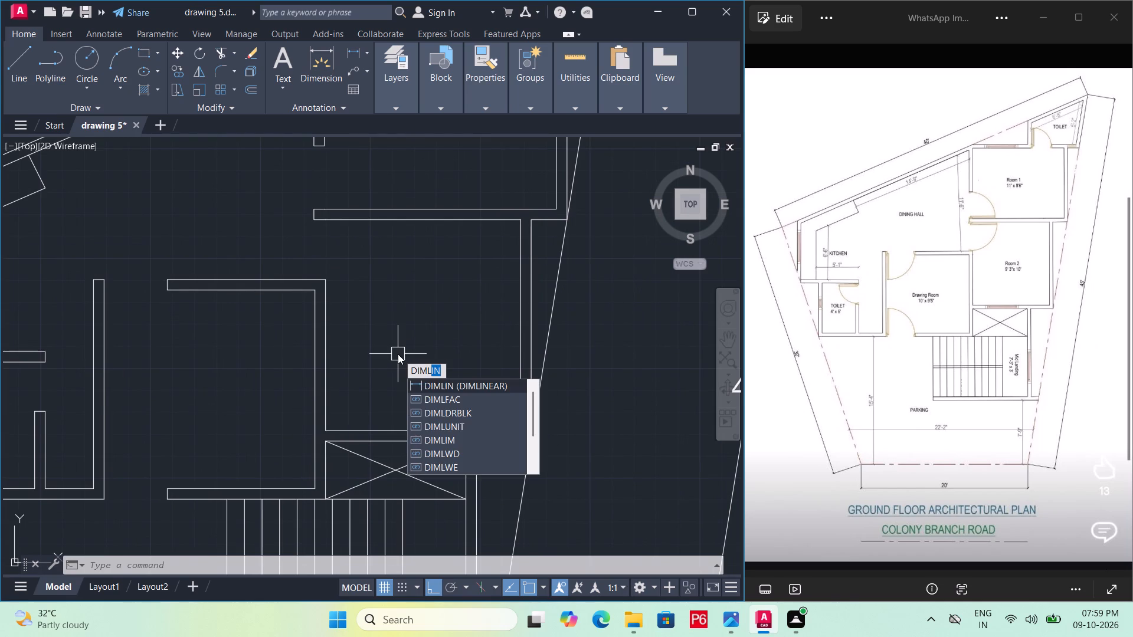
pyautogui.write('in')
pyautogui.press('space')
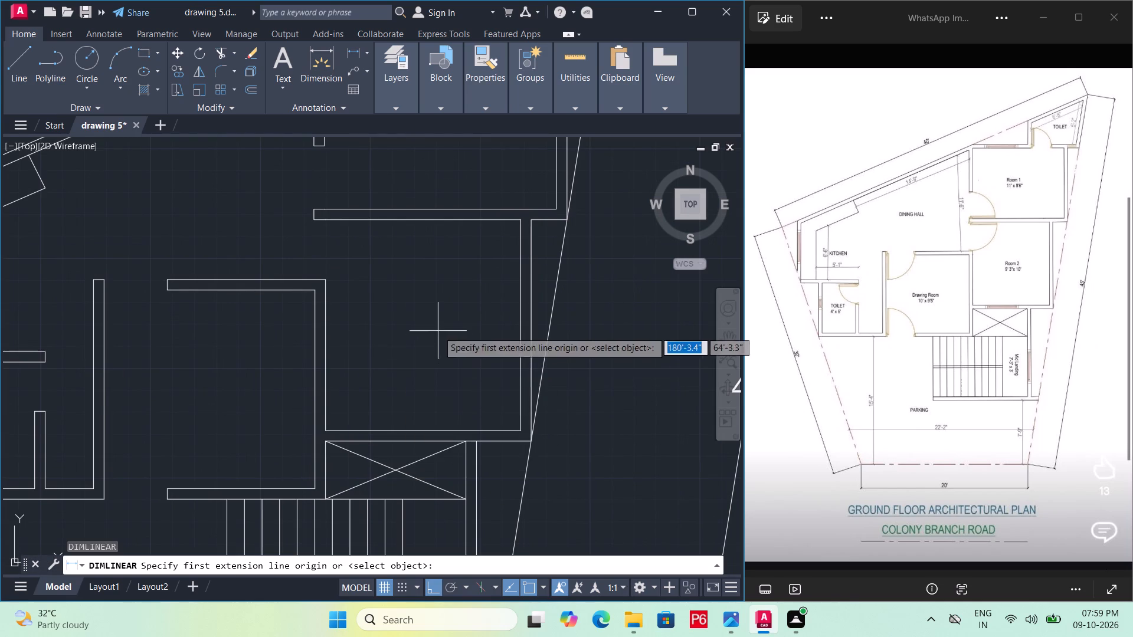
pyautogui.click(519, 222)
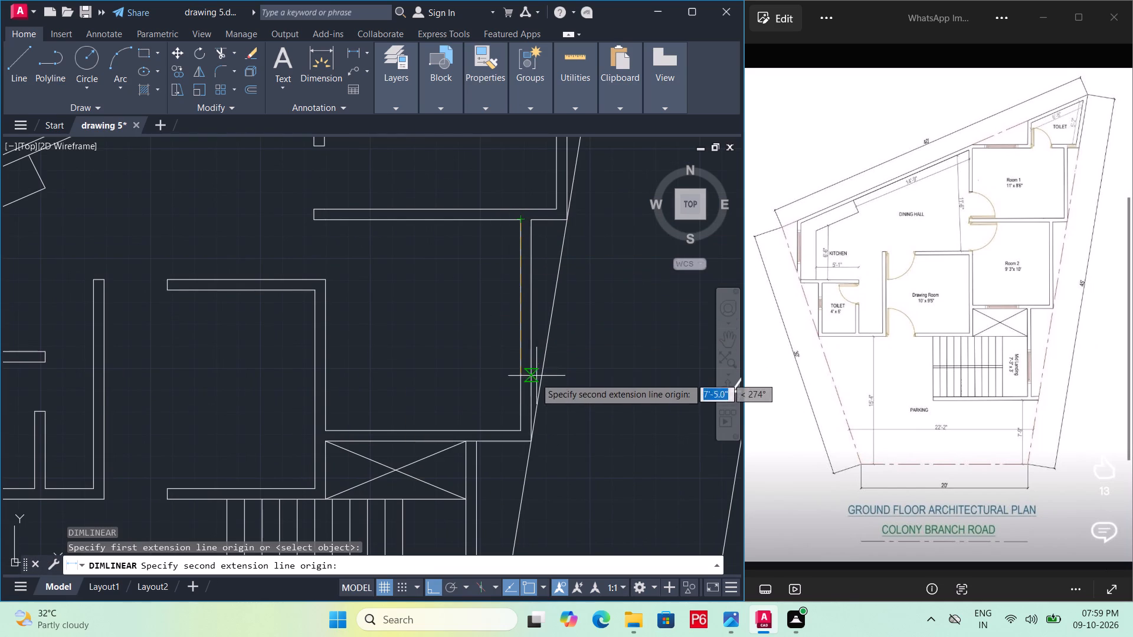
pyautogui.click(523, 431)
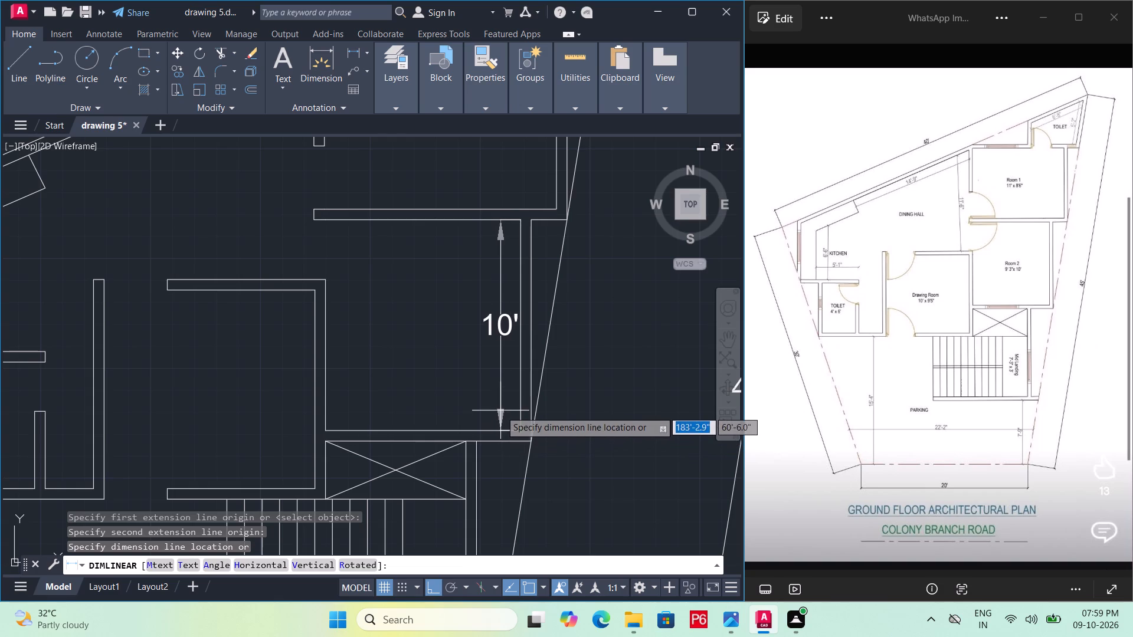
pyautogui.press('Escape')
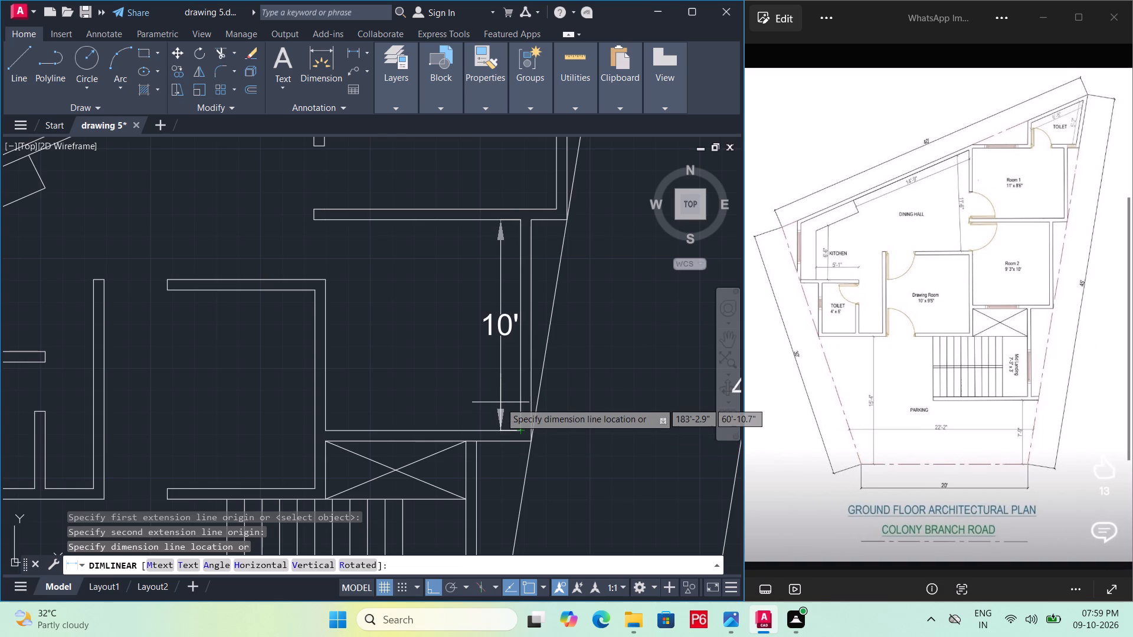
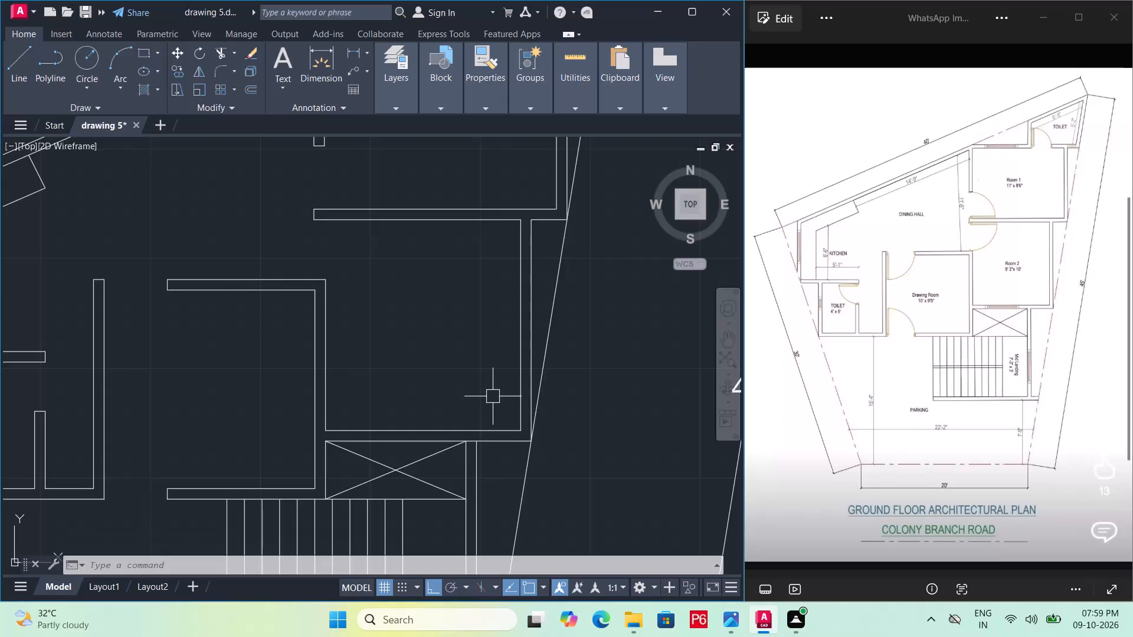
# Examine the whole floor plan against the reference drawing.
pyautogui.scroll(-2, 436, 383)
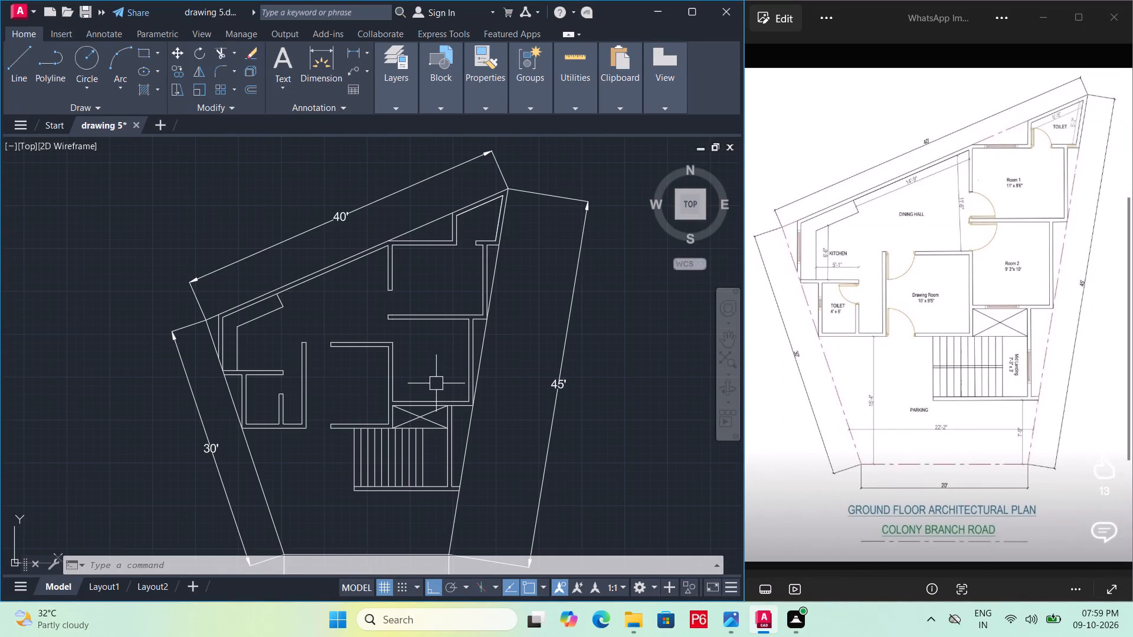
pyautogui.moveTo(436, 383); pyautogui.dragTo(445, 359, button='middle')
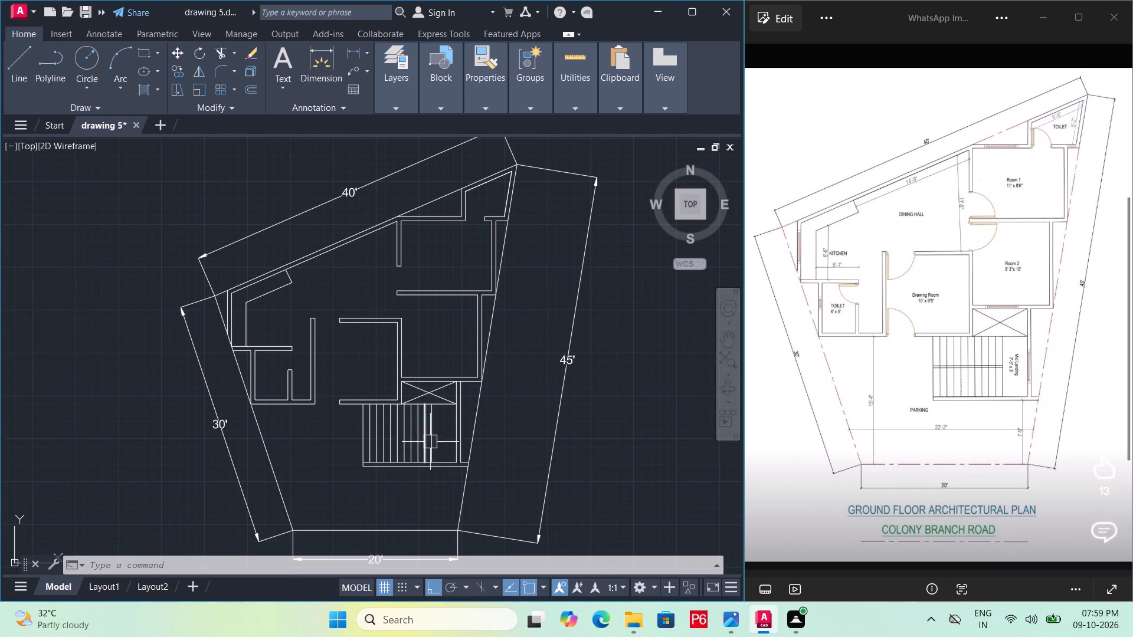
pyautogui.scroll(2, 434, 439)
pyautogui.scroll(-1, 434, 439)
pyautogui.moveTo(434, 439); pyautogui.dragTo(433, 414, button='middle')
pyautogui.scroll(-1, 434, 420)
pyautogui.moveTo(423, 396); pyautogui.dragTo(423, 392, button='middle')
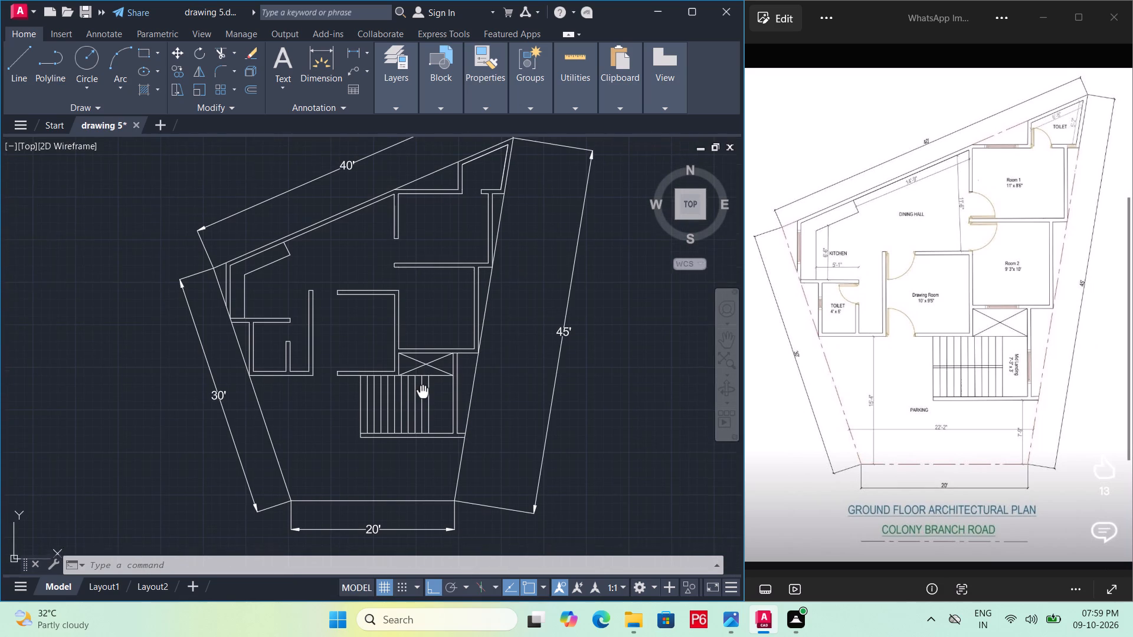
pyautogui.moveTo(423, 392); pyautogui.dragTo(423, 385, button='middle')
pyautogui.scroll(-1, 423, 385)
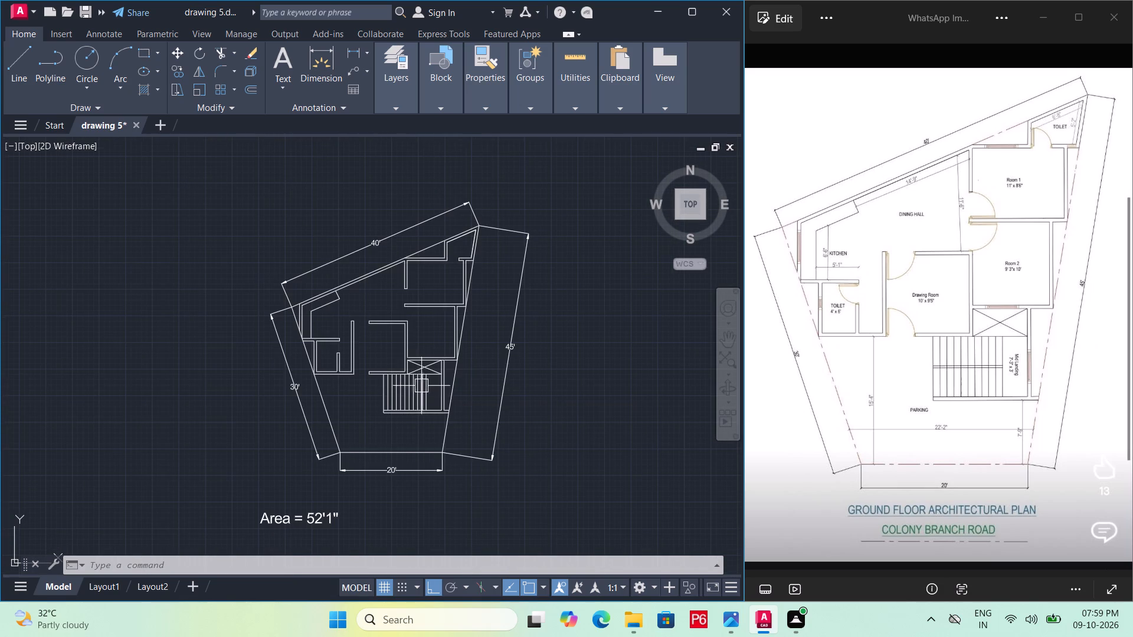
pyautogui.middleClick(419, 375)
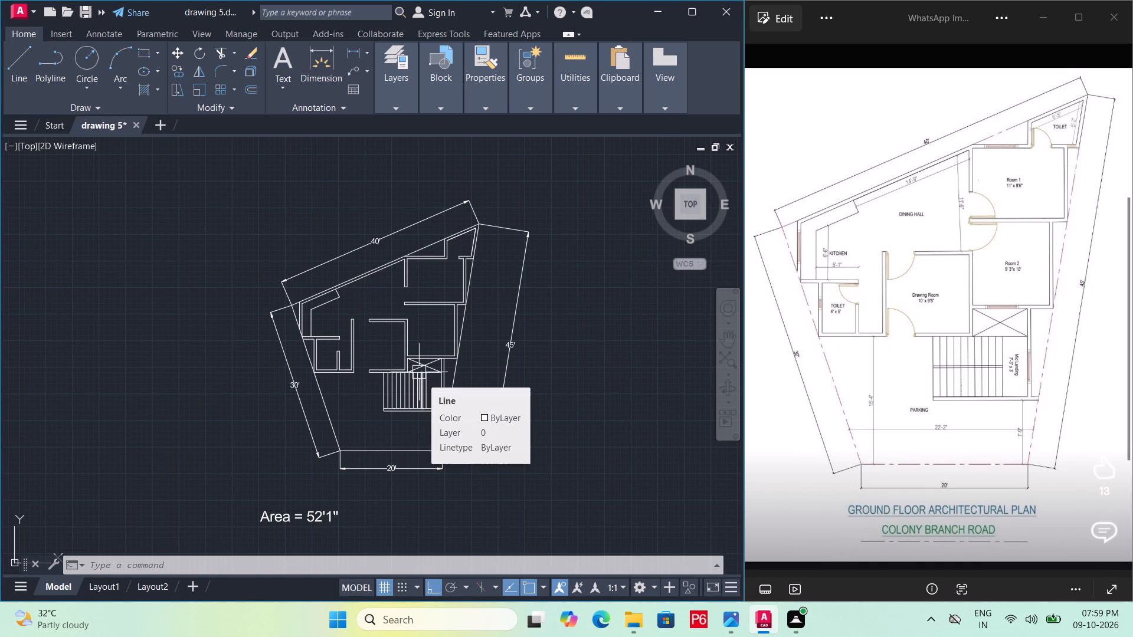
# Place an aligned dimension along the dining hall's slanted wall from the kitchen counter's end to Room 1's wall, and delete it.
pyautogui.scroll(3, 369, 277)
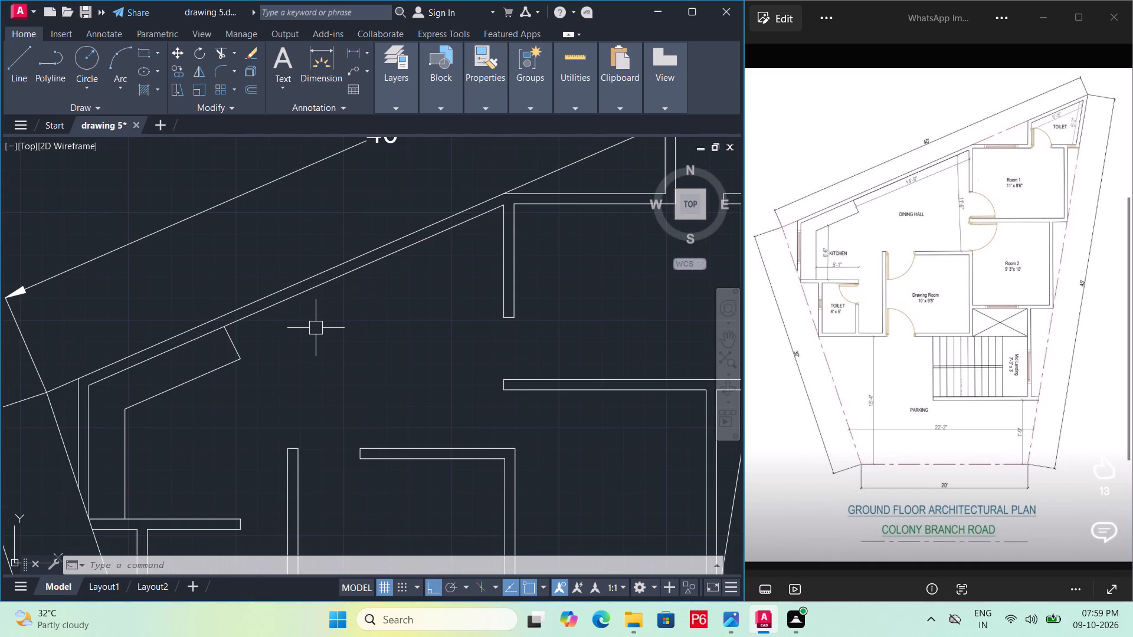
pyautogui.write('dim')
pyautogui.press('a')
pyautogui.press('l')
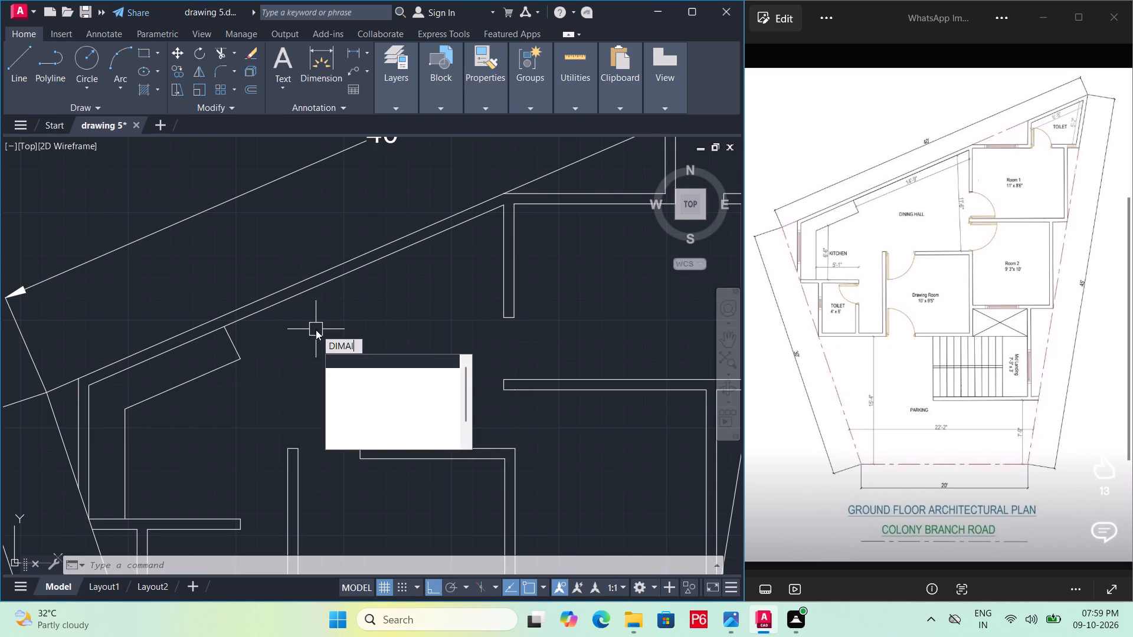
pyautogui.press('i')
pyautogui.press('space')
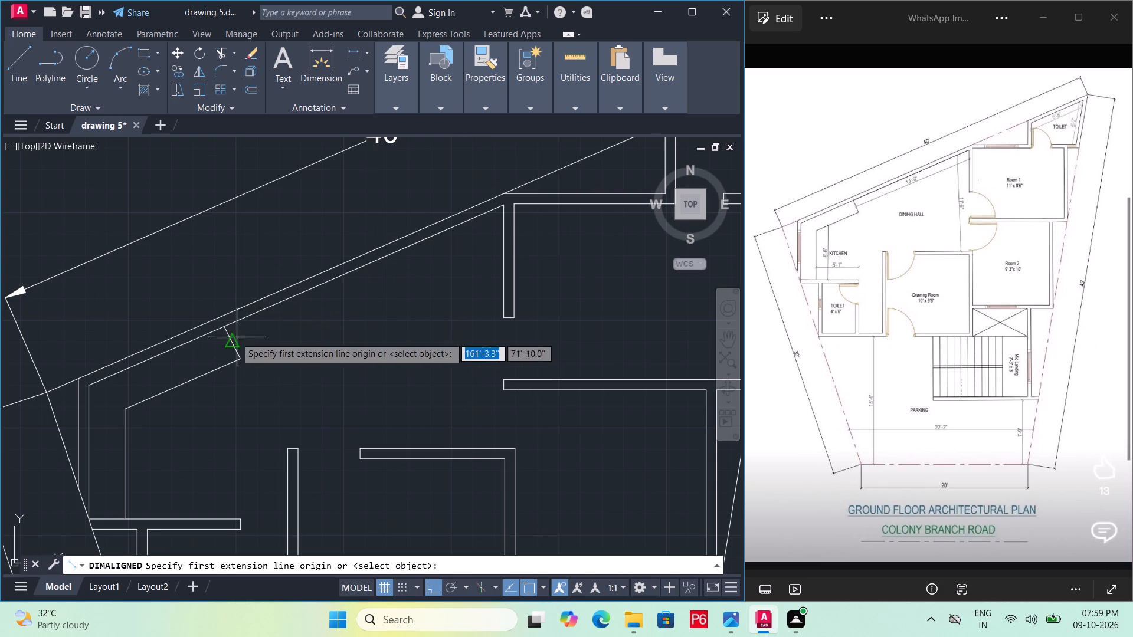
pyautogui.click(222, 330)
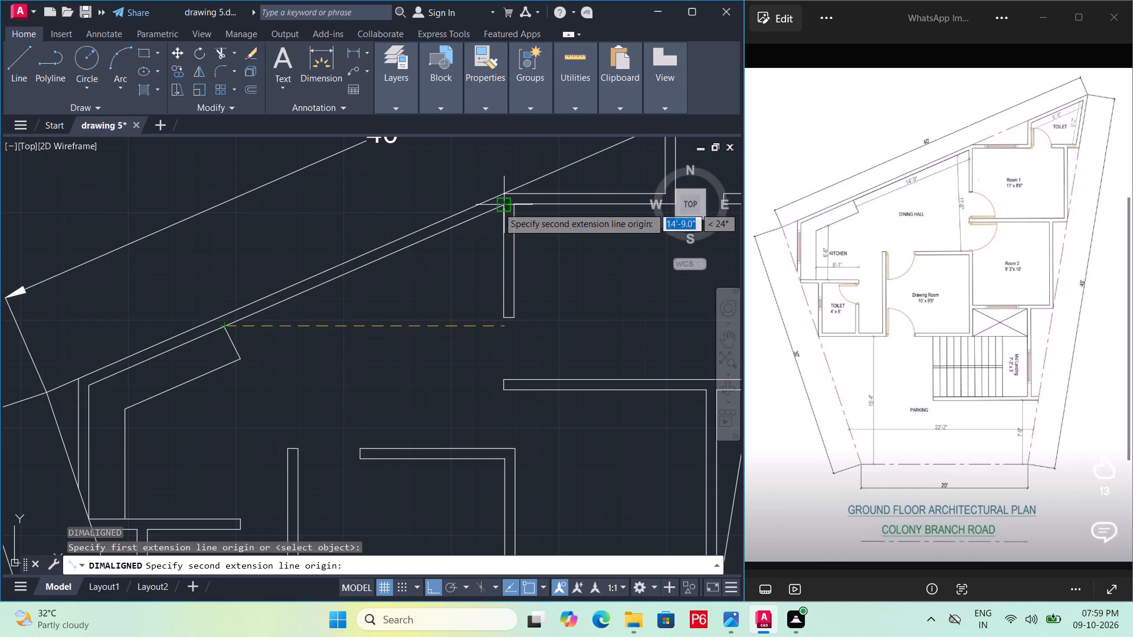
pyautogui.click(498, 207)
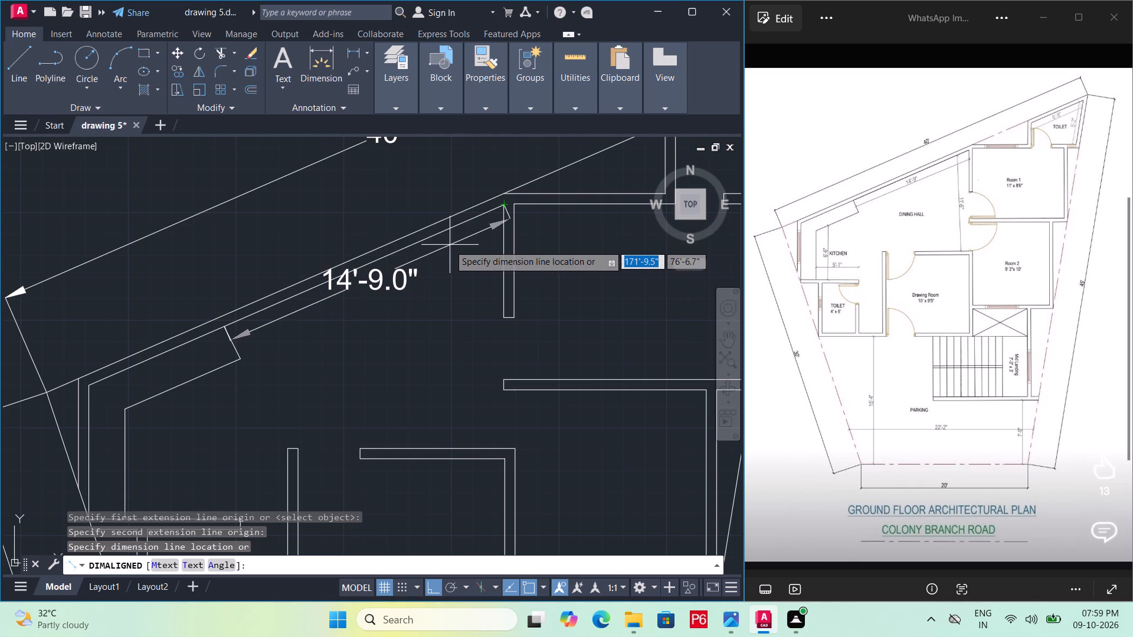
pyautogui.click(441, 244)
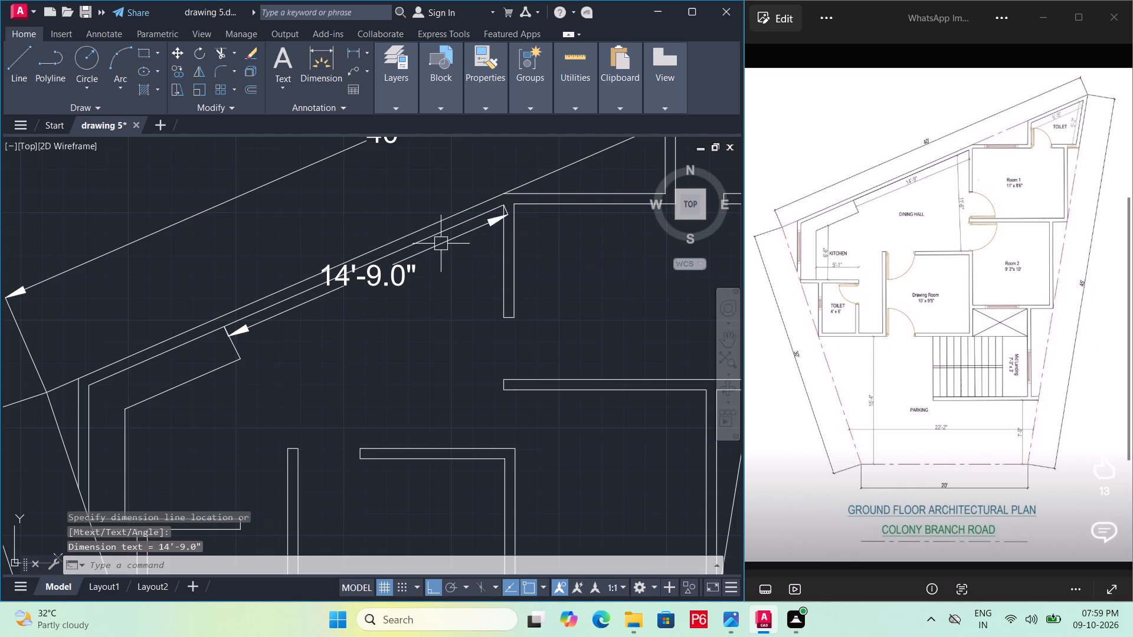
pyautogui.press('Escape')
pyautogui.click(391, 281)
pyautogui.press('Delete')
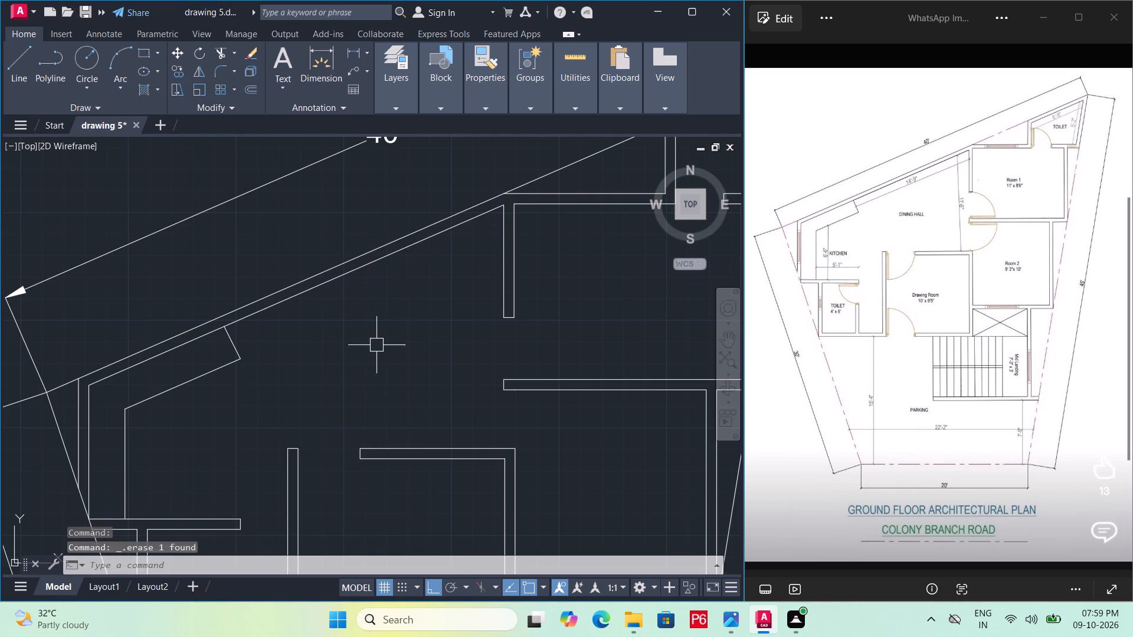
# Open the Standard dimension style for modification.
pyautogui.write('d')
pyautogui.press('space')
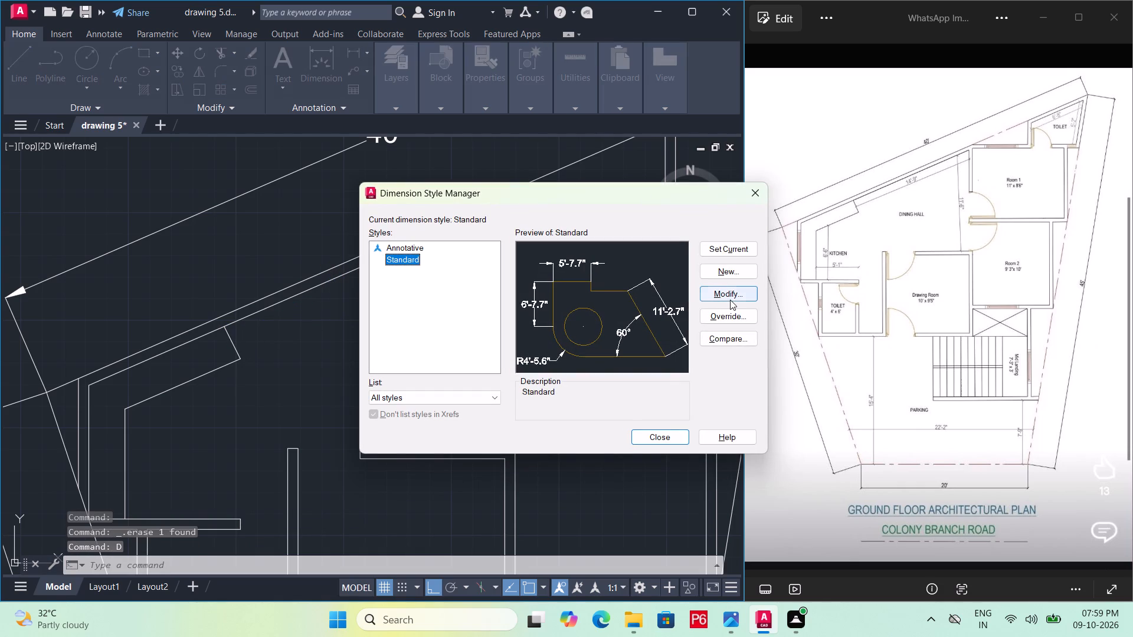
pyautogui.click(732, 297)
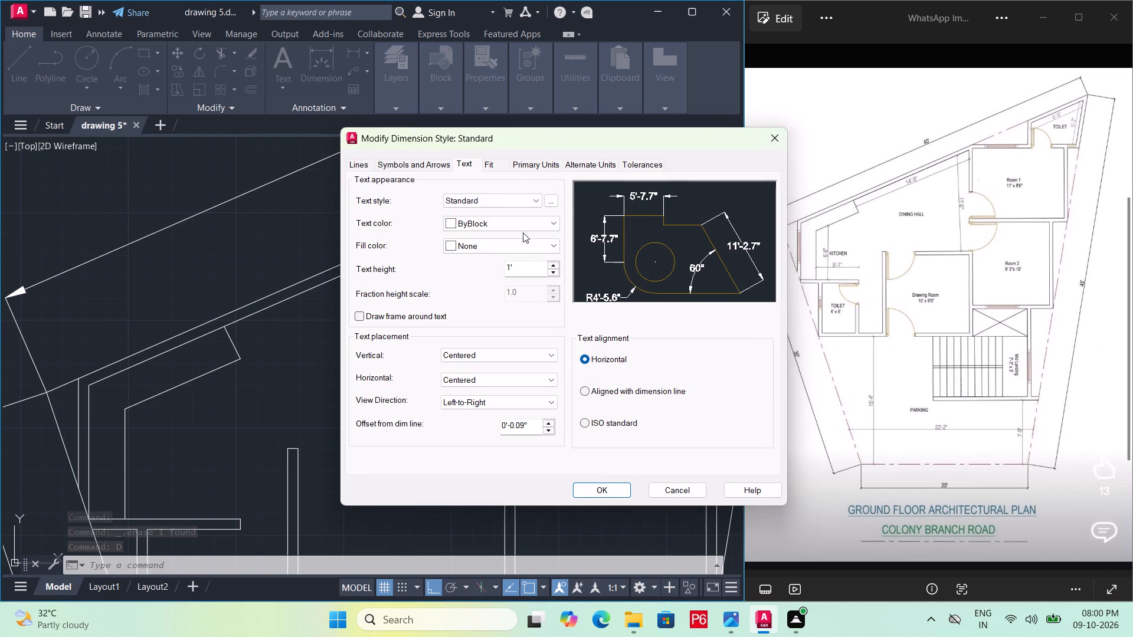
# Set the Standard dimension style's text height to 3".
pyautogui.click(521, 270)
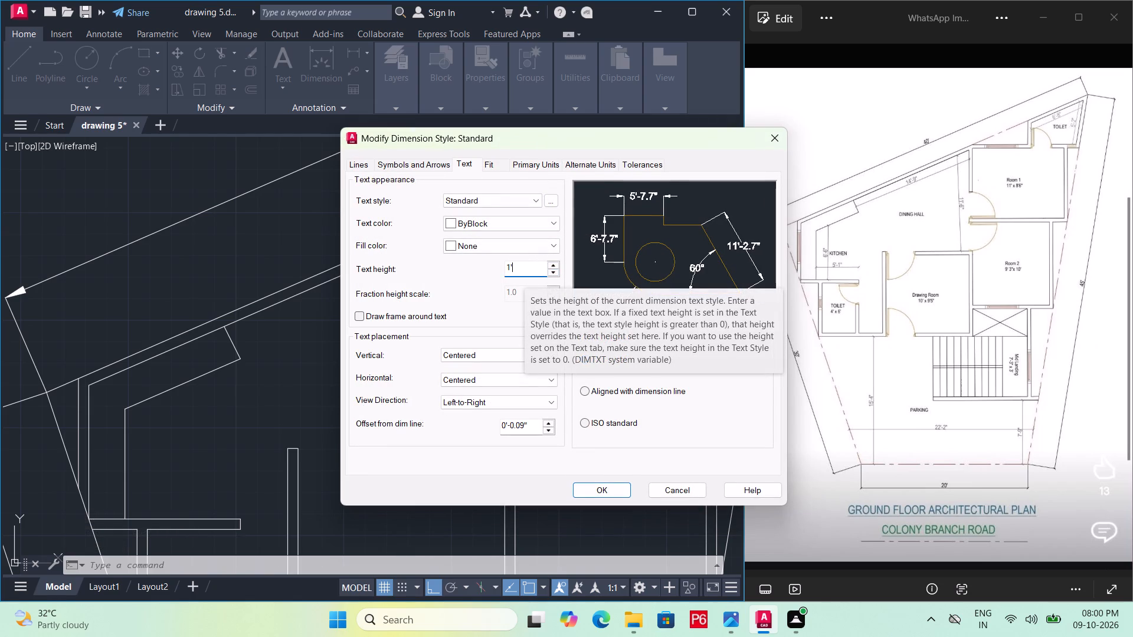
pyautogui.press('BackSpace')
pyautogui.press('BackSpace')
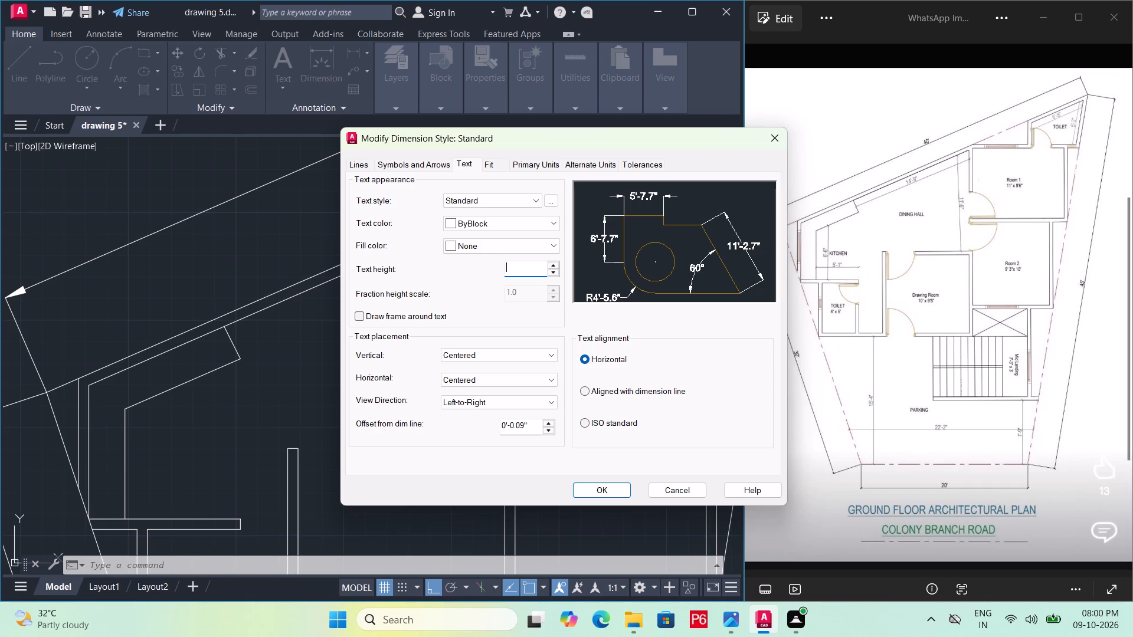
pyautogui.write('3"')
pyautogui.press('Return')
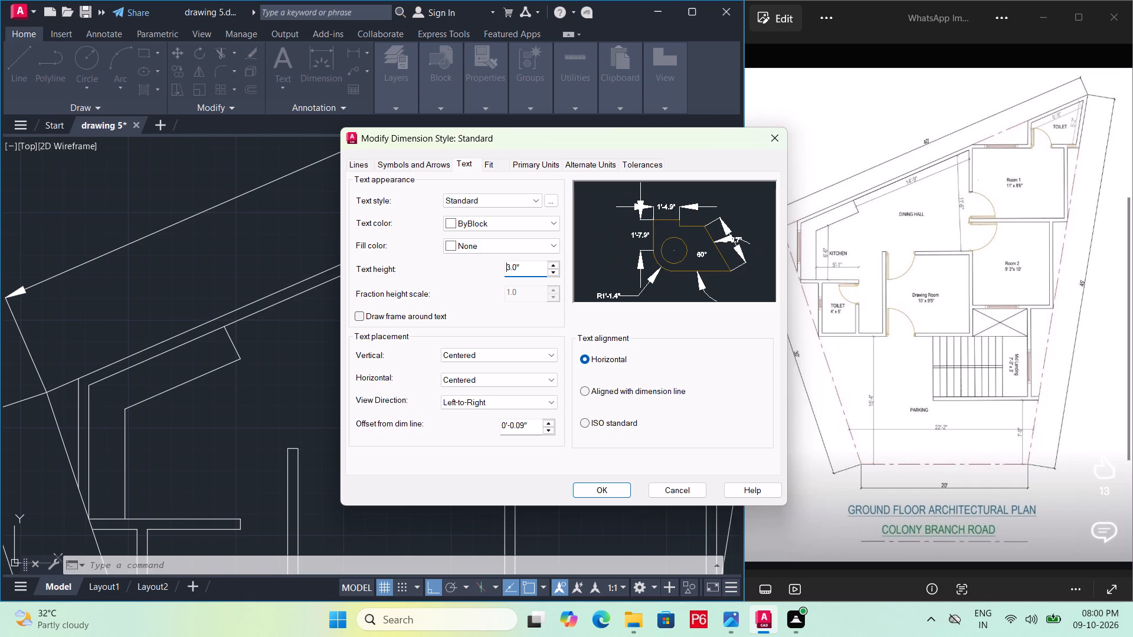
# Set the Standard dimension style's arrow size to 6".
pyautogui.click(420, 165)
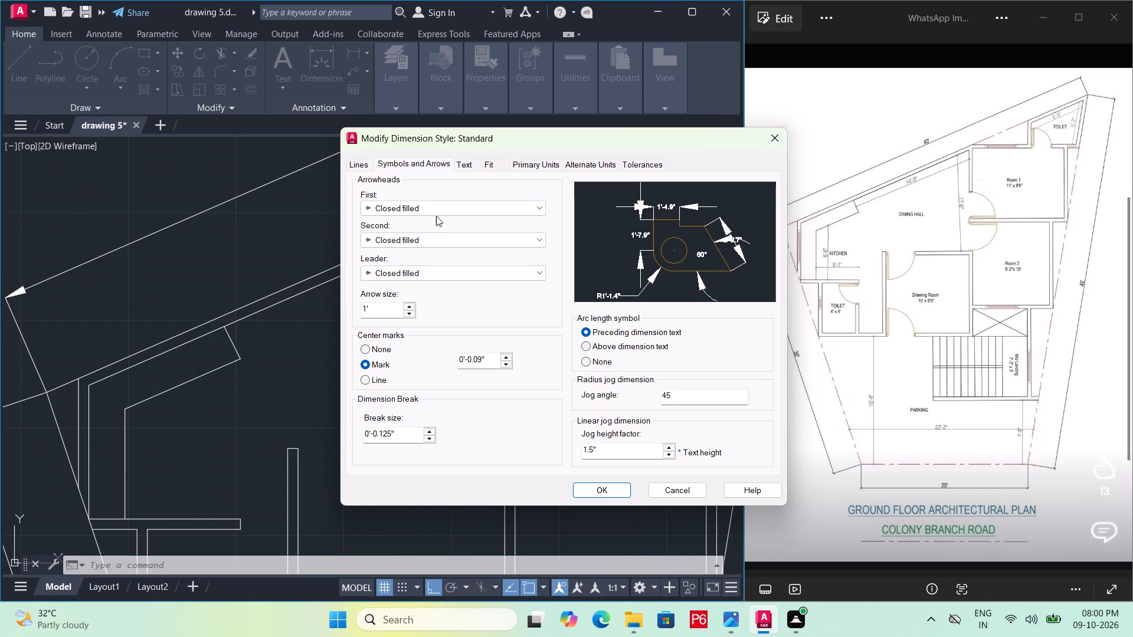
pyautogui.click(375, 309)
pyautogui.press('BackSpace')
pyautogui.press('BackSpace')
pyautogui.press('BackSpace')
pyautogui.press('BackSpace')
pyautogui.press('BackSpace')
pyautogui.press('BackSpace')
pyautogui.press('BackSpace')
pyautogui.write('6"')
pyautogui.press('Return')
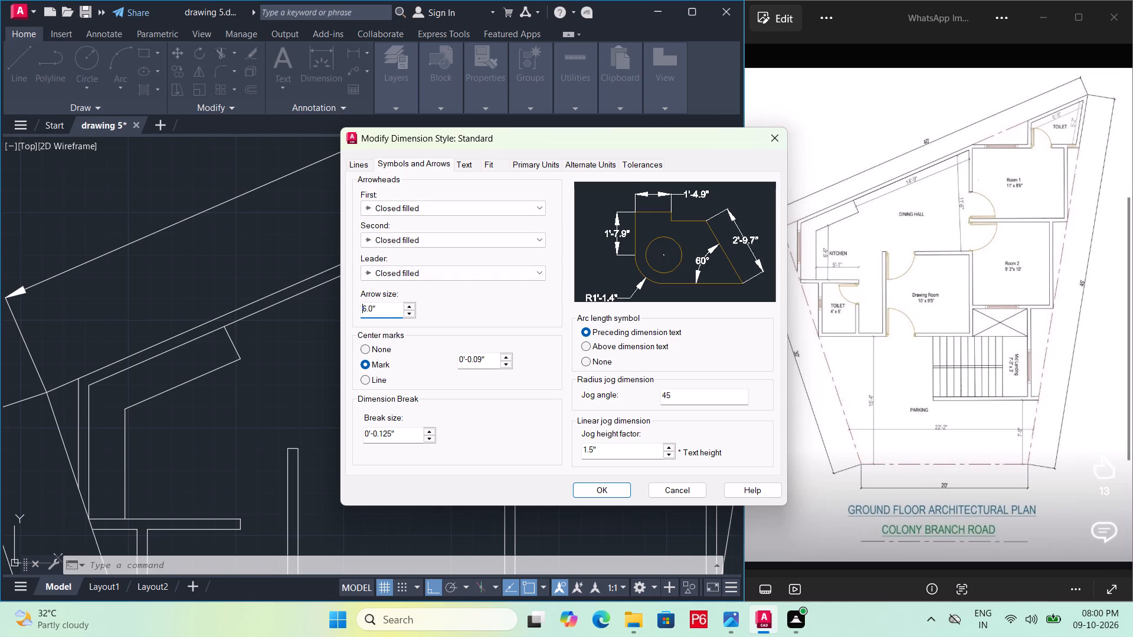
# Set the Standard dimension style's text height to 6", and apply the style changes.
pyautogui.click(472, 168)
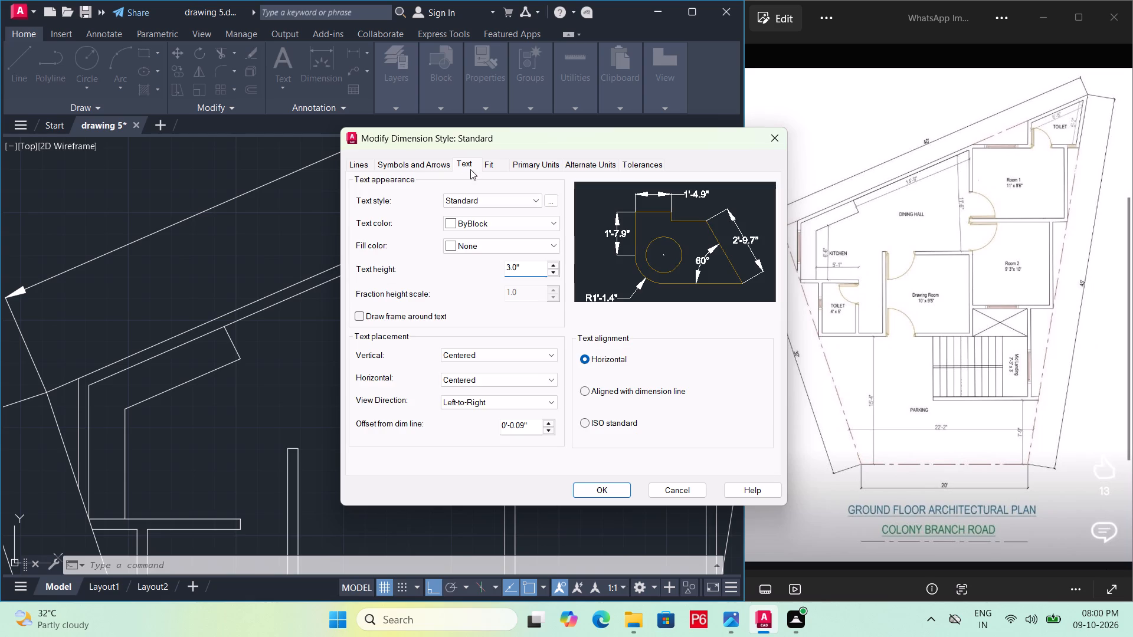
pyautogui.click(529, 264)
pyautogui.moveTo(511, 271); pyautogui.dragTo(489, 271)
pyautogui.click(489, 271)
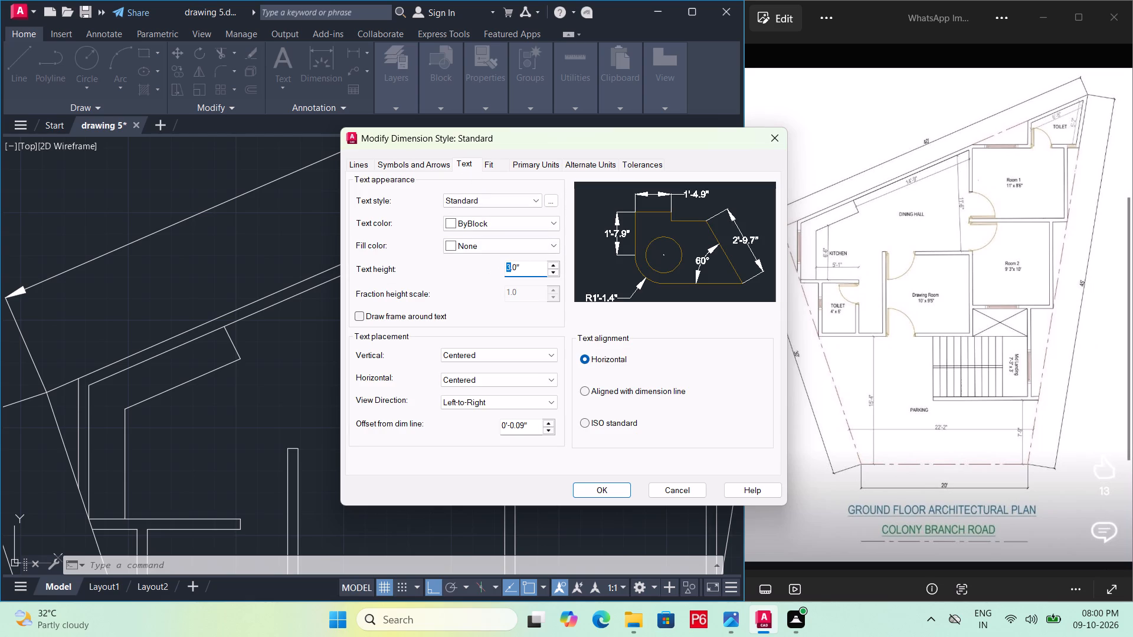
pyautogui.click(523, 270)
pyautogui.press('BackSpace')
pyautogui.press('BackSpace')
pyautogui.press('BackSpace')
pyautogui.press('BackSpace')
pyautogui.press('BackSpace')
pyautogui.press('BackSpace')
pyautogui.press('BackSpace')
pyautogui.write('6"')
pyautogui.press('Return')
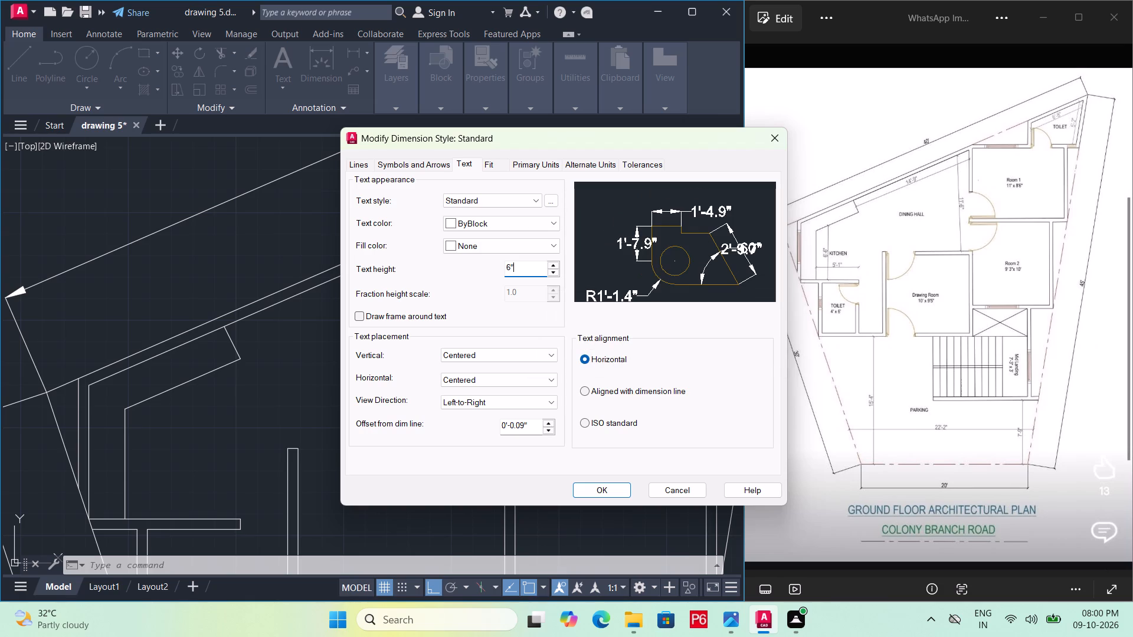
pyautogui.doubleClick(581, 492)
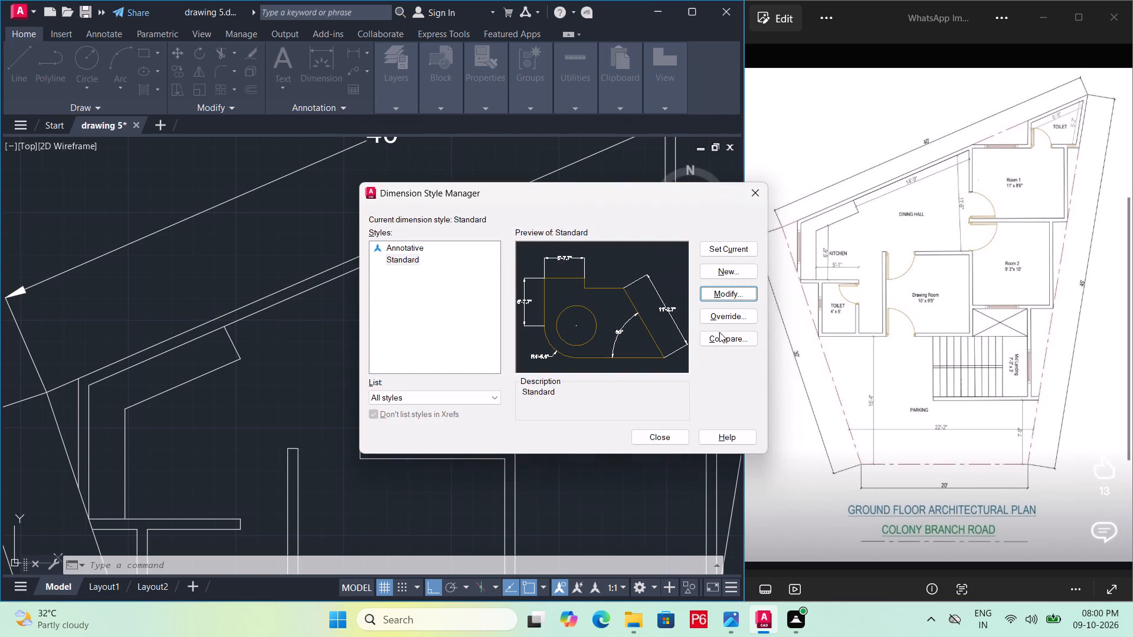
pyautogui.click(667, 434)
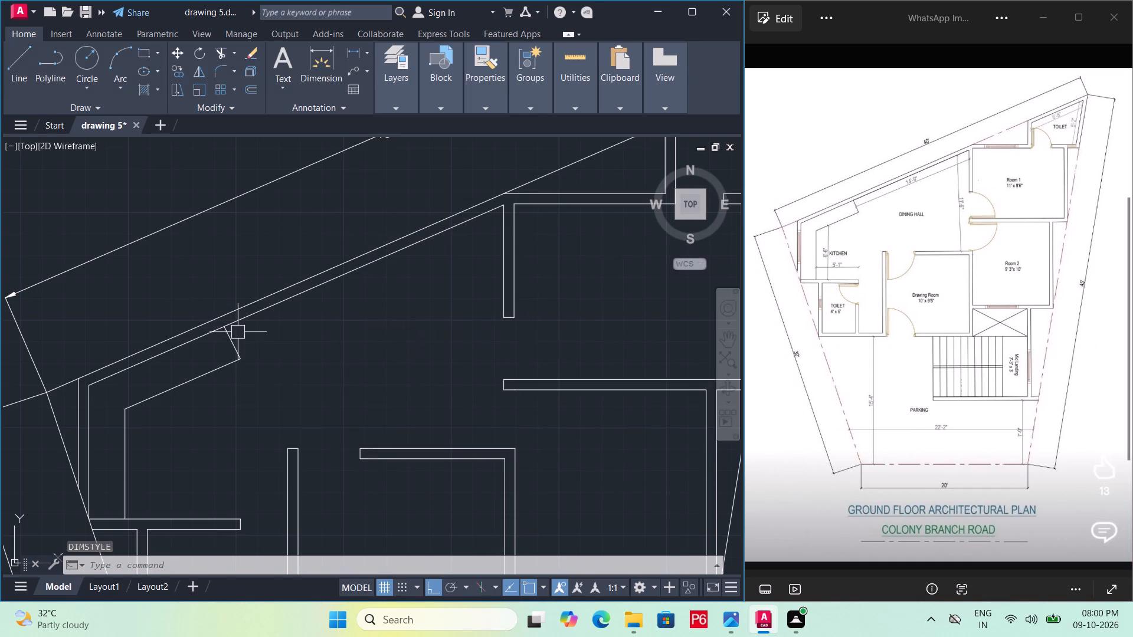
# Add an aligned dimension inside the dining hall's slanted wall, from the kitchen counter's end to the corner at Room 1's wall.
pyautogui.scroll(-1, 424, 327)
pyautogui.moveTo(402, 338); pyautogui.dragTo(372, 278, button='middle')
pyautogui.scroll(-1, 304, 288)
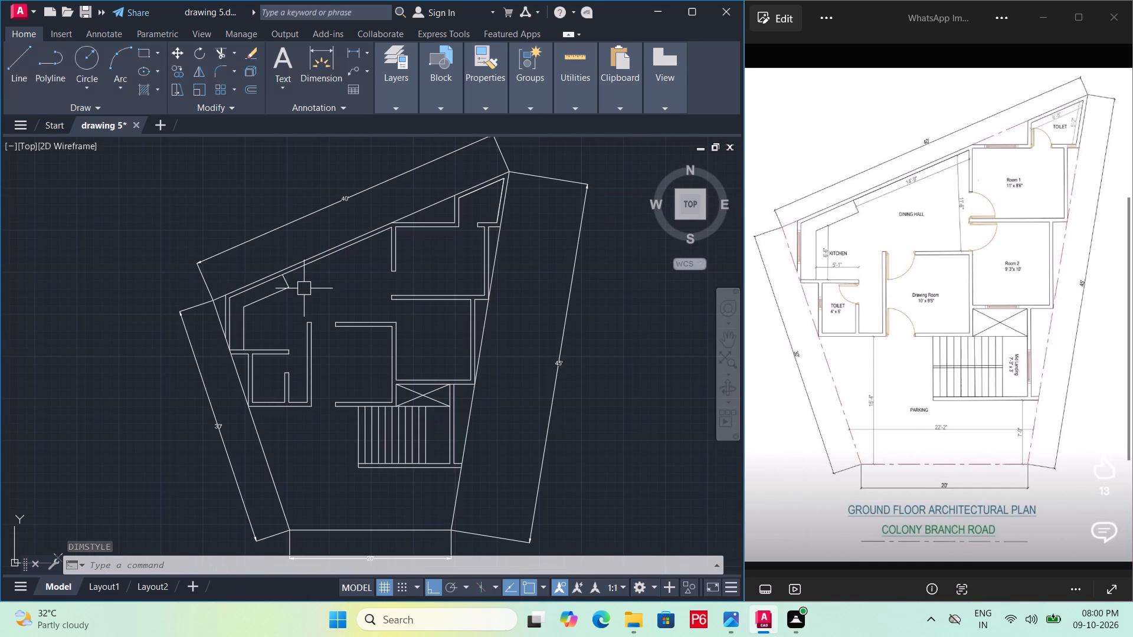
pyautogui.scroll(1, 312, 301)
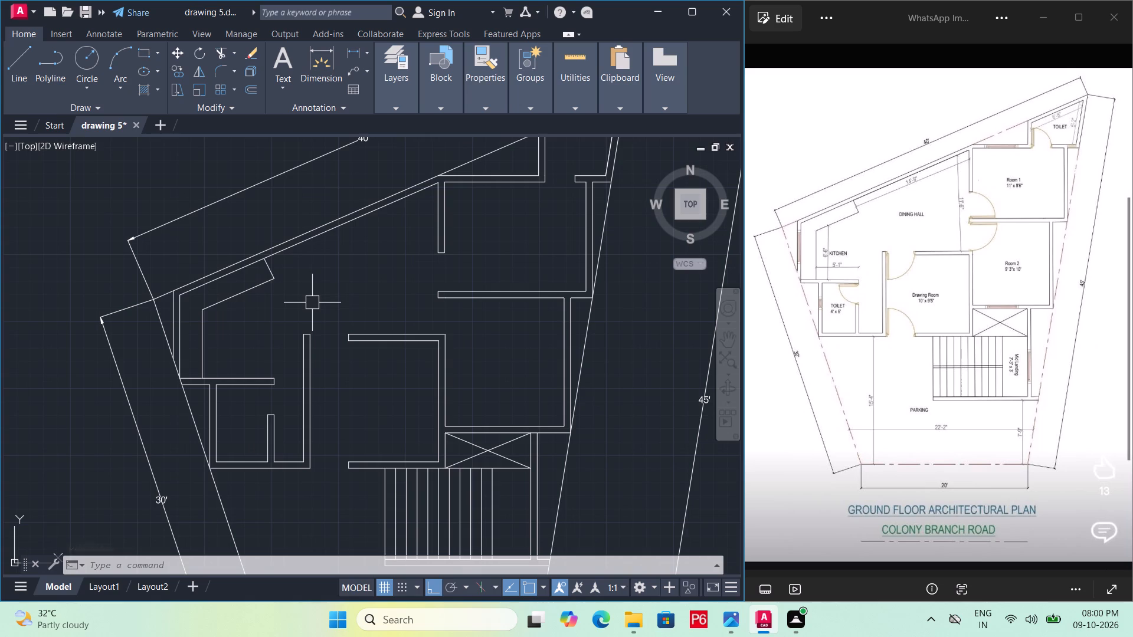
pyautogui.press('d')
pyautogui.write('im')
pyautogui.press('a')
pyautogui.write('li')
pyautogui.press('space')
pyautogui.scroll(2, 263, 247)
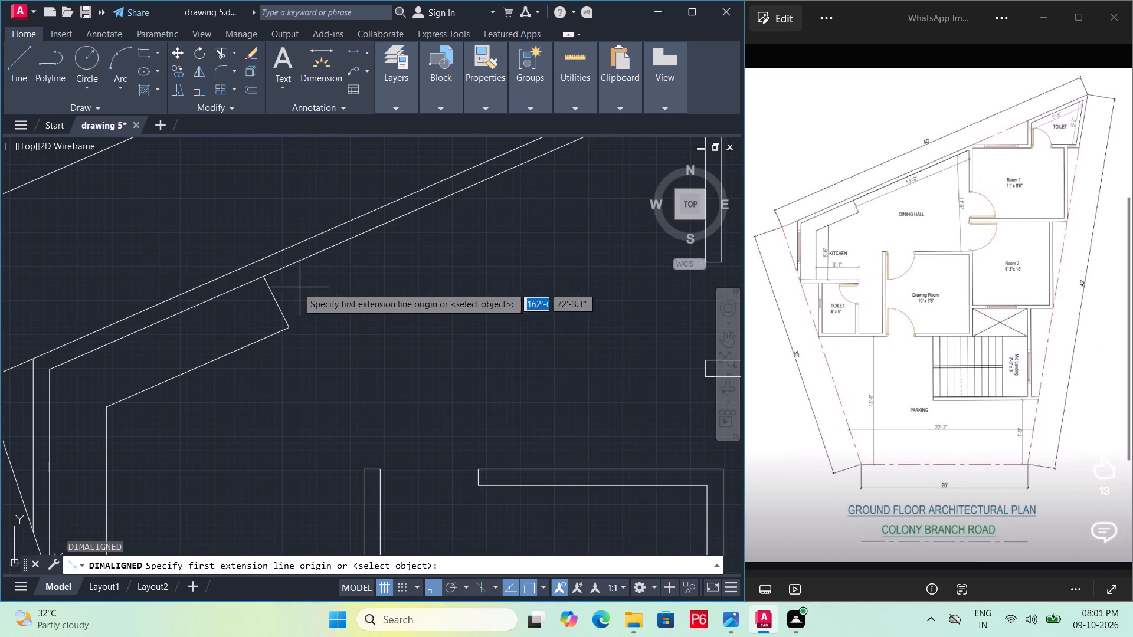
pyautogui.click(267, 281)
pyautogui.moveTo(379, 233); pyautogui.dragTo(159, 379, button='middle')
pyautogui.scroll(-1, 379, 233)
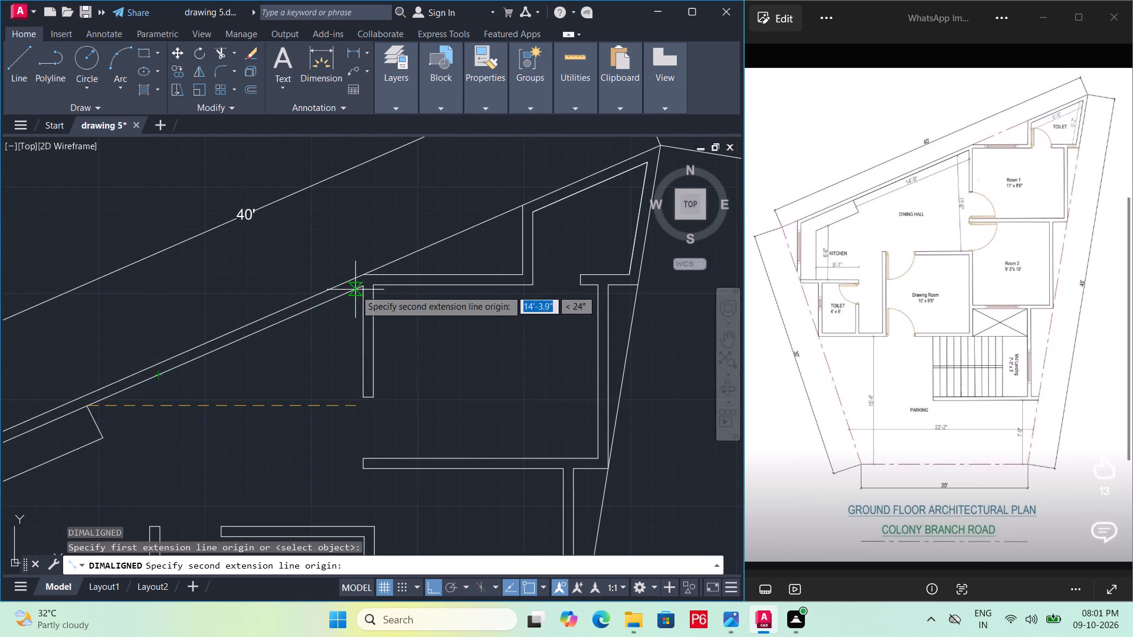
pyautogui.click(360, 286)
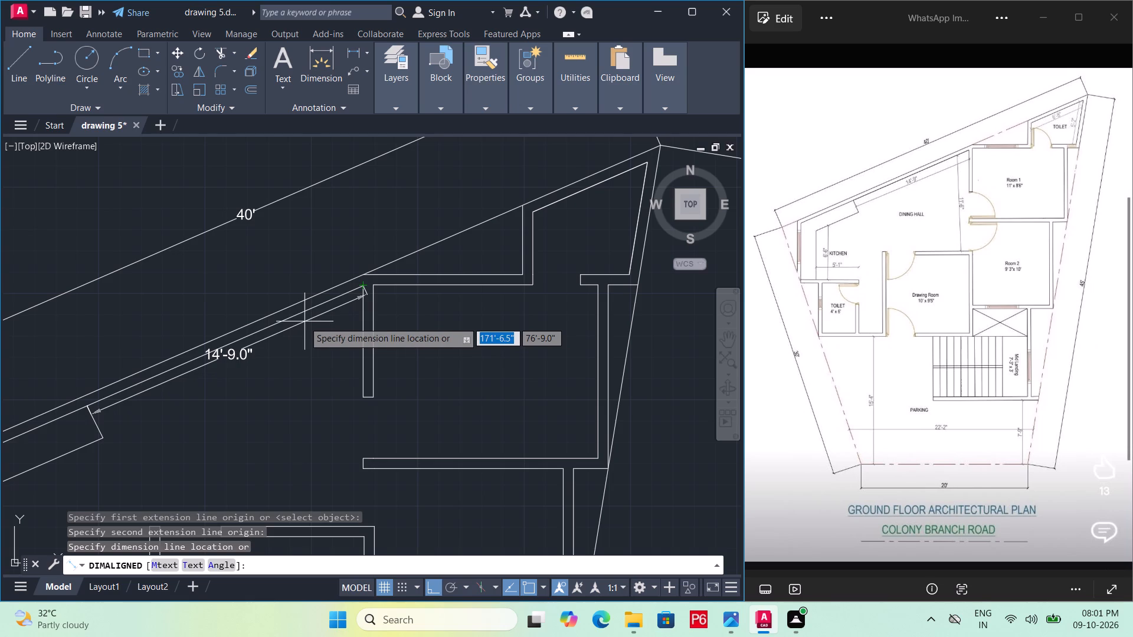
pyautogui.click(303, 324)
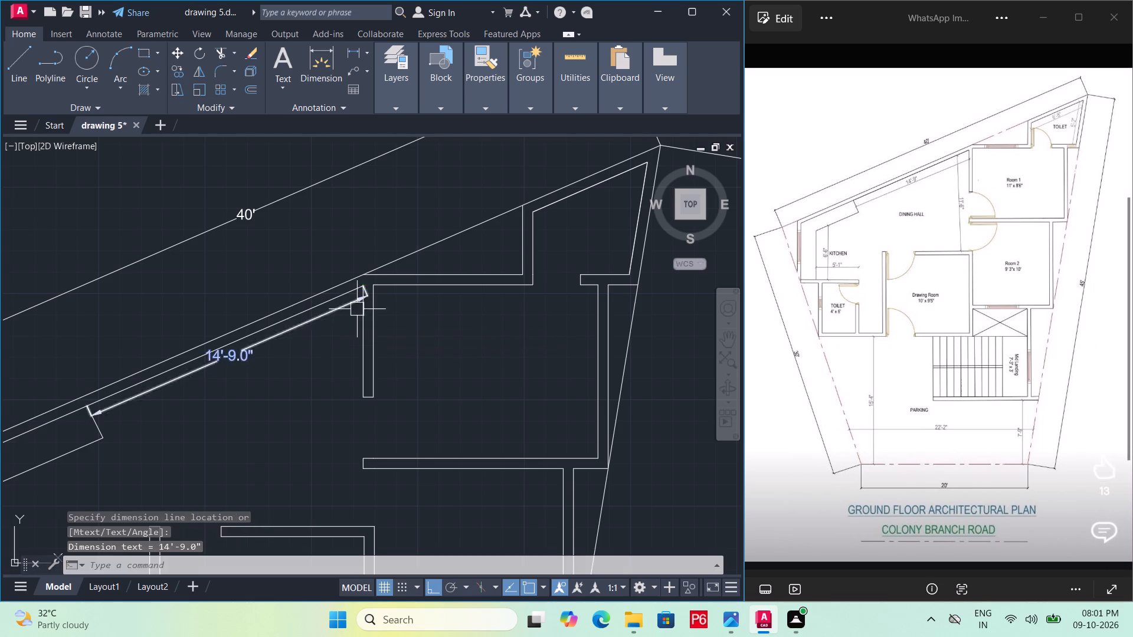
pyautogui.moveTo(357, 309); pyautogui.dragTo(420, 265, button='middle')
pyautogui.scroll(-1, 404, 307)
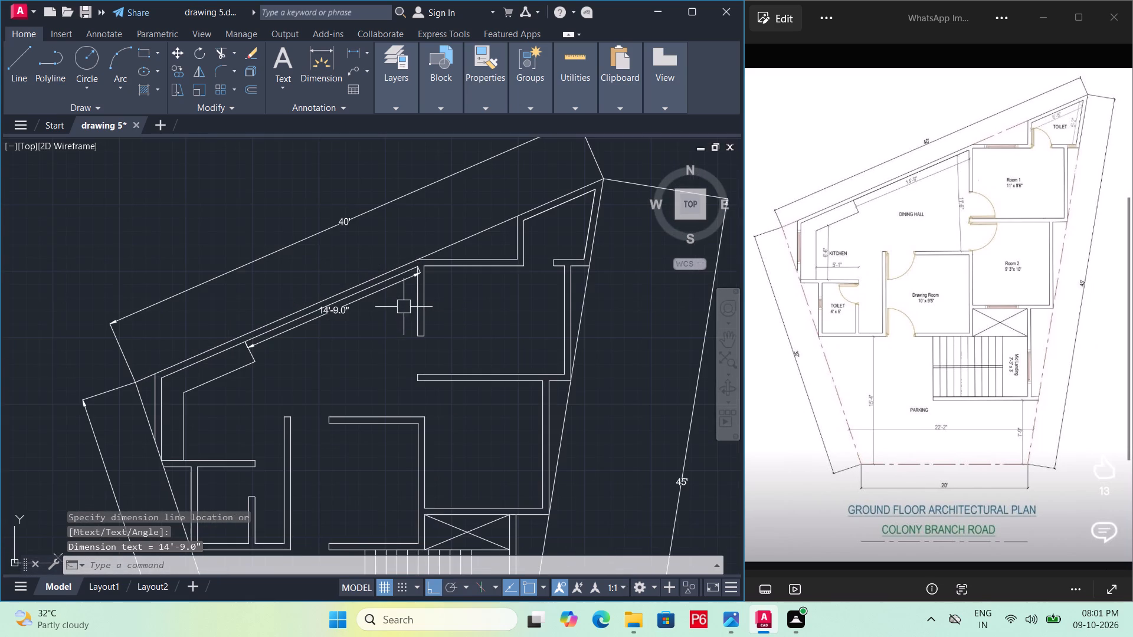
pyautogui.moveTo(404, 317); pyautogui.dragTo(412, 294, button='middle')
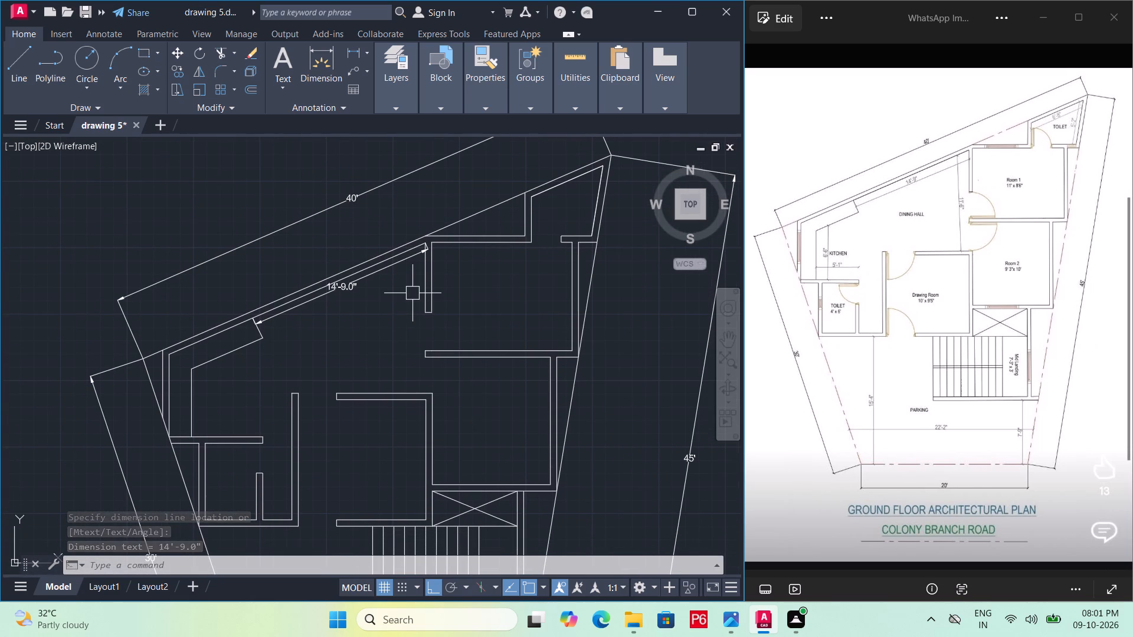
# Save the drawing.
pyautogui.hotkey('ctrl', 's')
pyautogui.hotkey('ctrl', 's')
# Measure the dining hall's vertical span from the slanted wall's corner at Room 1 to the drawing room's upper wall, using a linear dimension.
pyautogui.scroll(1, 416, 346)
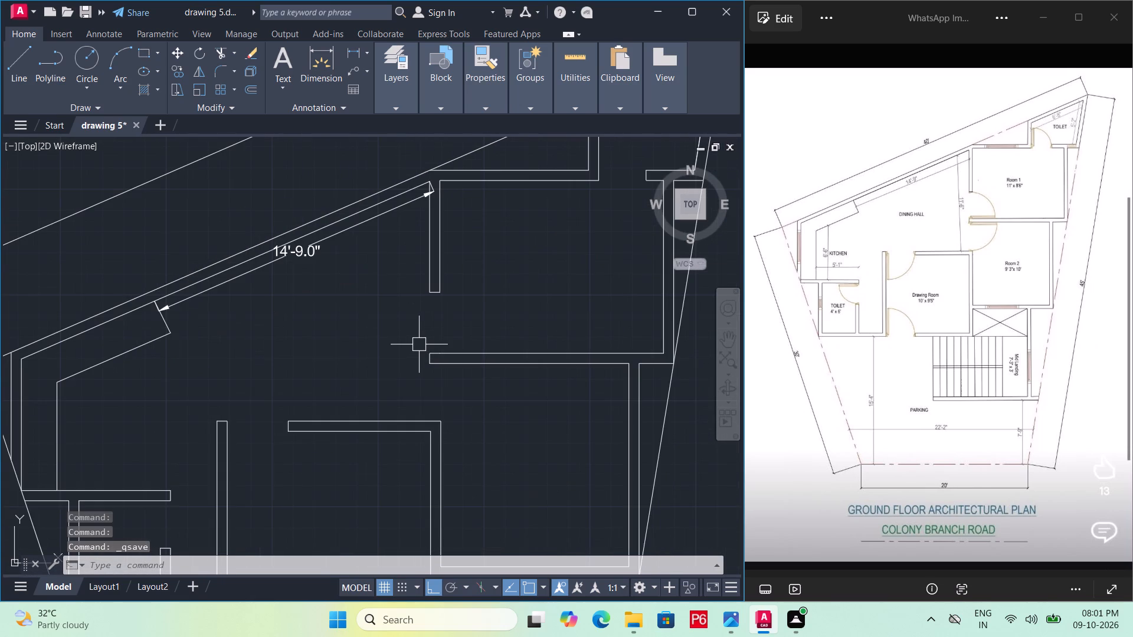
pyautogui.press('d')
pyautogui.write('iml')
pyautogui.write('in')
pyautogui.press('space')
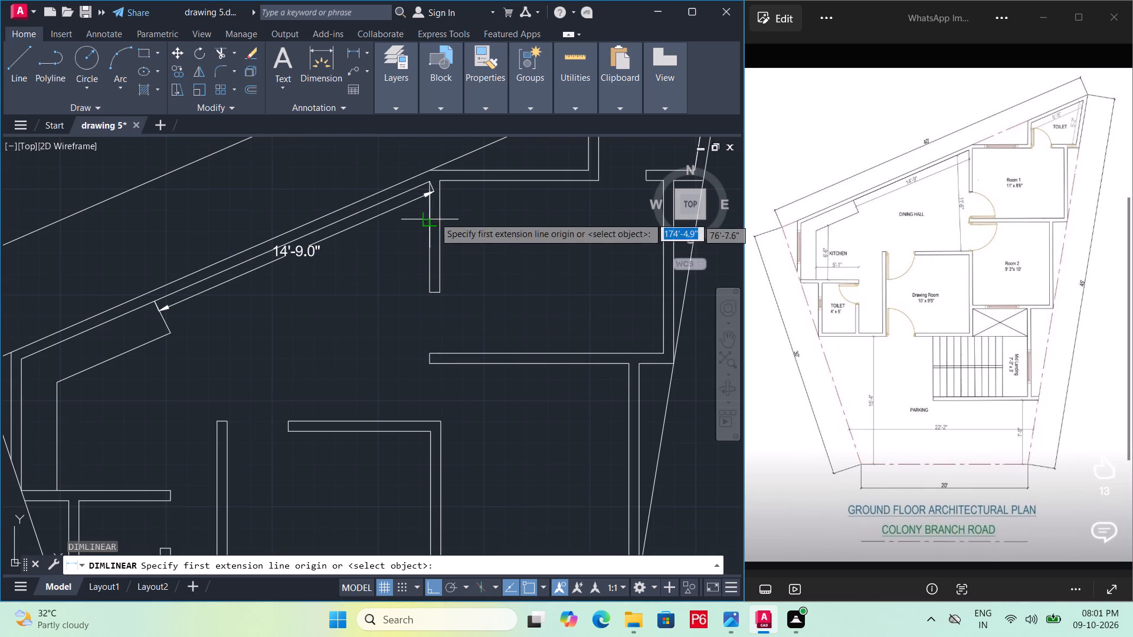
pyautogui.scroll(3, 422, 182)
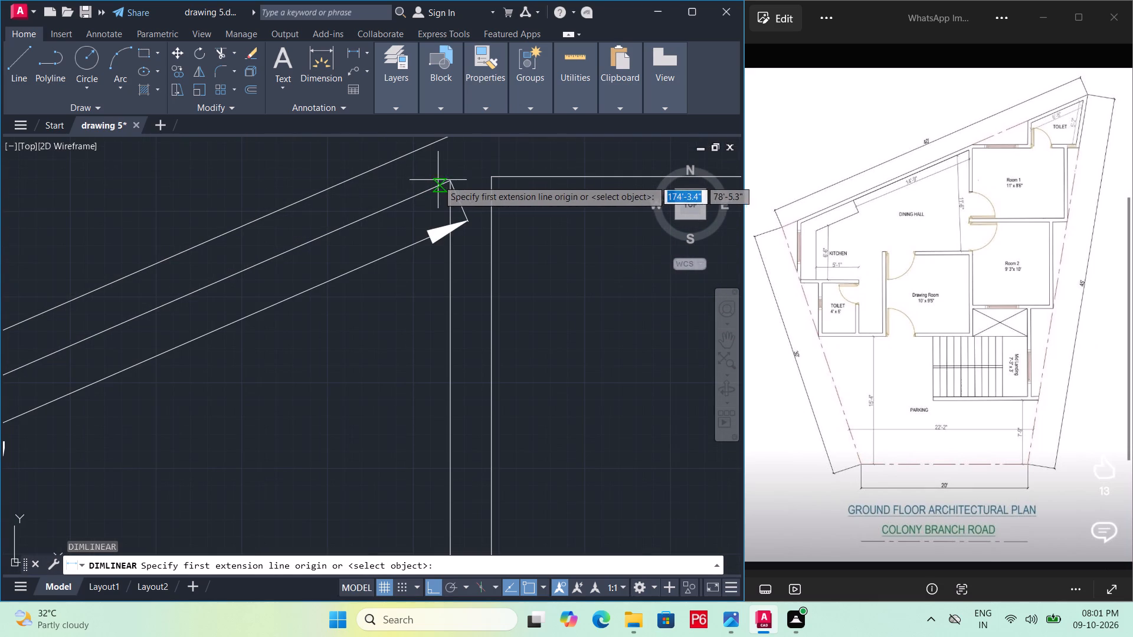
pyautogui.click(445, 183)
pyautogui.moveTo(416, 352); pyautogui.dragTo(417, 258, button='middle')
pyautogui.scroll(-1, 416, 349)
pyautogui.scroll(-2, 417, 254)
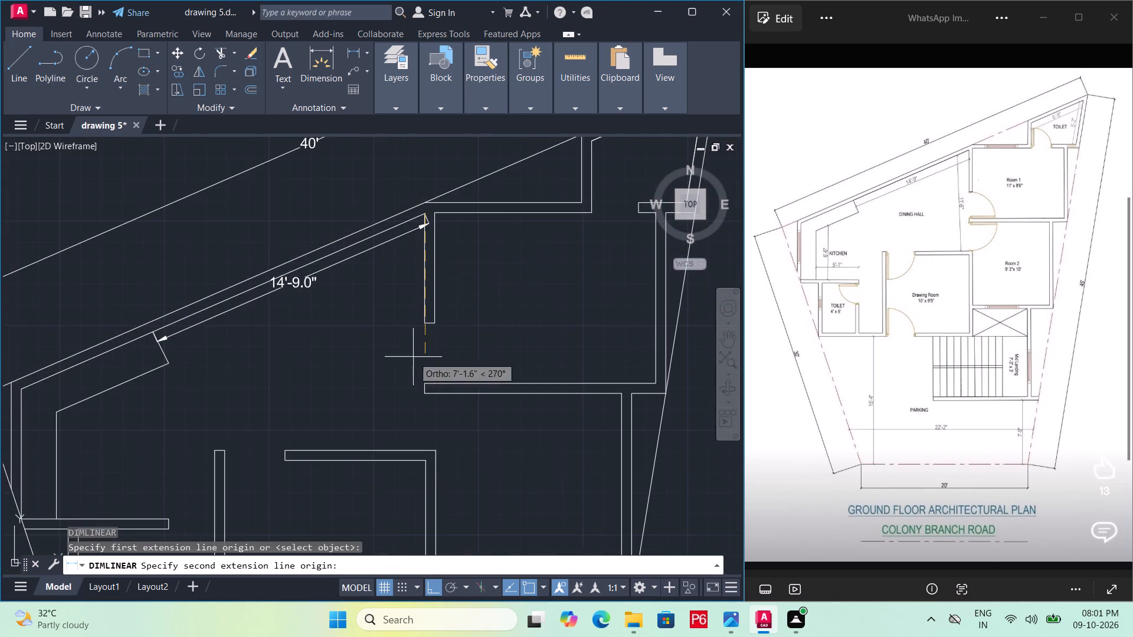
pyautogui.scroll(2, 423, 452)
pyautogui.click(422, 449)
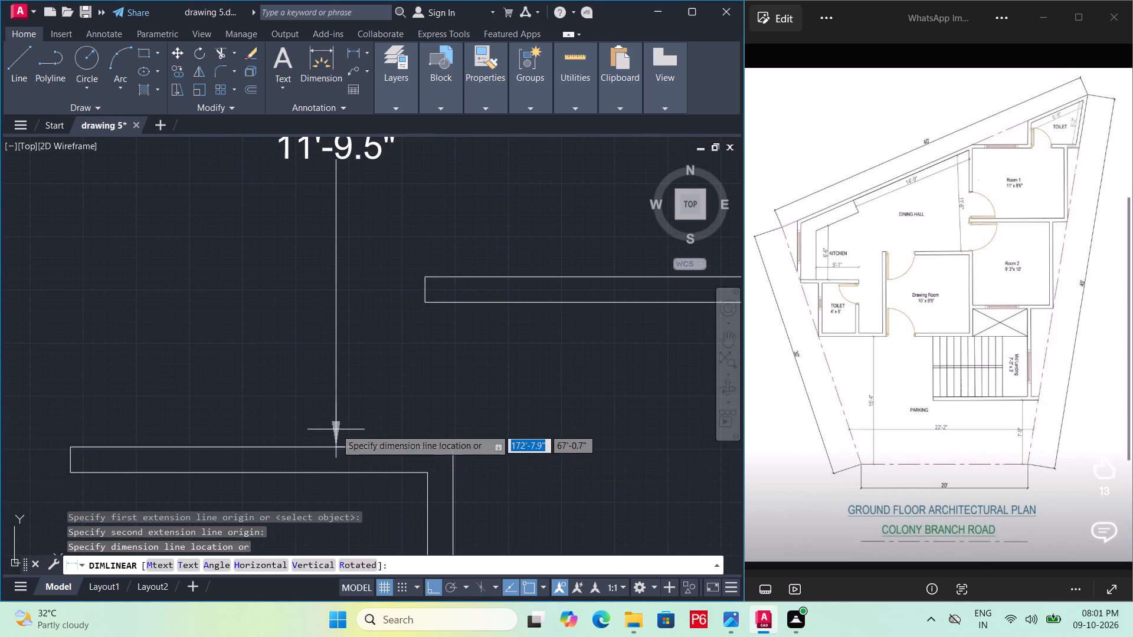
pyautogui.scroll(-1, 343, 425)
pyautogui.moveTo(343, 425); pyautogui.dragTo(355, 468, button='middle')
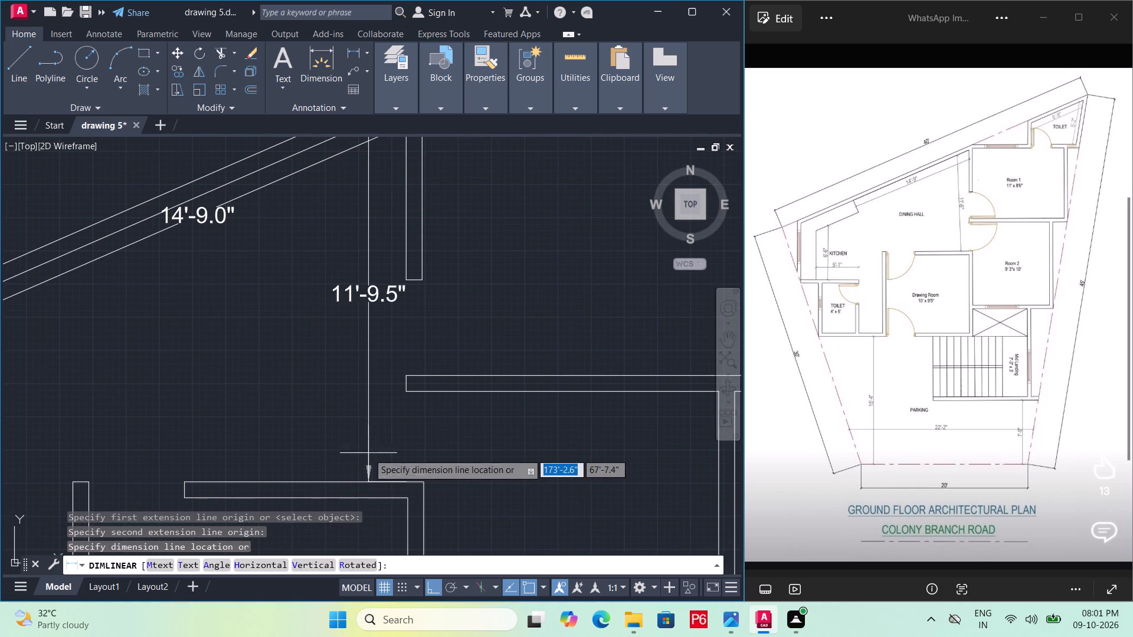
pyautogui.scroll(-1, 381, 434)
pyautogui.moveTo(370, 429); pyautogui.dragTo(382, 386, button='middle')
pyautogui.scroll(-1, 370, 422)
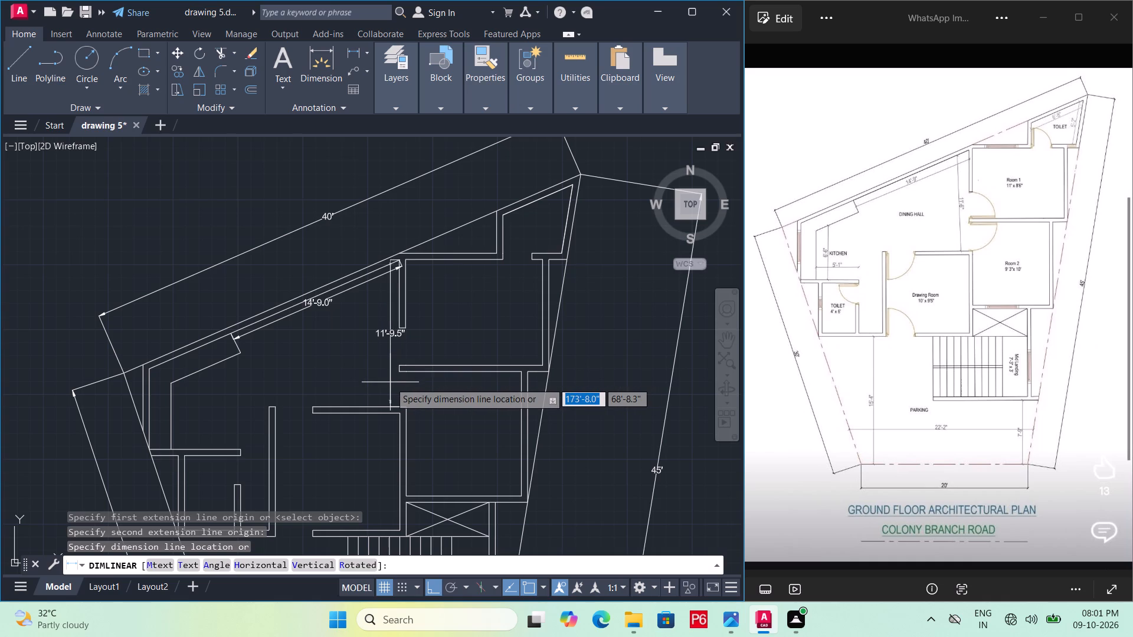
pyautogui.press('Escape')
# Measure the kitchen's vertical clearance from the slanted counter edge to the toilet's upper wall, using a linear dimension.
pyautogui.moveTo(386, 380); pyautogui.dragTo(397, 323, button='middle')
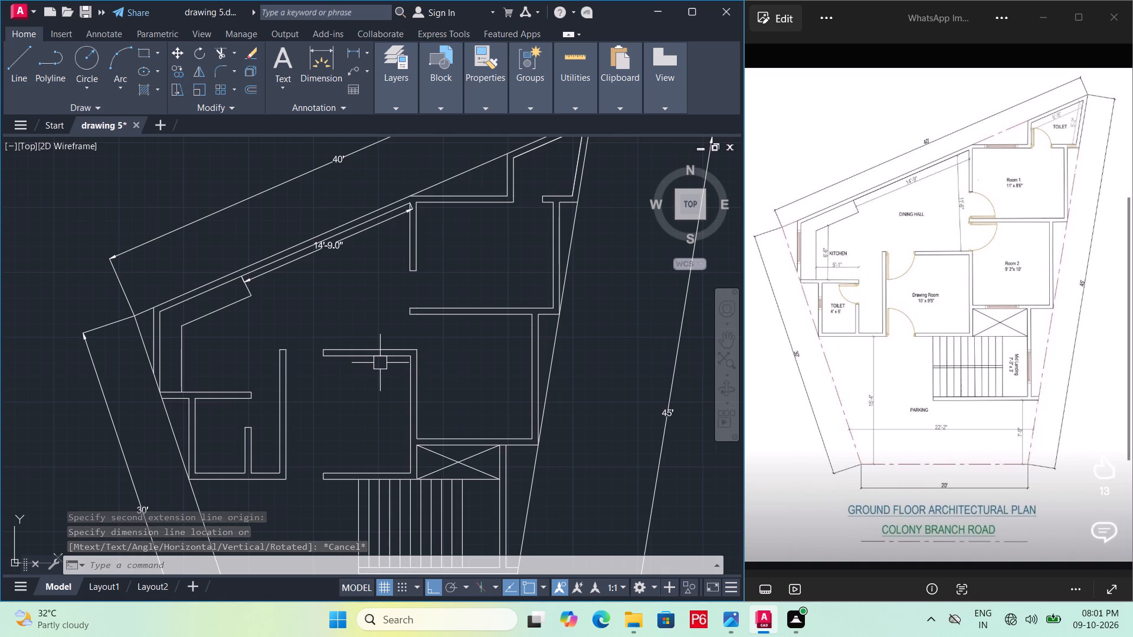
pyautogui.moveTo(379, 363); pyautogui.dragTo(378, 329, button='middle')
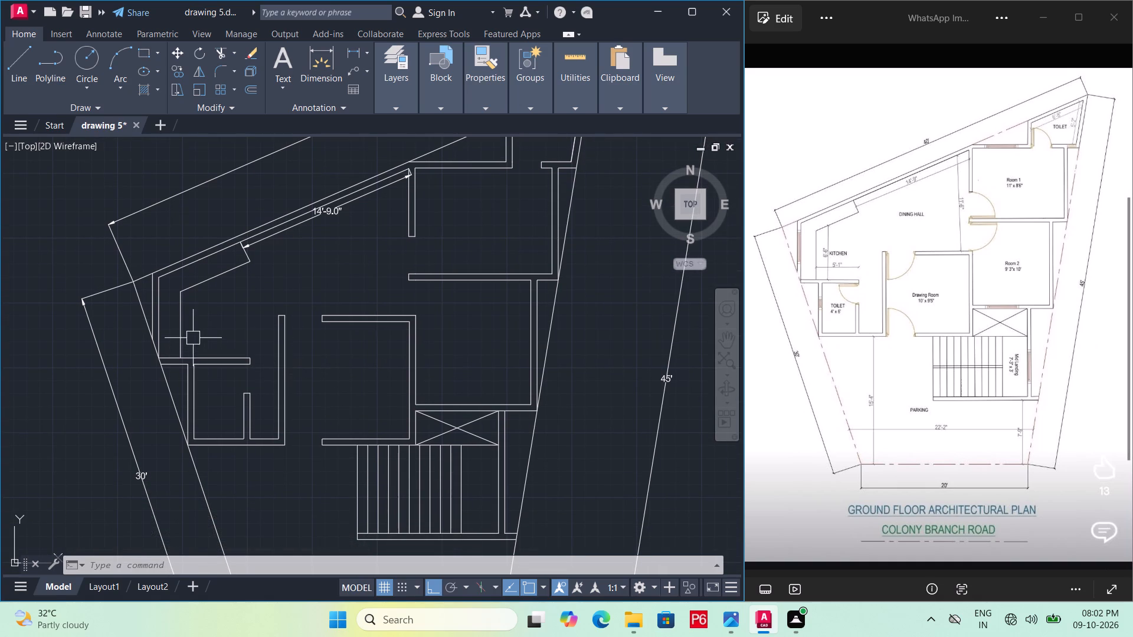
pyautogui.scroll(1, 194, 334)
pyautogui.moveTo(193, 334); pyautogui.dragTo(211, 317, button='middle')
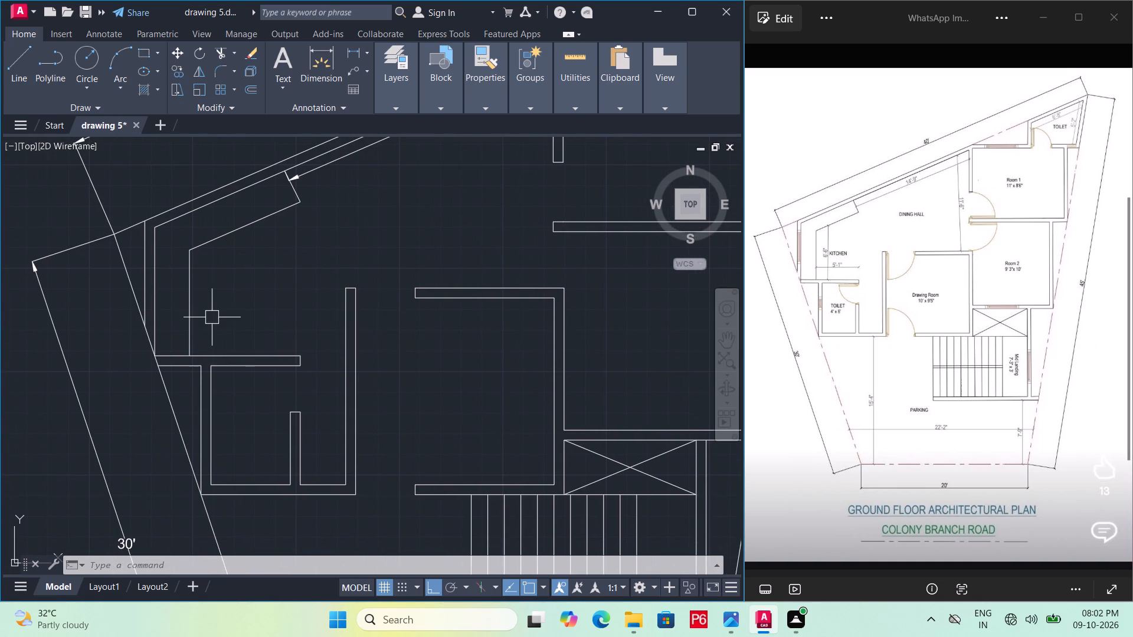
pyautogui.write('dimlin')
pyautogui.press('space')
pyautogui.click(227, 239)
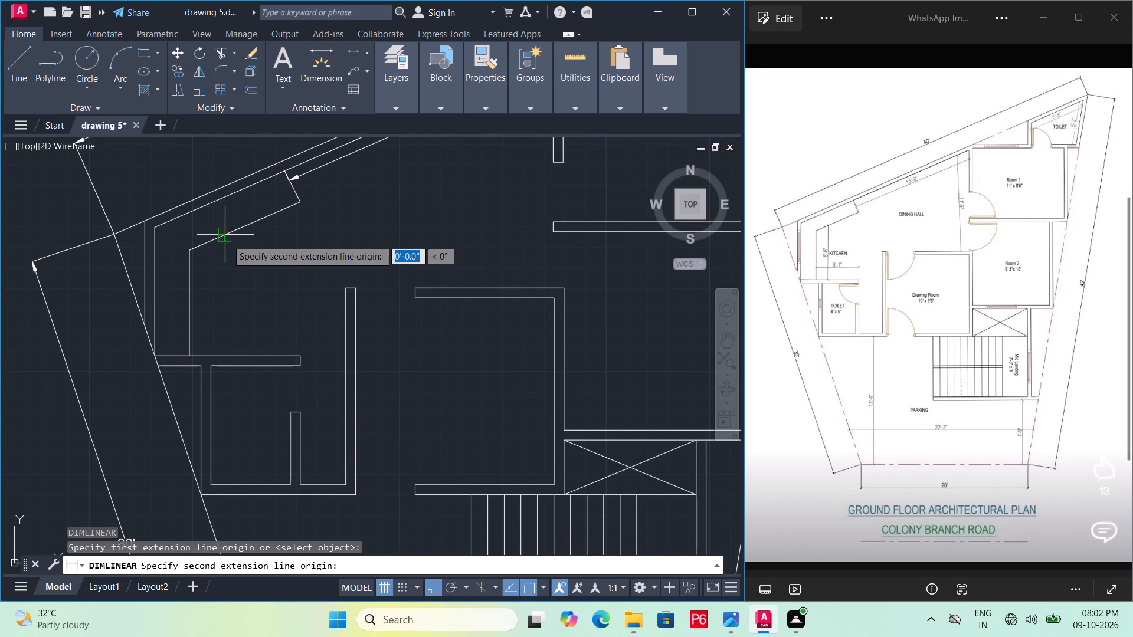
pyautogui.click(224, 354)
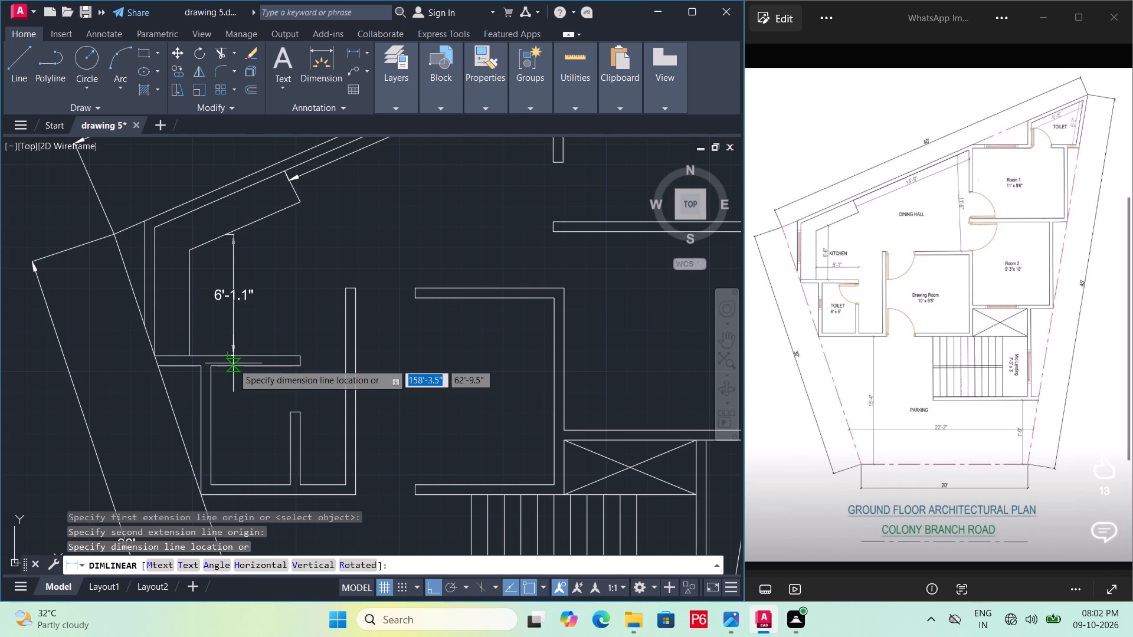
pyautogui.press('Escape')
# Save the drawing.
pyautogui.hotkey('ctrl', 's')
pyautogui.hotkey('ctrl', 's')
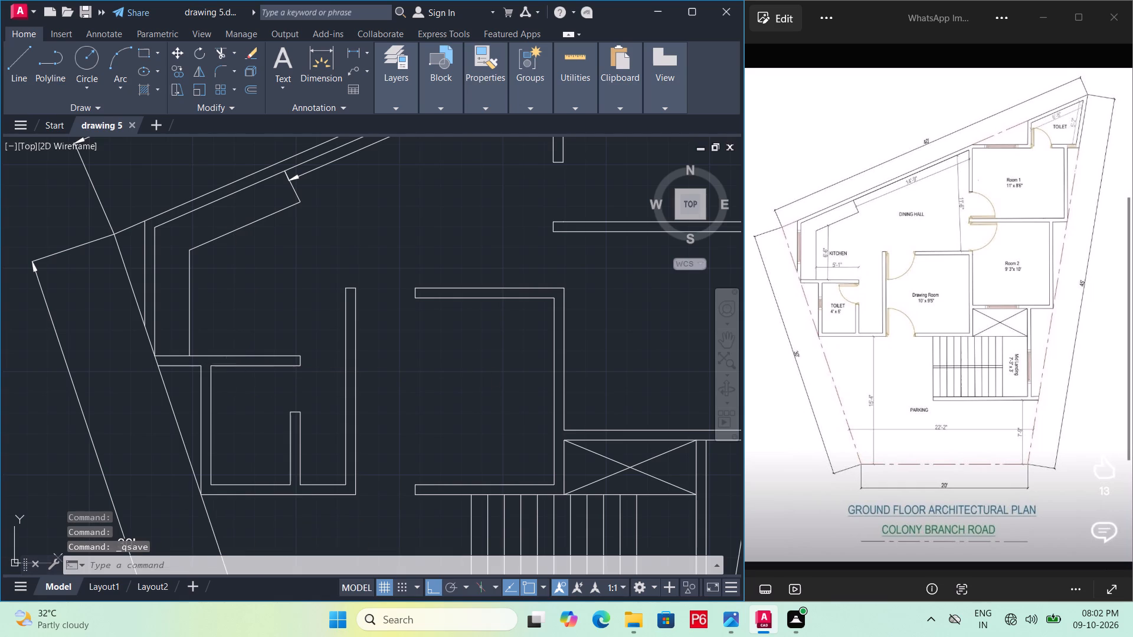
pyautogui.hotkey('ctrl', 's')
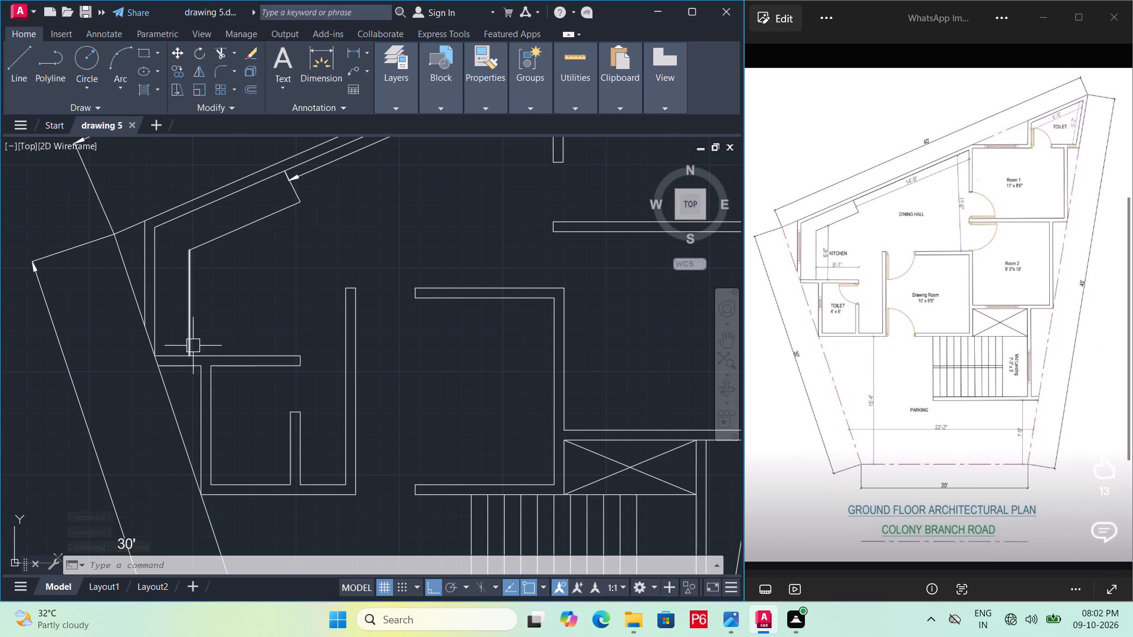
# Measure the kitchen's width from the counter's vertical edge to the end of the toilet's upper wall, using a linear dimension.
pyautogui.write('dim')
pyautogui.write('lin')
pyautogui.press('space')
pyautogui.moveTo(192, 354); pyautogui.dragTo(198, 354)
pyautogui.click(299, 357)
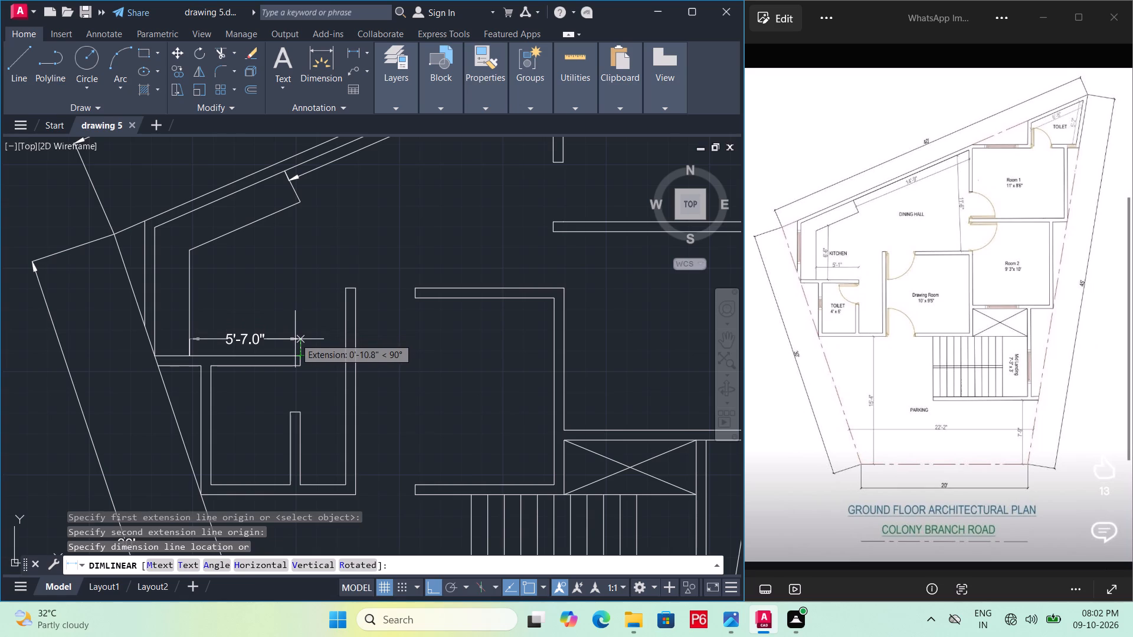
pyautogui.press('Escape')
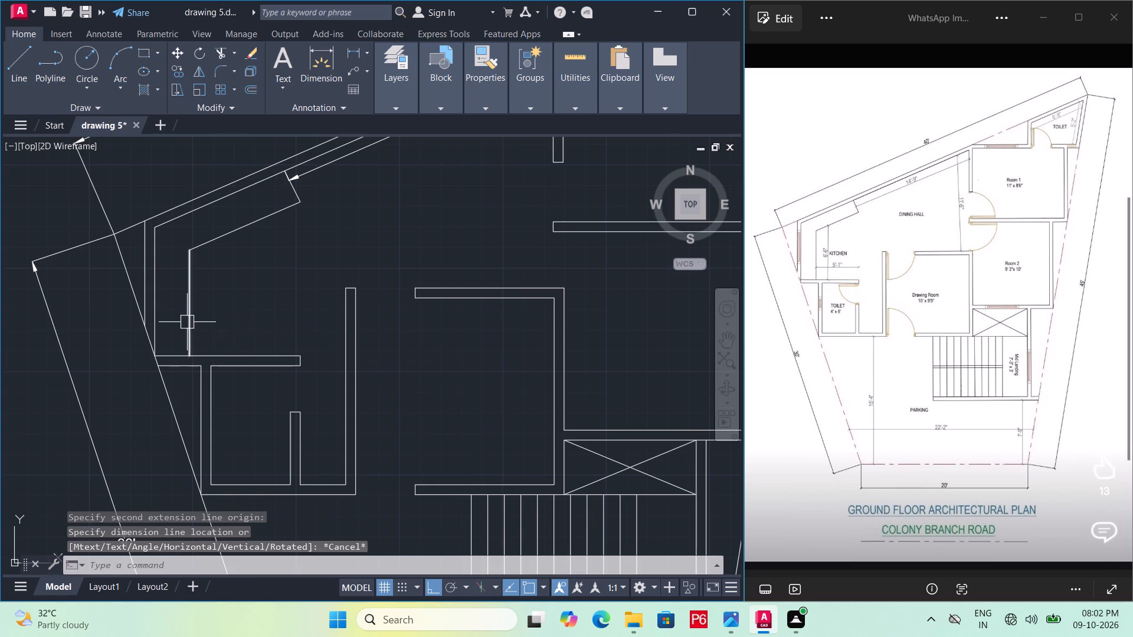
# Offset the kitchen counter's vertical edge 5'1" into the kitchen, toward the end of the toilet's upper wall.
pyautogui.press('o')
pyautogui.press('Return')
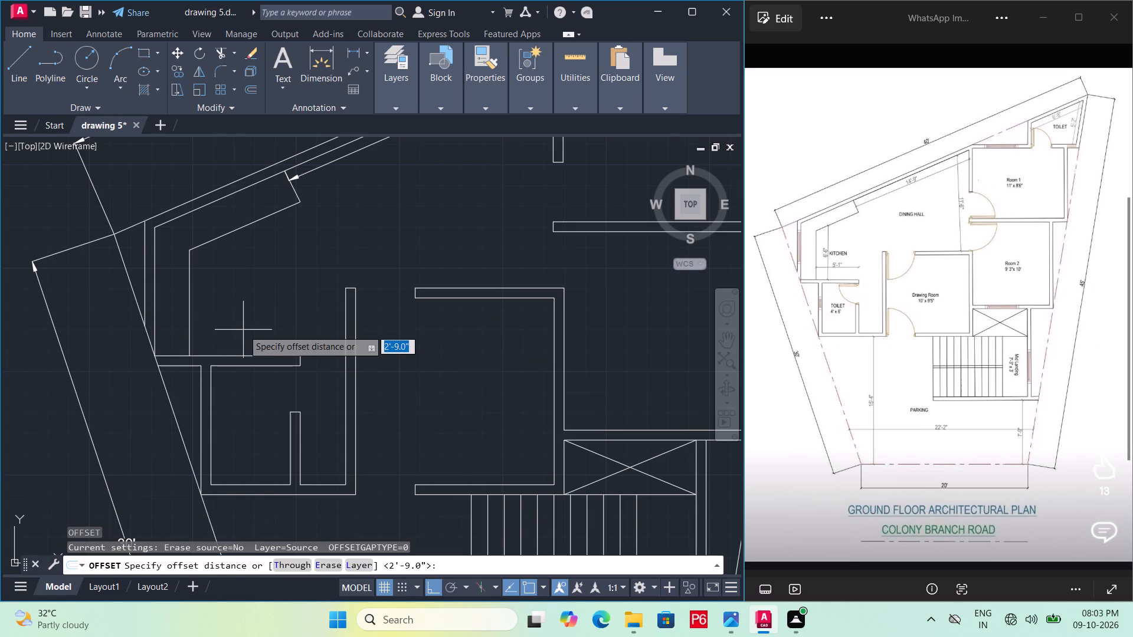
pyautogui.write('5\'1"')
pyautogui.press('Return')
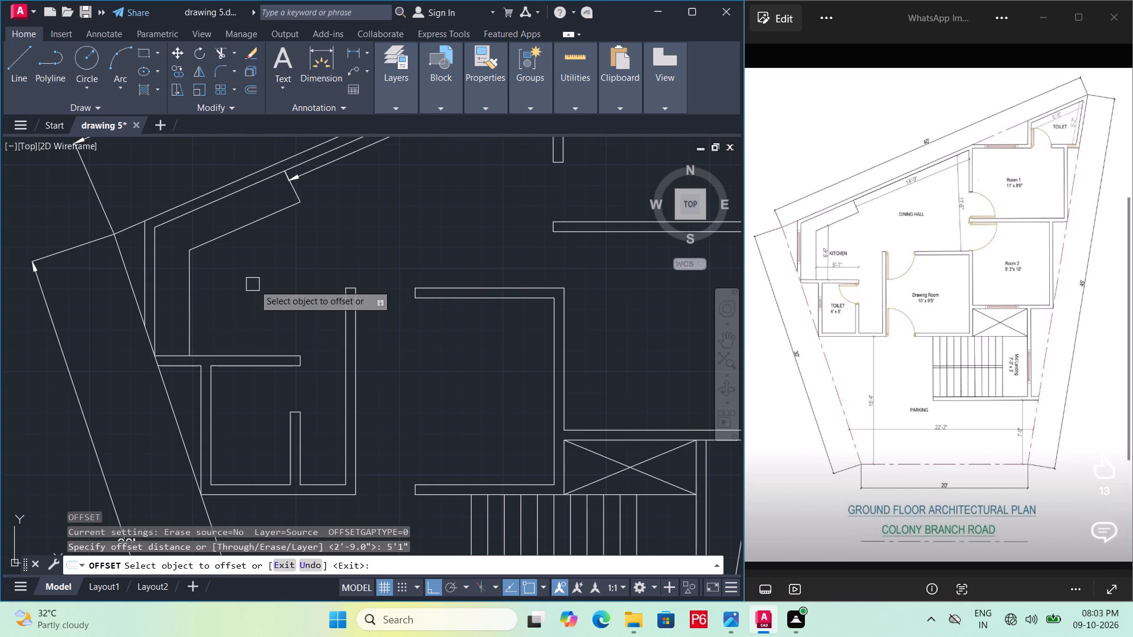
pyautogui.click(188, 310)
pyautogui.click(264, 329)
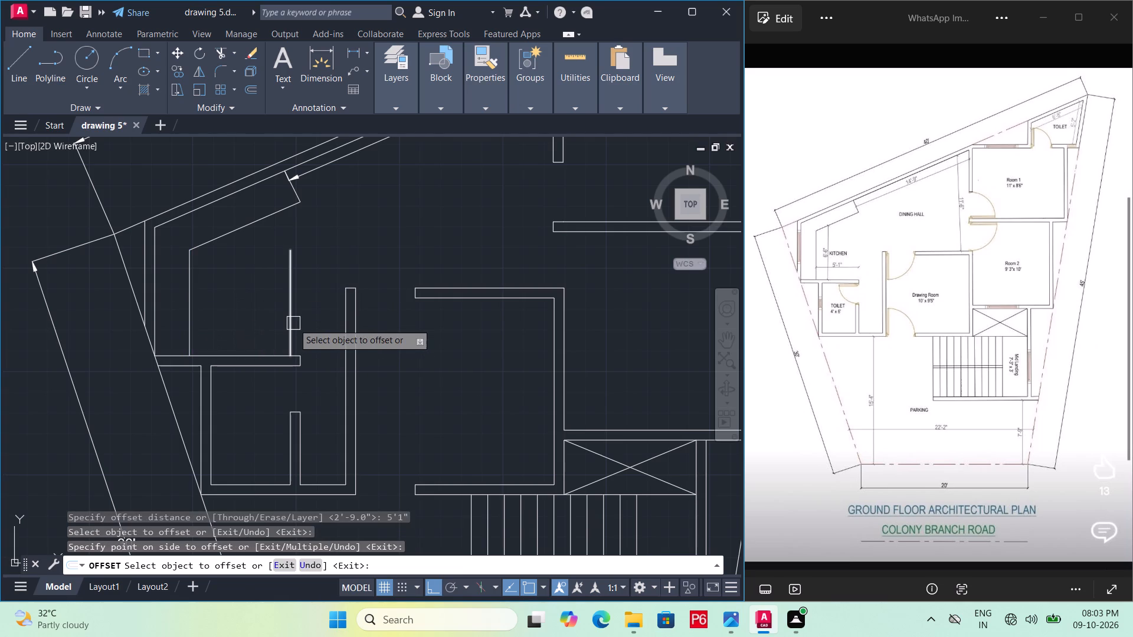
pyautogui.press('Escape')
# Extend the offset line down through the toilet's upper wall to the top of the toilet's short partition.
pyautogui.scroll(1, 294, 328)
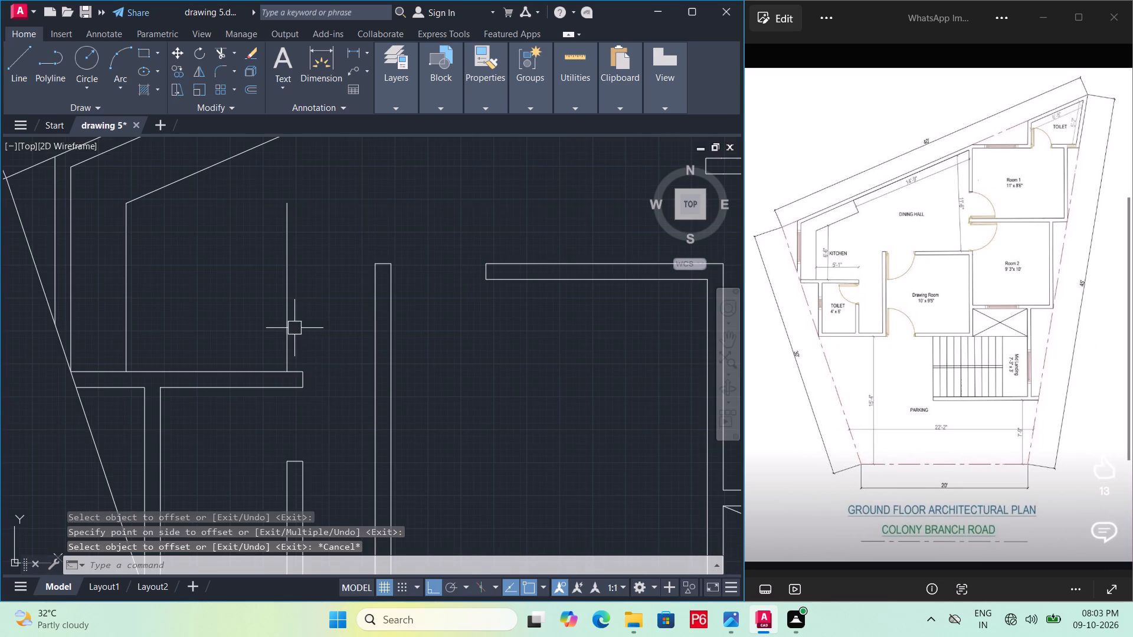
pyautogui.moveTo(305, 399); pyautogui.dragTo(304, 358, button='middle')
pyautogui.scroll(-1, 305, 399)
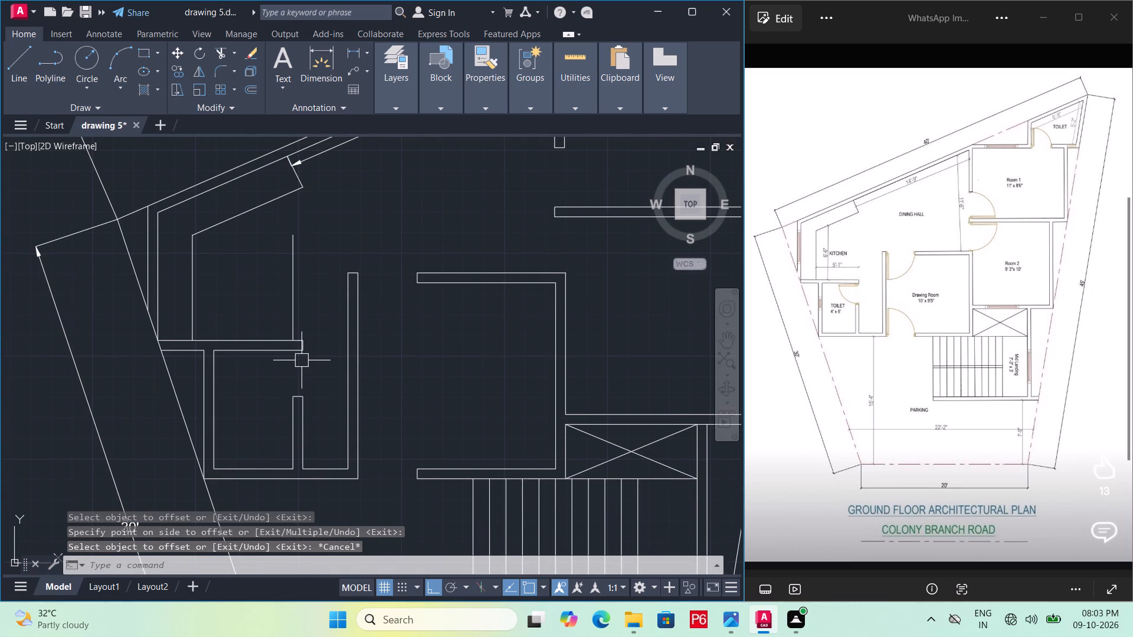
pyautogui.write('ex')
pyautogui.press('space')
pyautogui.press('space')
pyautogui.click(291, 323)
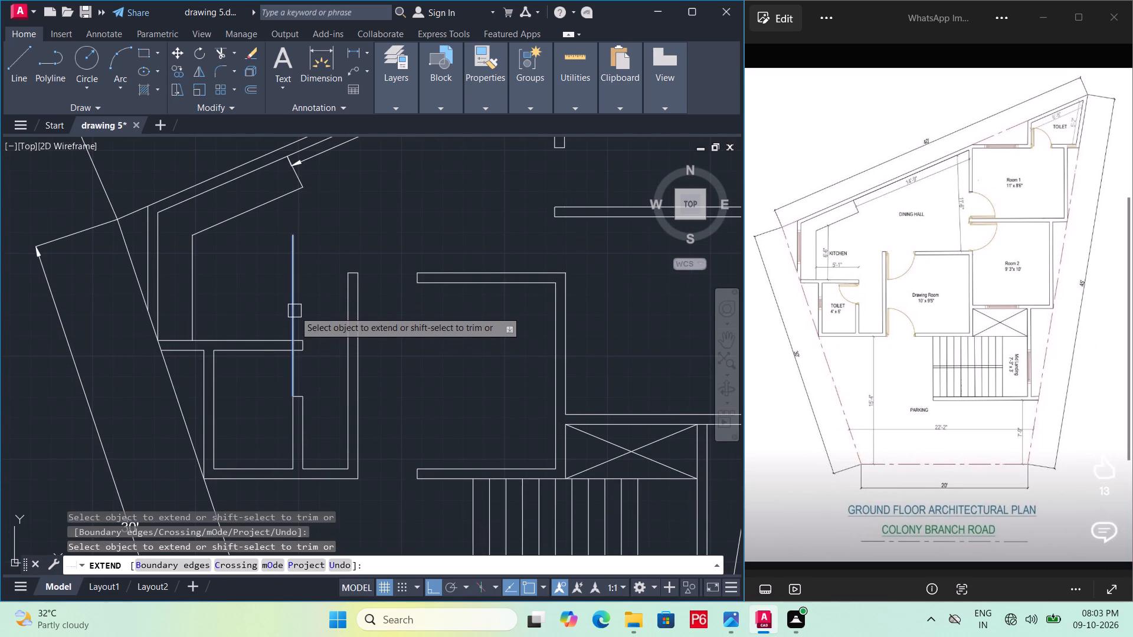
pyautogui.click(294, 311)
pyautogui.scroll(3, 303, 411)
pyautogui.scroll(-1, 304, 411)
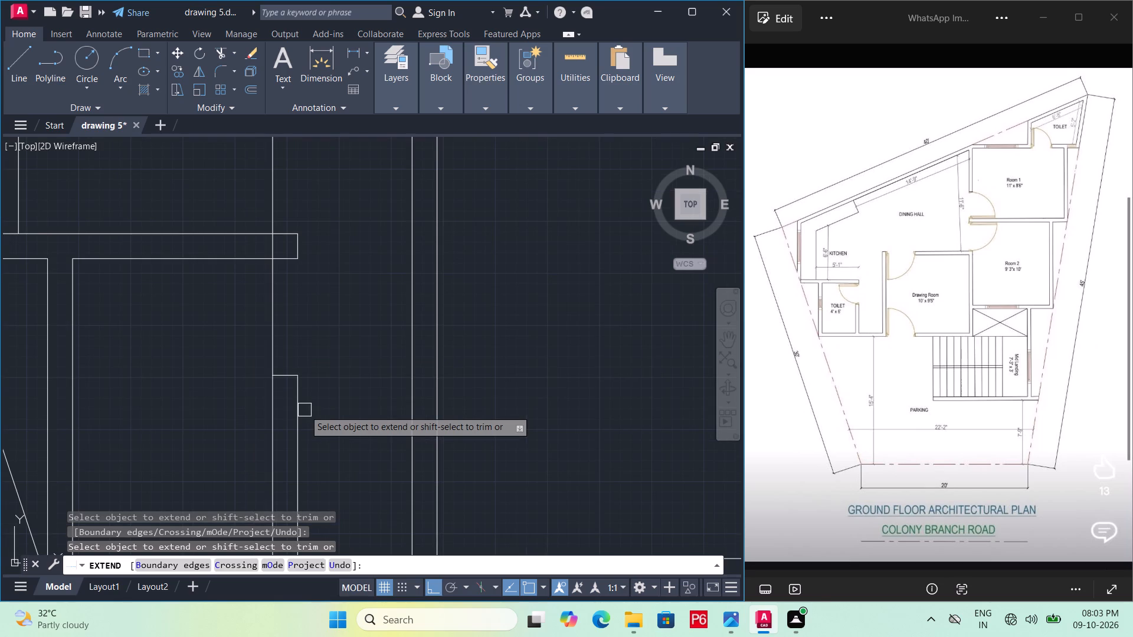
pyautogui.press('Escape')
# Delete the end cap and the outer face line of the toilet's short partition.
pyautogui.click(297, 381)
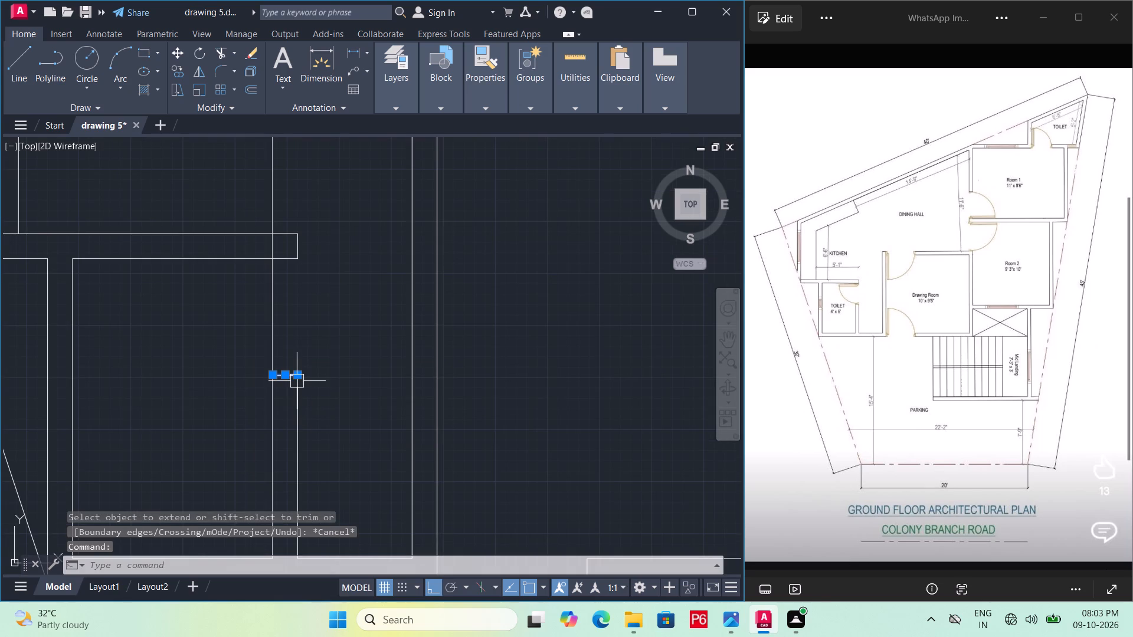
pyautogui.press('Delete')
pyautogui.doubleClick(297, 390)
pyautogui.press('Delete')
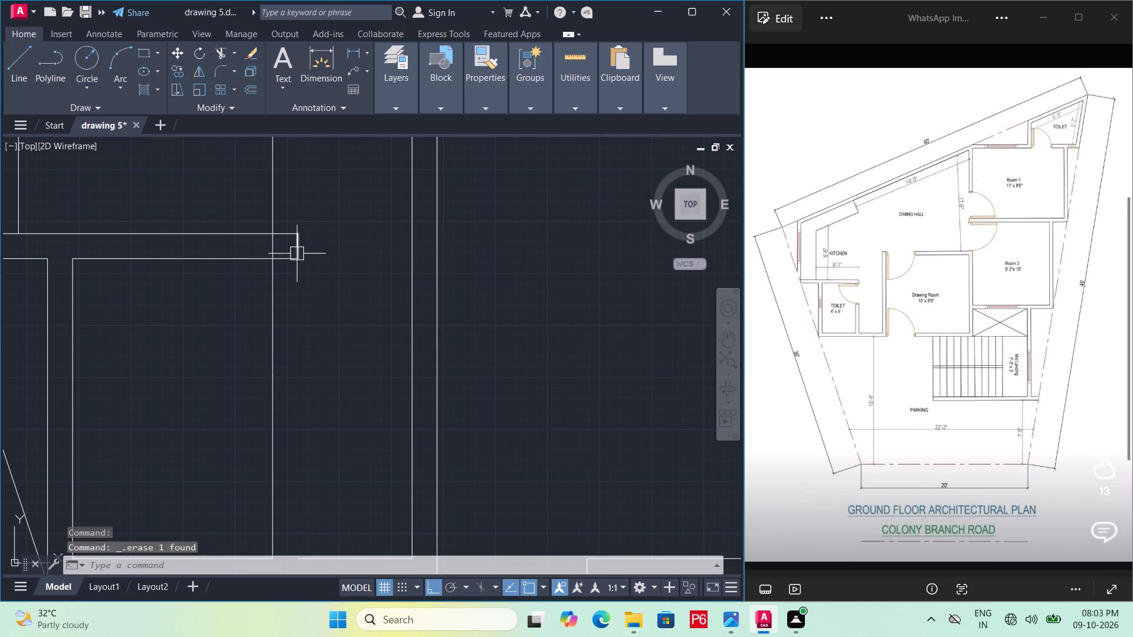
# Trim away the end of the toilet's upper wall that projects beyond the new vertical line.
pyautogui.press('t')
pyautogui.press('r')
pyautogui.press('space')
pyautogui.press('space')
pyautogui.click(300, 217)
pyautogui.click(292, 289)
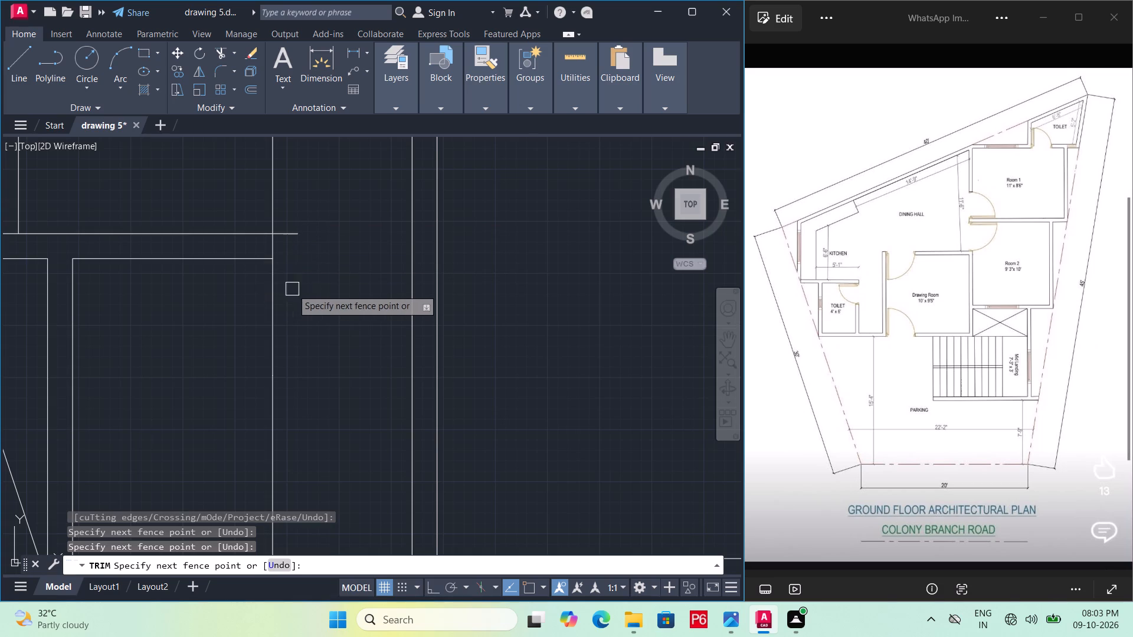
pyautogui.click(293, 237)
pyautogui.scroll(-2, 309, 260)
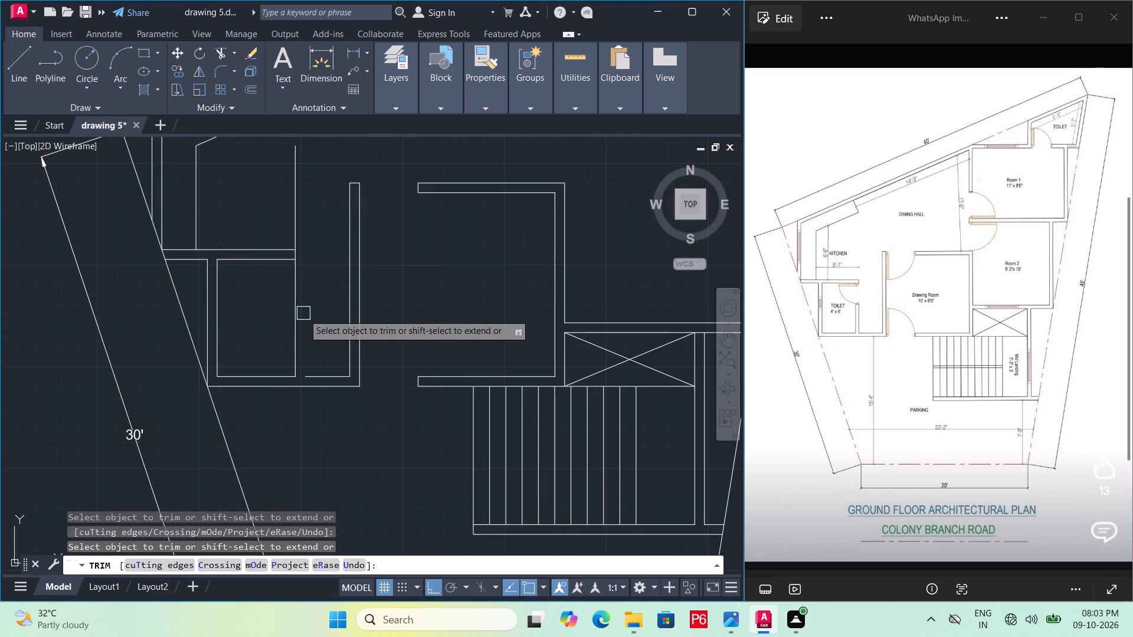
pyautogui.press('Escape')
# Shorten the new vertical line by stretching its upper end down to the top face of the toilet's upper wall.
pyautogui.moveTo(297, 261); pyautogui.dragTo(309, 314, button='middle')
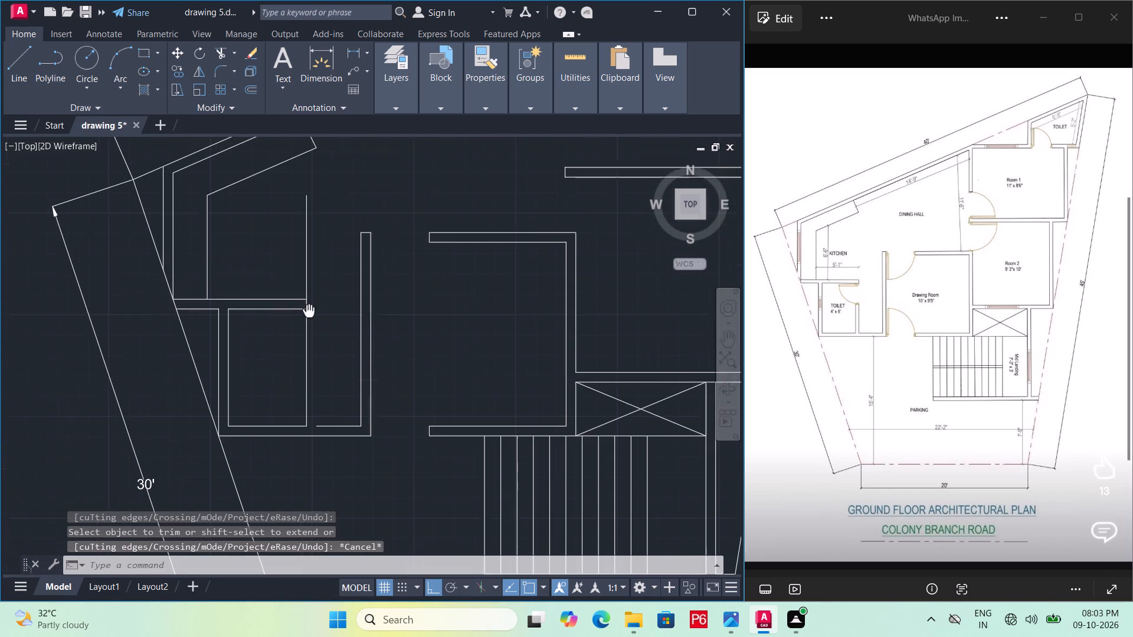
pyautogui.moveTo(309, 314); pyautogui.dragTo(310, 322, button='middle')
pyautogui.click(308, 244)
pyautogui.click(312, 203)
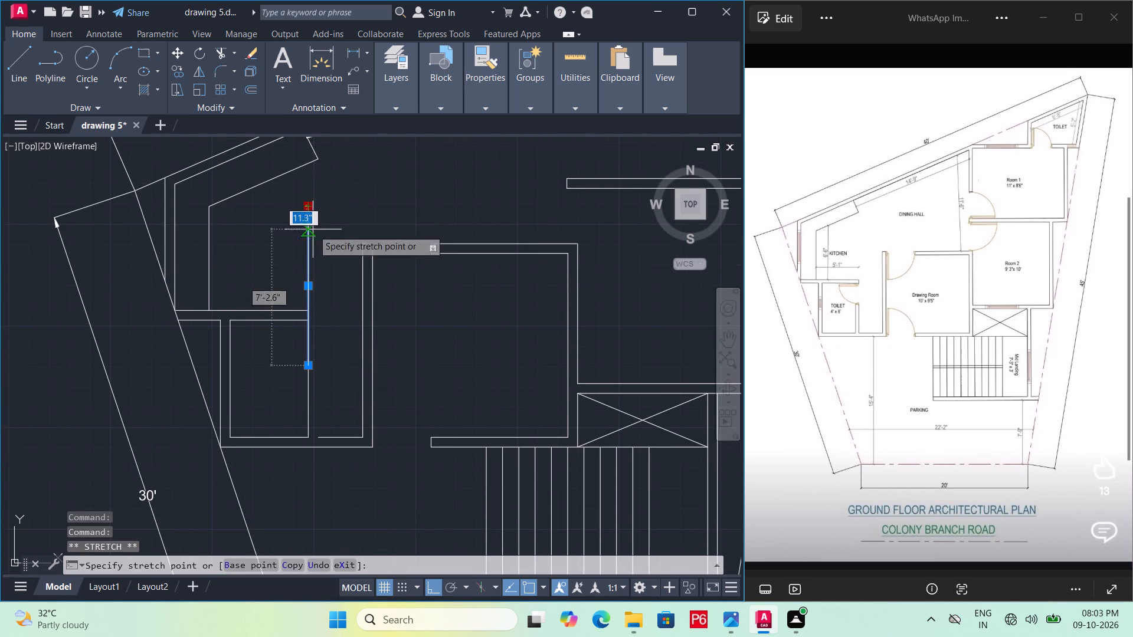
pyautogui.scroll(2, 309, 307)
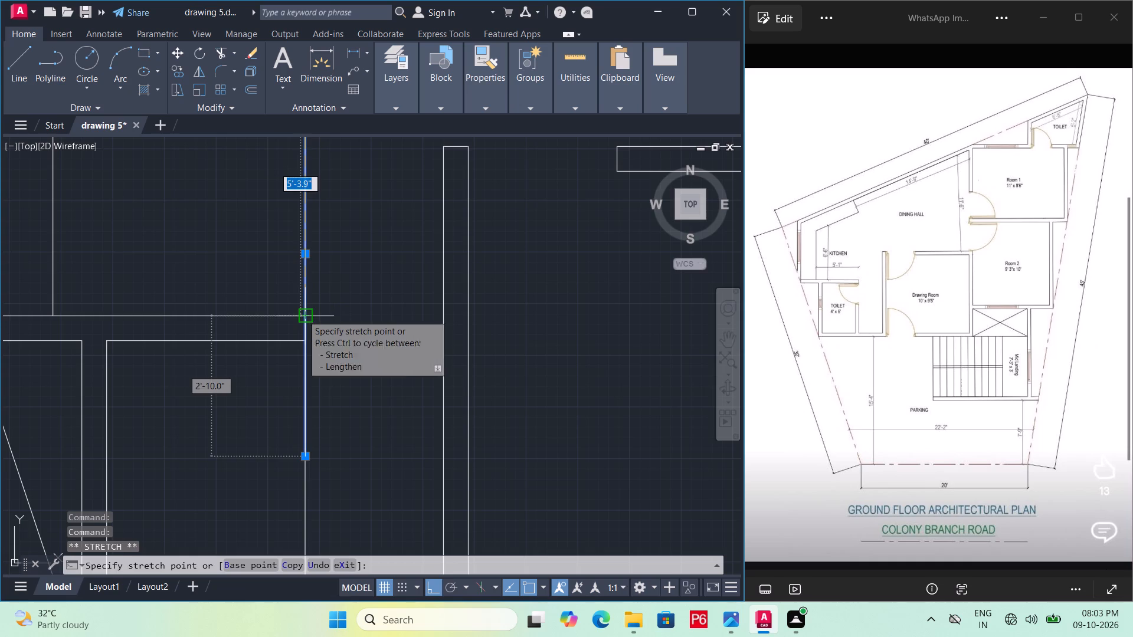
pyautogui.click(302, 314)
pyautogui.scroll(-1, 315, 326)
# Save the drawing.
pyautogui.hotkey('ctrl', 's')
pyautogui.hotkey('ctrl', 's')
# Offset both segments of the toilet's new right-hand vertical line 6" into the toilet to form the partition's inner face.
pyautogui.moveTo(315, 325); pyautogui.dragTo(315, 264, button='middle')
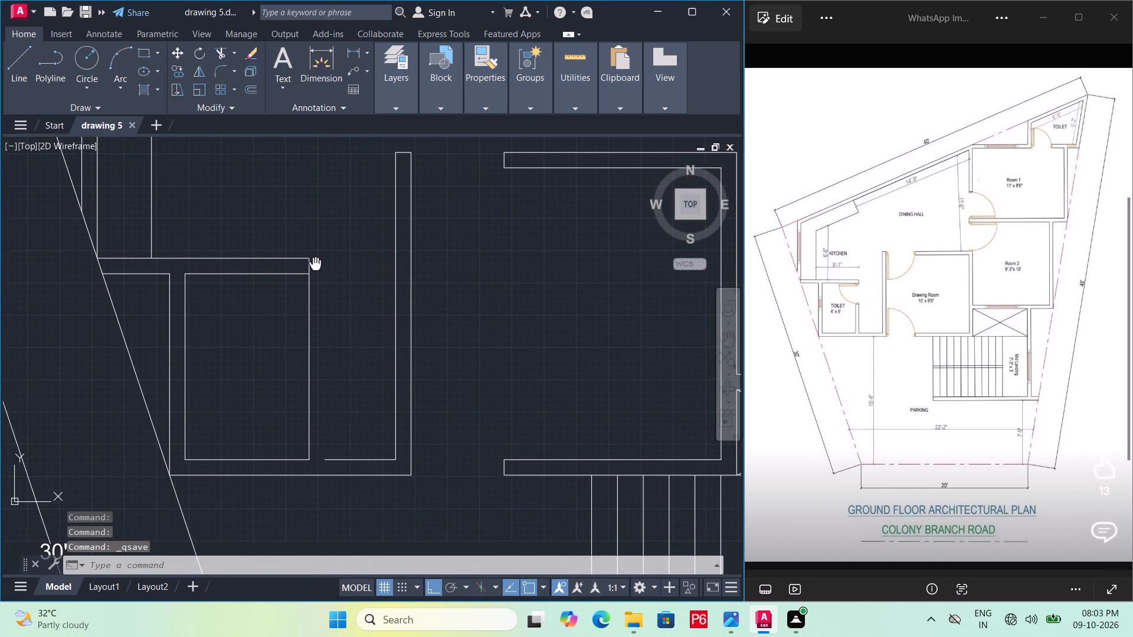
pyautogui.moveTo(315, 264); pyautogui.dragTo(316, 260, button='middle')
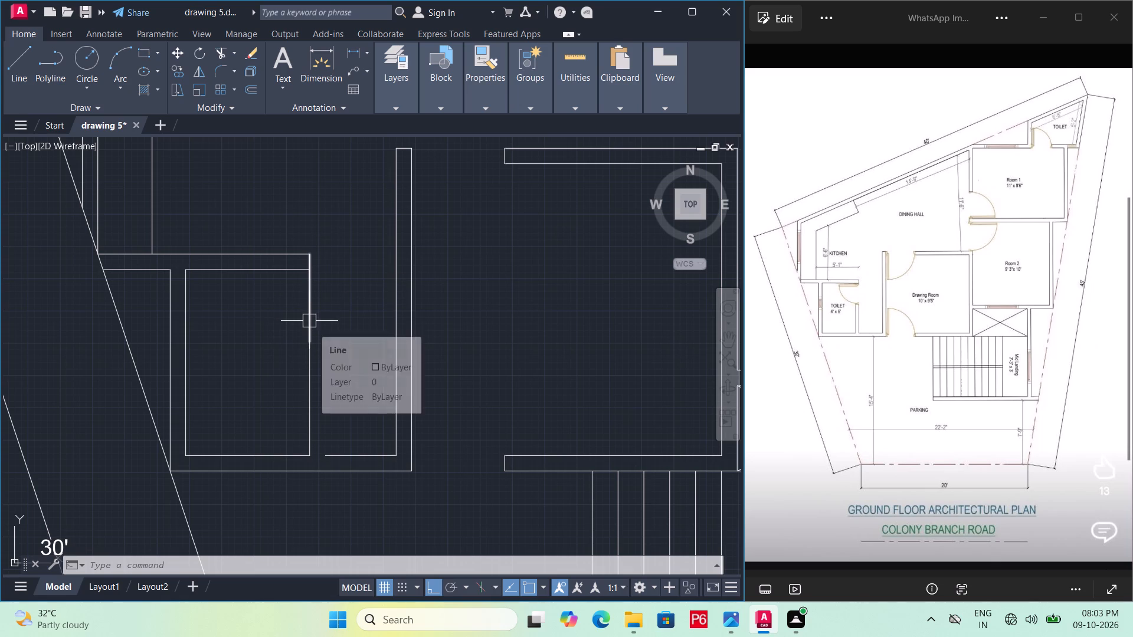
pyautogui.press('o')
pyautogui.press('Return')
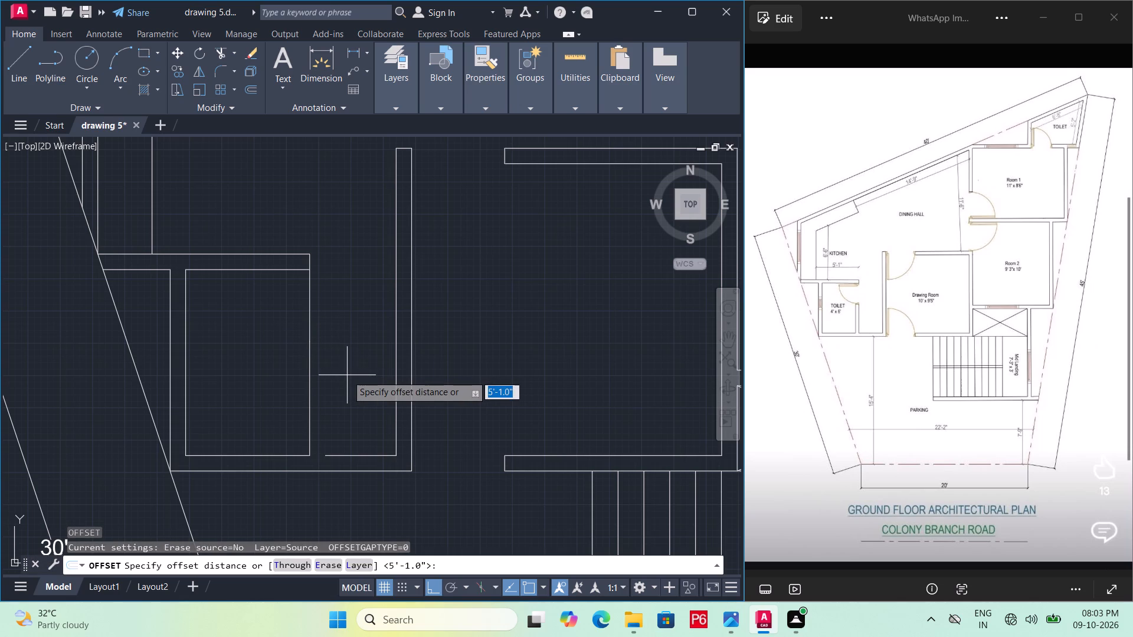
pyautogui.write('6"')
pyautogui.press('Return')
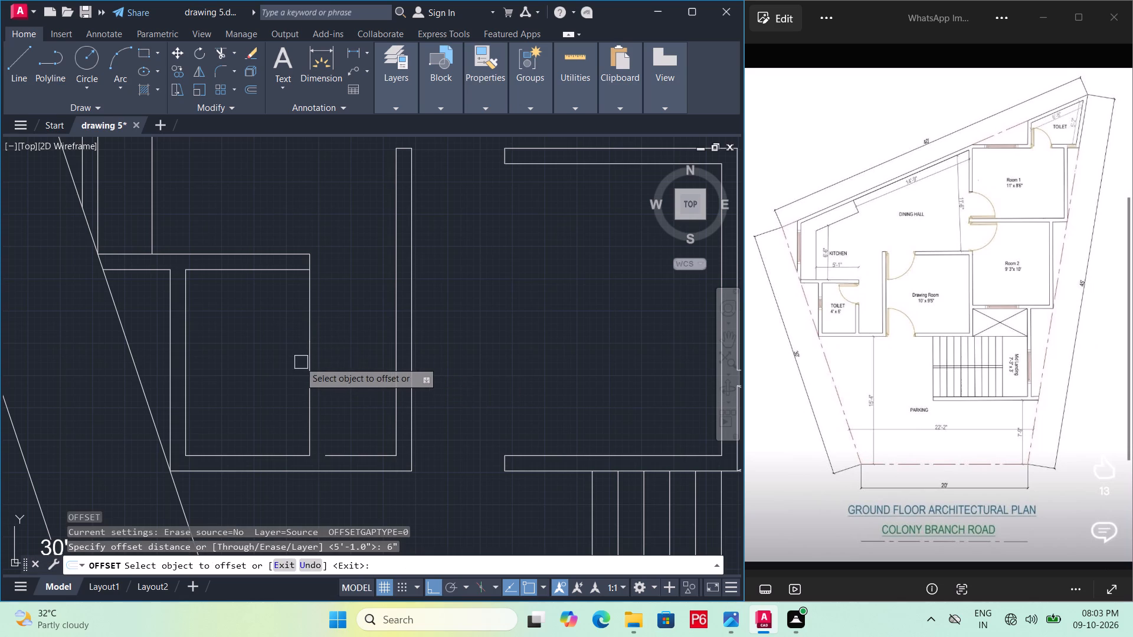
pyautogui.click(306, 362)
pyautogui.click(276, 365)
pyautogui.click(306, 324)
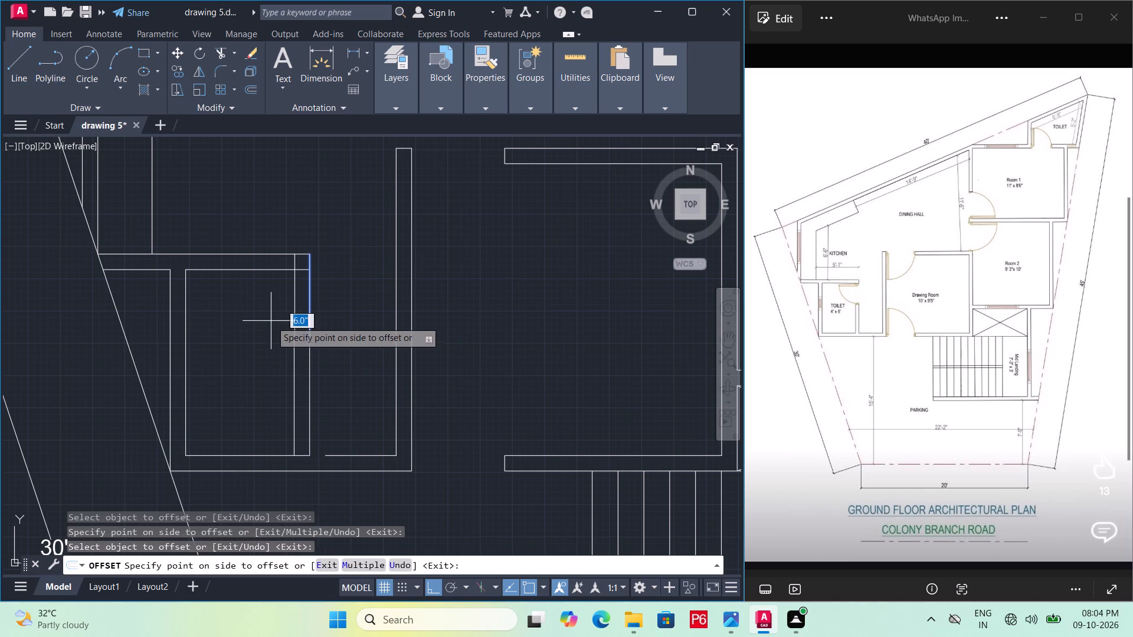
pyautogui.click(271, 321)
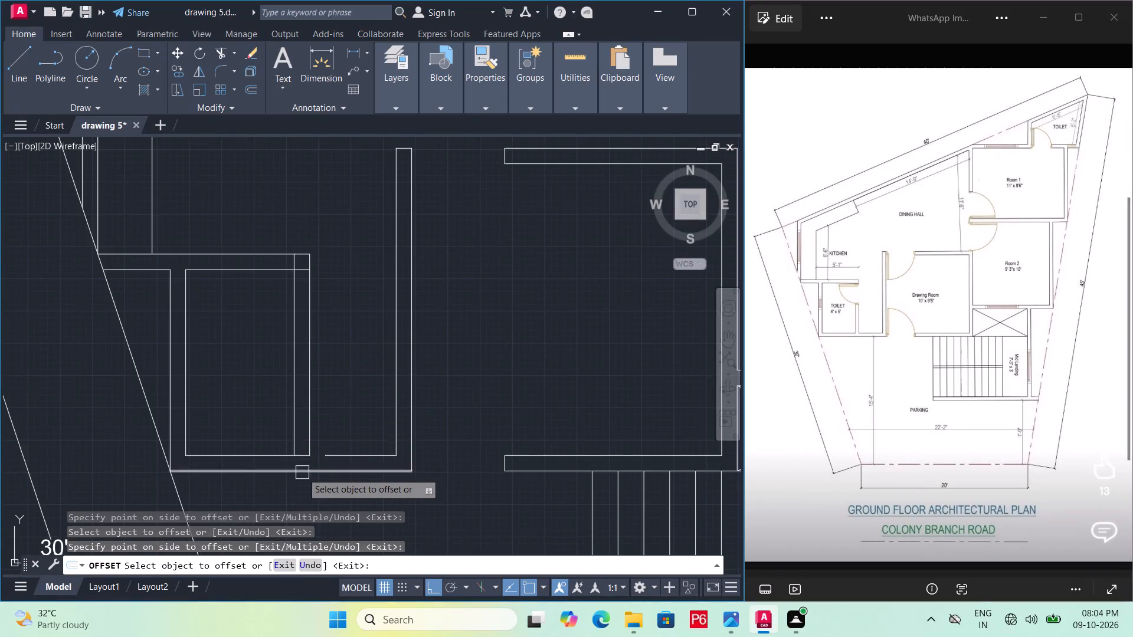
# Extend the inner face line of the toilet's bottom wall across the gap beside the new partition.
pyautogui.scroll(1, 306, 468)
pyautogui.write('ex')
pyautogui.press('space')
pyautogui.press('space')
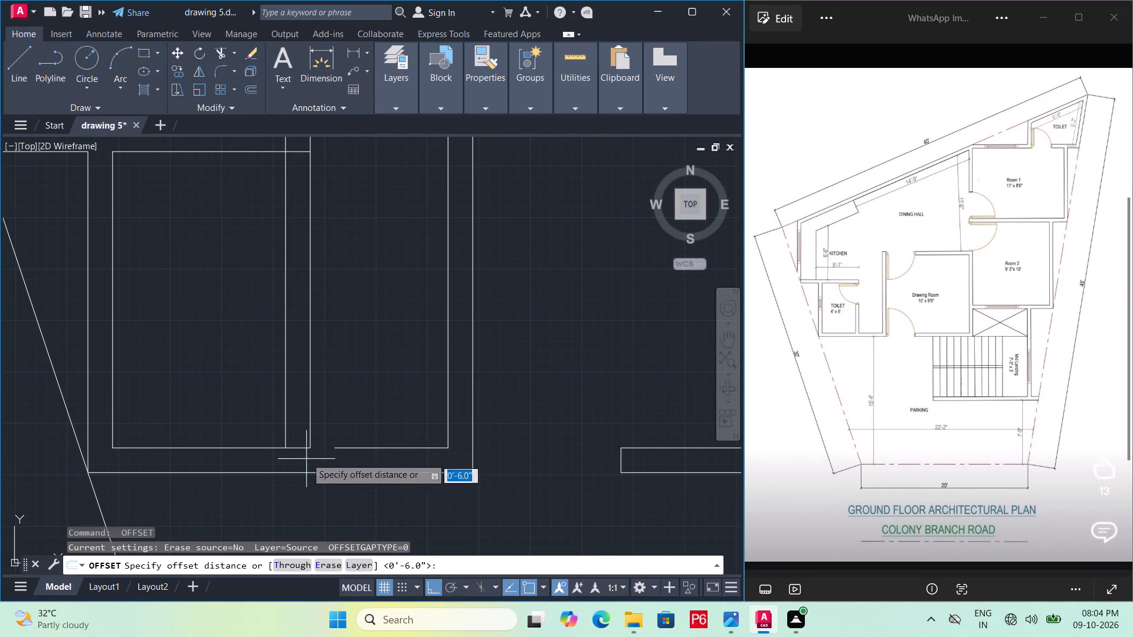
pyautogui.press('Escape')
pyautogui.write('ex')
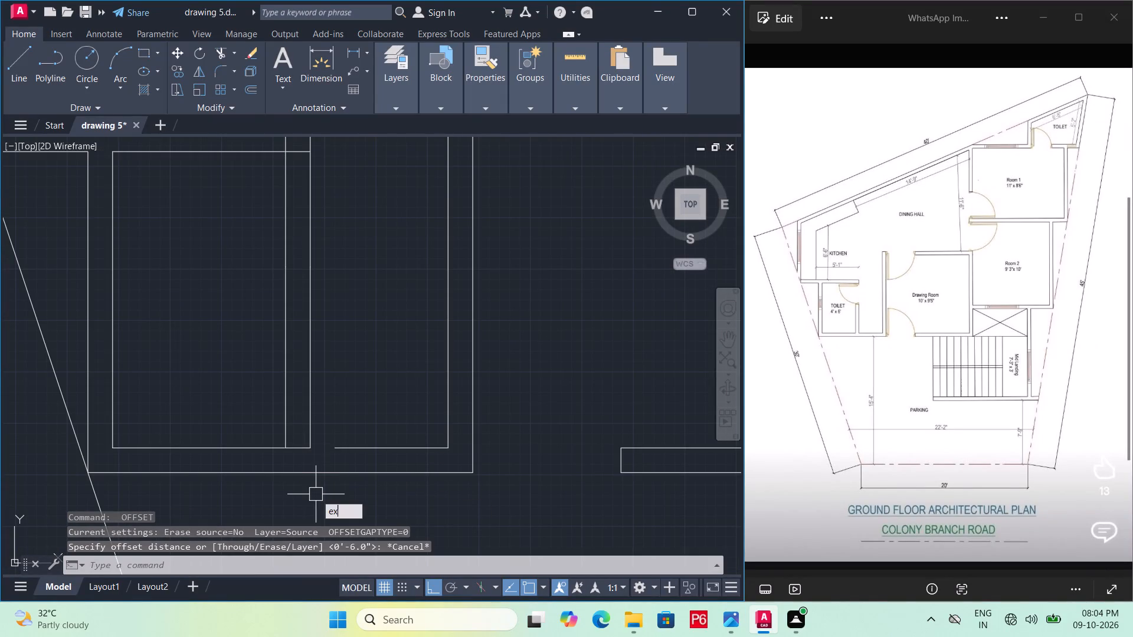
pyautogui.press('space')
pyautogui.press('space')
pyautogui.click(300, 449)
# Save the drawing.
pyautogui.hotkey('ctrl', 's')
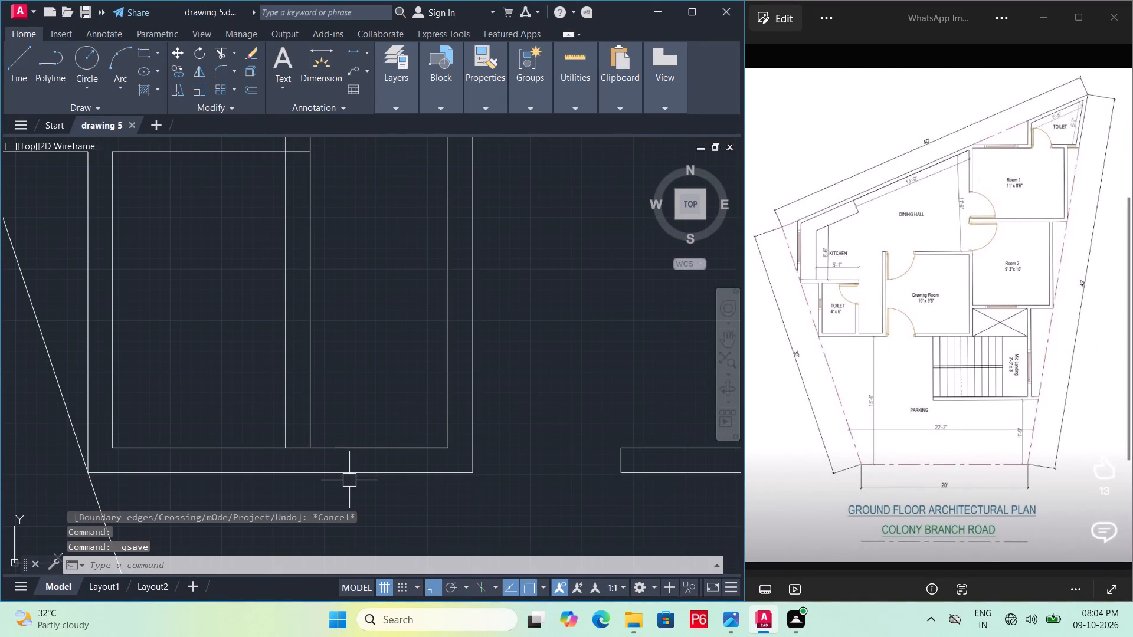
pyautogui.hotkey('ctrl', 's')
pyautogui.hotkey('ctrl', 's')
pyautogui.hotkey('ctrl', 's')
pyautogui.press('s')
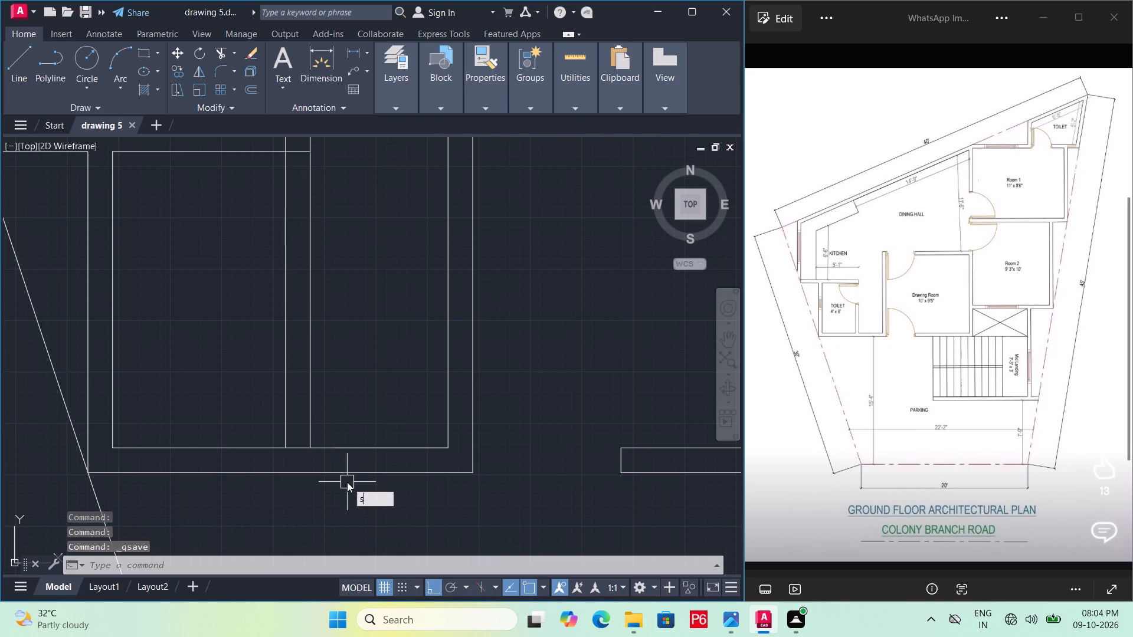
pyautogui.hotkey('ctrl', 's')
pyautogui.hotkey('ctrl', 's')
pyautogui.hotkey('ctrl', 's')
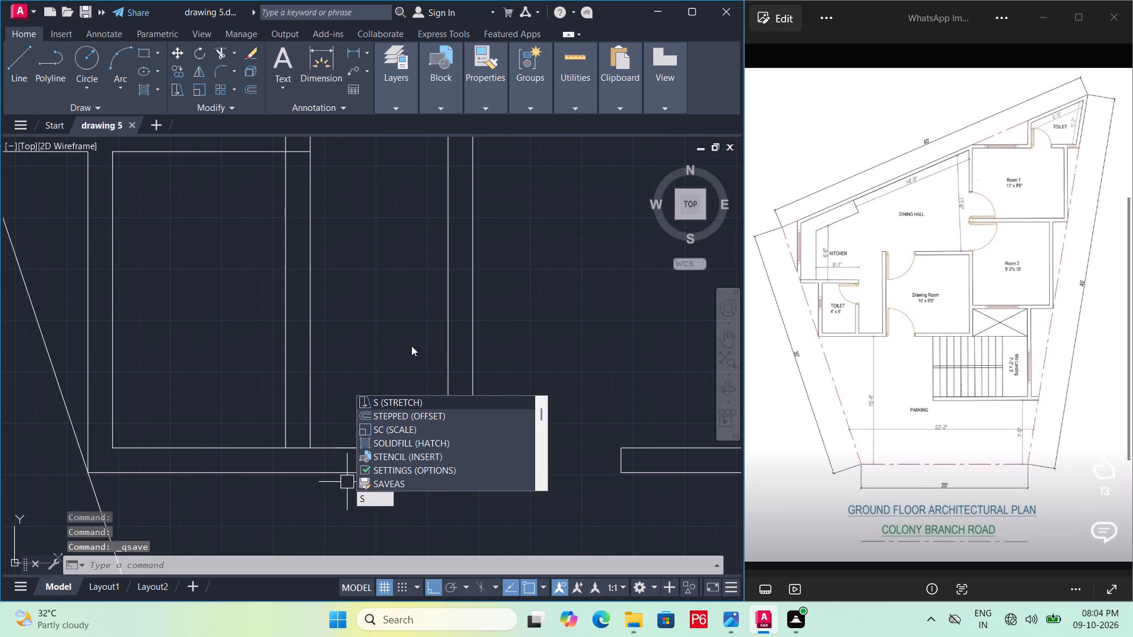
pyautogui.press('Escape')
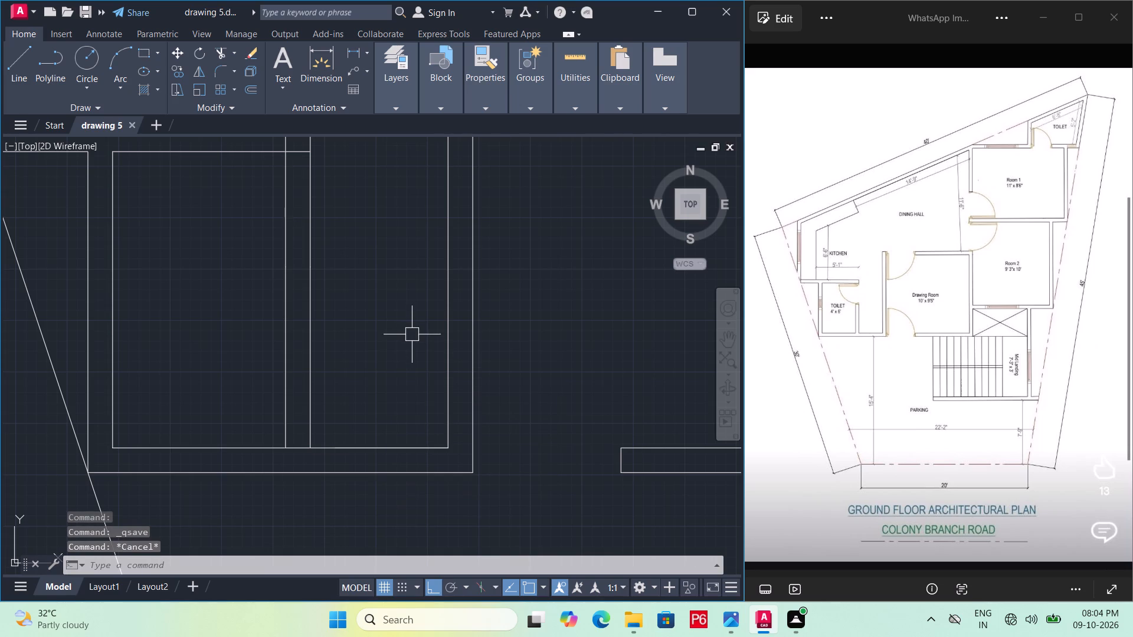
pyautogui.hotkey('ctrl', 's')
pyautogui.hotkey('ctrl', 's')
# Trim the bottom wall's inner face line between the two faces of the new toilet partition.
pyautogui.scroll(2, 306, 454)
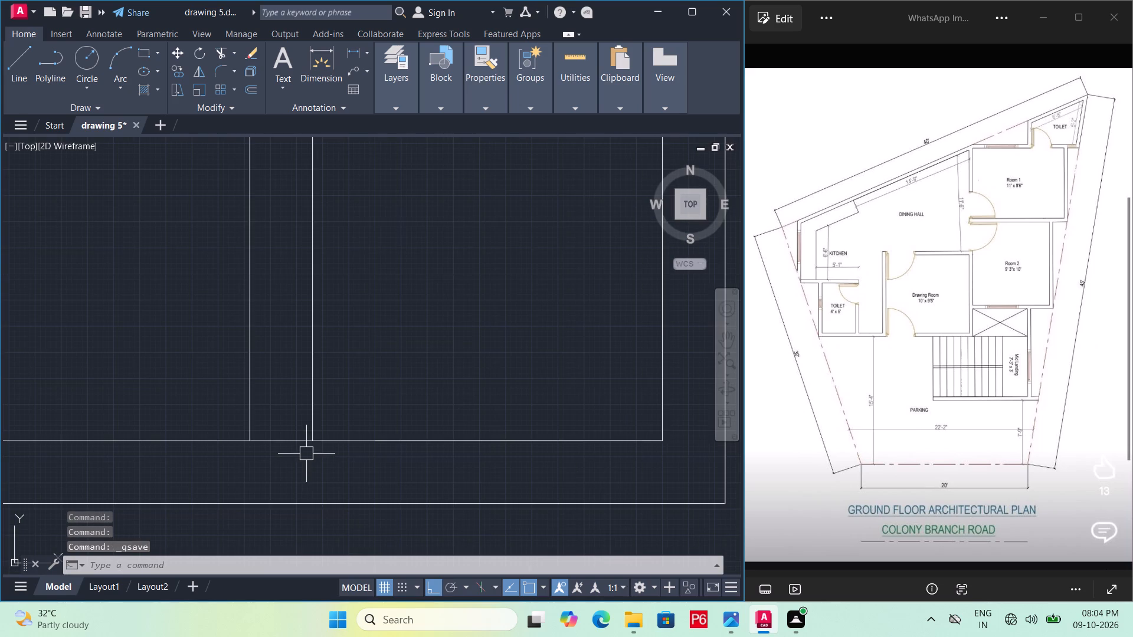
pyautogui.scroll(1, 306, 454)
pyautogui.write('tr')
pyautogui.press('space')
pyautogui.press('space')
pyautogui.click(297, 438)
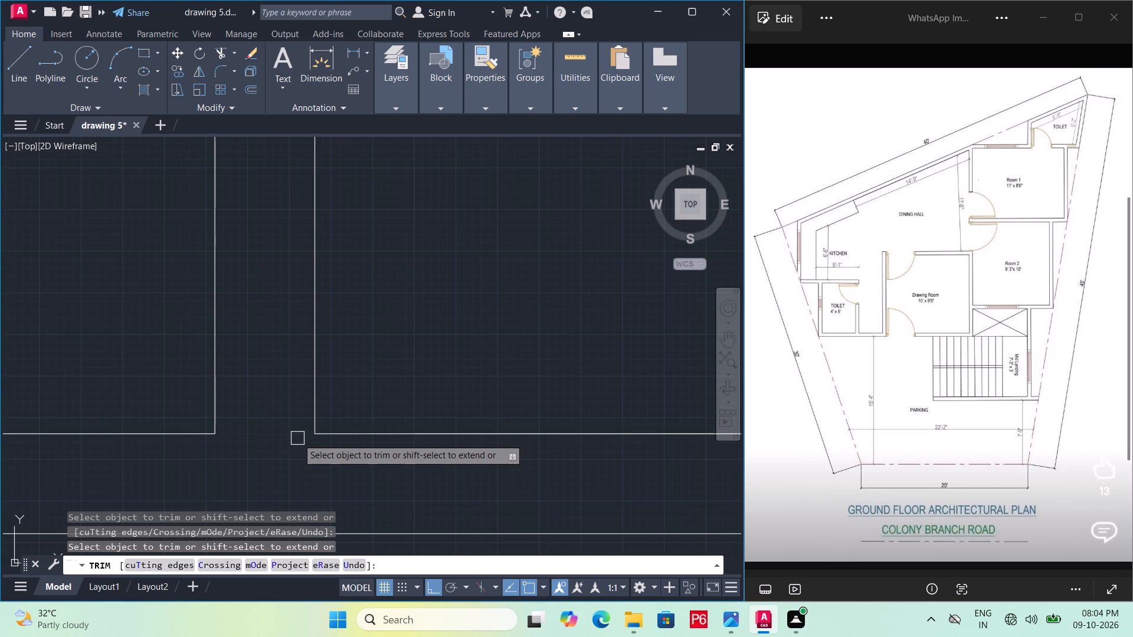
# Save the drawing.
pyautogui.scroll(-3, 297, 439)
pyautogui.hotkey('ctrl', 's')
pyautogui.hotkey('ctrl', 's')
pyautogui.hotkey('ctrl', 's')
# Trim the part of the partition's inner face line that crosses the thickness of the toilet's upper wall.
pyautogui.scroll(-1, 341, 459)
pyautogui.moveTo(341, 459); pyautogui.dragTo(396, 470, button='middle')
pyautogui.scroll(2, 364, 267)
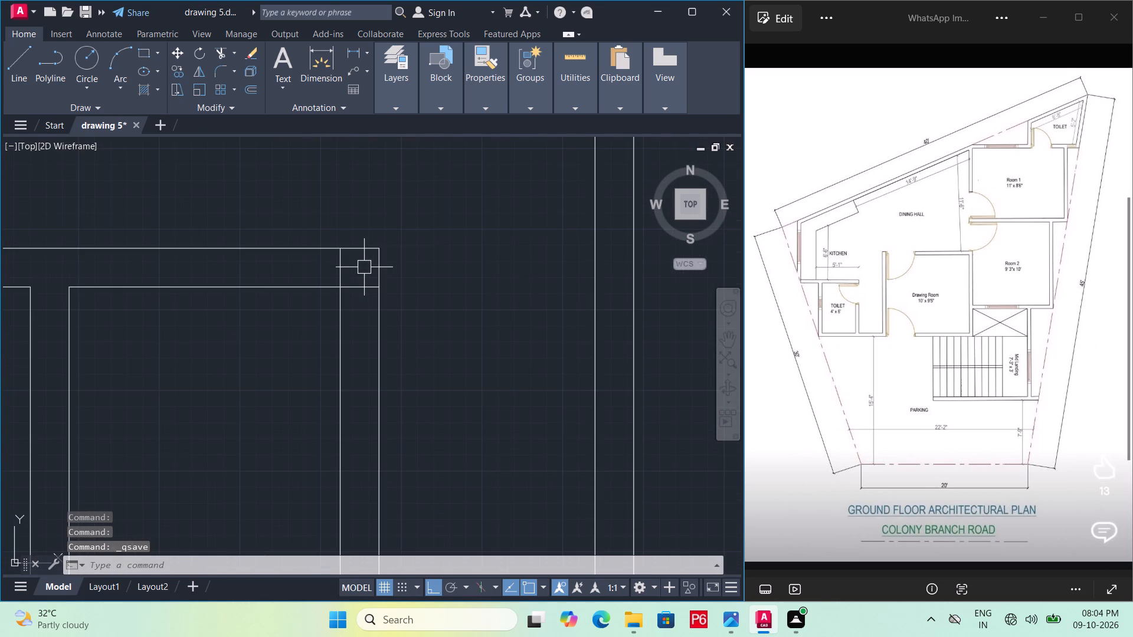
pyautogui.write('tr')
pyautogui.press('space')
pyautogui.press('space')
pyautogui.click(339, 260)
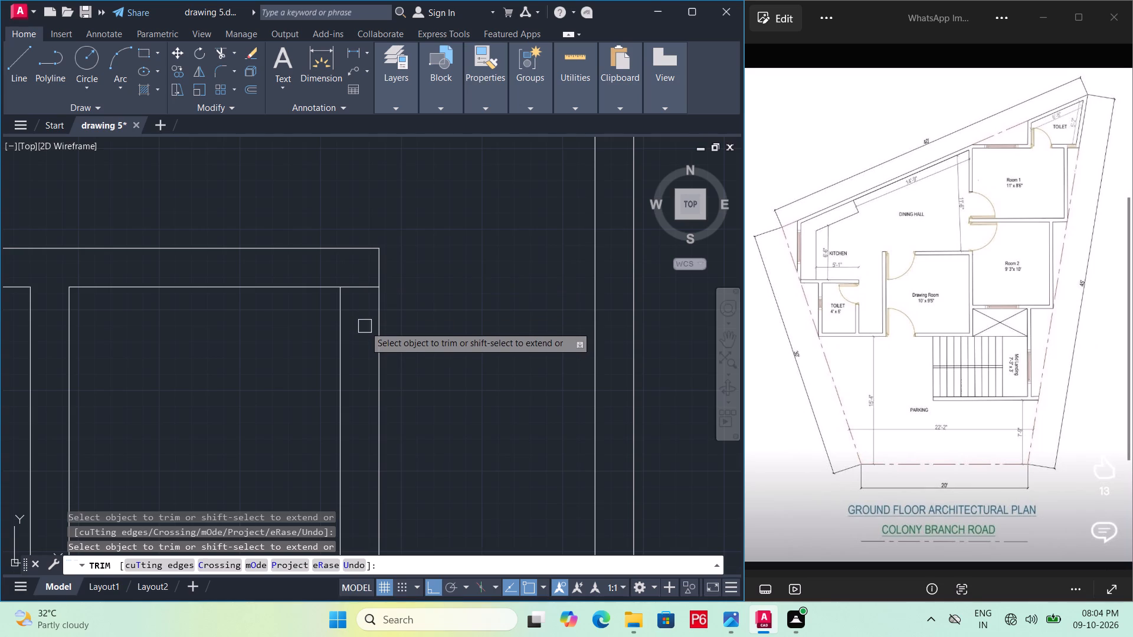
pyautogui.press('Escape')
pyautogui.press('Escape')
# Offset both segments of the partition's inner face 4' across the toilet toward the slanted plot boundary.
pyautogui.scroll(-1, 365, 328)
pyautogui.moveTo(365, 328); pyautogui.dragTo(490, 276, button='middle')
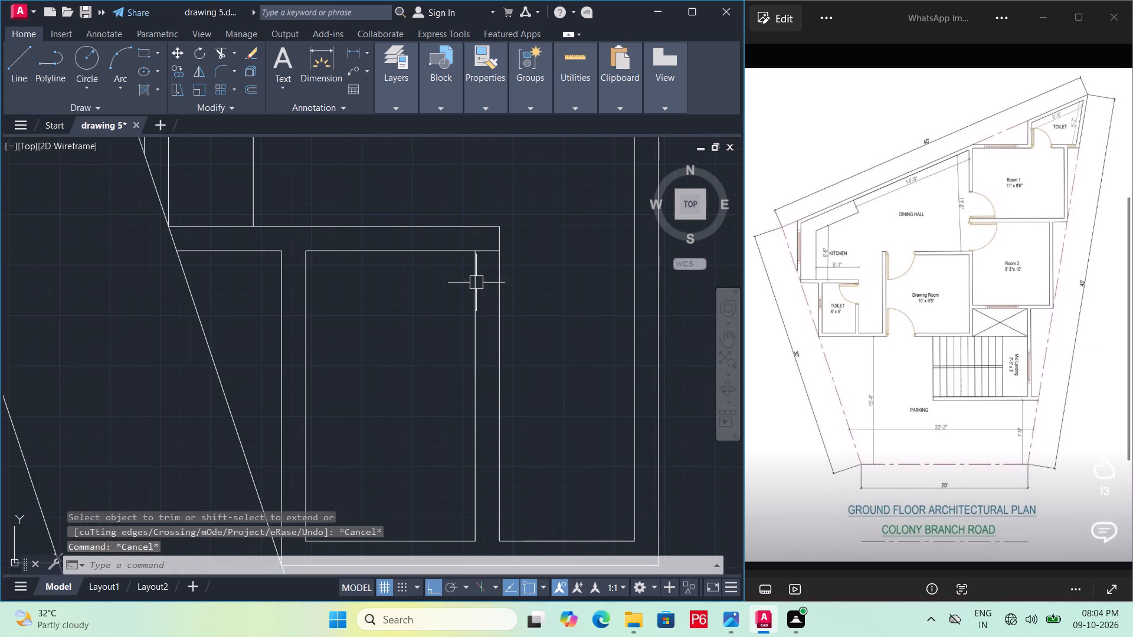
pyautogui.scroll(-1, 404, 289)
pyautogui.press('o')
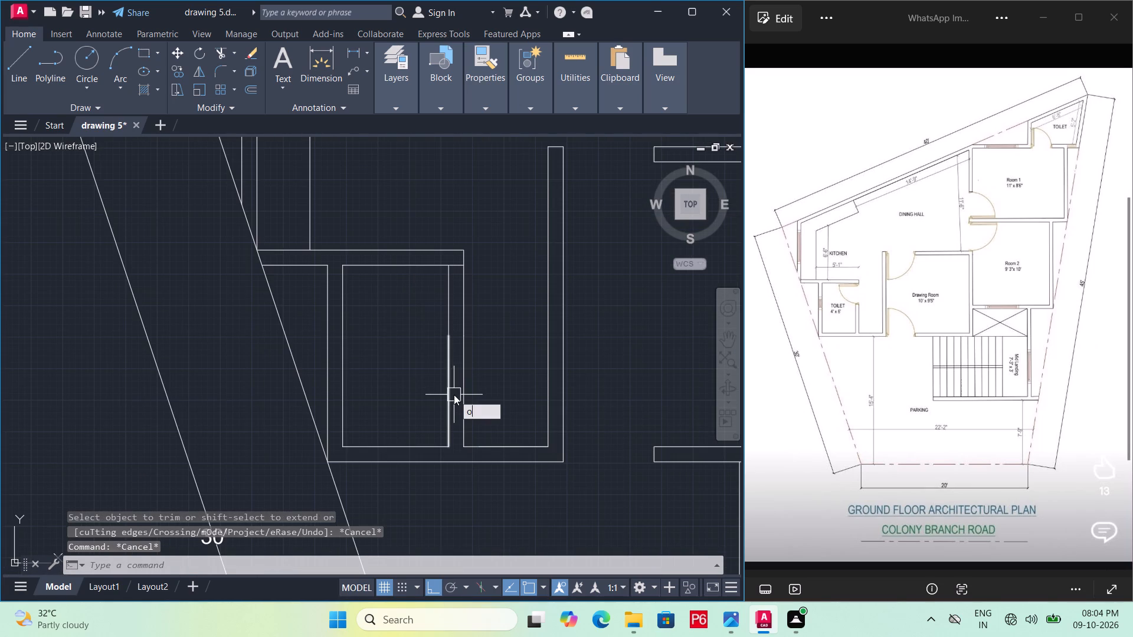
pyautogui.press('Return')
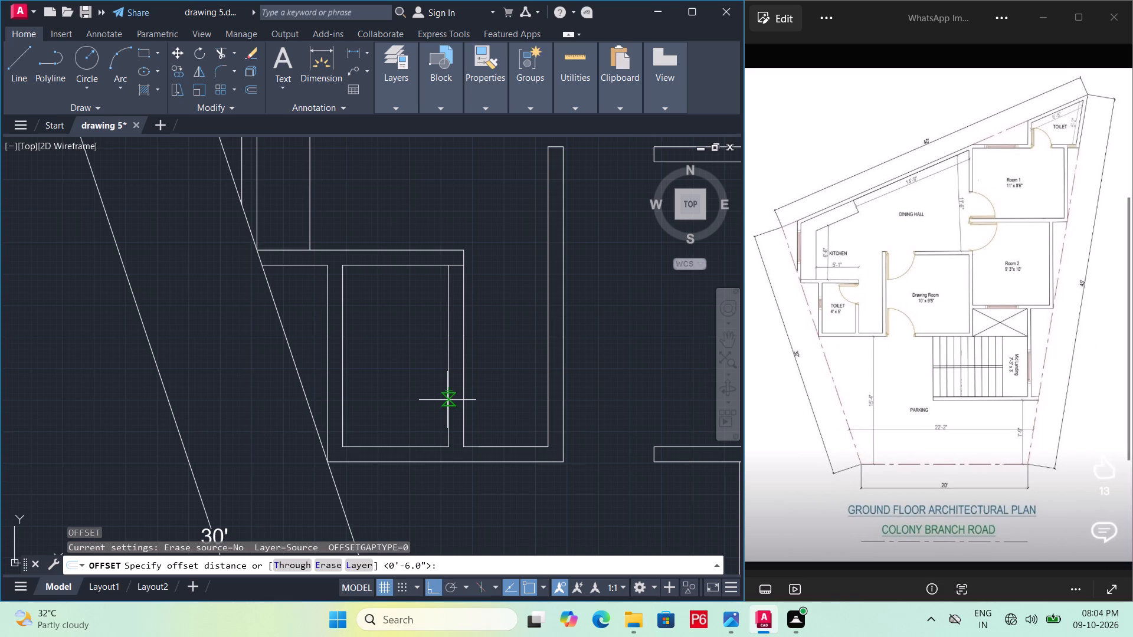
pyautogui.write("4'")
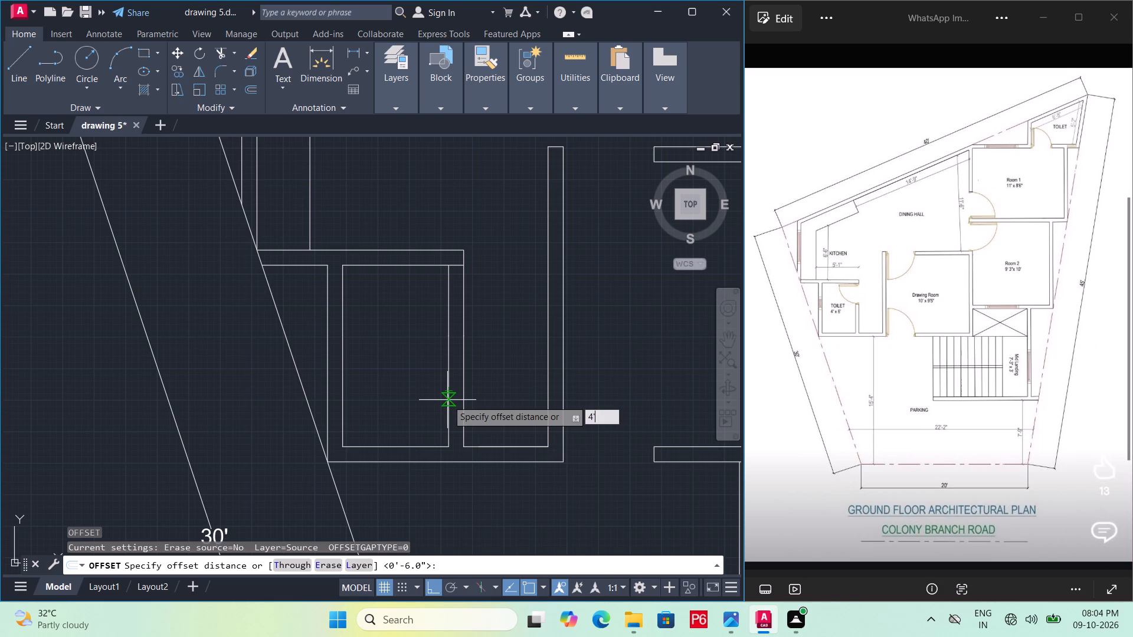
pyautogui.press('Return')
pyautogui.click(447, 400)
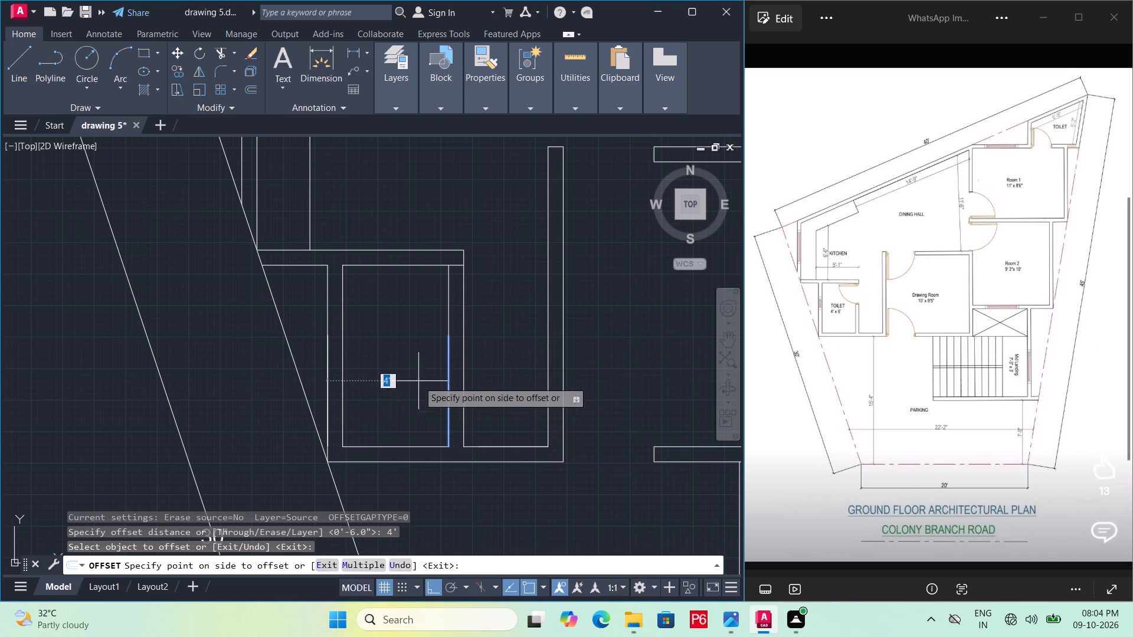
pyautogui.doubleClick(351, 388)
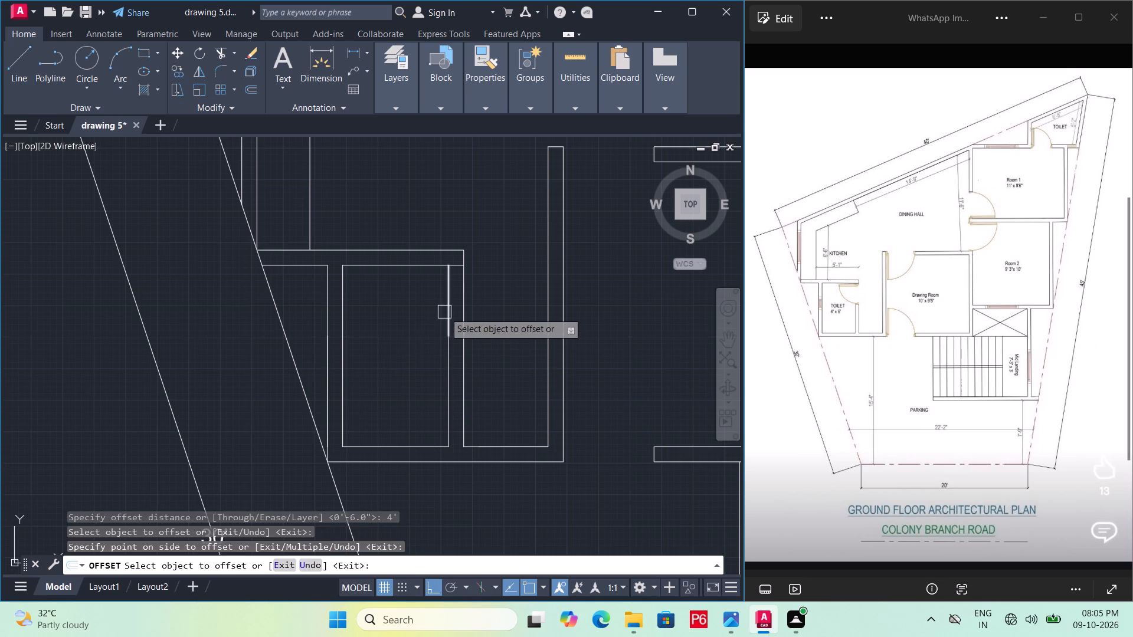
pyautogui.click(446, 311)
pyautogui.click(407, 313)
pyautogui.press('Escape')
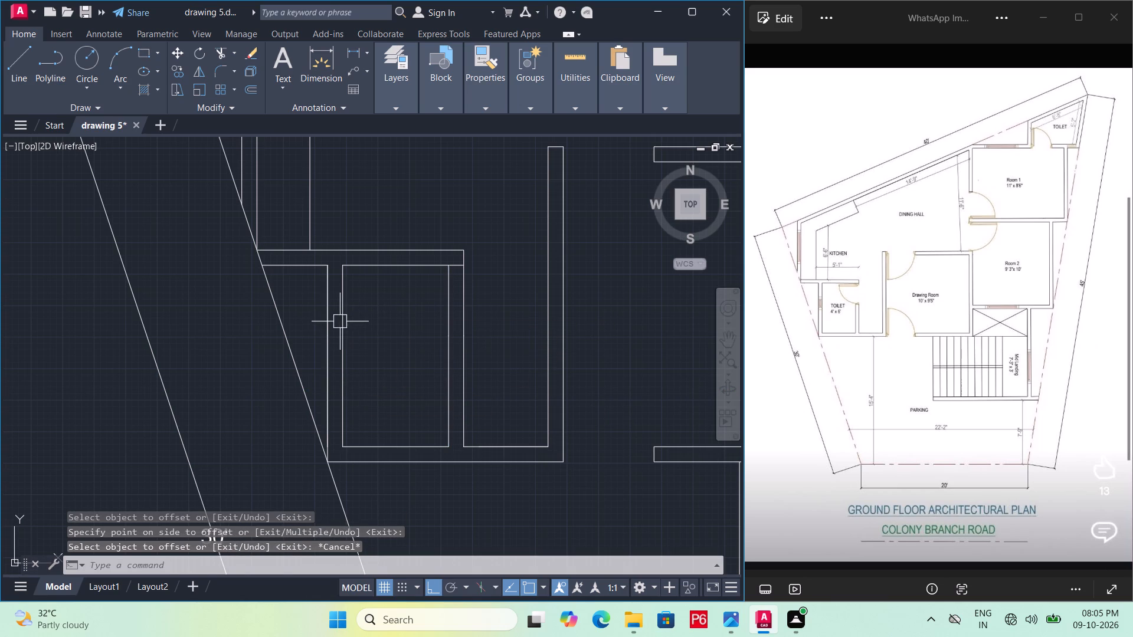
# Delete the old inner face line of the toilet's wall nearest the slanted plot boundary.
pyautogui.click(339, 321)
pyautogui.press('Delete')
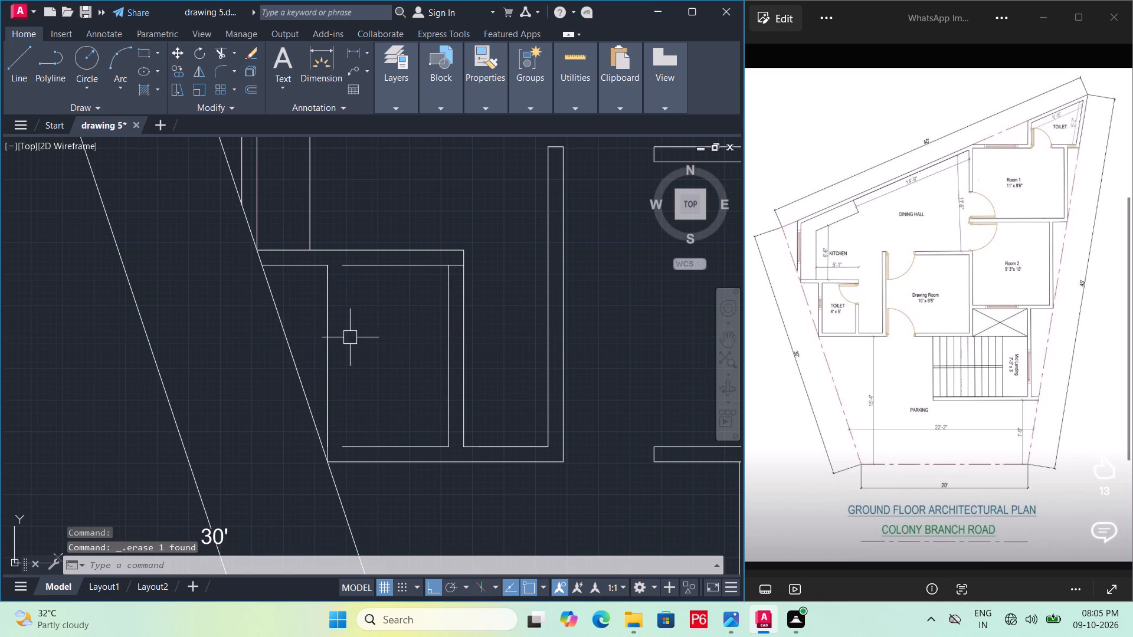
# Extend the inner face lines of the toilet's upper and bottom walls to the 4' offset line.
pyautogui.press('e')
pyautogui.press('x')
pyautogui.press('space')
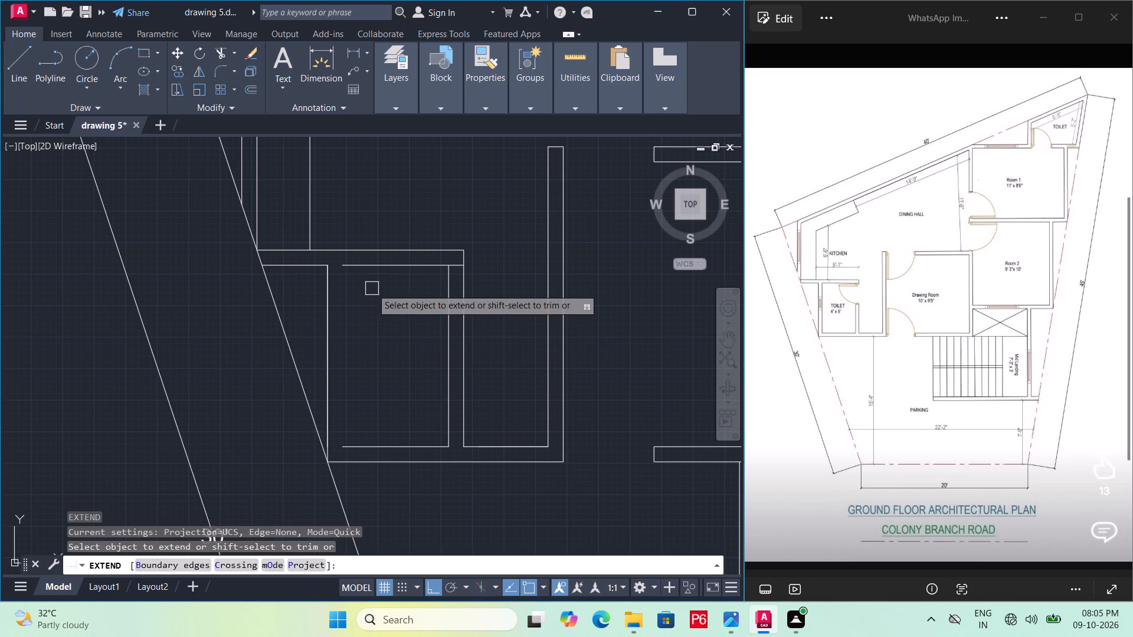
pyautogui.press('space')
pyautogui.click(376, 267)
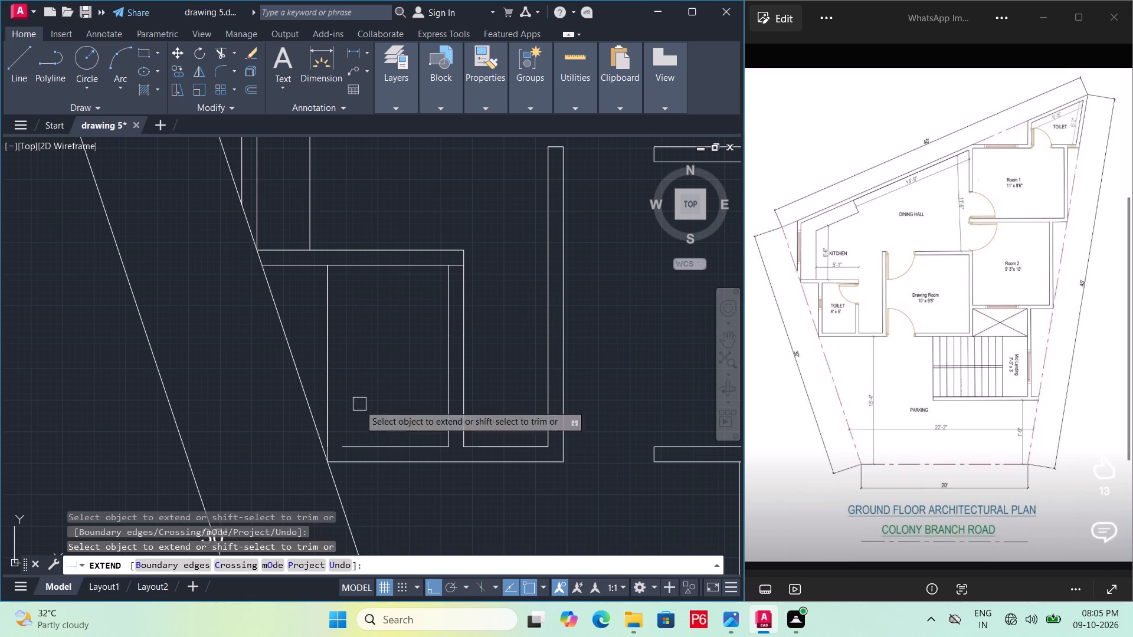
pyautogui.click(359, 451)
pyautogui.scroll(1, 322, 439)
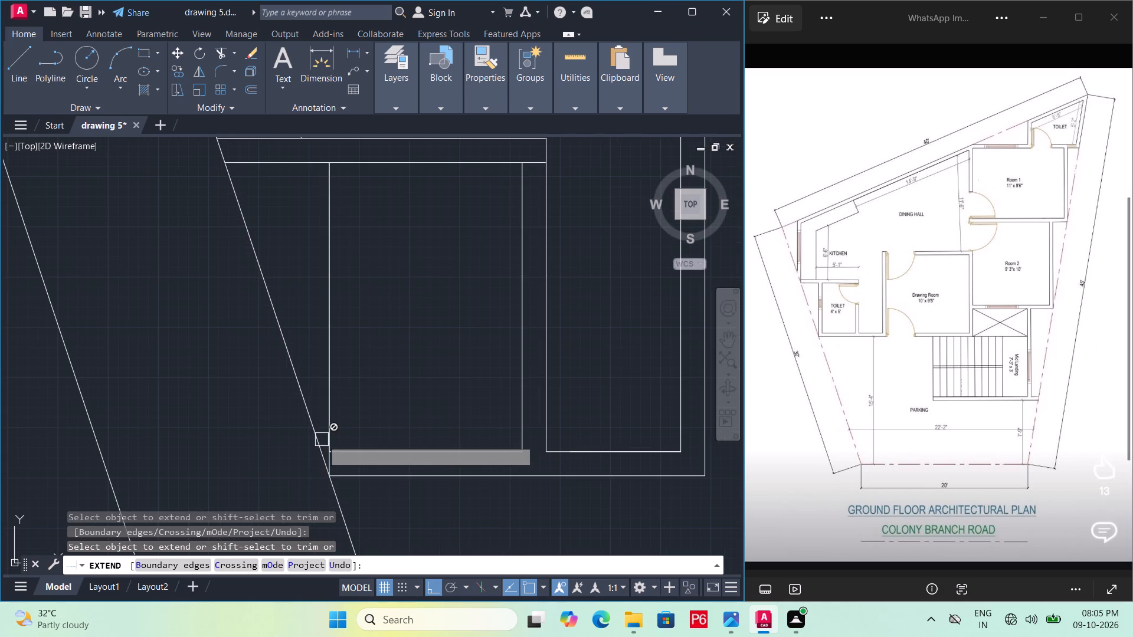
pyautogui.scroll(-1, 367, 423)
pyautogui.moveTo(375, 418); pyautogui.dragTo(411, 395, button='middle')
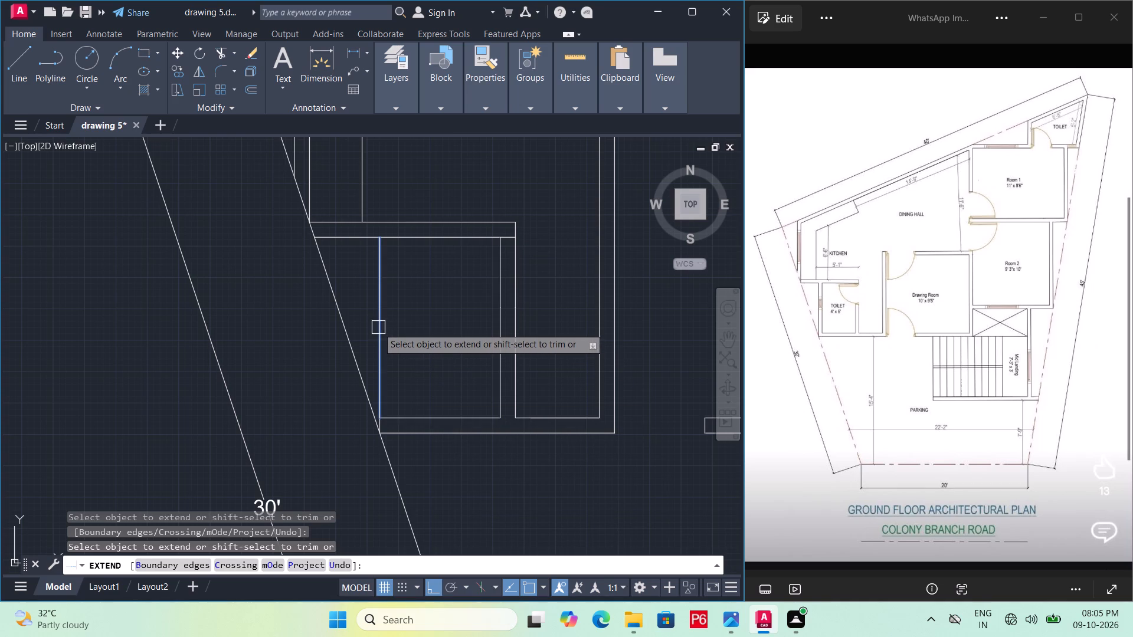
pyautogui.scroll(-2, 325, 340)
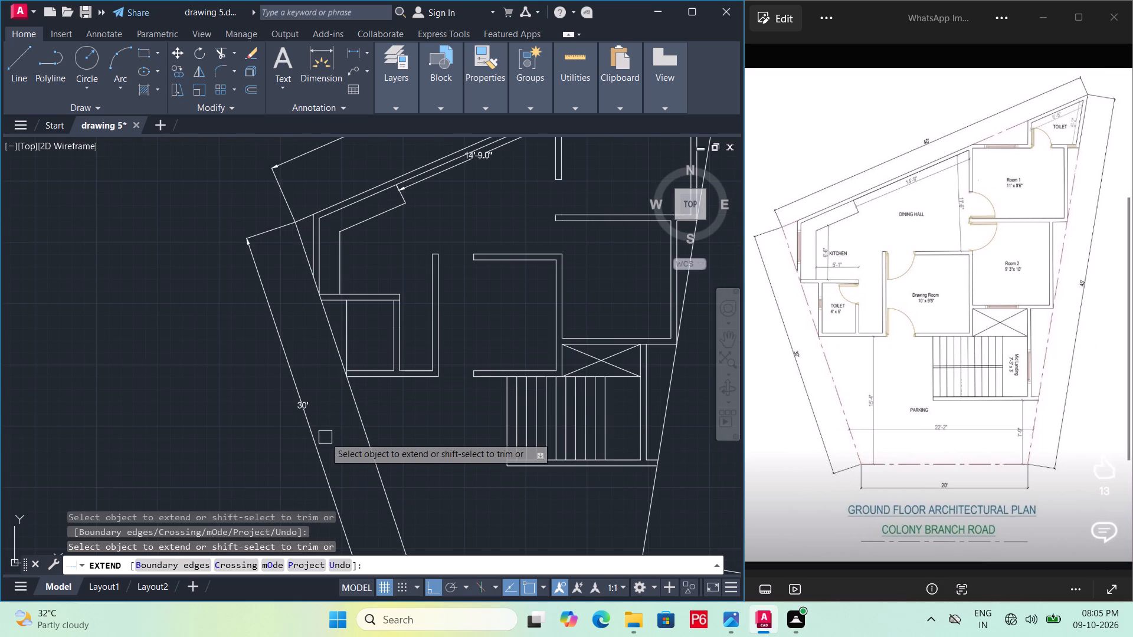
pyautogui.moveTo(381, 367); pyautogui.dragTo(407, 393, button='middle')
pyautogui.scroll(2, 385, 349)
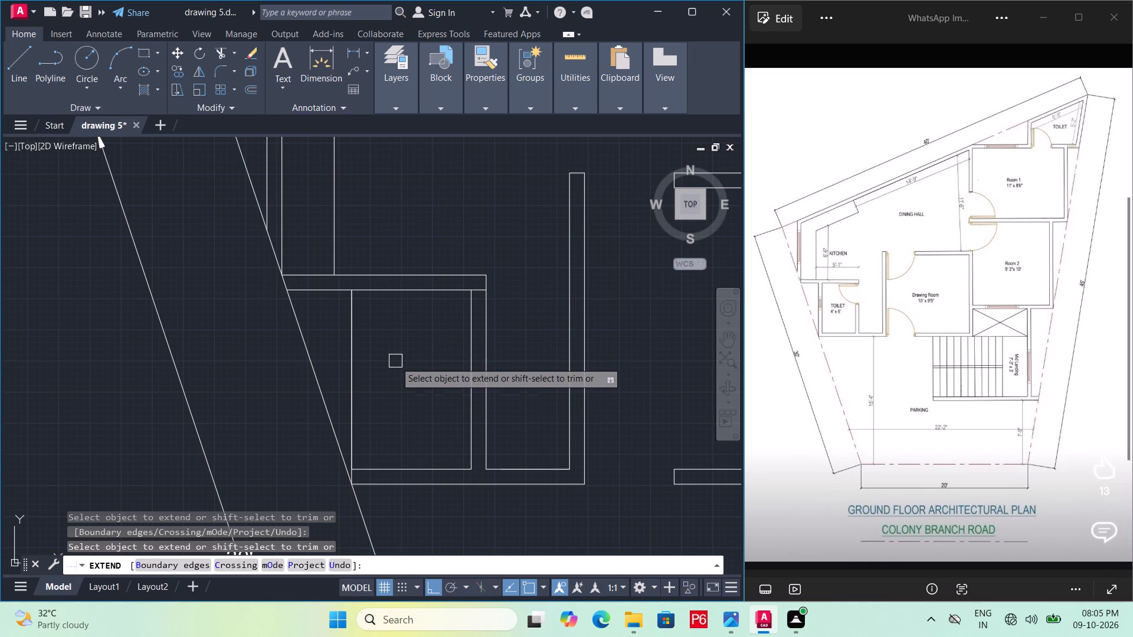
pyautogui.press('Escape')
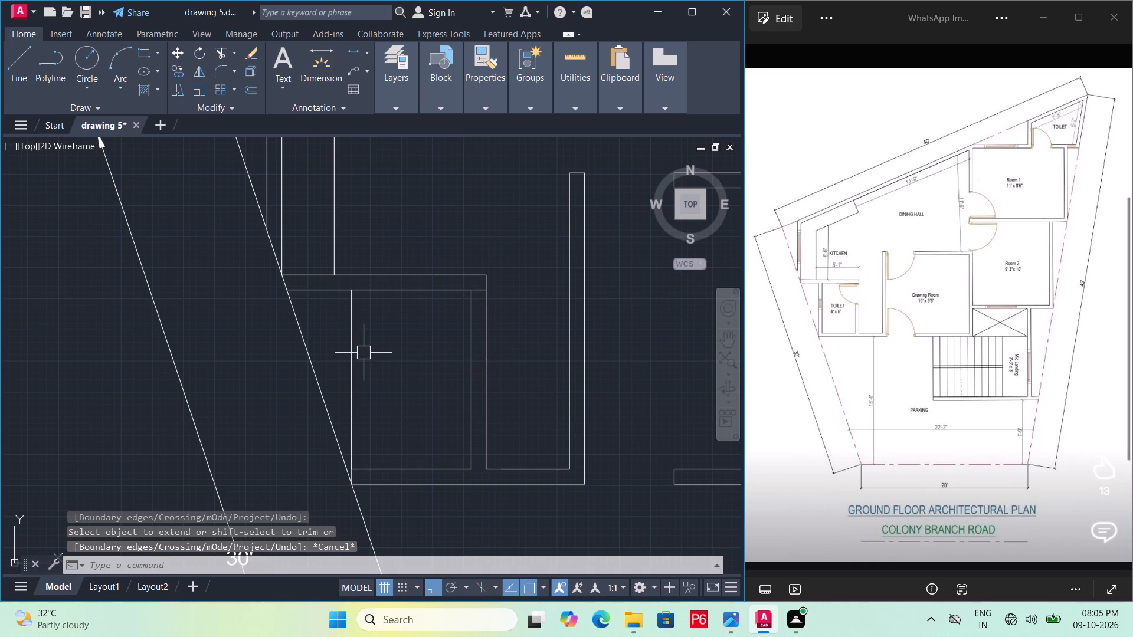
# Offset both segments of the toilet's boundary-side face line 6" outward to form the wall's outer face.
pyautogui.press('o')
pyautogui.press('Return')
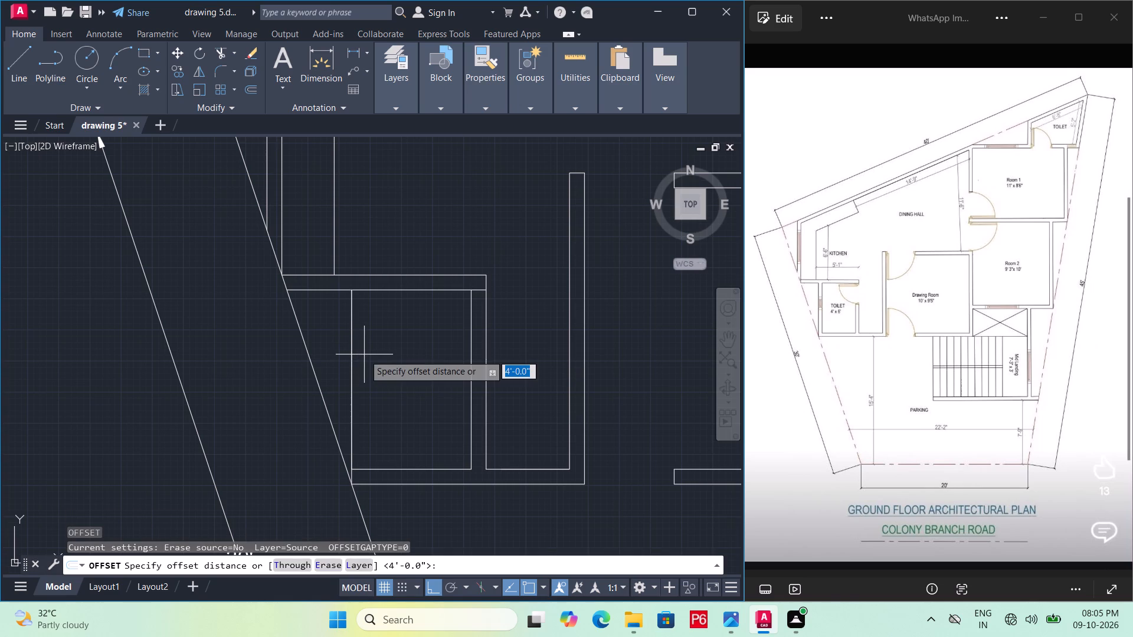
pyautogui.write('6"')
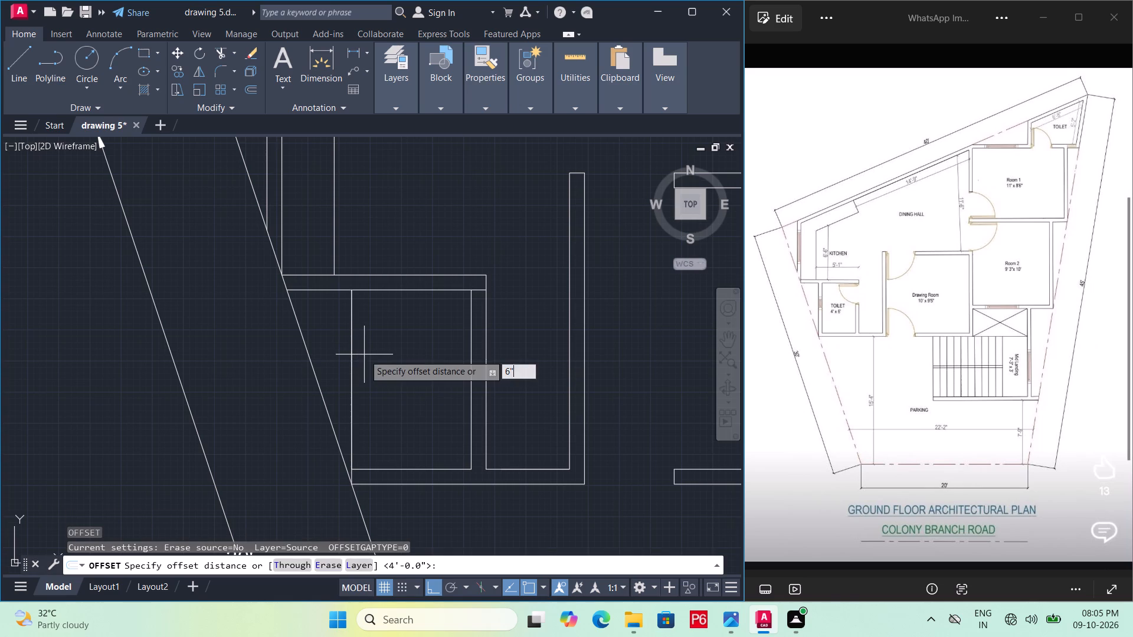
pyautogui.press('Return')
pyautogui.click(345, 346)
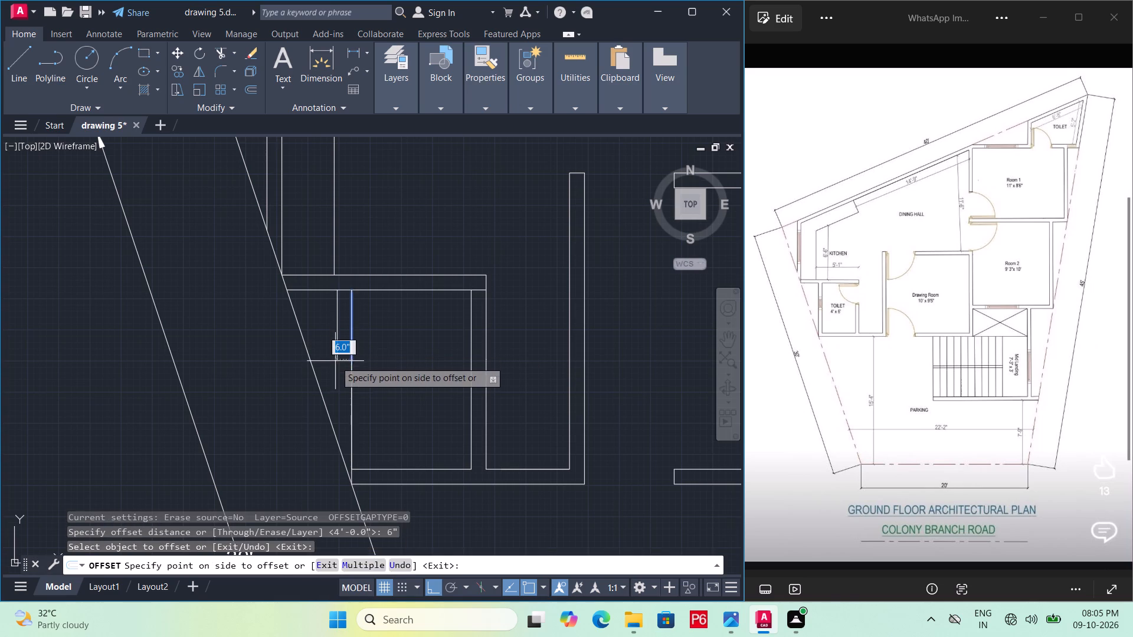
pyautogui.click(335, 361)
pyautogui.click(354, 405)
pyautogui.click(338, 408)
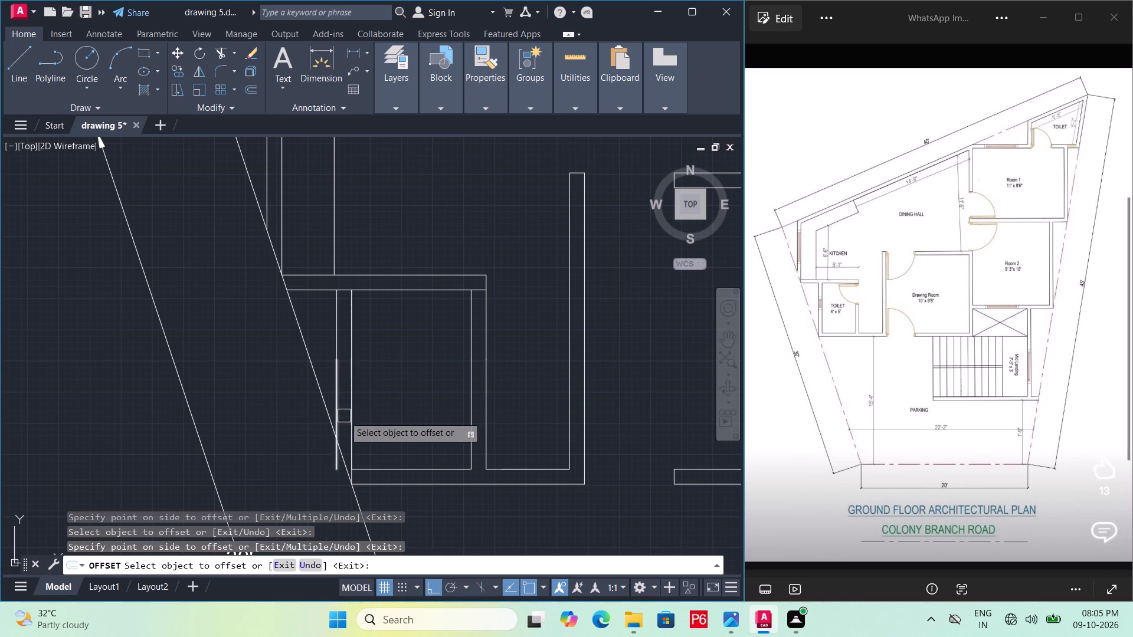
# End the Offset command and save the drawing.
pyautogui.press('Escape')
pyautogui.hotkey('ctrl', 's')
pyautogui.hotkey('ctrl', 's')
pyautogui.hotkey('ctrl', 's')
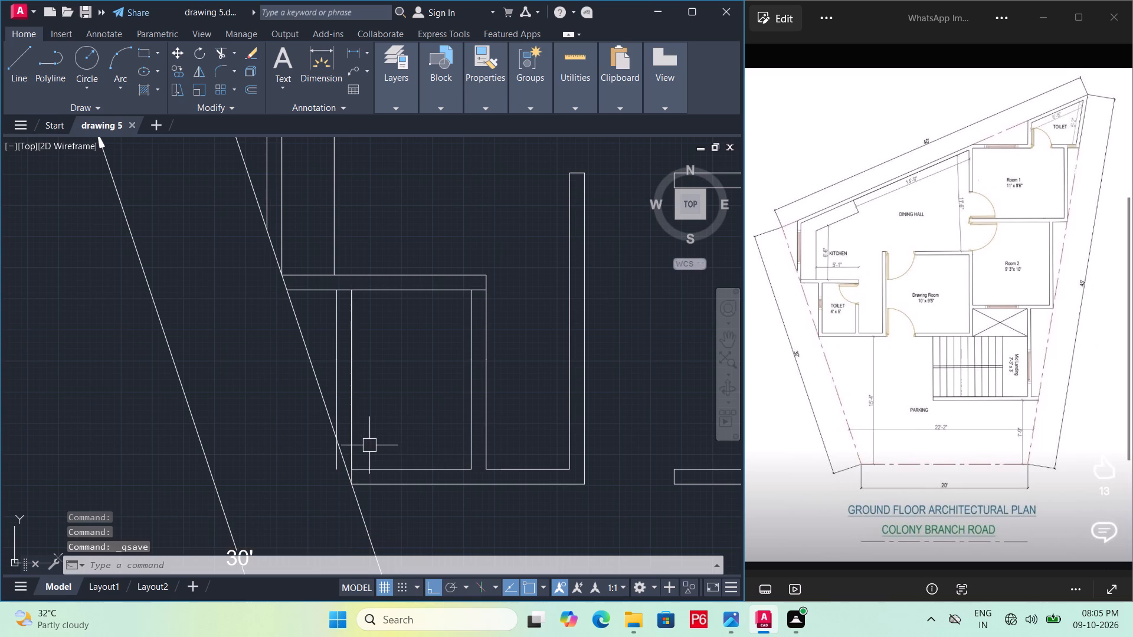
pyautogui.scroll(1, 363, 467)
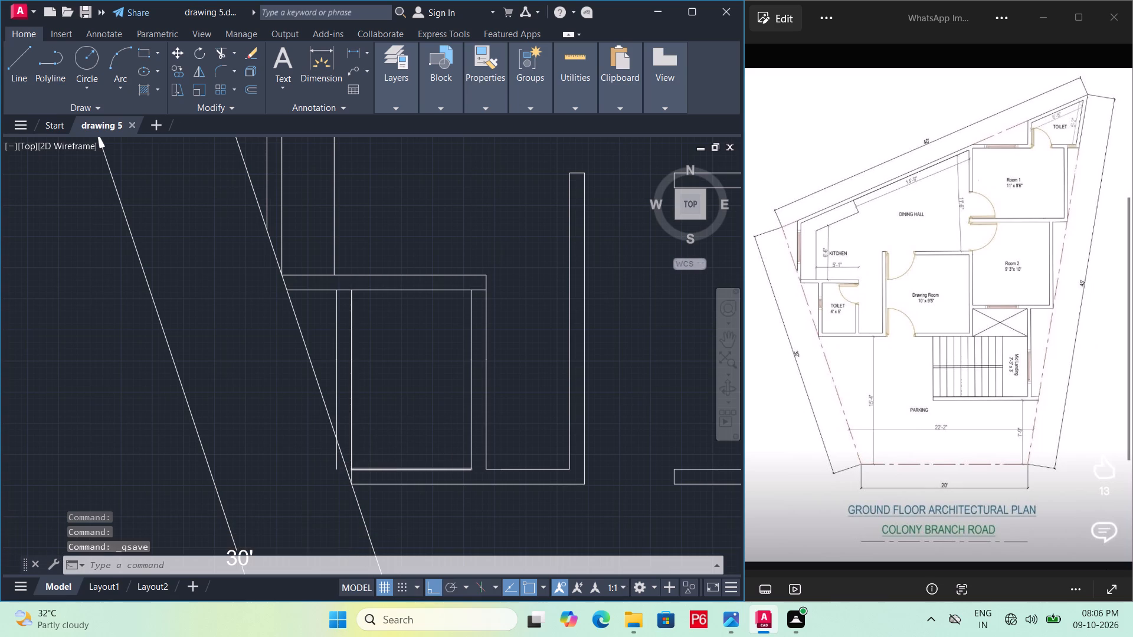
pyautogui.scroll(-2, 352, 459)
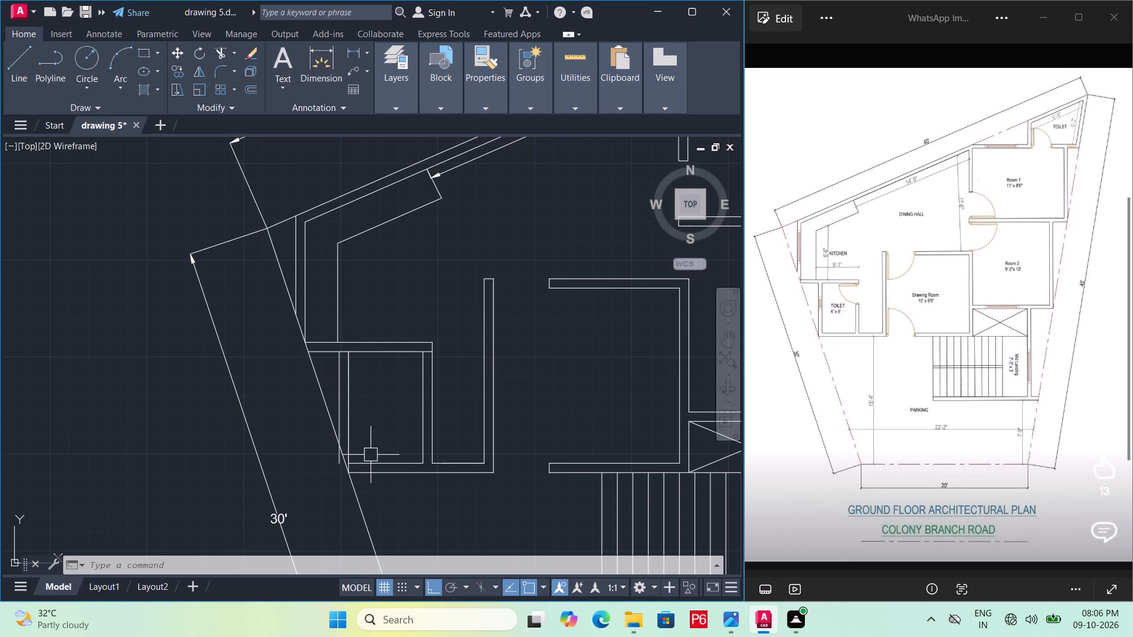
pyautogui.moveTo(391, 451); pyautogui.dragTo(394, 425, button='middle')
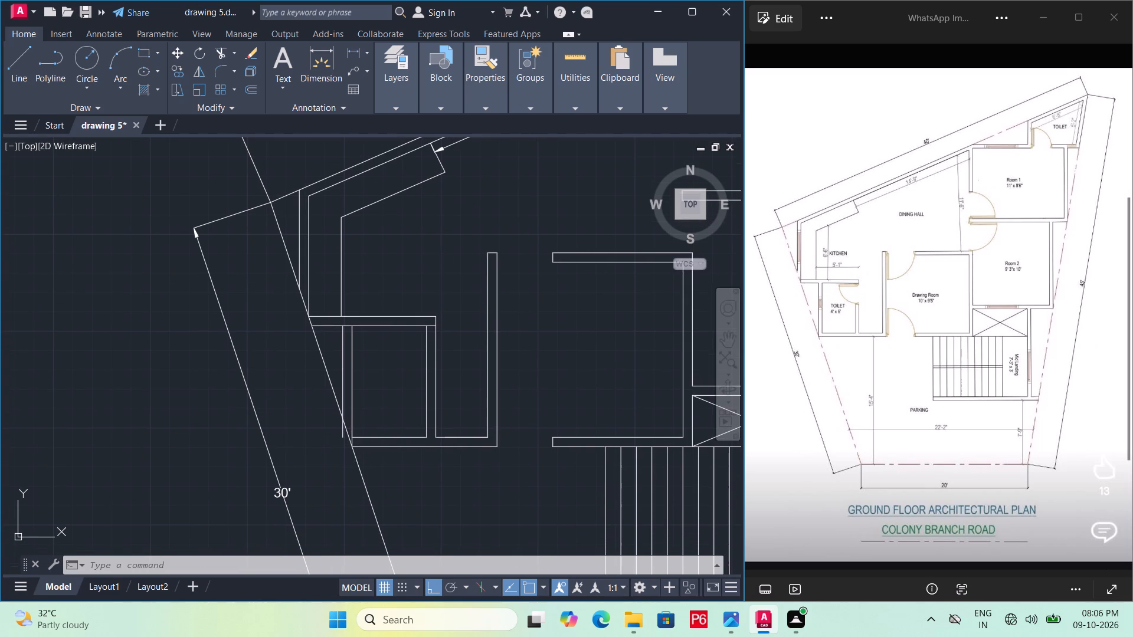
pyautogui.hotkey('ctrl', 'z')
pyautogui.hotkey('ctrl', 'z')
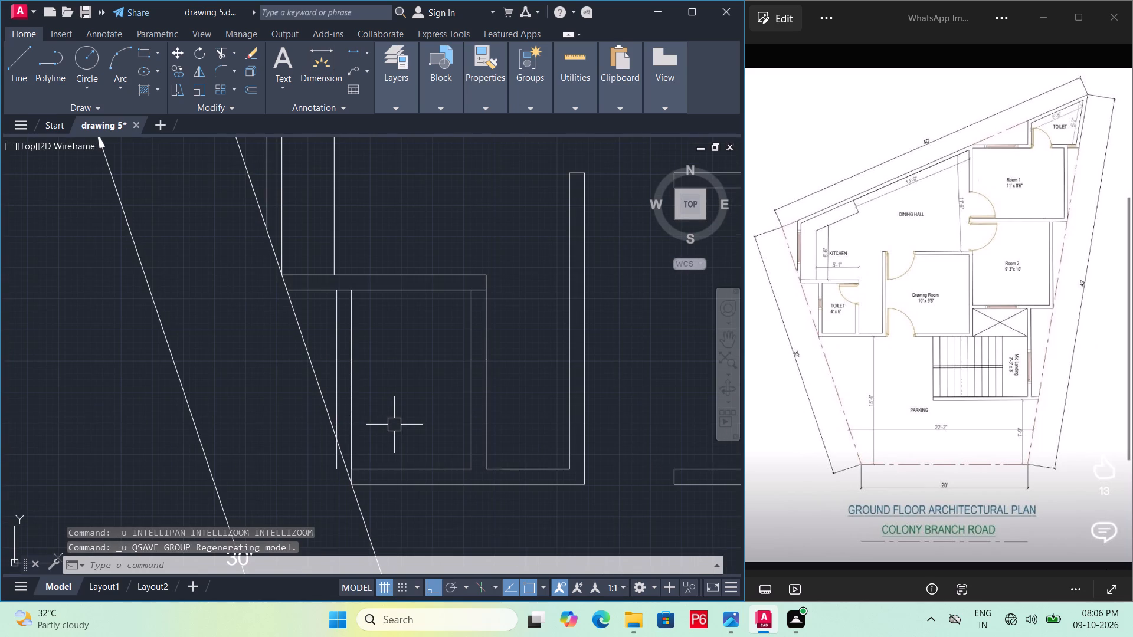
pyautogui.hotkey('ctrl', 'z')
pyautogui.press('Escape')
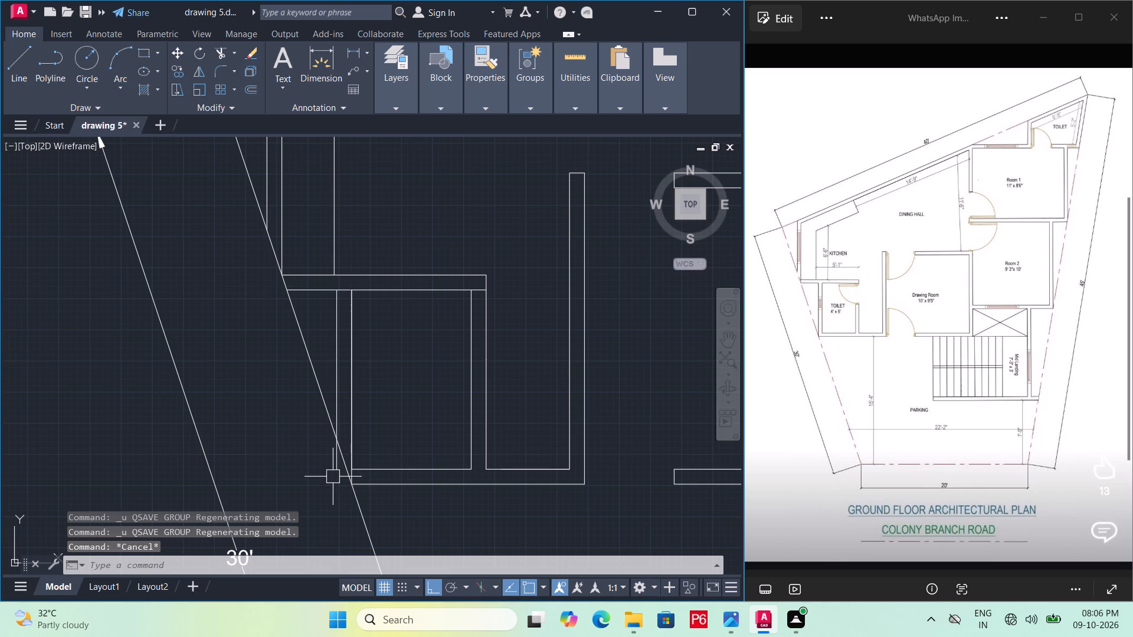
# Delete both segments of the toilet's outer wall face line on the side of the slanted plot boundary.
pyautogui.scroll(1, 333, 477)
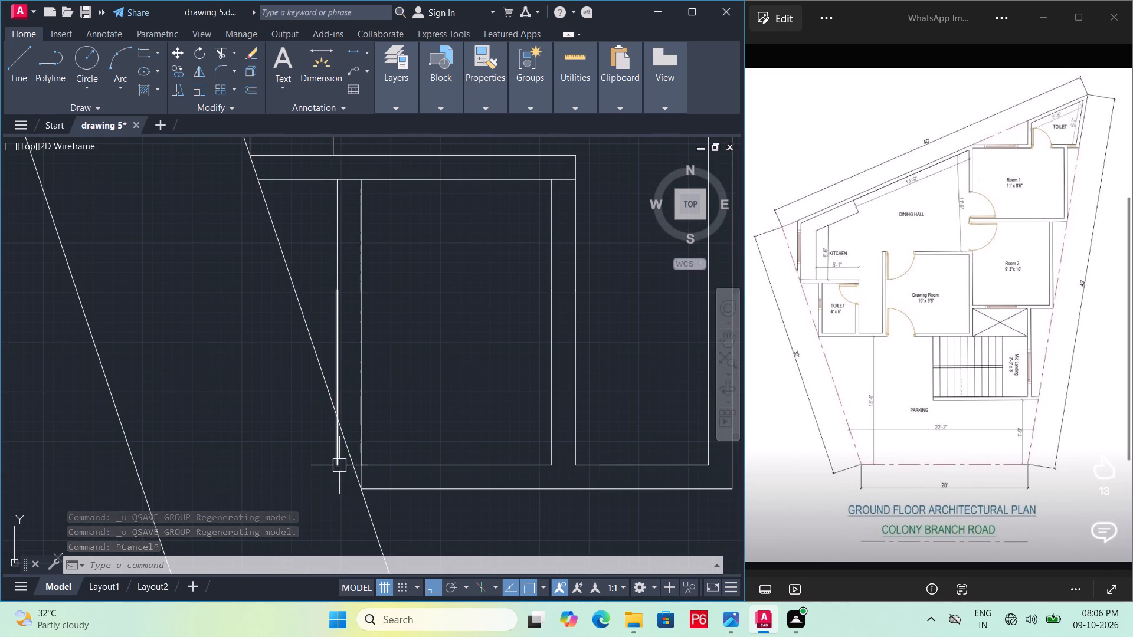
pyautogui.click(339, 465)
pyautogui.press('Delete')
pyautogui.press('Delete')
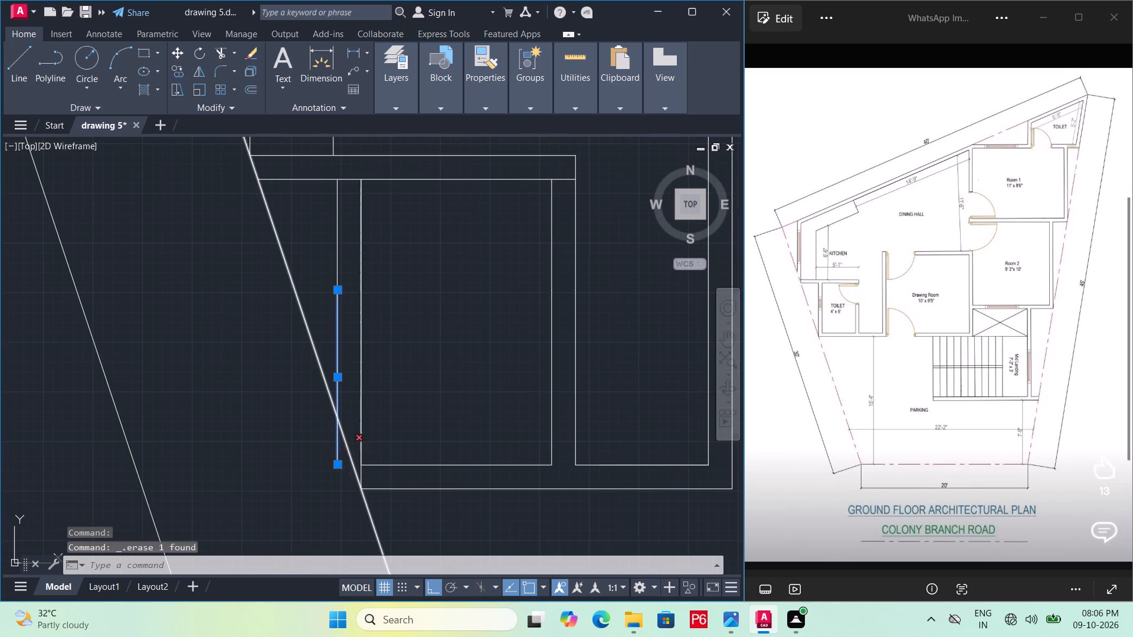
pyautogui.click(335, 287)
pyautogui.press('Delete')
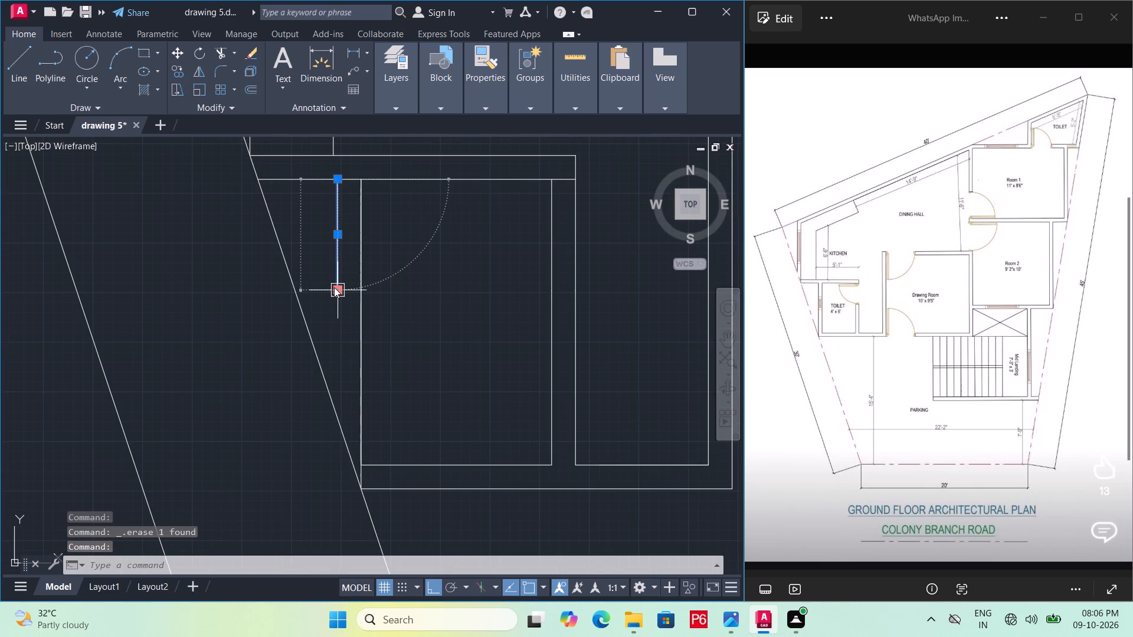
pyautogui.press('Delete')
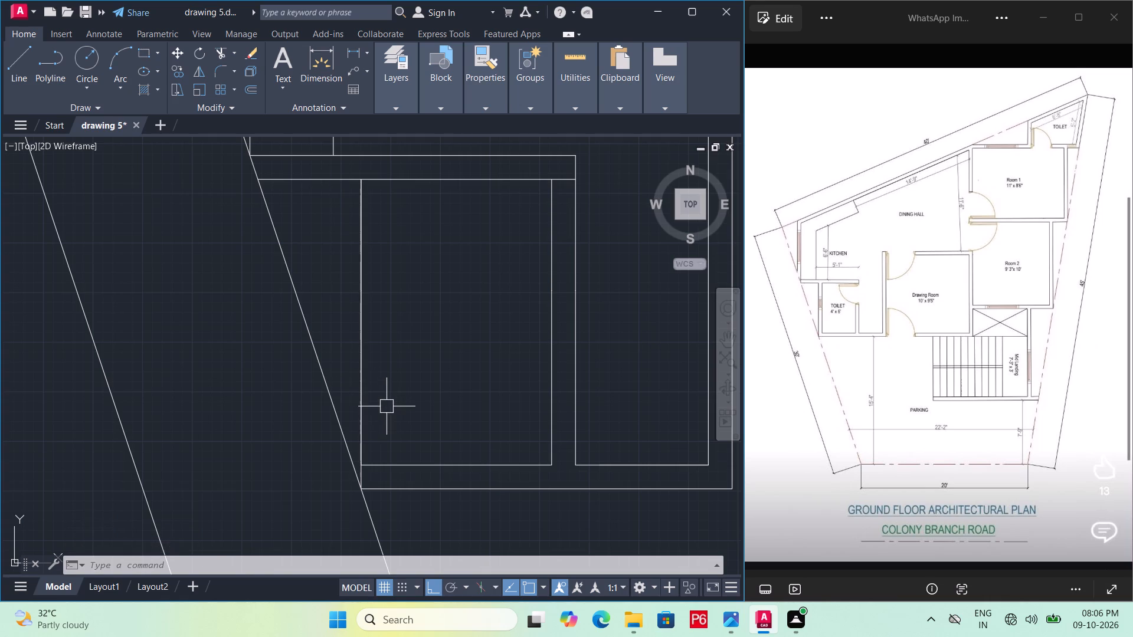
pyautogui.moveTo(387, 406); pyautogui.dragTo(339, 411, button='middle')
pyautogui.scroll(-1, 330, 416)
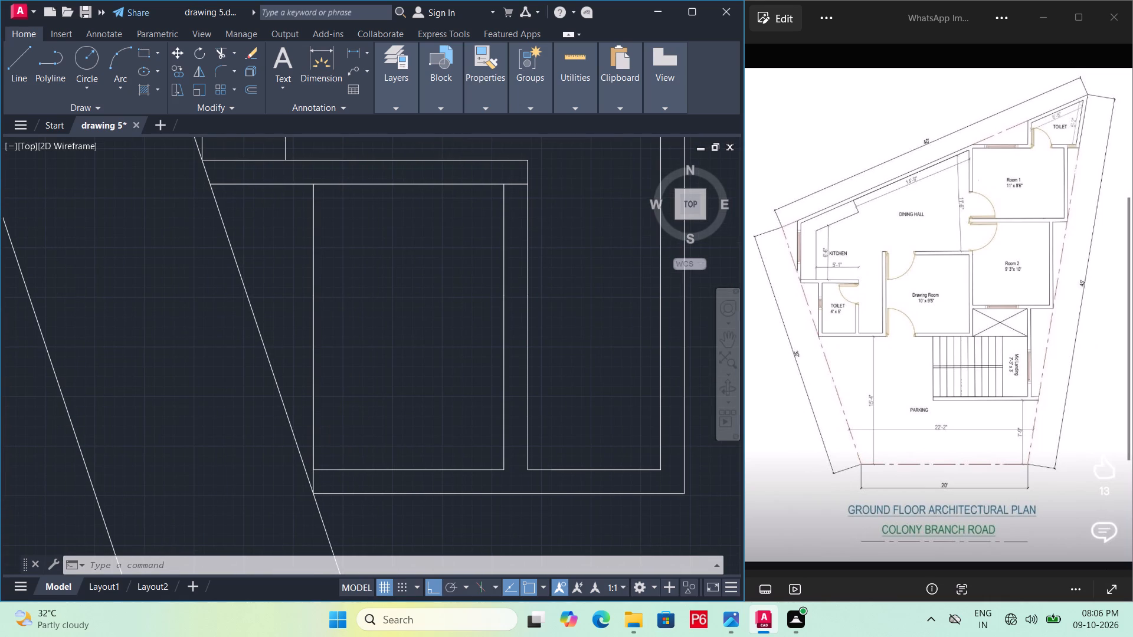
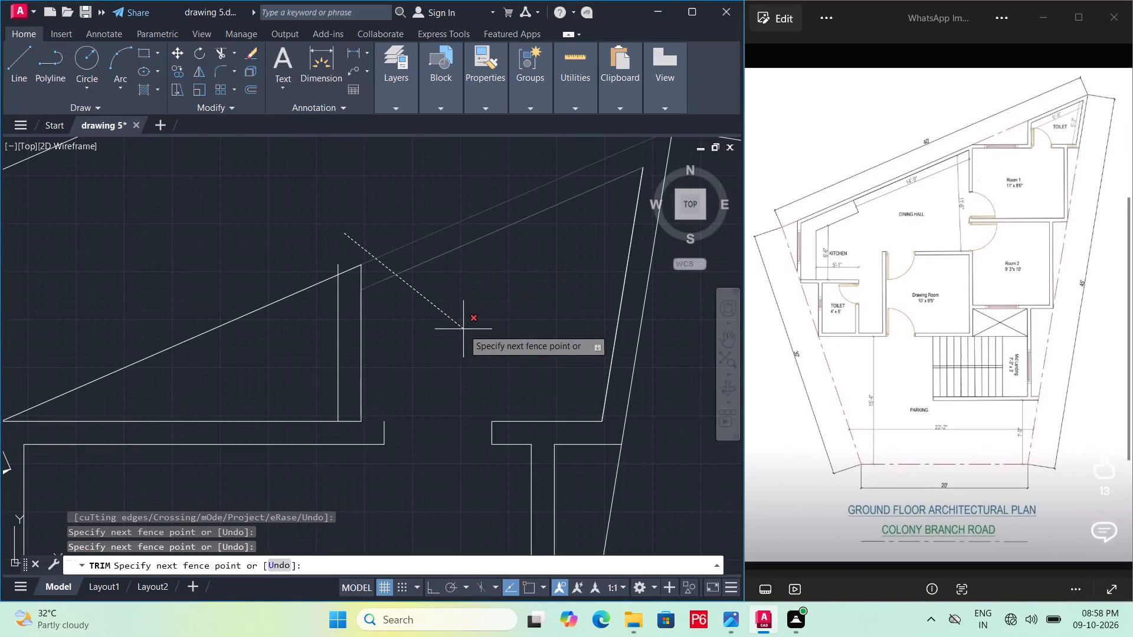
# Trim the upper ends of the Room 1 toilet's two vertical wall lines at the sloped boundary and inner face lines, and save.
pyautogui.press('Escape')
pyautogui.scroll(-5, 362, 235)
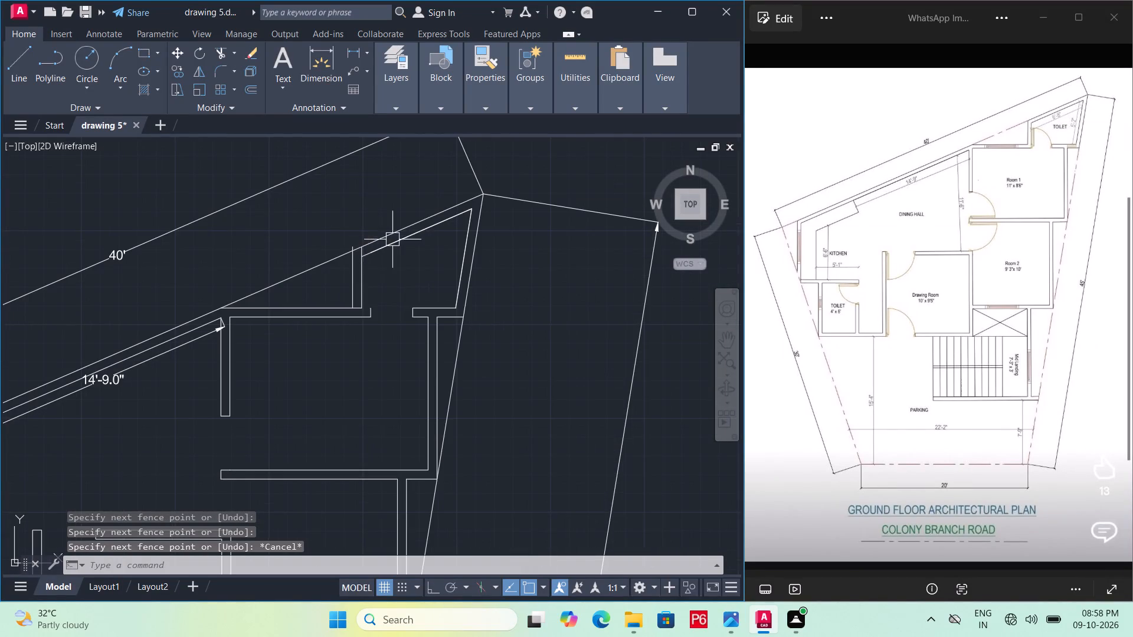
pyautogui.scroll(-1, 395, 240)
pyautogui.moveTo(419, 268); pyautogui.dragTo(443, 229, button='middle')
pyautogui.scroll(4, 406, 211)
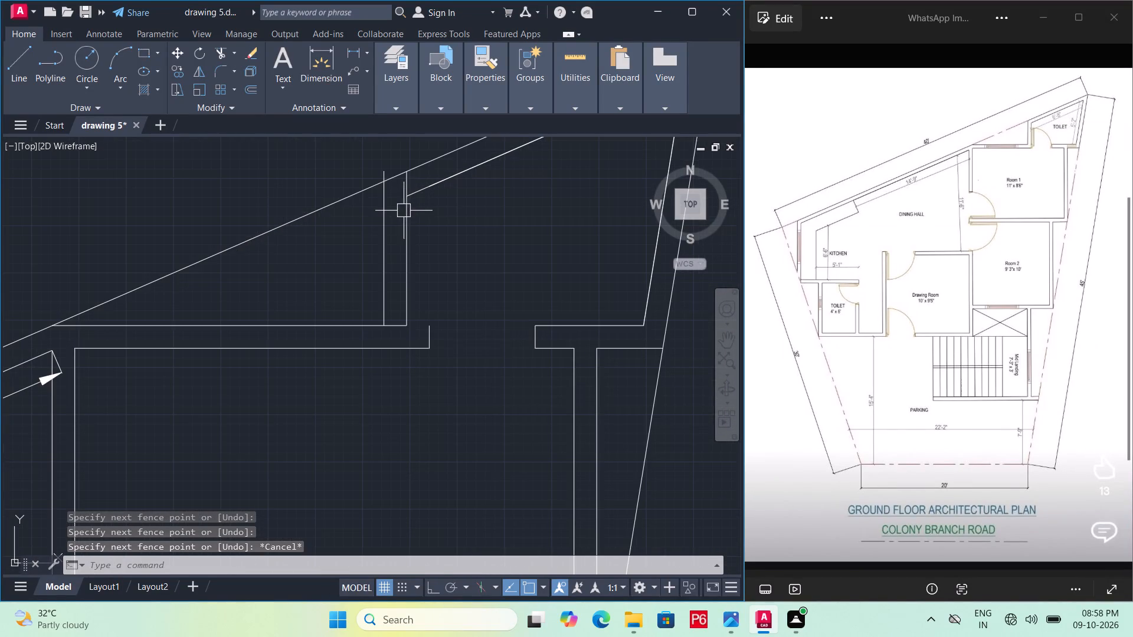
pyautogui.moveTo(402, 211); pyautogui.dragTo(402, 321, button='middle')
pyautogui.scroll(1, 372, 269)
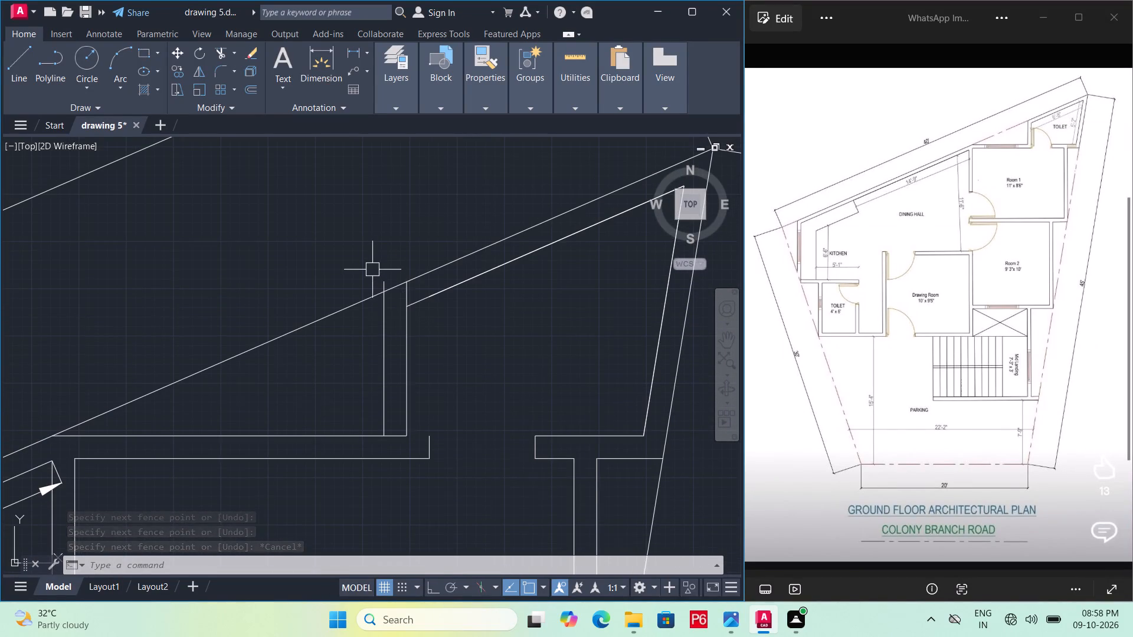
pyautogui.scroll(1, 372, 269)
pyautogui.press('t')
pyautogui.write('r')
pyautogui.press('space')
pyautogui.press('space')
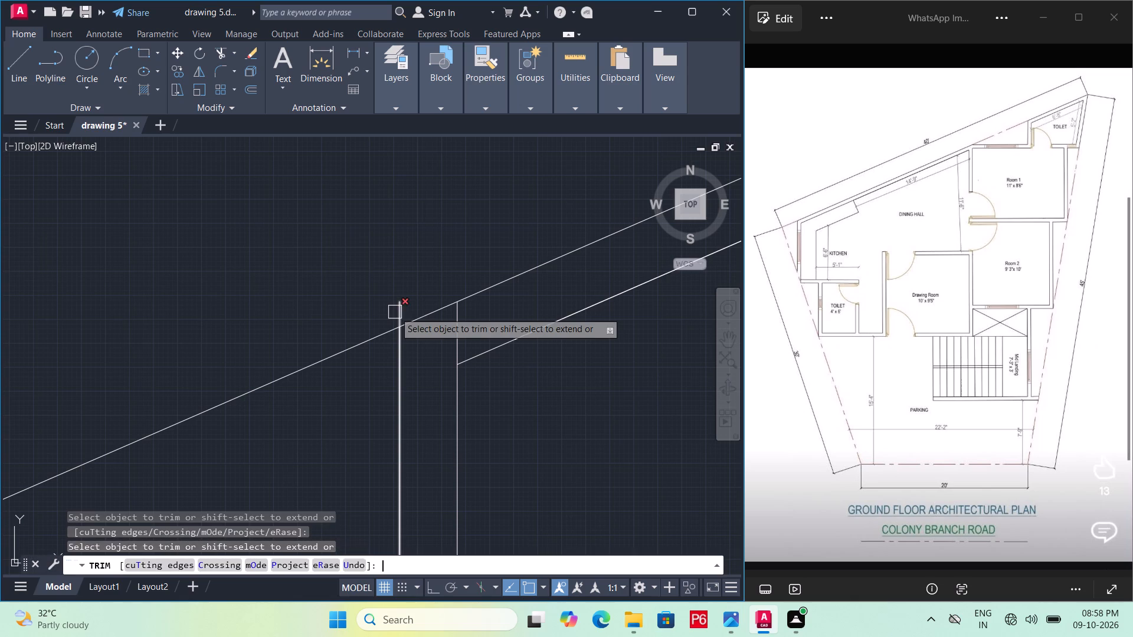
pyautogui.doubleClick(397, 307)
pyautogui.scroll(-2, 411, 235)
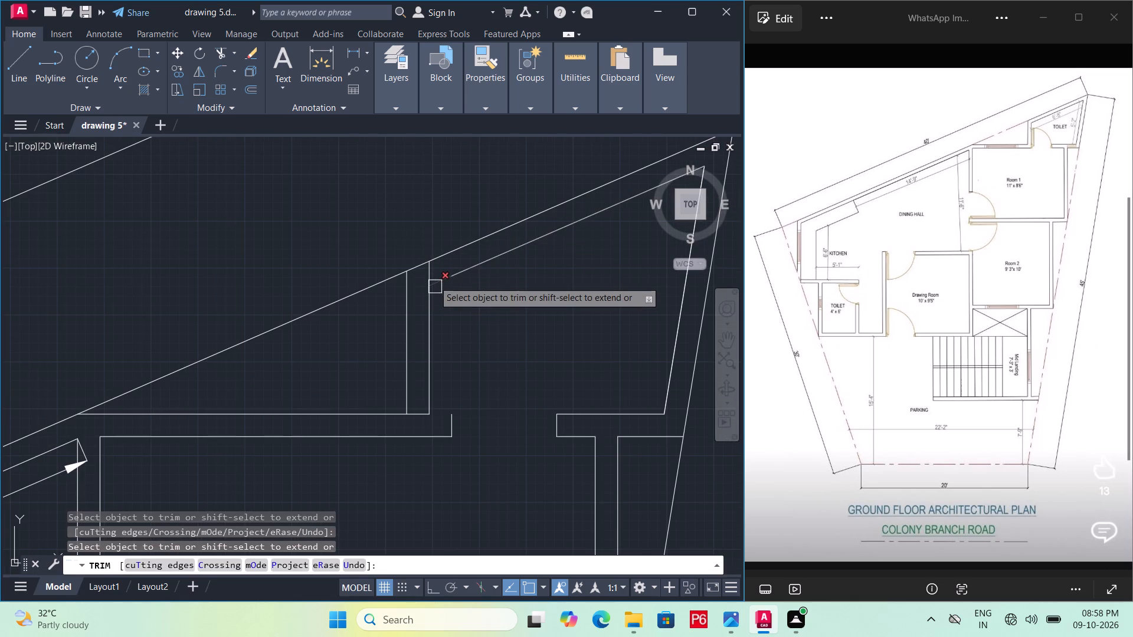
pyautogui.click(431, 275)
pyautogui.moveTo(430, 327); pyautogui.dragTo(421, 311, button='middle')
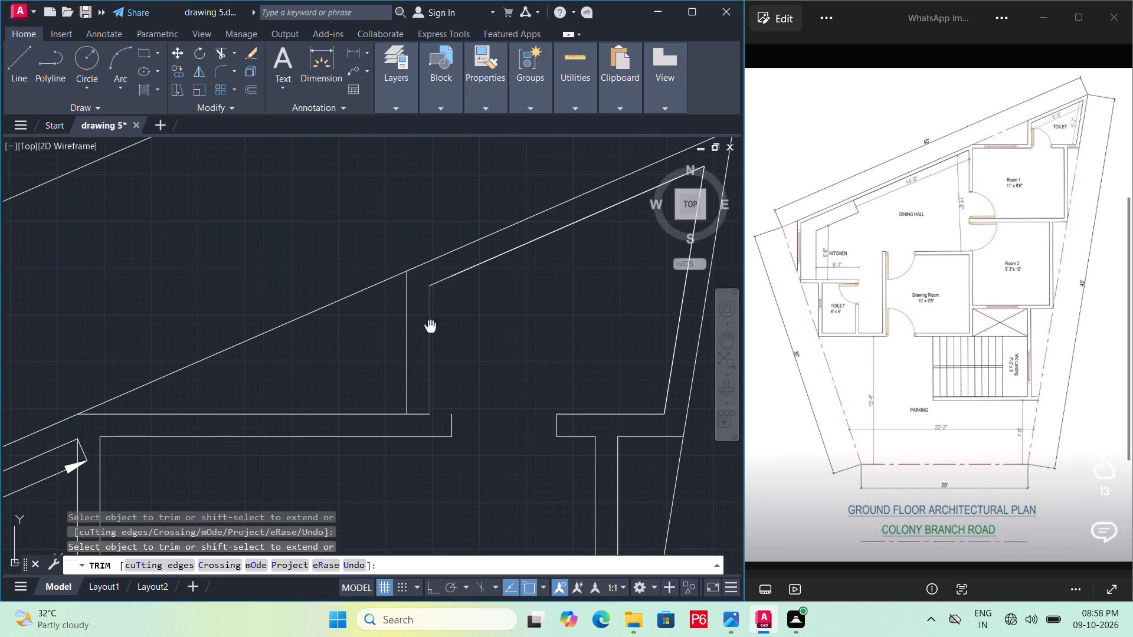
pyautogui.moveTo(421, 311); pyautogui.dragTo(415, 301, button='middle')
pyautogui.hotkey('ctrl', 's')
pyautogui.hotkey('ctrl', 's')
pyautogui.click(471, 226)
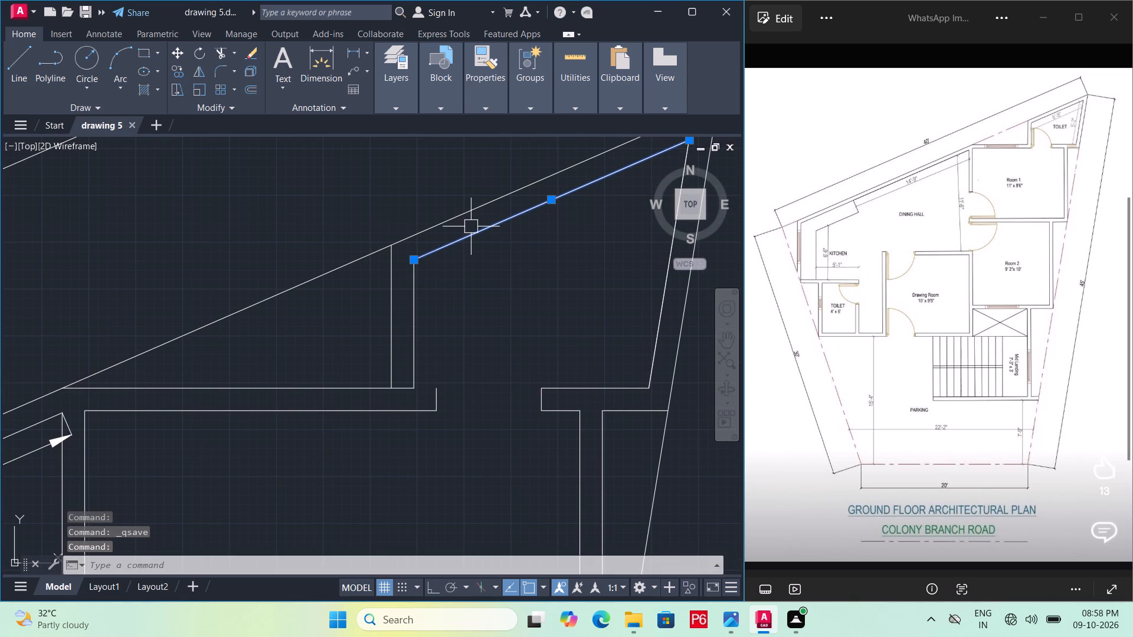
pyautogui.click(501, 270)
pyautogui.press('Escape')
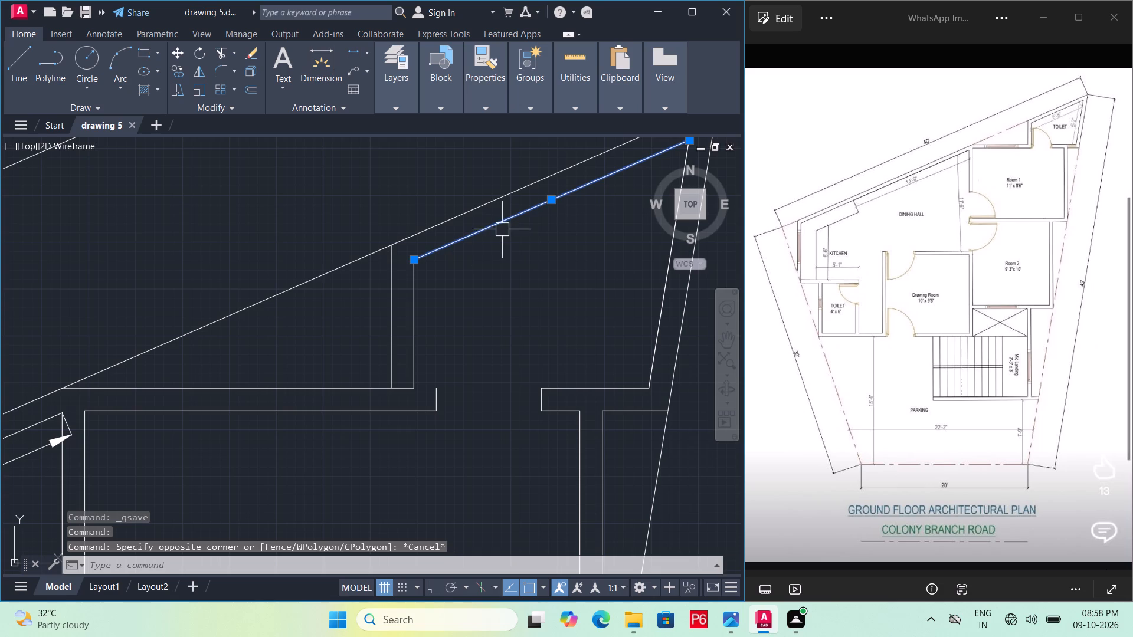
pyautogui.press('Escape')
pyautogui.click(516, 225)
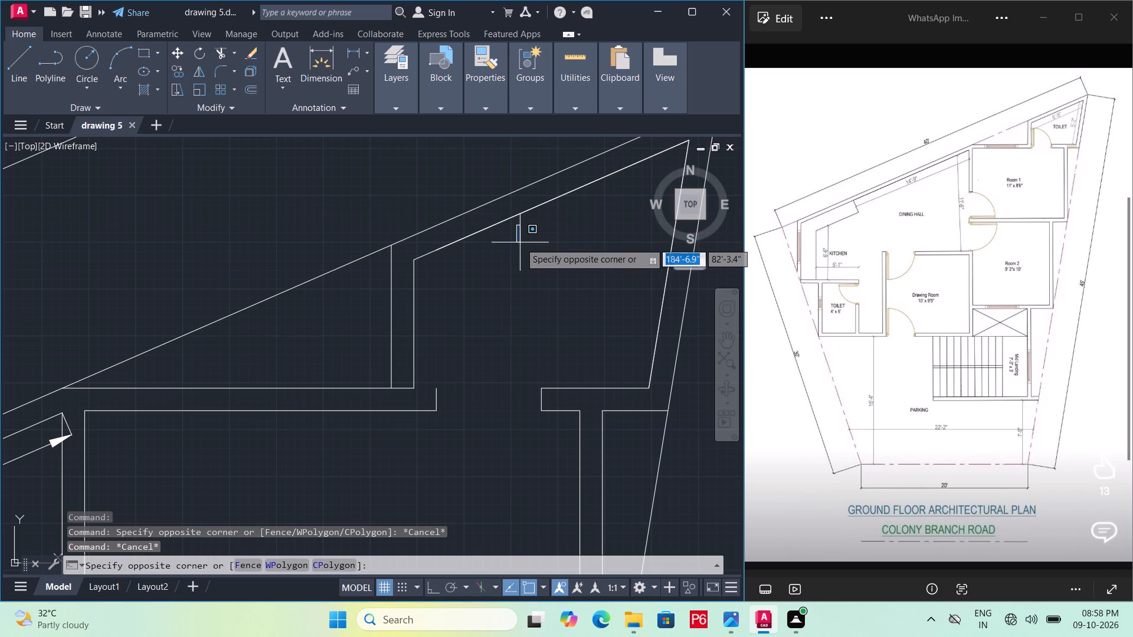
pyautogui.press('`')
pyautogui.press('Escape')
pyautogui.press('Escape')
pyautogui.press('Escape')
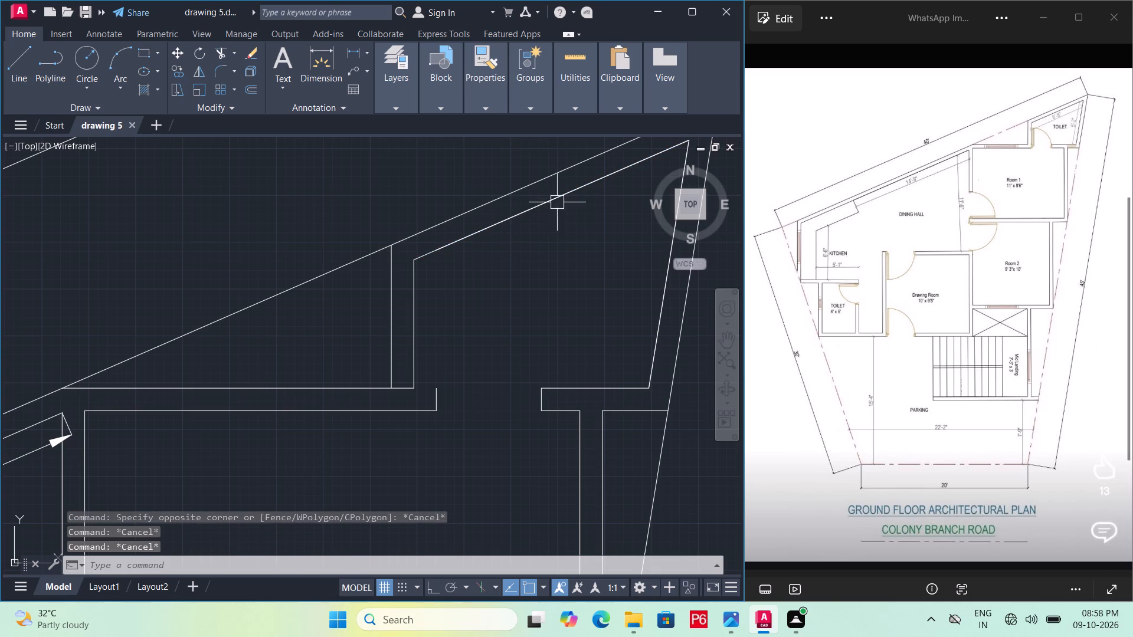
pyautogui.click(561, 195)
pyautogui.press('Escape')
# Delete the overlapping line on the Room 1 toilet's sloped inner face and extend the remaining line to the vertical wall.
pyautogui.scroll(1, 507, 239)
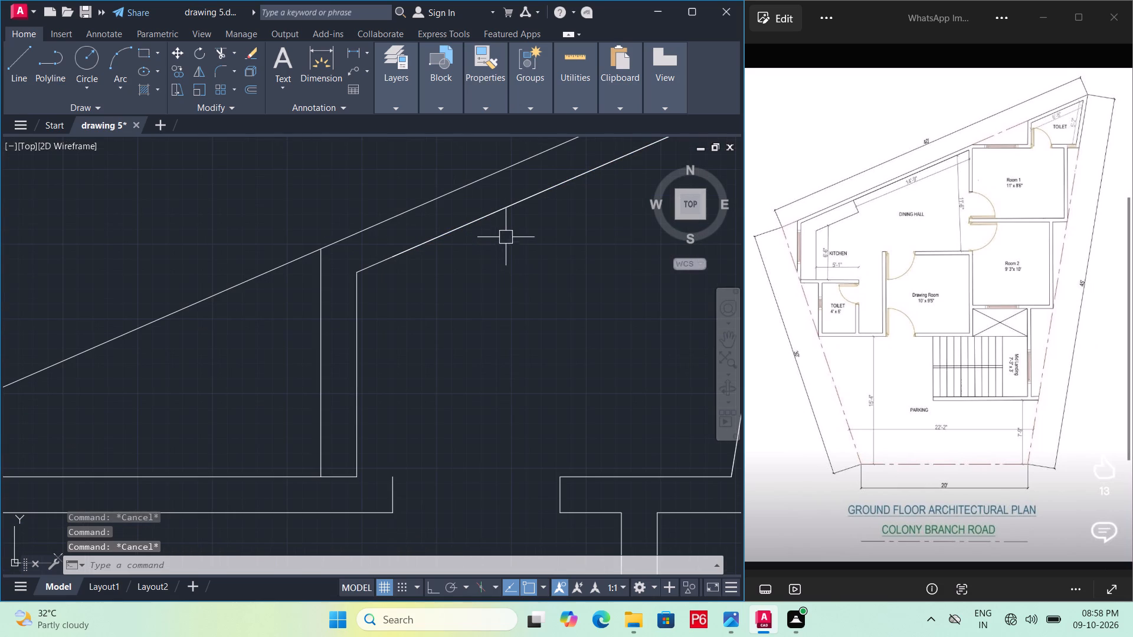
pyautogui.click(497, 219)
pyautogui.press('Delete')
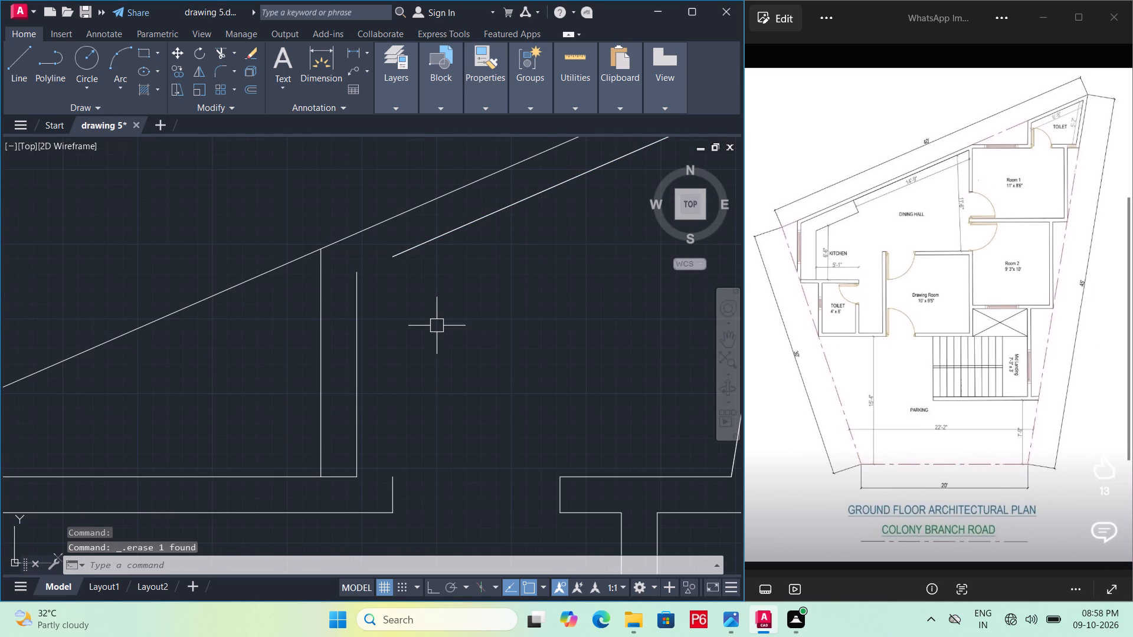
pyautogui.write('ex')
pyautogui.press('space')
pyautogui.press('space')
pyautogui.click(458, 222)
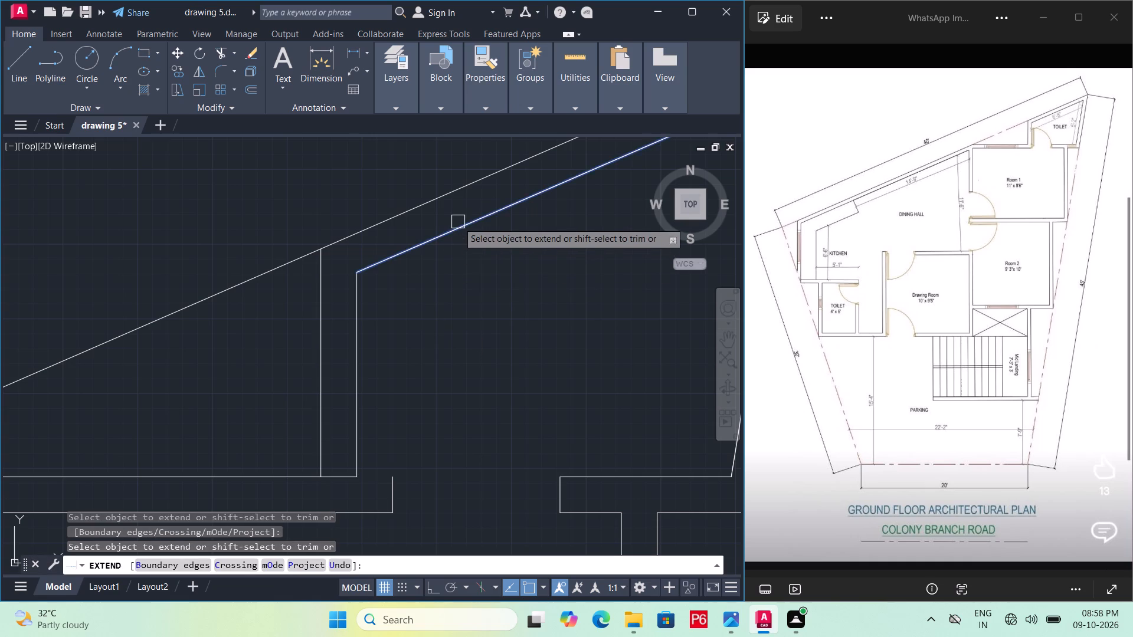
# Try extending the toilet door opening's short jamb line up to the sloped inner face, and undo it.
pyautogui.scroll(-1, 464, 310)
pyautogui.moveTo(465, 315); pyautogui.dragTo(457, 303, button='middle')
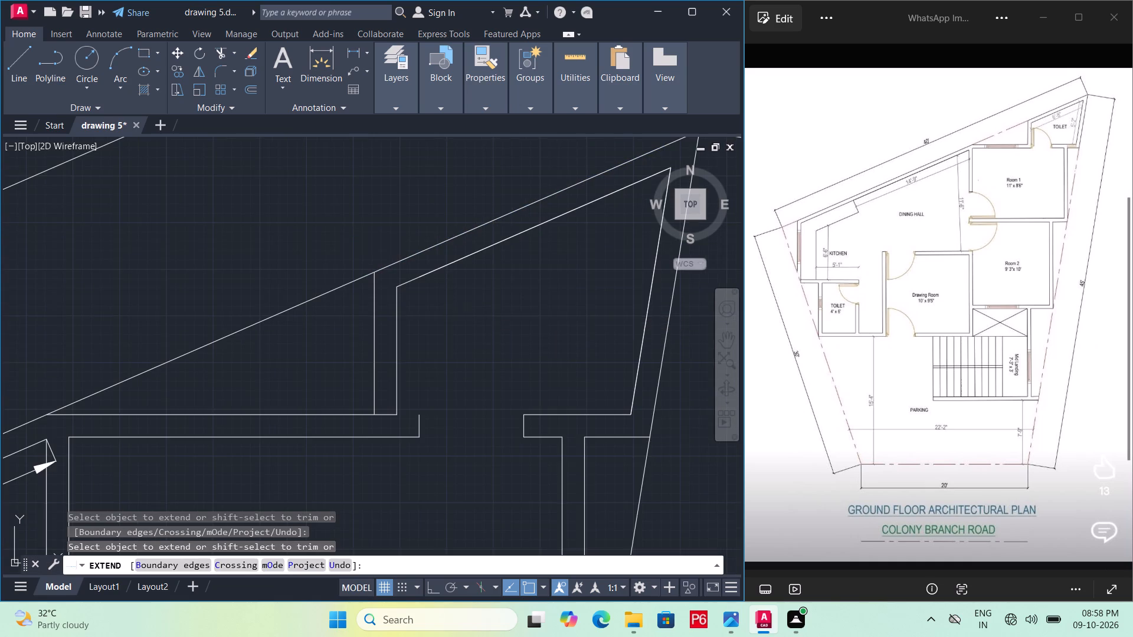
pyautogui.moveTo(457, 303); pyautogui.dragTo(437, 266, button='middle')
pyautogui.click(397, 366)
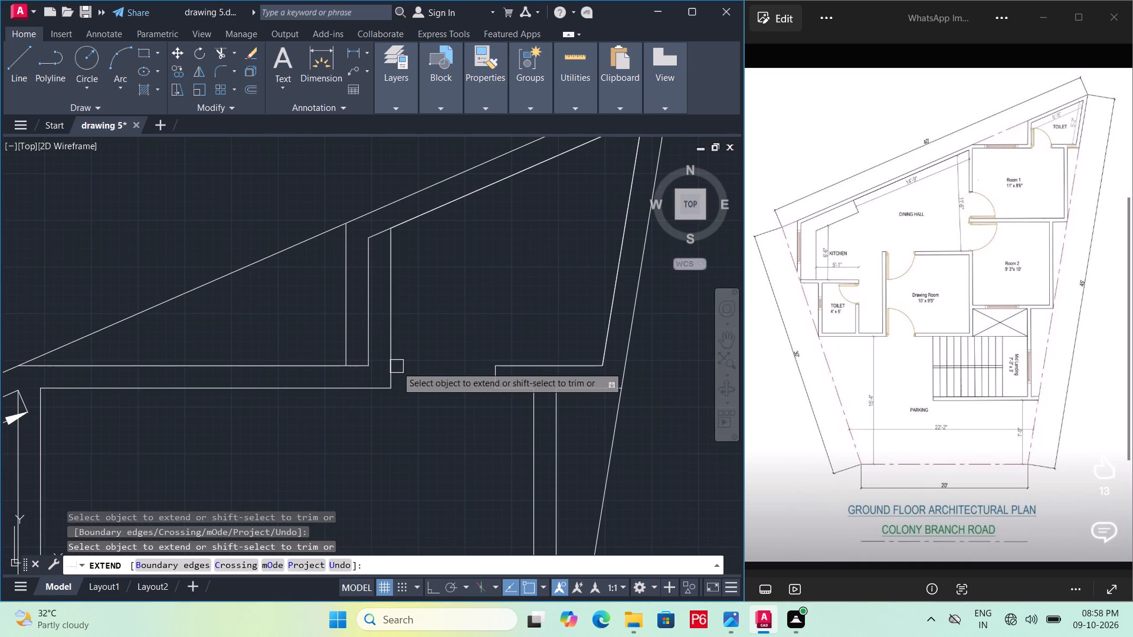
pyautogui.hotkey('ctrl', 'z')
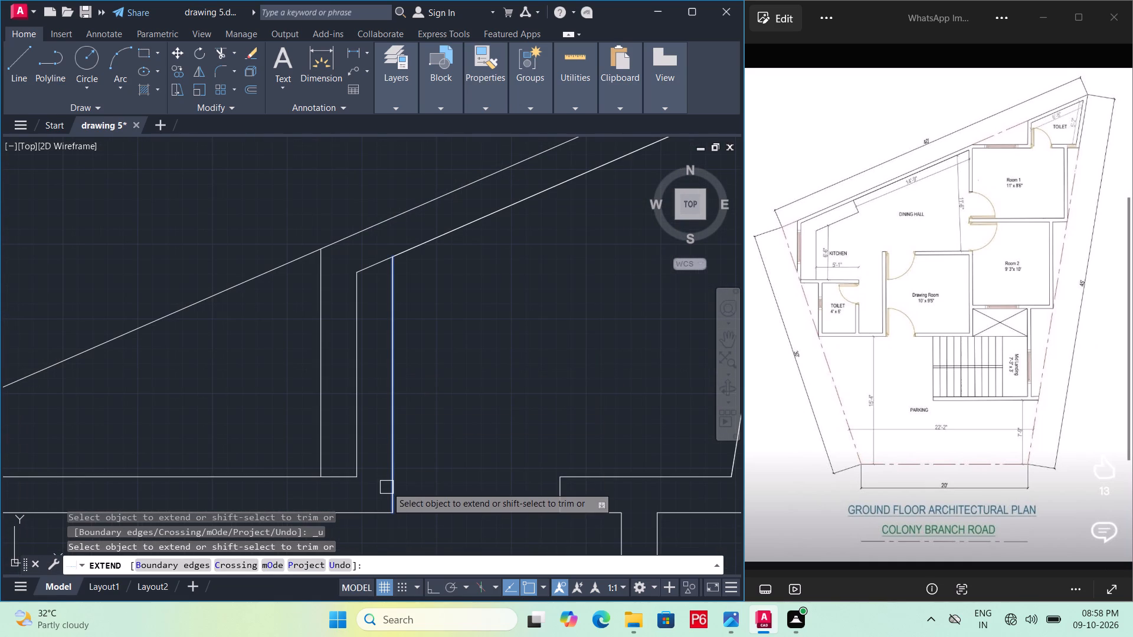
# Delete the jamb line beside the toilet's vertical wall at the door opening.
pyautogui.press('Escape')
pyautogui.click(387, 485)
pyautogui.press('Delete')
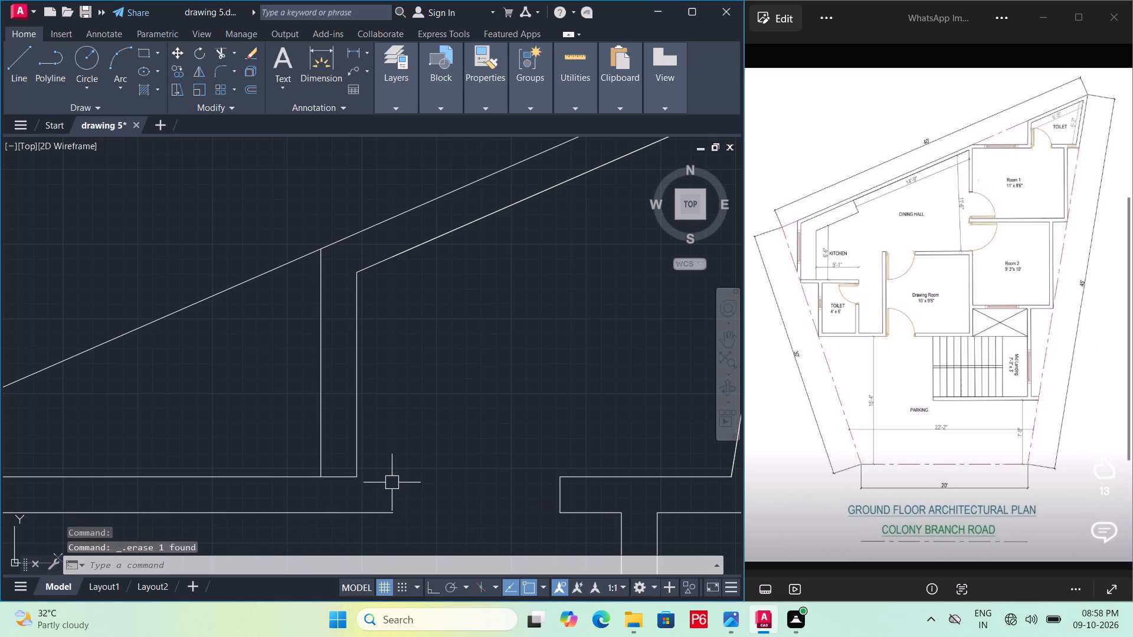
# Extend the inner line of the toilet's vertical wall down to the lower line of Room 1's top wall.
pyautogui.moveTo(408, 475); pyautogui.dragTo(407, 405, button='middle')
pyautogui.press('e')
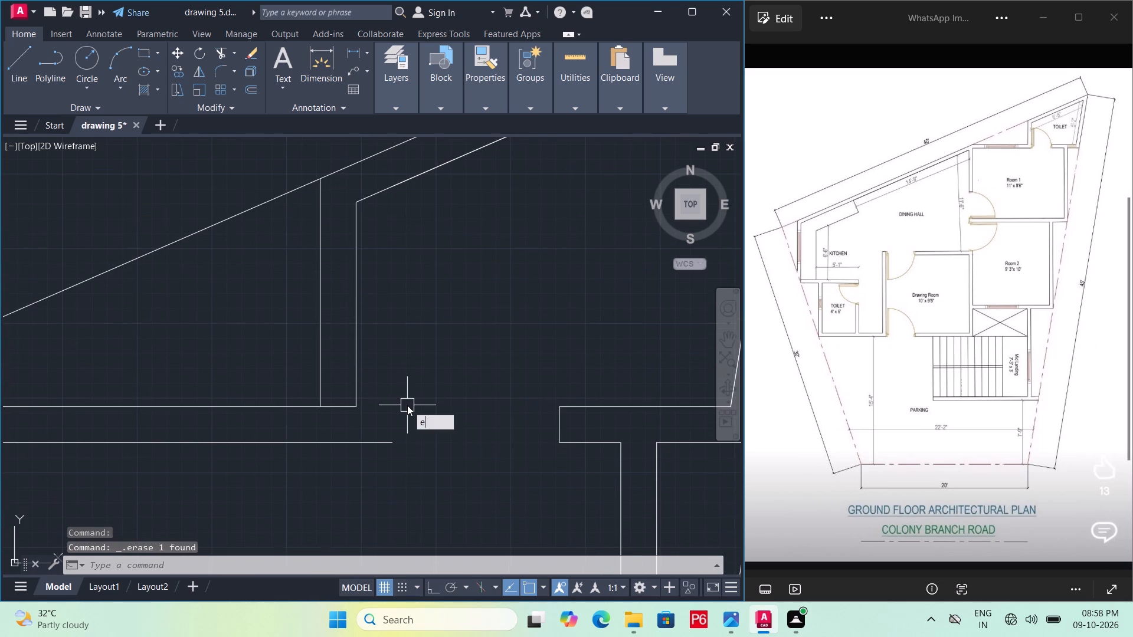
pyautogui.write('x')
pyautogui.press('space')
pyautogui.press('space')
pyautogui.click(352, 347)
pyautogui.press('Escape')
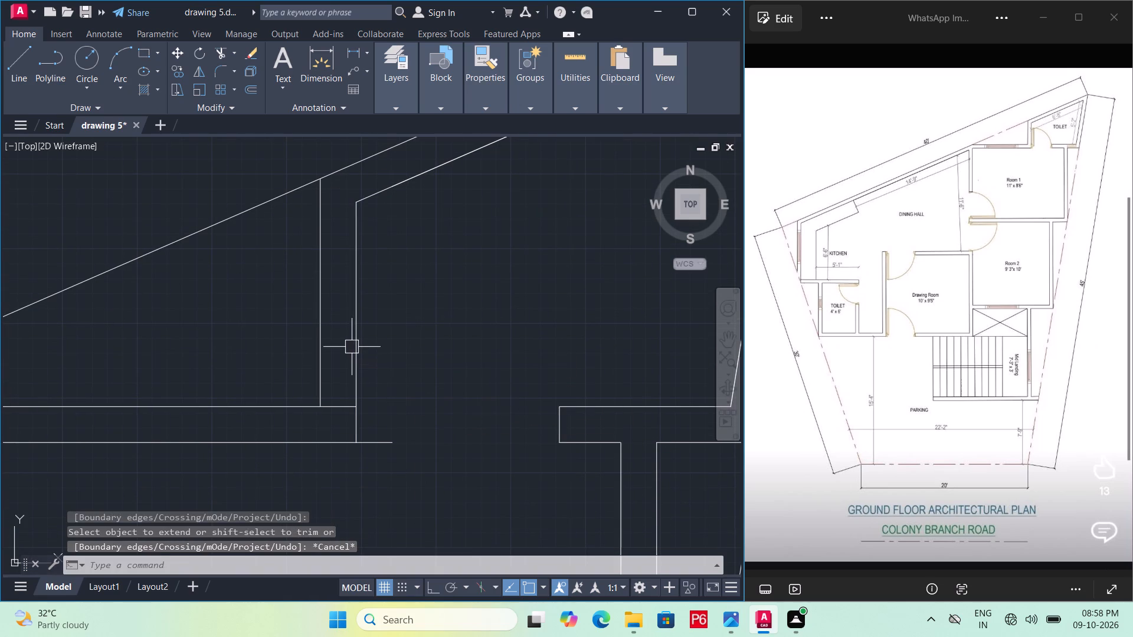
# Trim Room 1's top wall lines past the toilet's vertical wall and across the wall junction, and save the drawing.
pyautogui.write('tr')
pyautogui.press('space')
pyautogui.press('space')
pyautogui.click(384, 438)
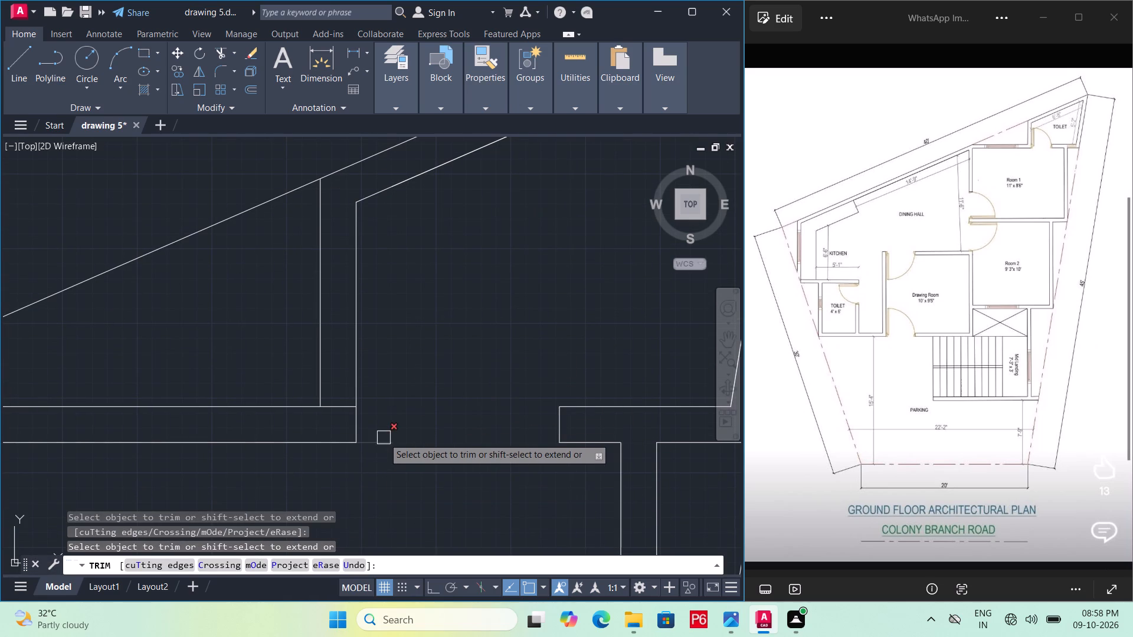
pyautogui.click(339, 406)
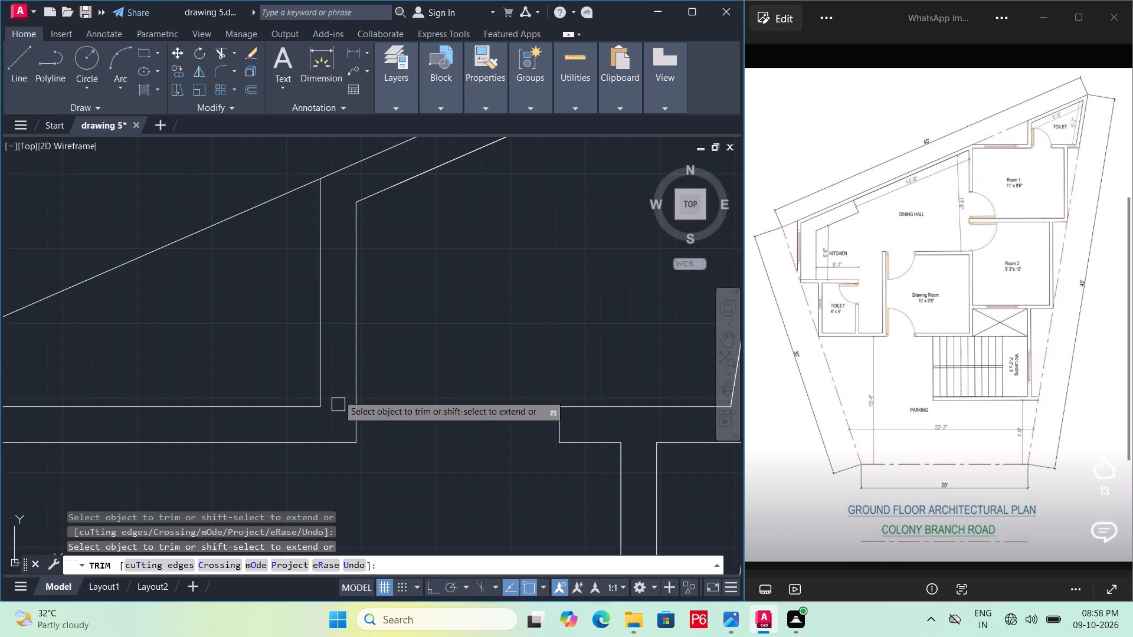
pyautogui.scroll(-2, 333, 382)
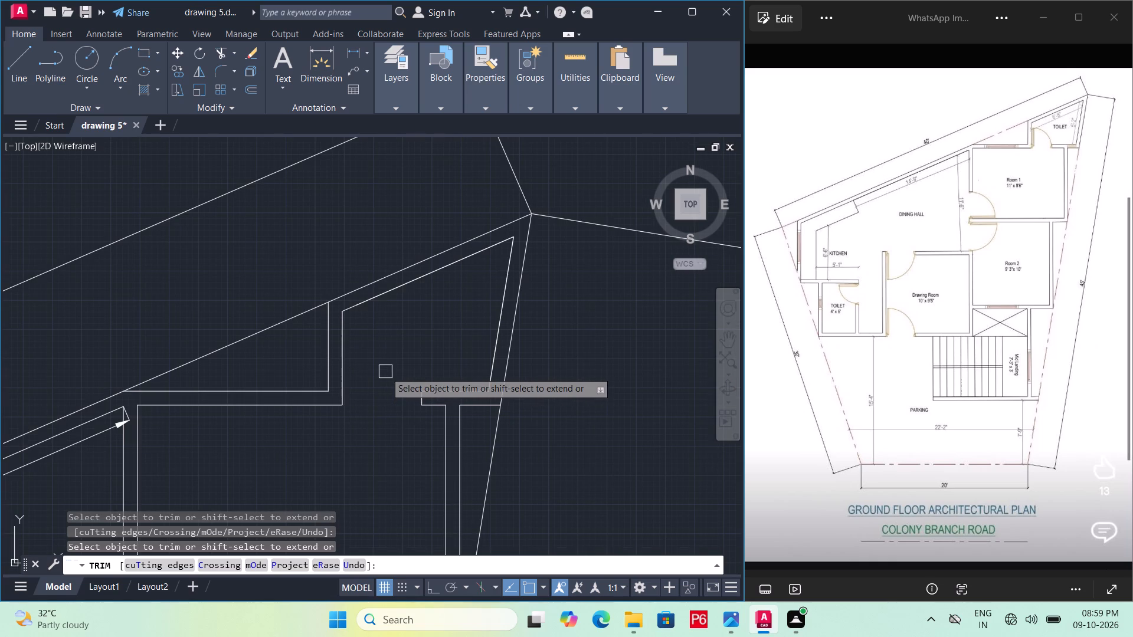
pyautogui.hotkey('ctrl', 's')
pyautogui.hotkey('ctrl', 's')
pyautogui.press('Escape')
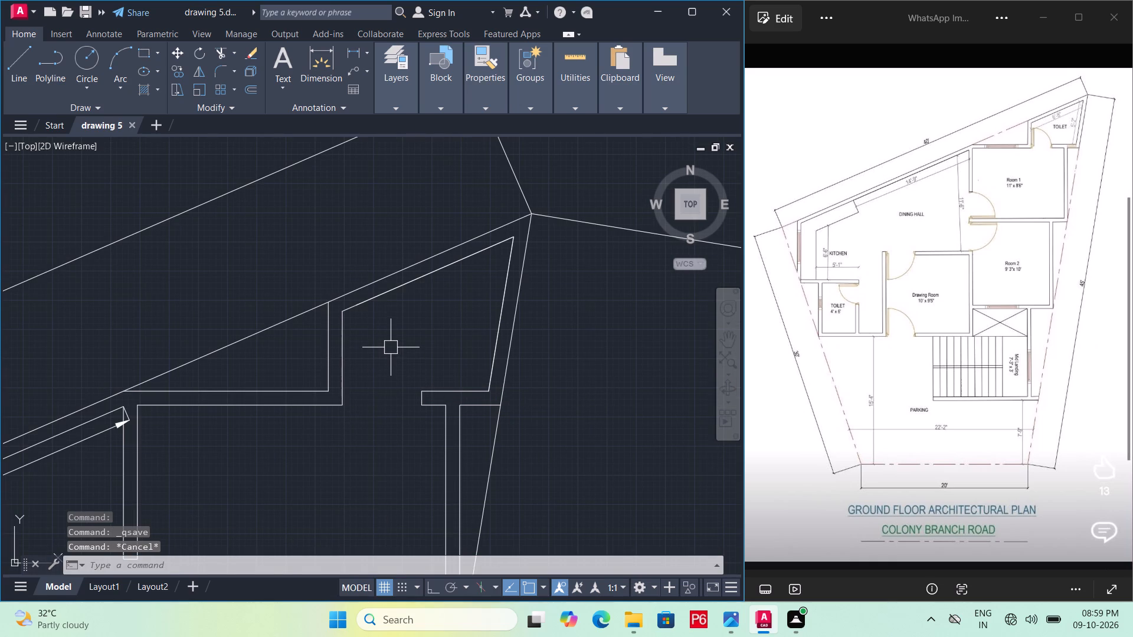
# Add an aligned dimension along the sloped top inner face of the Room 1 toilet.
pyautogui.write('di')
pyautogui.press('m')
pyautogui.write('al')
pyautogui.press('i')
pyautogui.press('space')
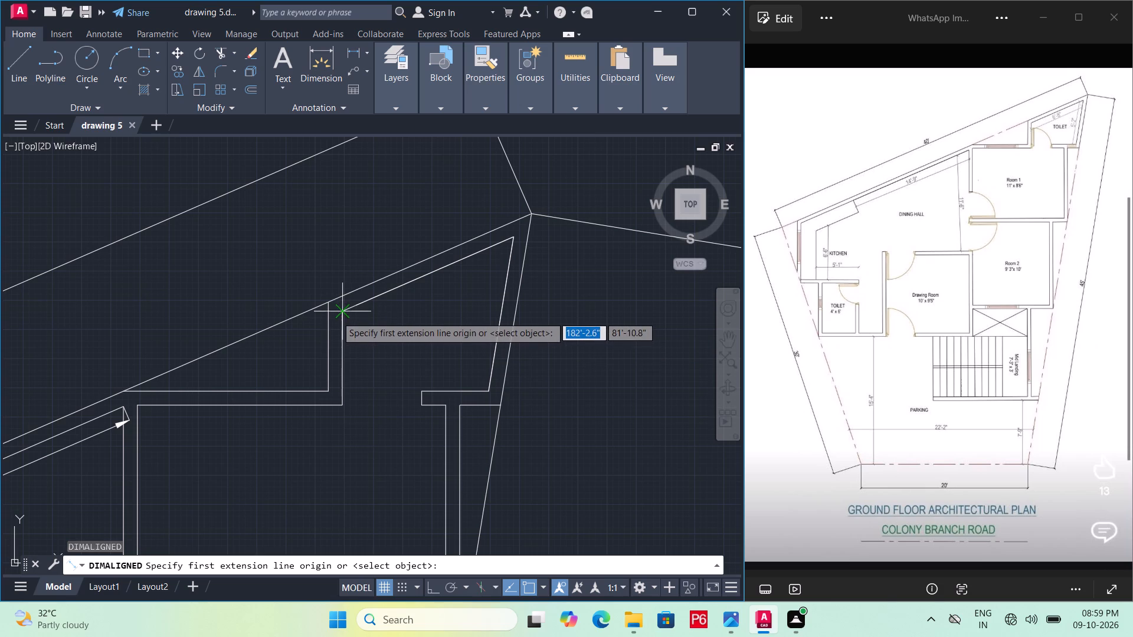
pyautogui.click(340, 315)
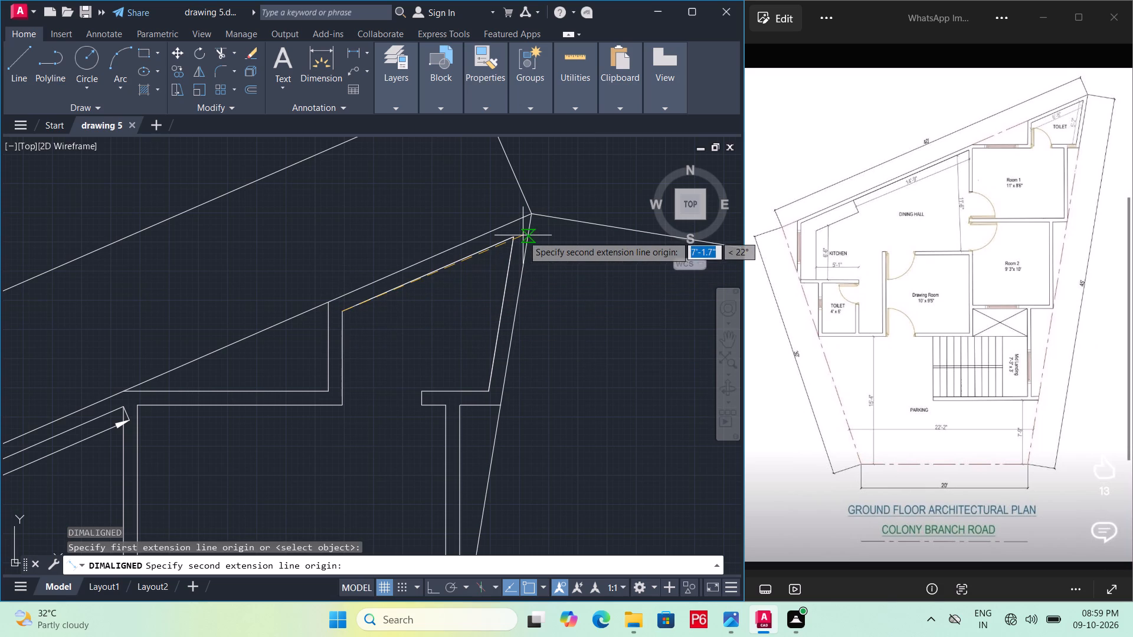
pyautogui.click(510, 238)
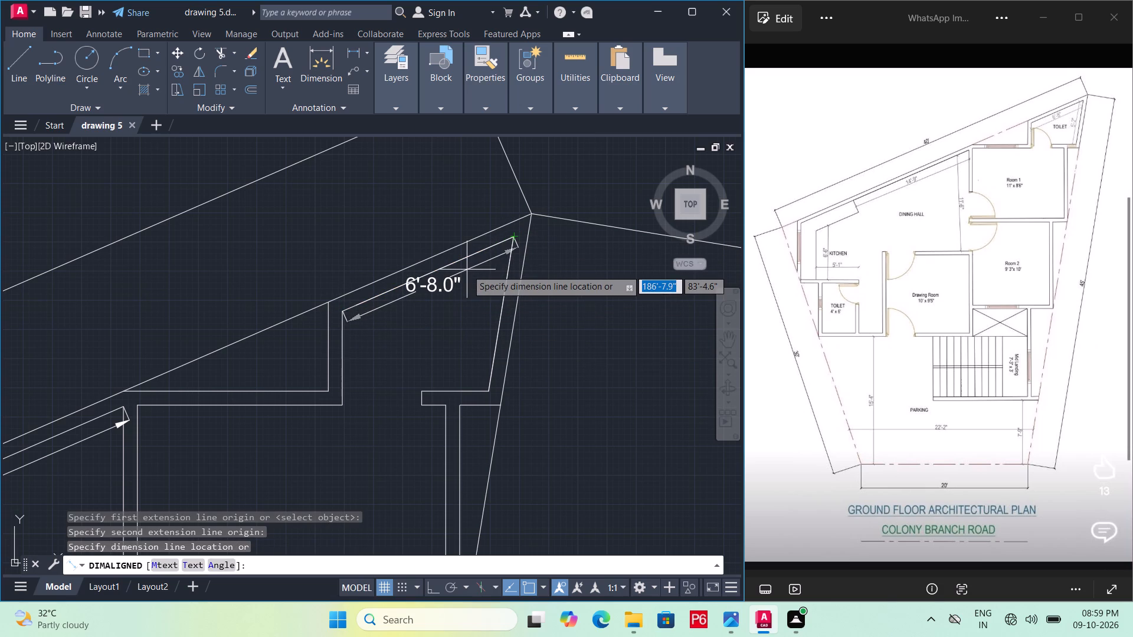
pyautogui.click(467, 270)
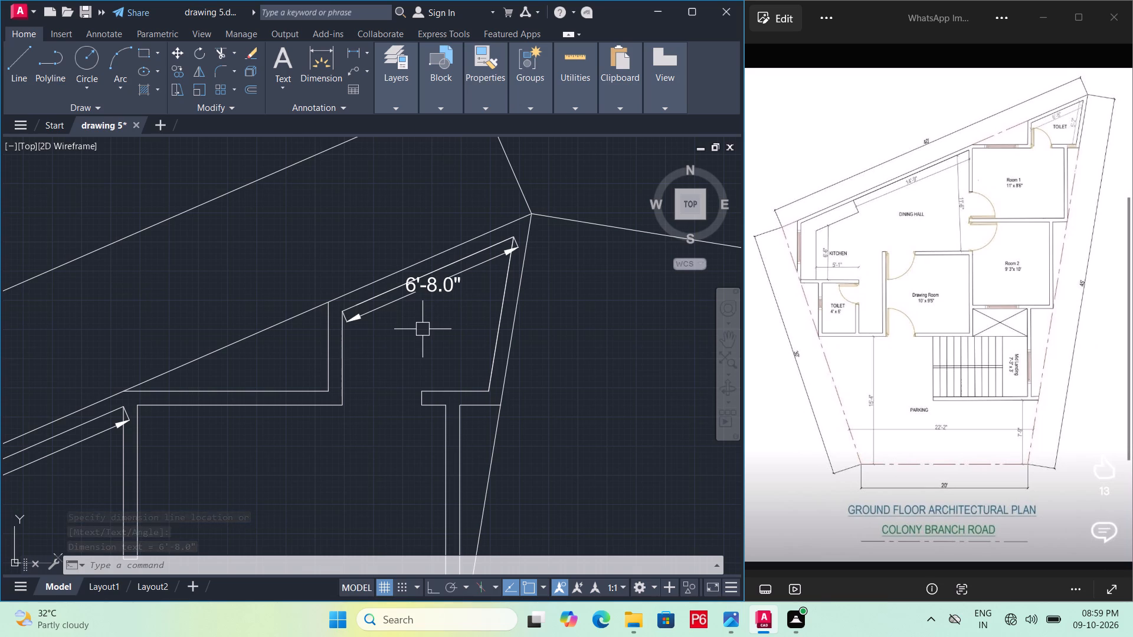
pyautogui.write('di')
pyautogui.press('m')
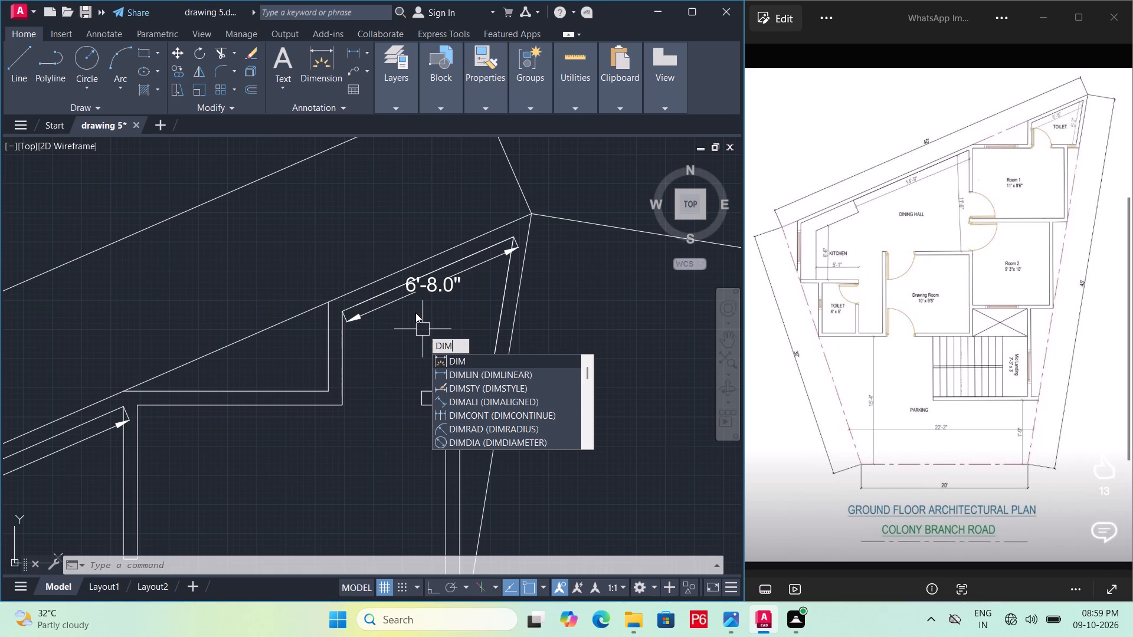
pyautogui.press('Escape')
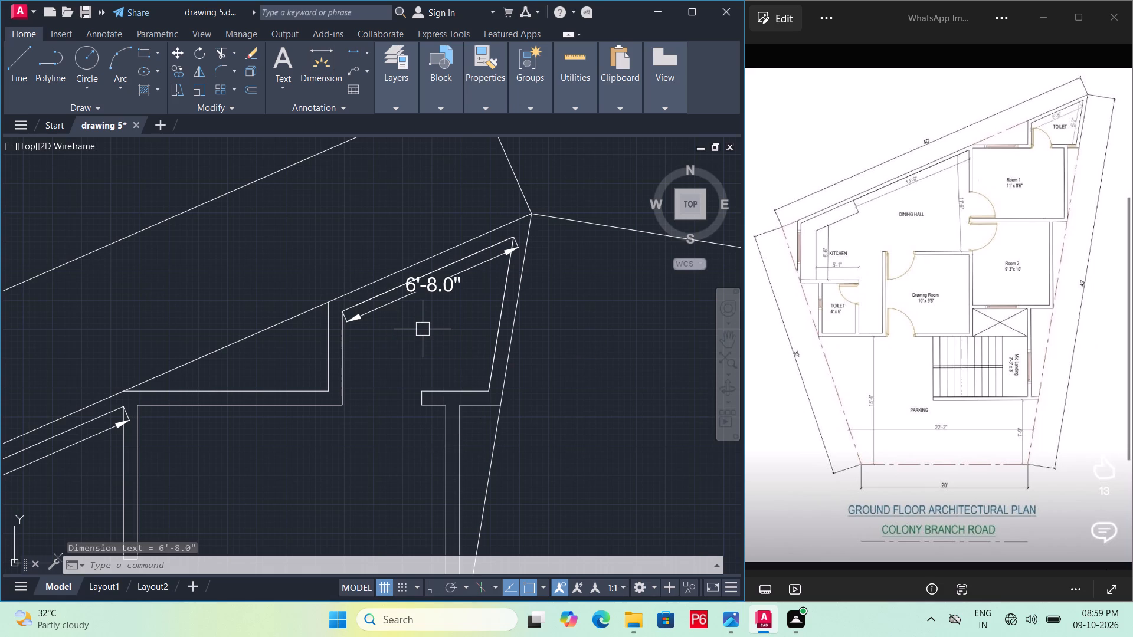
# Add an aligned dimension along the inner face of the toilet's slanted wall beside the 45' plot boundary.
pyautogui.scroll(1, 493, 287)
pyautogui.write('dim')
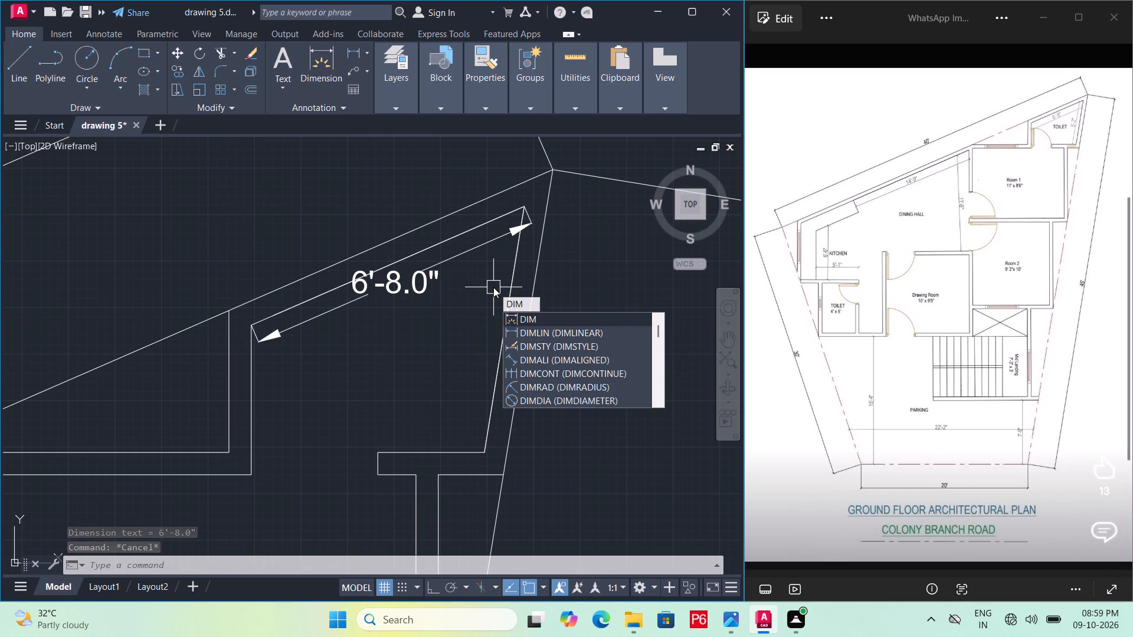
pyautogui.write('al')
pyautogui.write('i')
pyautogui.press('space')
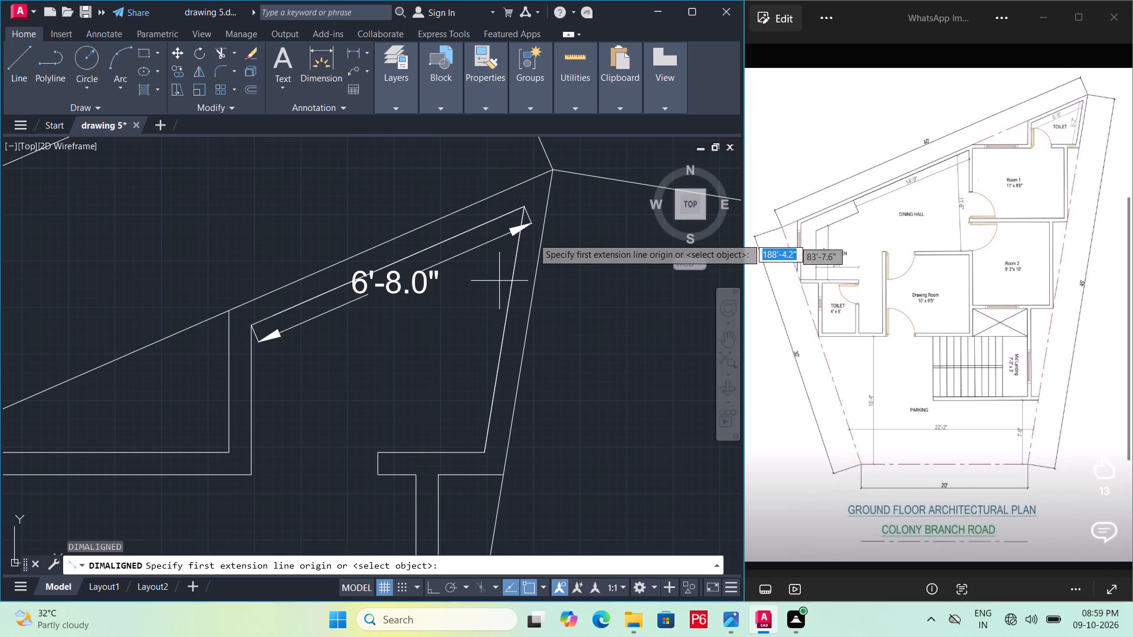
pyautogui.click(523, 209)
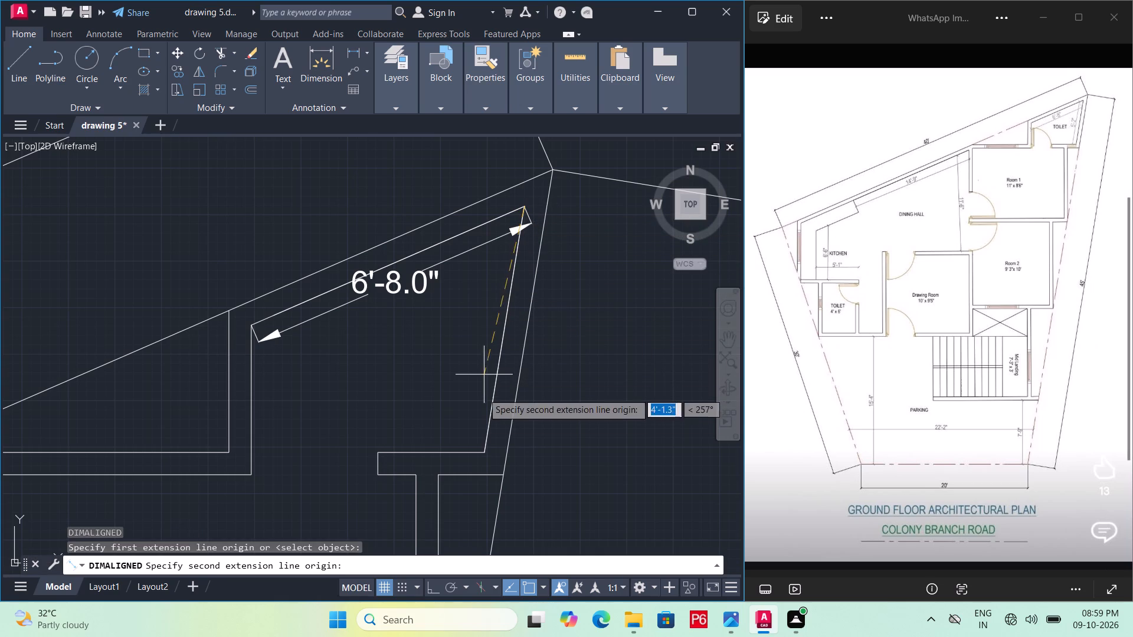
pyautogui.click(483, 458)
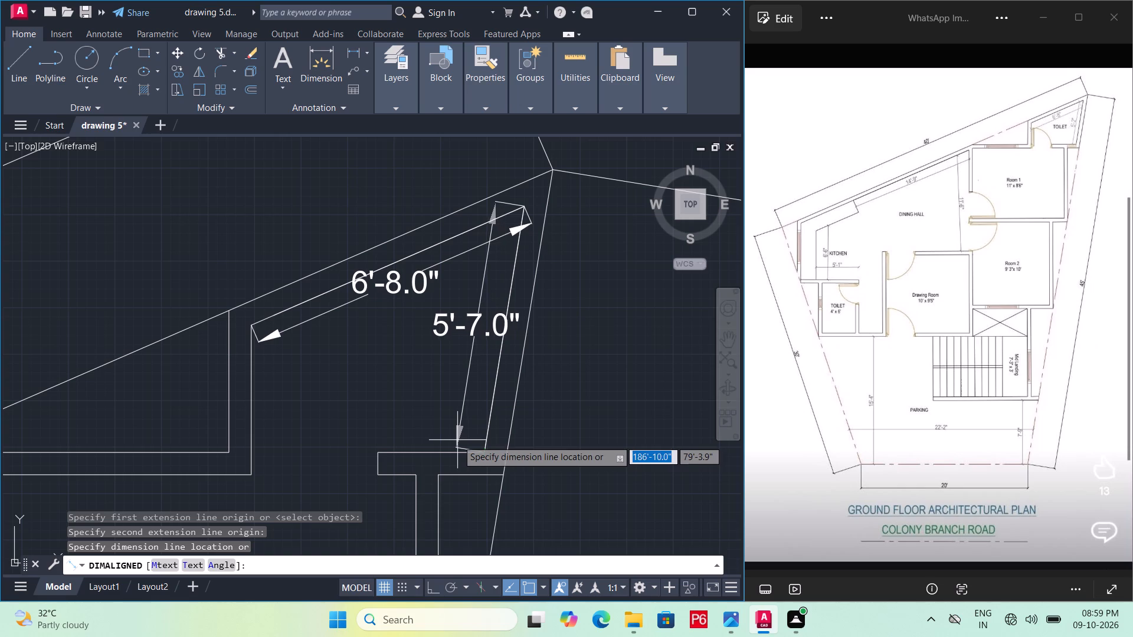
pyautogui.click(454, 440)
pyautogui.press('Escape')
pyautogui.scroll(-1, 509, 334)
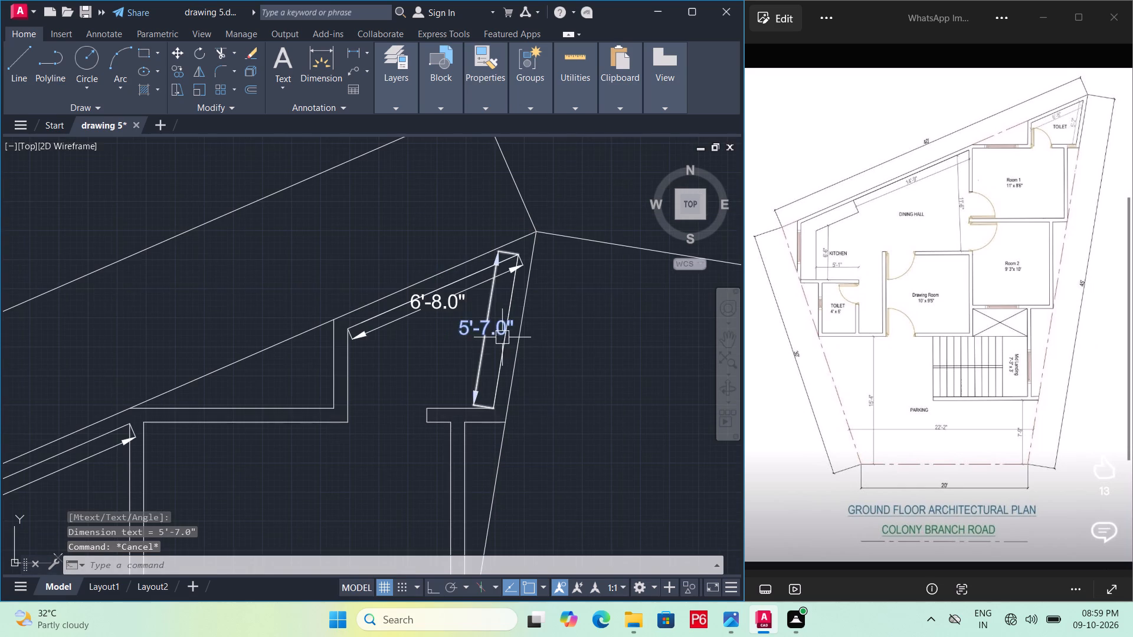
pyautogui.scroll(-2, 437, 316)
pyautogui.moveTo(431, 304); pyautogui.dragTo(446, 212, button='middle')
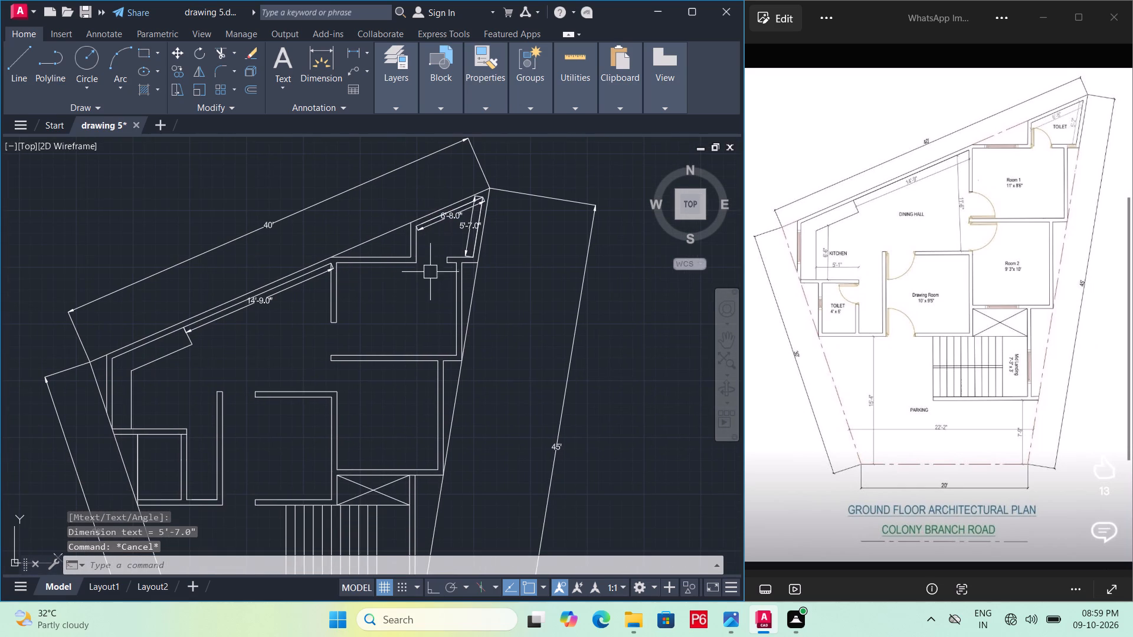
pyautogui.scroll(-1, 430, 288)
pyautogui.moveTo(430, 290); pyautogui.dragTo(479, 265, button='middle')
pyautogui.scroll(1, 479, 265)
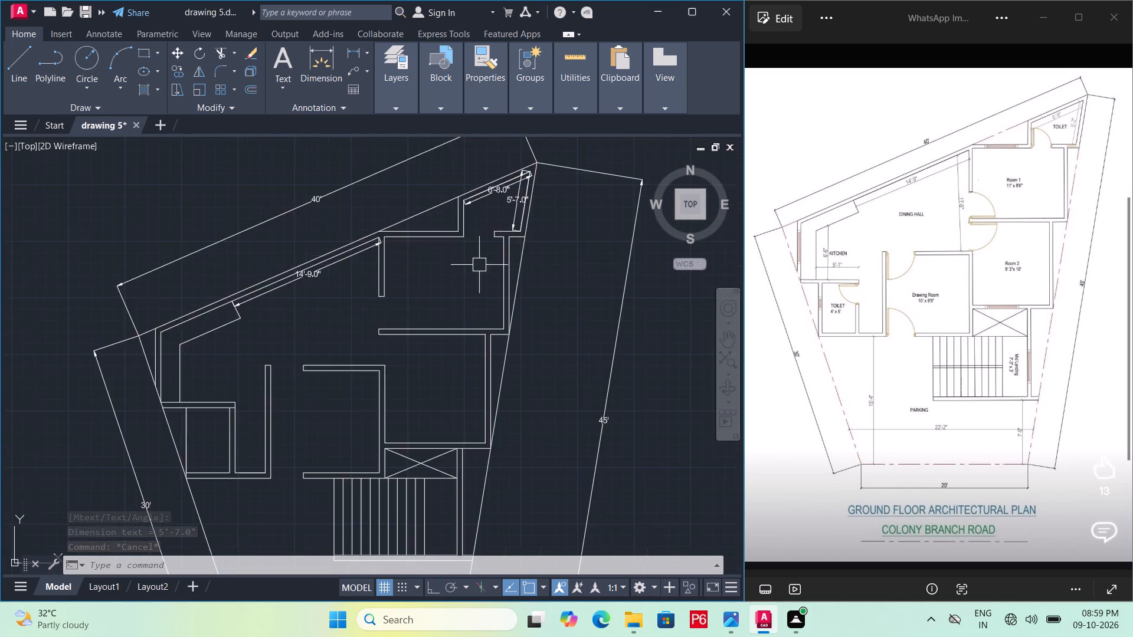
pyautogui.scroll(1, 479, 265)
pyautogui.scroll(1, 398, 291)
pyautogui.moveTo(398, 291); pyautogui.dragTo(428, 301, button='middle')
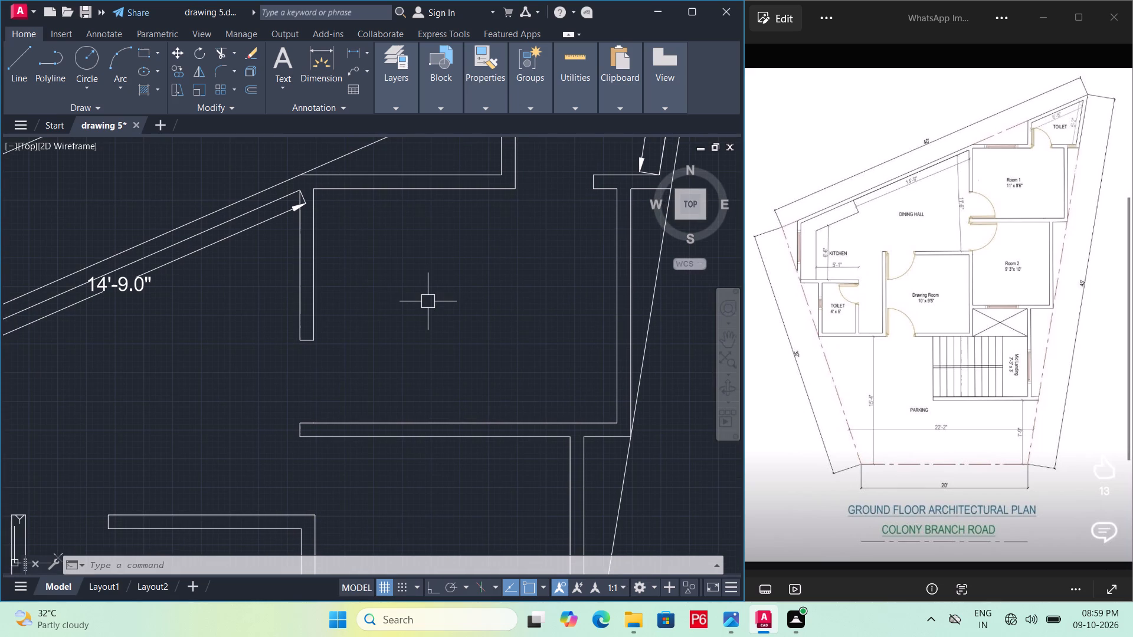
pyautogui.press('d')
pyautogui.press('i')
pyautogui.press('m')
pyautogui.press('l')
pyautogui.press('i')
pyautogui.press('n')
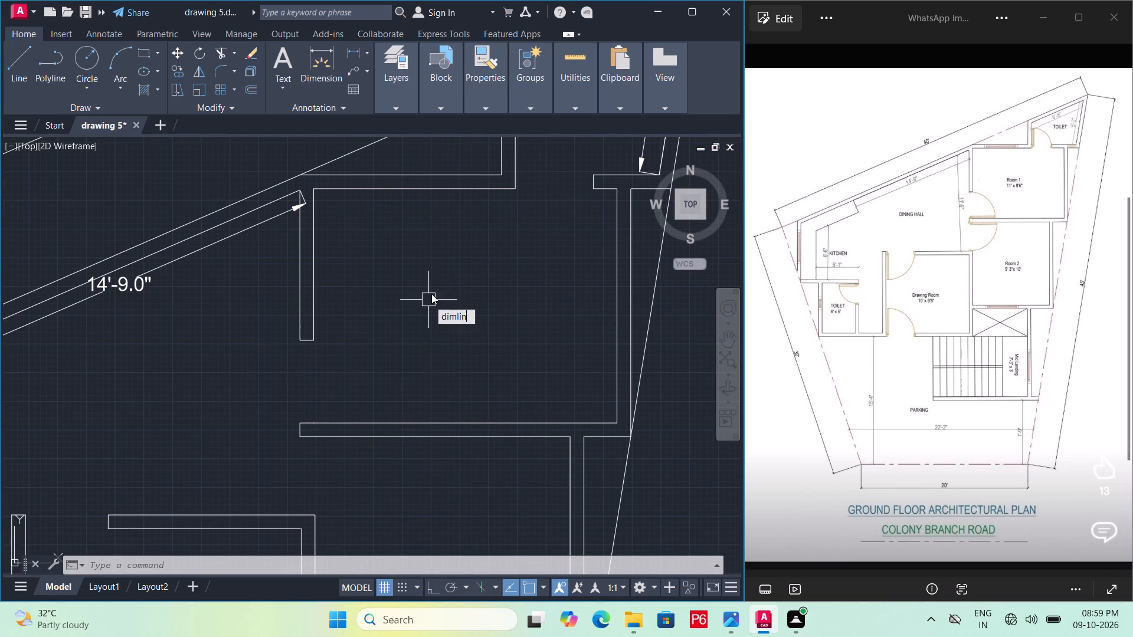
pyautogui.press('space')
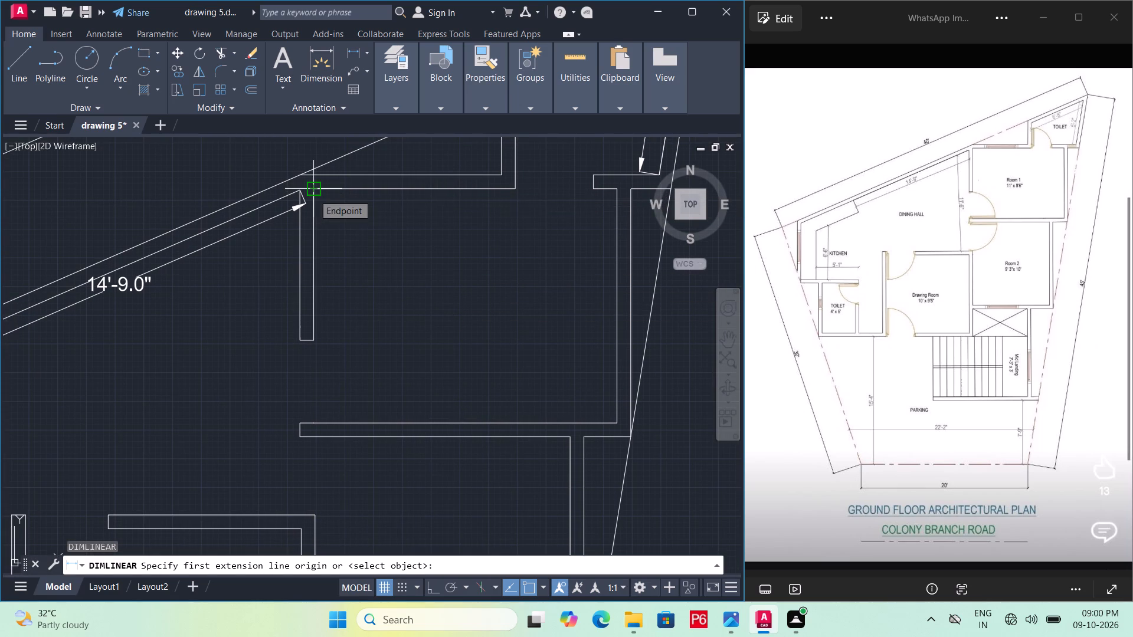
# Quick-measure the inside dimensions of Room 1 and of the toilet below the kitchen.
pyautogui.click(569, 109)
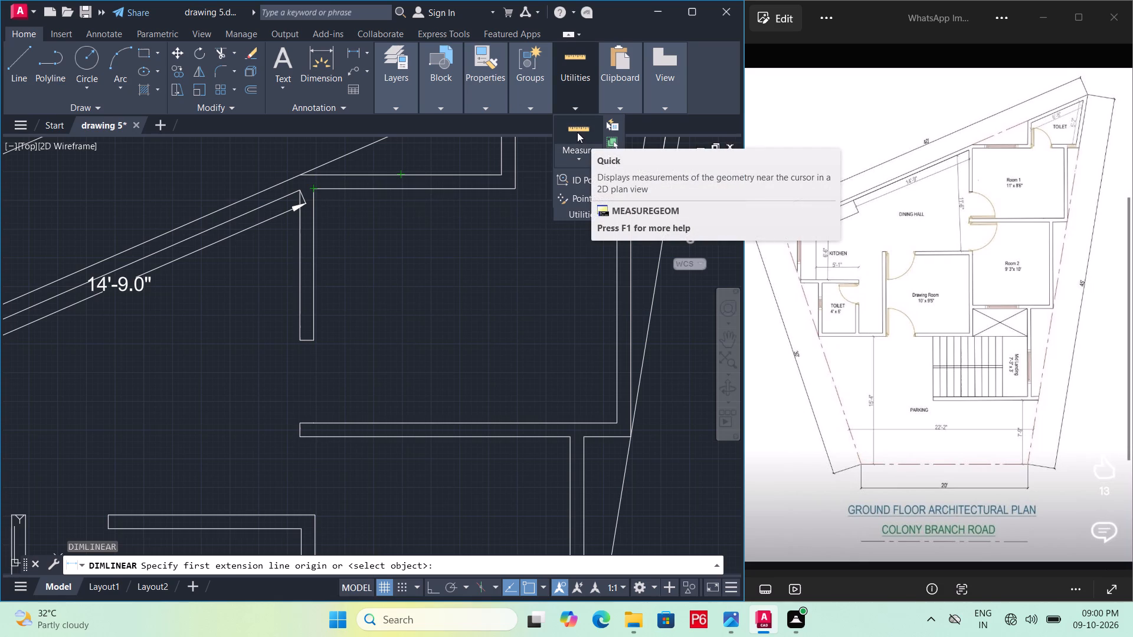
pyautogui.click(577, 132)
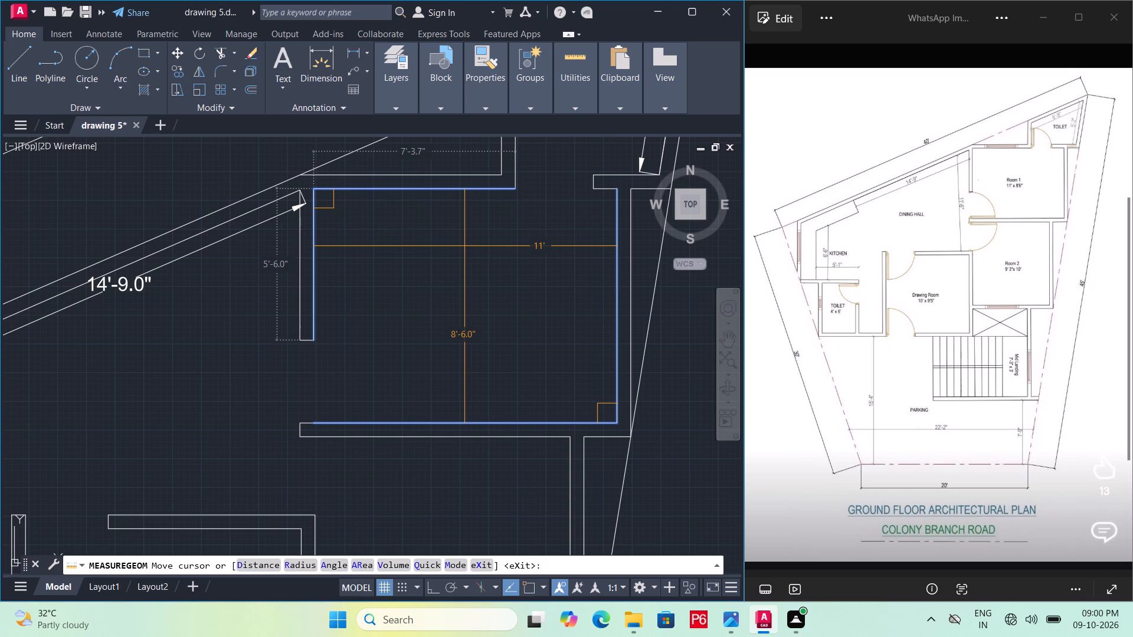
pyautogui.scroll(-2, 469, 226)
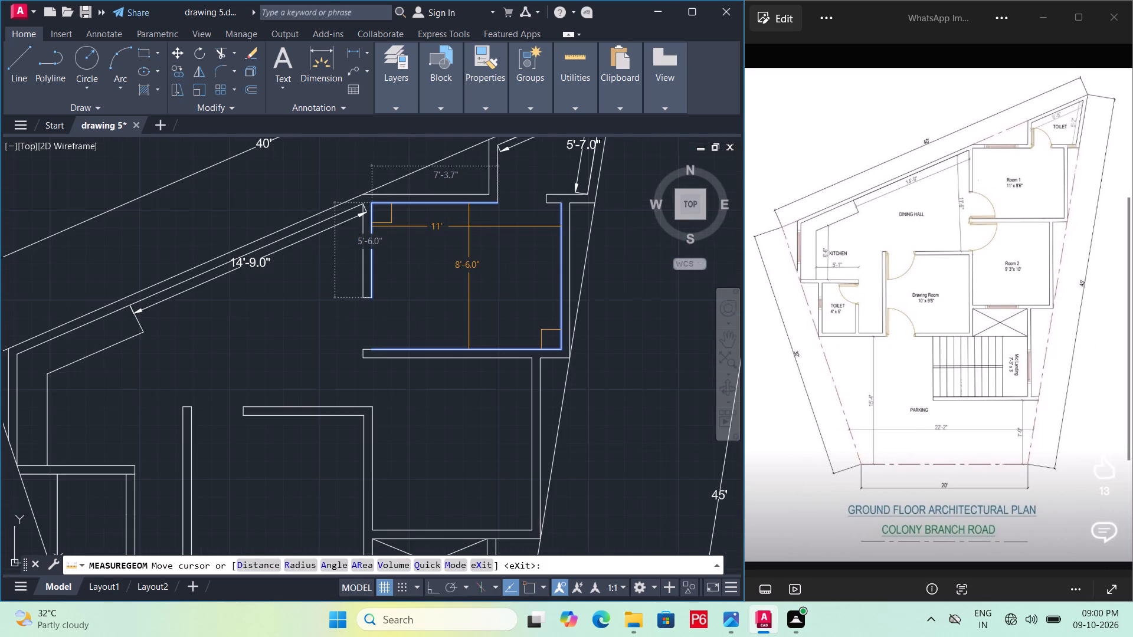
pyautogui.moveTo(469, 226); pyautogui.dragTo(456, 195, button='middle')
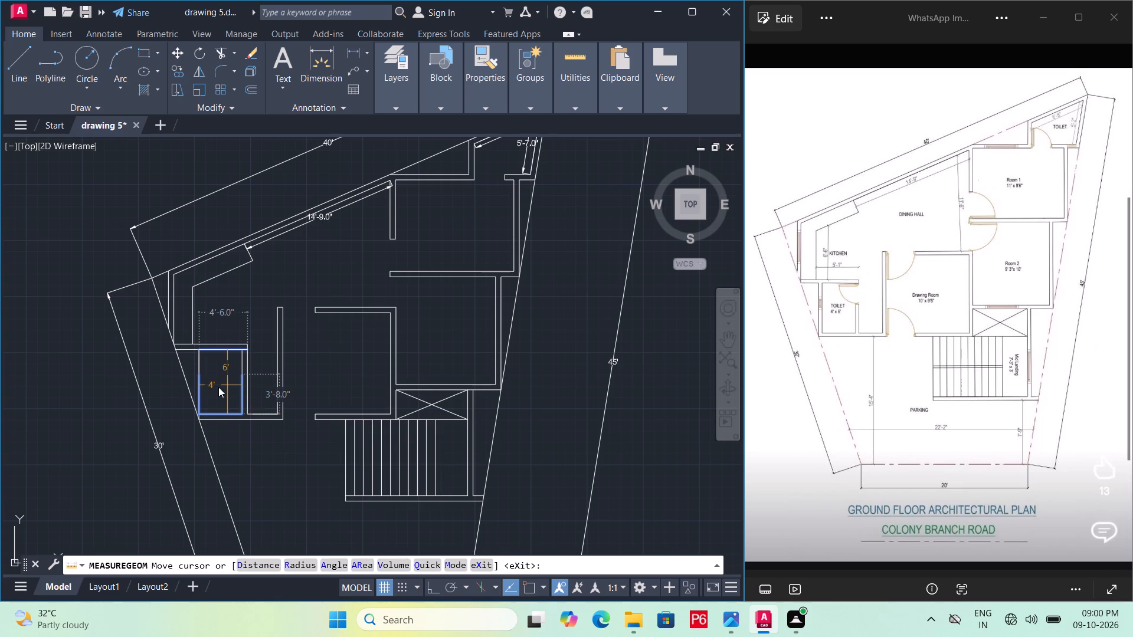
pyautogui.press('Escape')
# Save the drawing.
pyautogui.scroll(1, 178, 391)
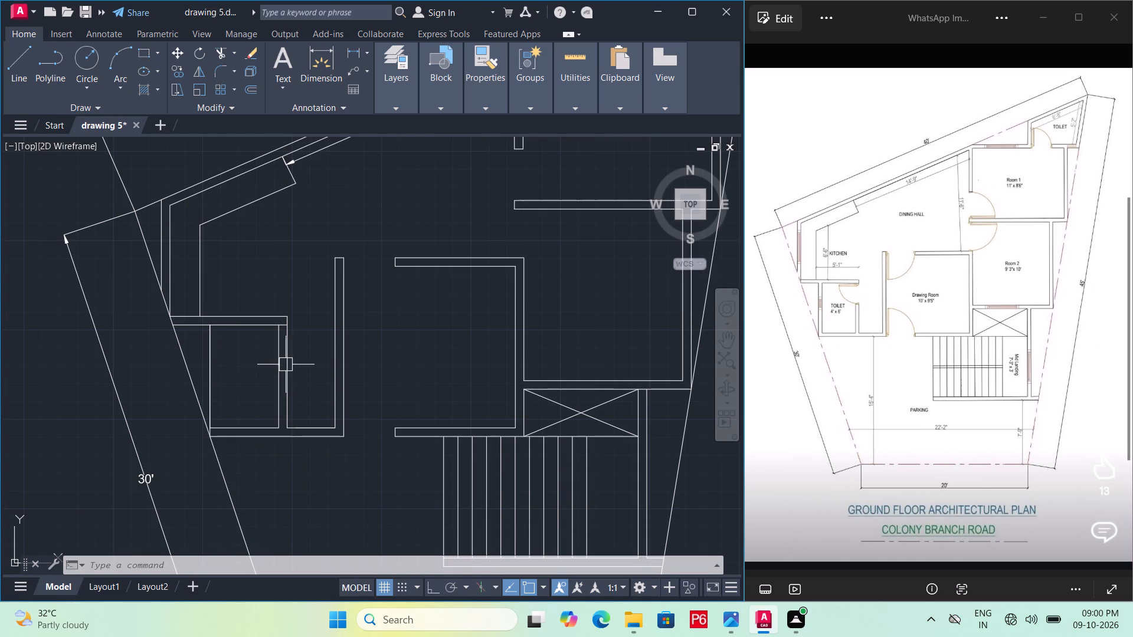
pyautogui.scroll(-1, 302, 374)
pyautogui.hotkey('ctrl', 's')
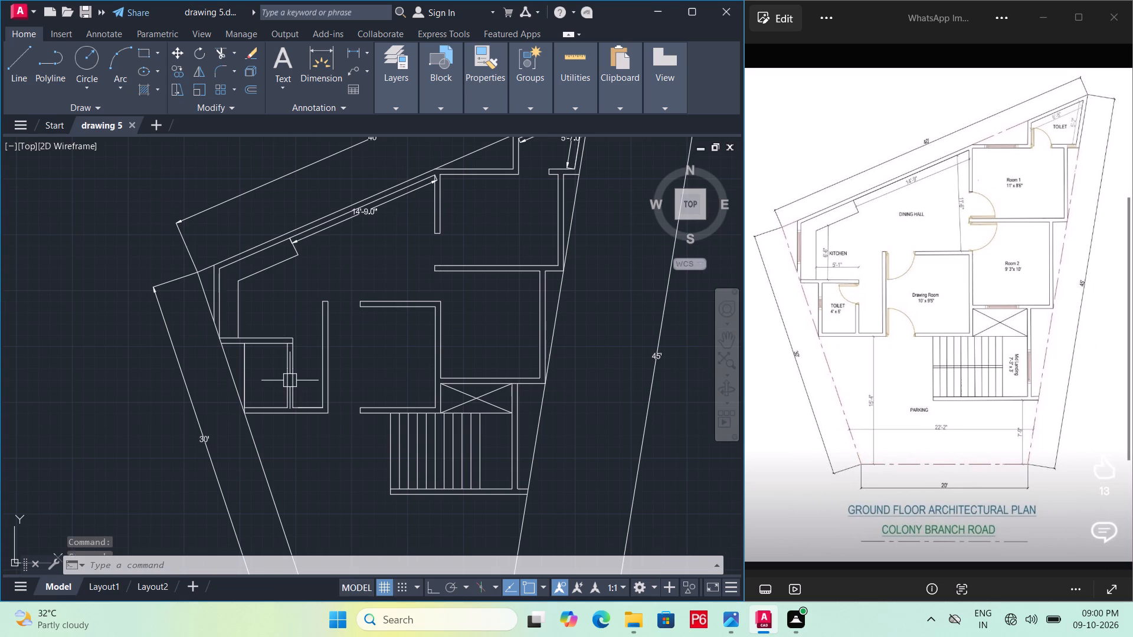
pyautogui.hotkey('ctrl', 's')
# Offset the inner line of the kitchen-side toilet's outer vertical wall by 6" towards the slanted 30' plot boundary.
pyautogui.scroll(1, 256, 373)
pyautogui.press('o')
pyautogui.press('Return')
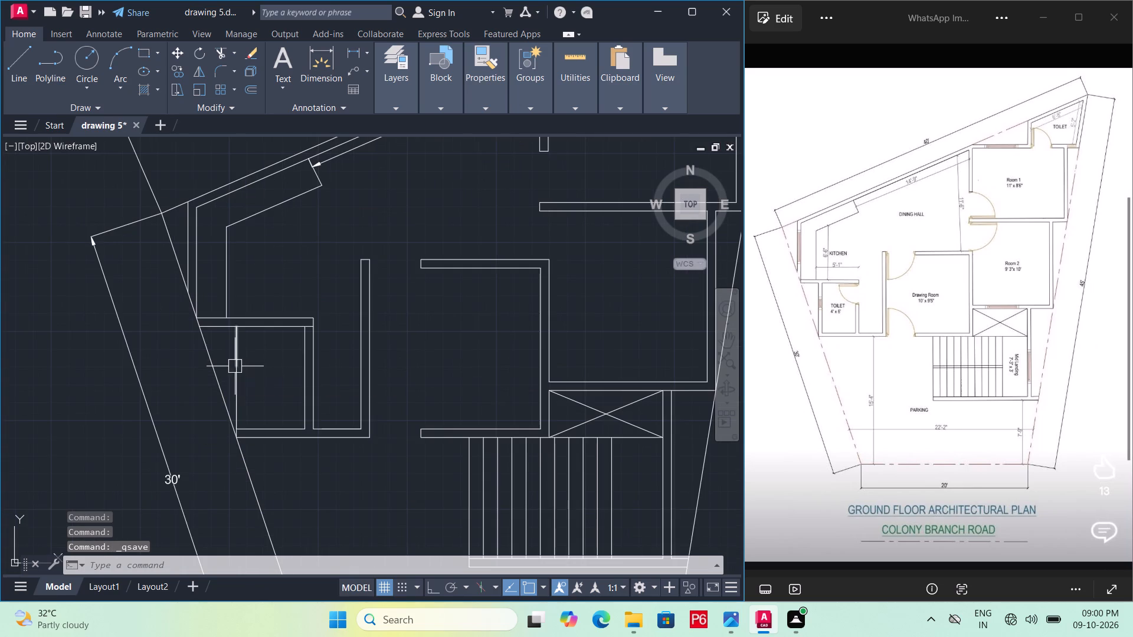
pyautogui.press('6')
pyautogui.hotkey('shift', '"')
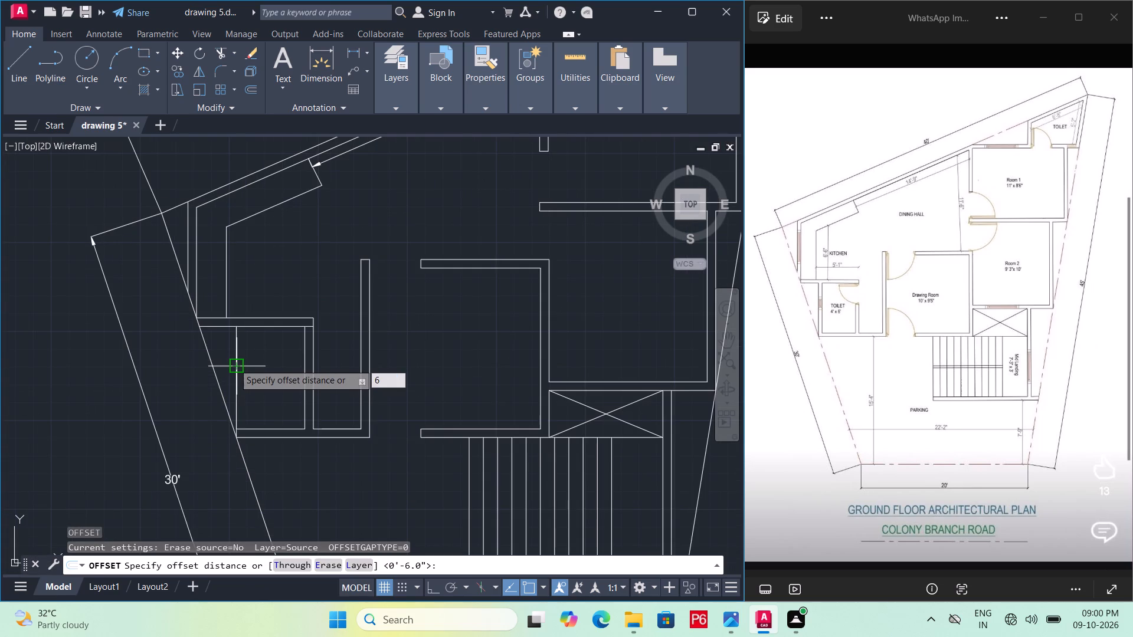
pyautogui.press('Return')
pyautogui.click(232, 363)
pyautogui.click(203, 372)
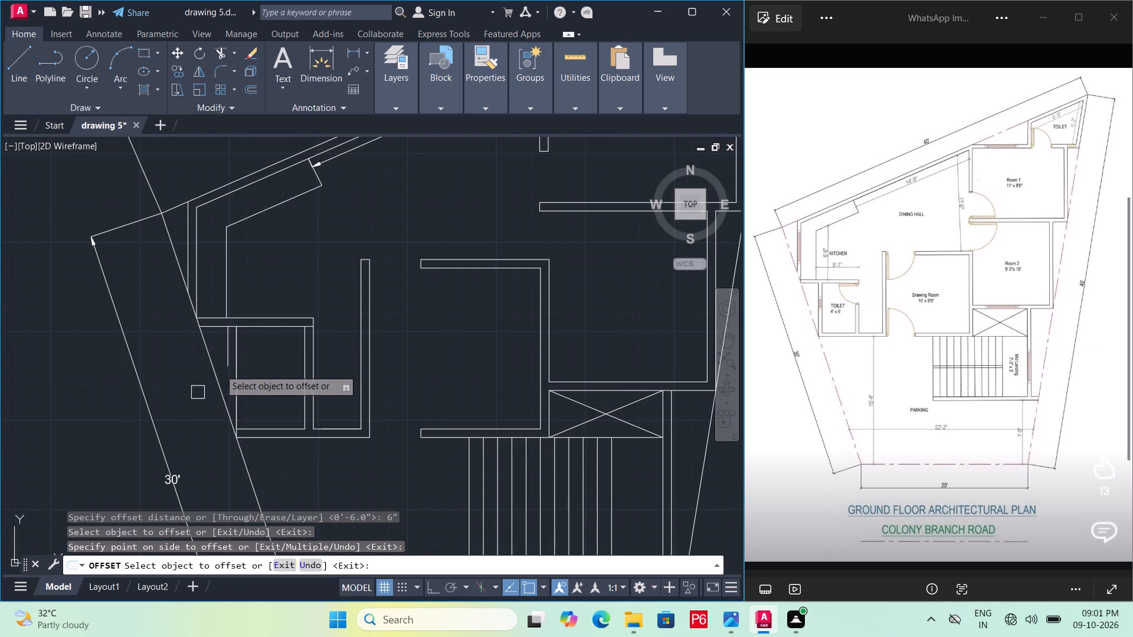
pyautogui.scroll(2, 224, 363)
pyautogui.press('Escape')
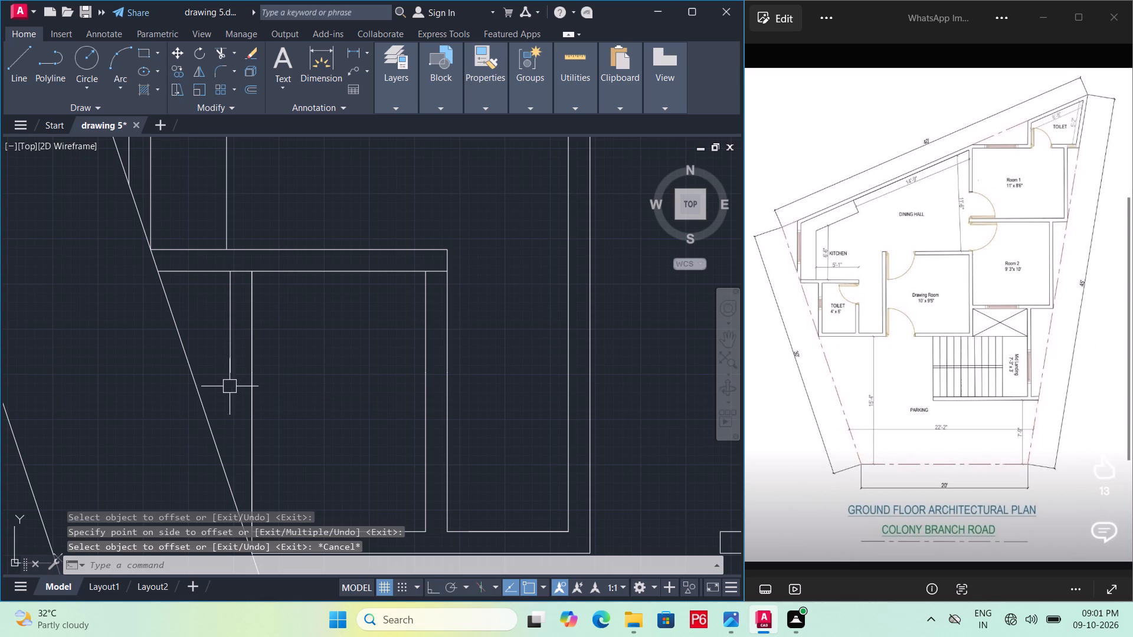
# Extend the offset wall line of the toilet down to the slanted 30' plot boundary and save the drawing.
pyautogui.write('ex')
pyautogui.press('space')
pyautogui.press('space')
pyautogui.click(228, 346)
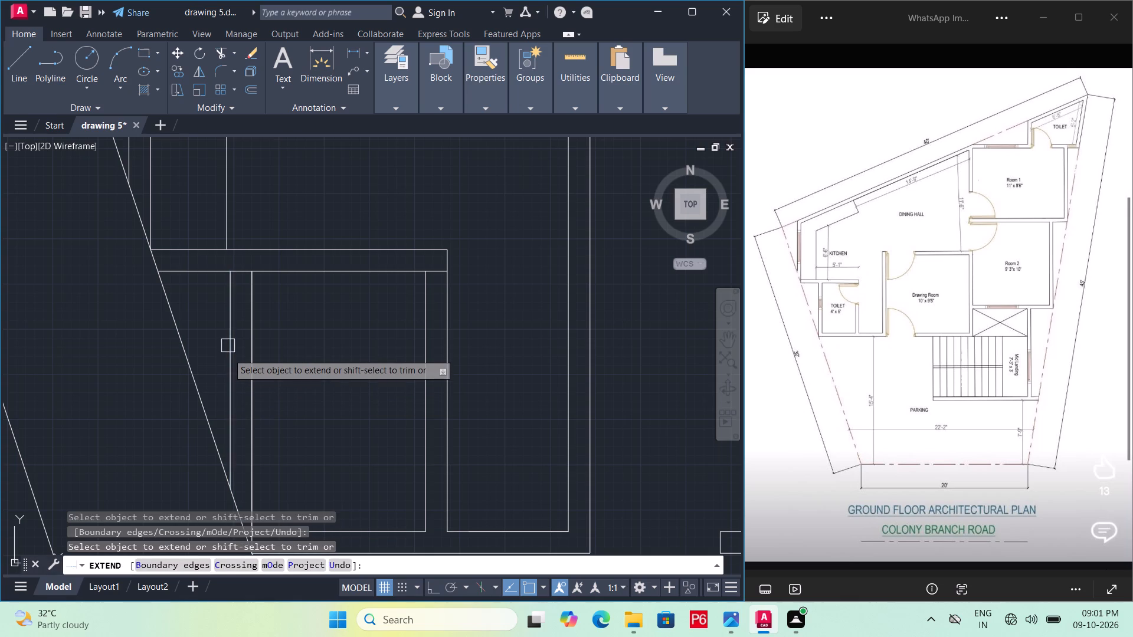
pyautogui.scroll(-1, 222, 372)
pyautogui.press('Escape')
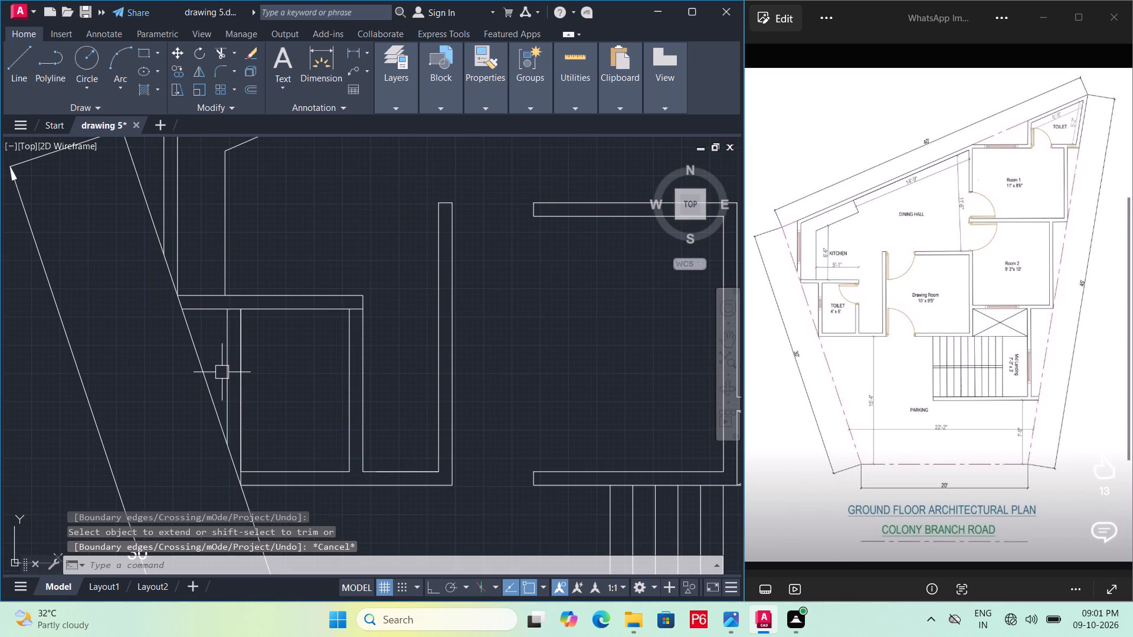
pyautogui.press('Escape')
pyautogui.hotkey('ctrl', 's')
pyautogui.hotkey('ctrl', 's')
pyautogui.hotkey('ctrl', 's')
pyautogui.hotkey('ctrl', 's')
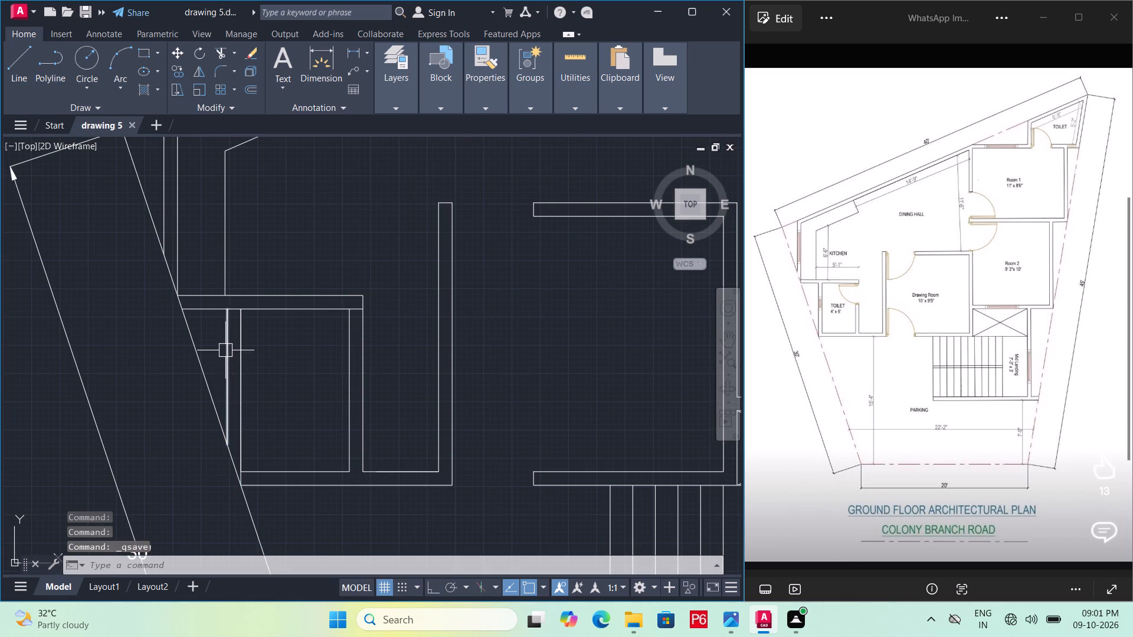
# Trim the lower line of the toilet's top wall between the two lines of its outer vertical wall, and save the drawing.
pyautogui.scroll(2, 225, 349)
pyautogui.write('tr')
pyautogui.press('space')
pyautogui.press('space')
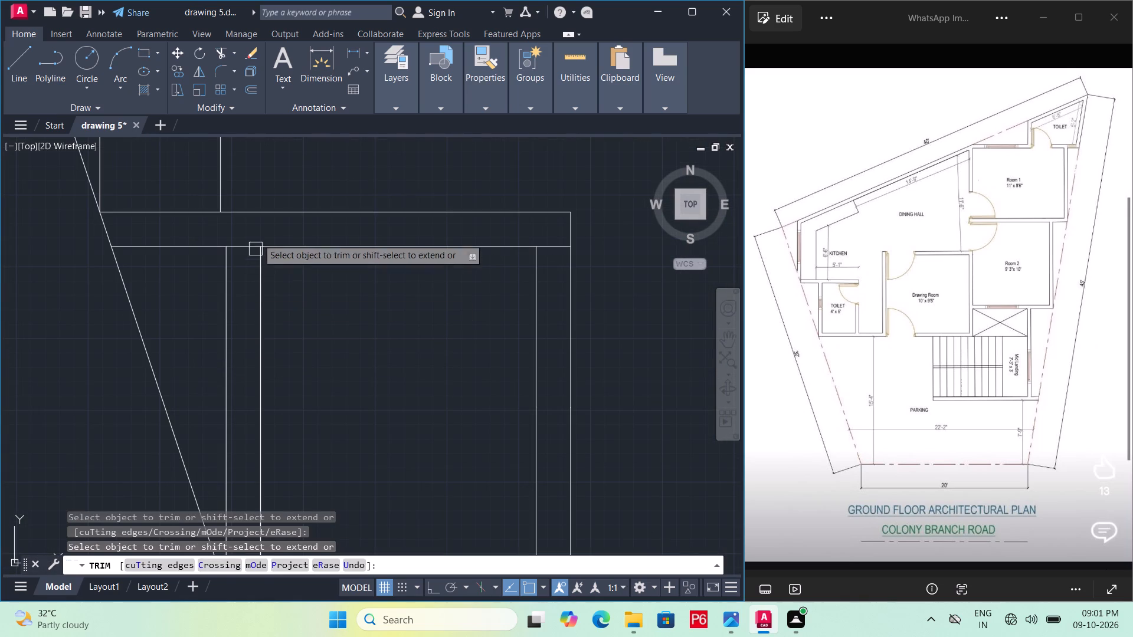
pyautogui.click(245, 248)
pyautogui.scroll(-2, 221, 277)
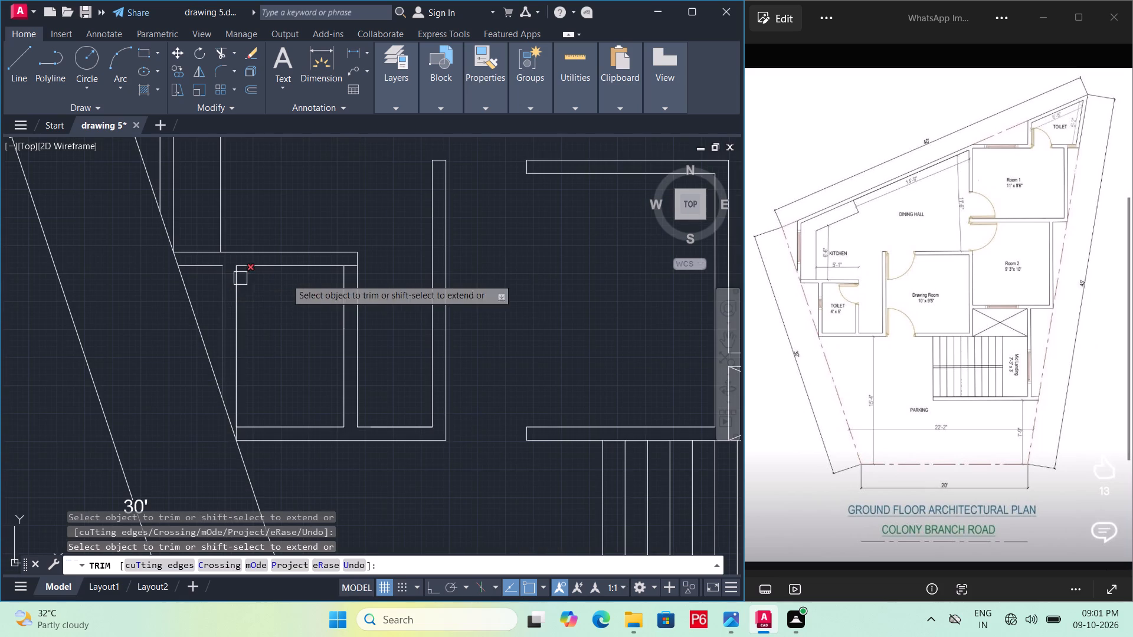
pyautogui.press('Escape')
pyautogui.press('Escape')
pyautogui.hotkey('ctrl', 's')
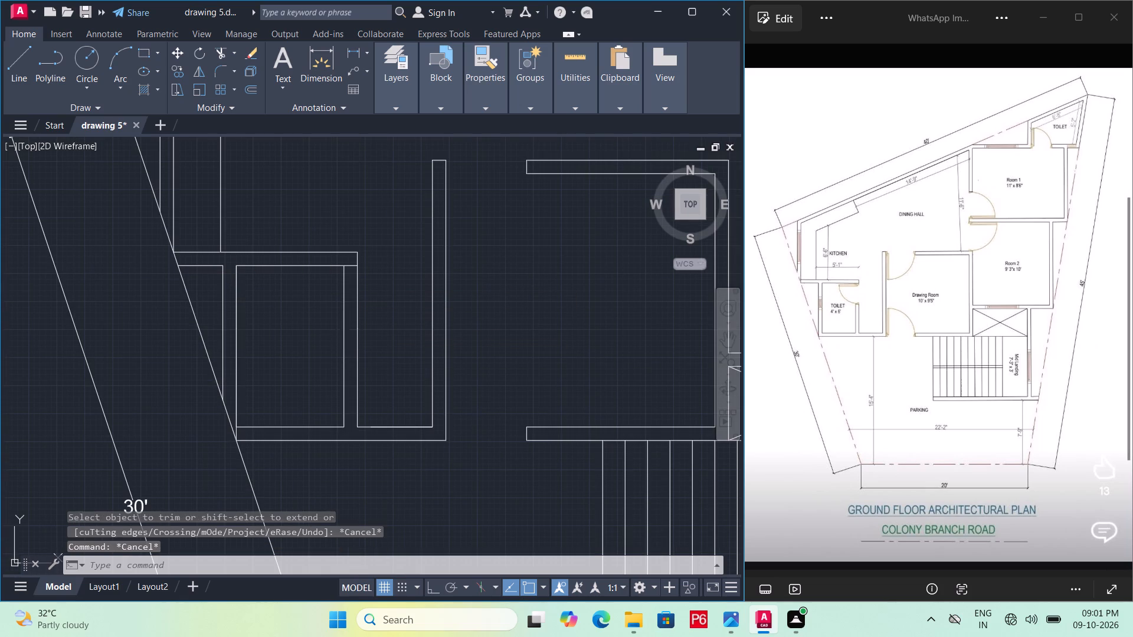
pyautogui.hotkey('ctrl', 's')
pyautogui.hotkey('ctrl', 's')
pyautogui.hotkey('ctrl', 's')
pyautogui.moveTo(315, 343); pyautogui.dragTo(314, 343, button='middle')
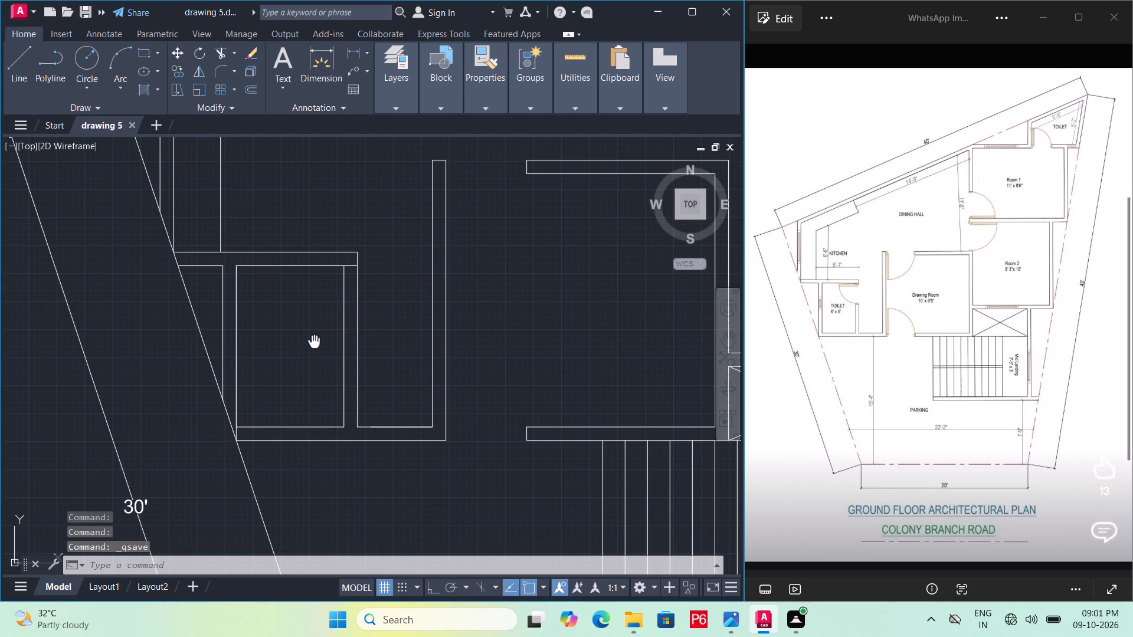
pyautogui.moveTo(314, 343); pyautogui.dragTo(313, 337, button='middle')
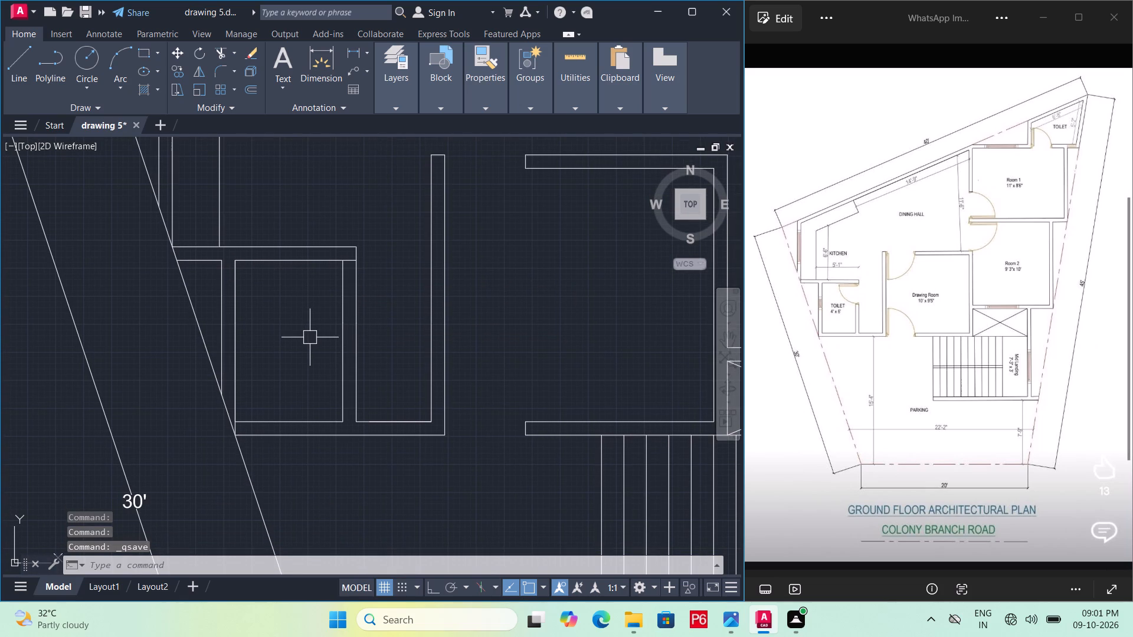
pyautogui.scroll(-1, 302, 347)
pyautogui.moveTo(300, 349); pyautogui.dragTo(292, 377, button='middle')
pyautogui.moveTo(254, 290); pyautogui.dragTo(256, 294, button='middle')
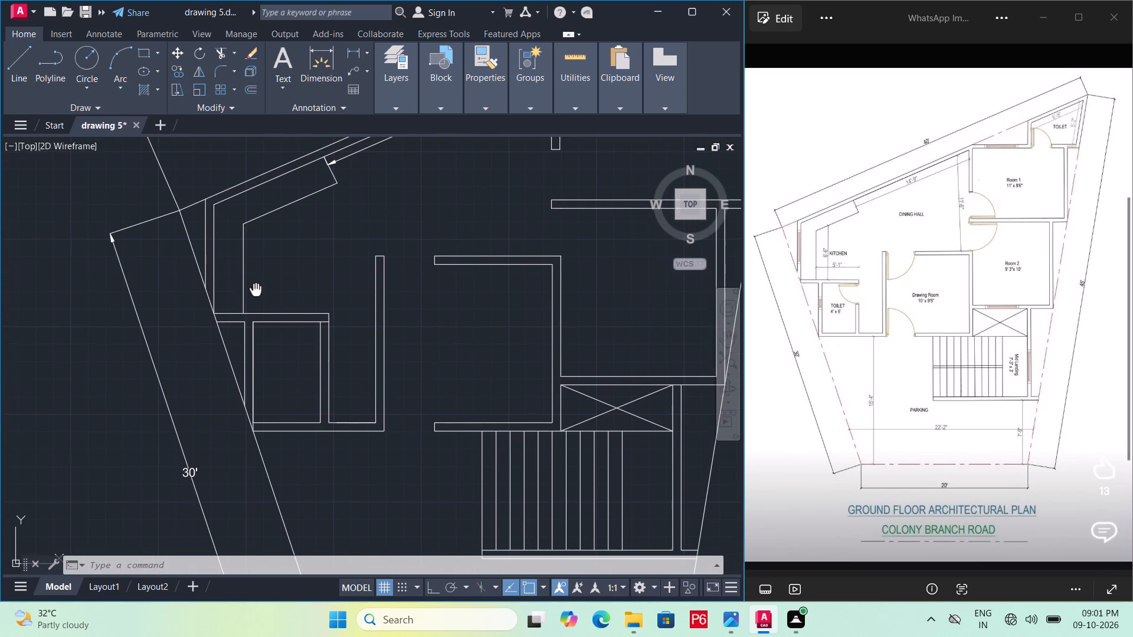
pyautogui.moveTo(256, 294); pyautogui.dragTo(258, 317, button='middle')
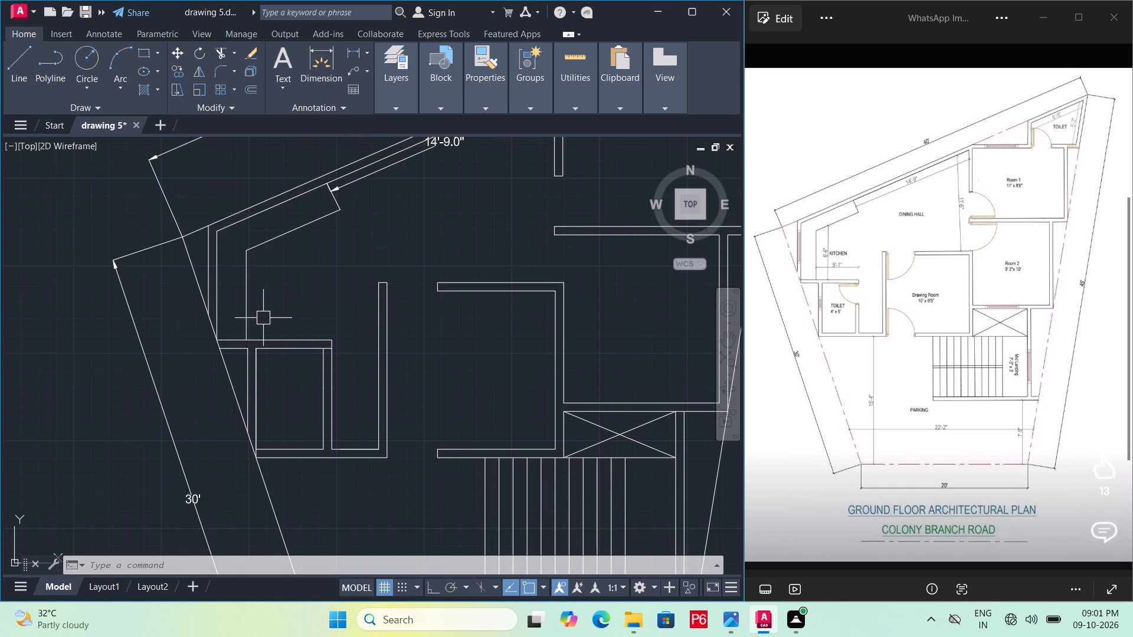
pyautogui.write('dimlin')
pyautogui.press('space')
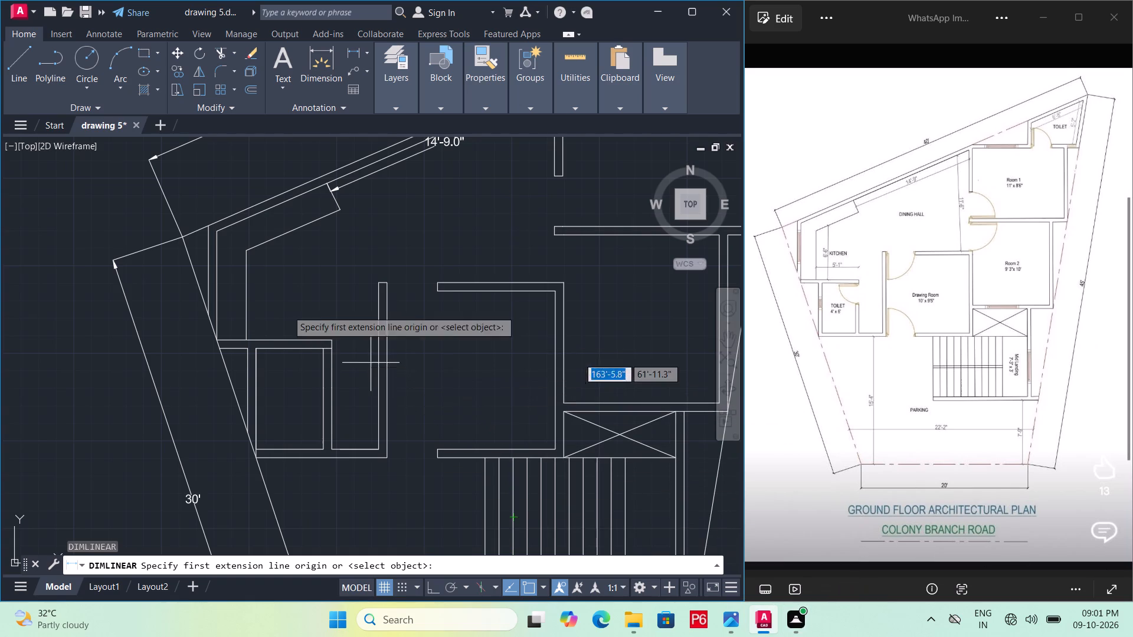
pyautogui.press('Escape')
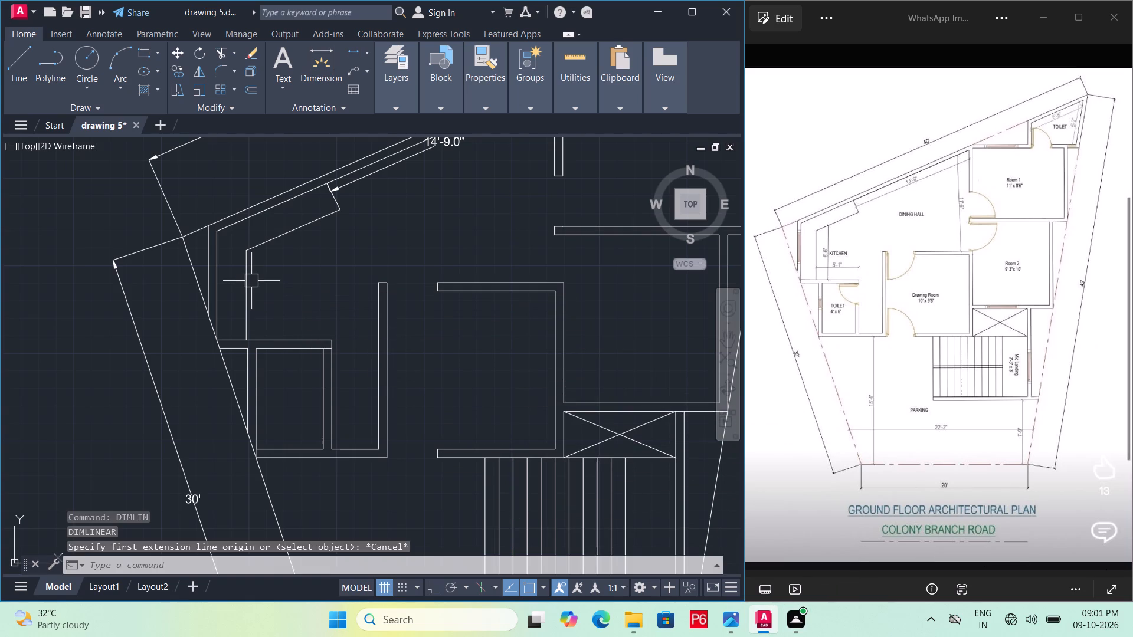
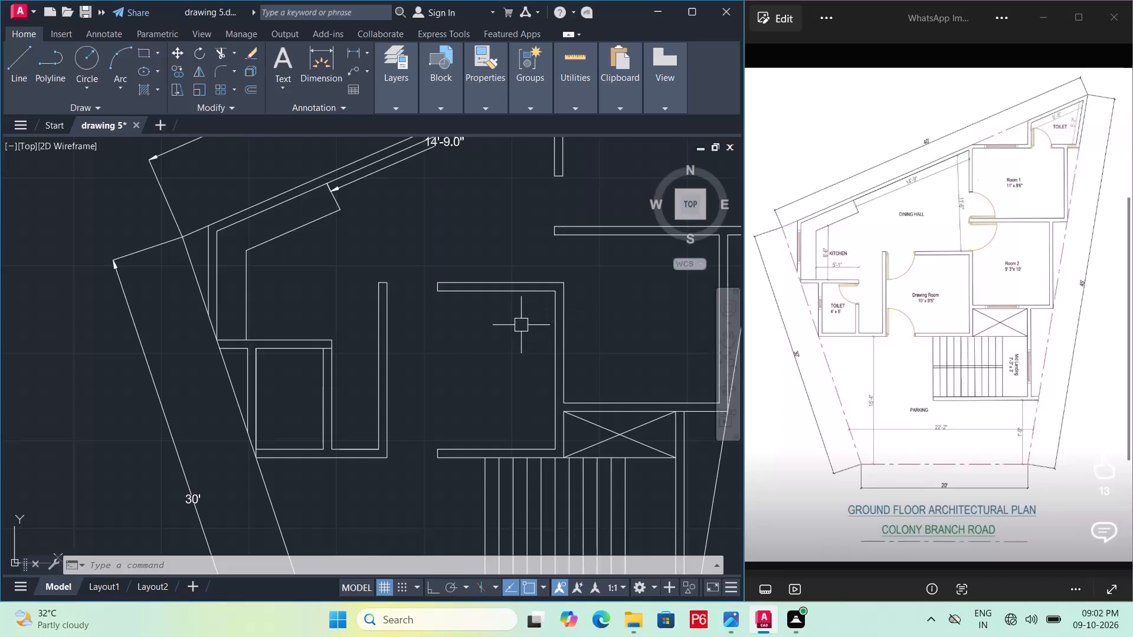
# Save the drawing.
pyautogui.moveTo(520, 326); pyautogui.dragTo(448, 356, button='middle')
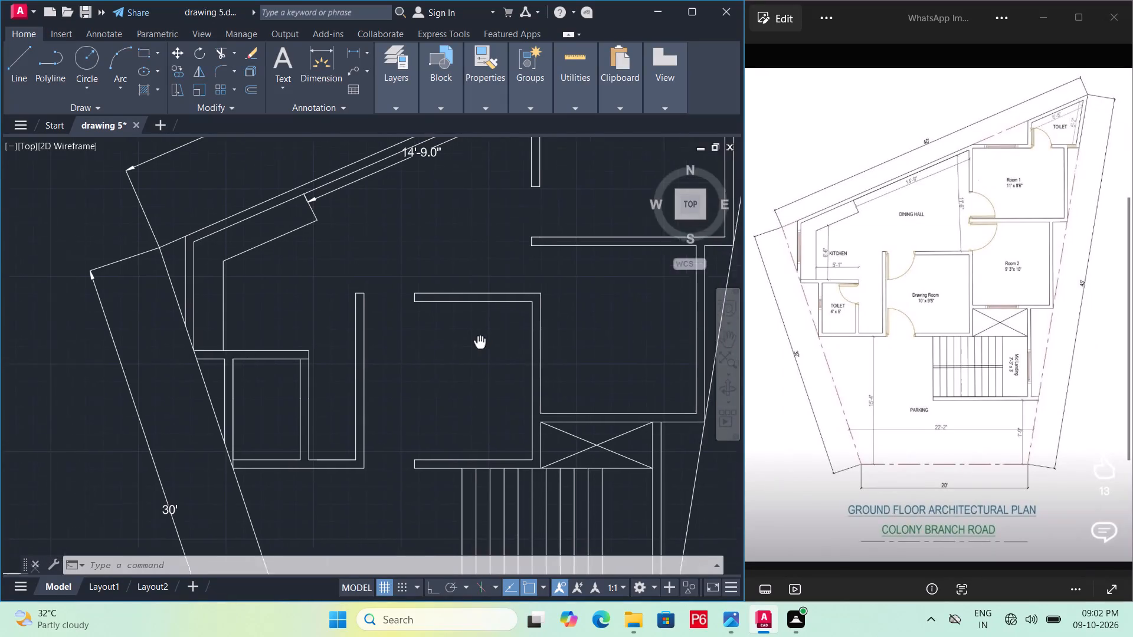
pyautogui.moveTo(448, 356); pyautogui.dragTo(437, 361, button='middle')
pyautogui.hotkey('ctrl', 's')
pyautogui.hotkey('ctrl', 's')
pyautogui.hotkey('ctrl', 's')
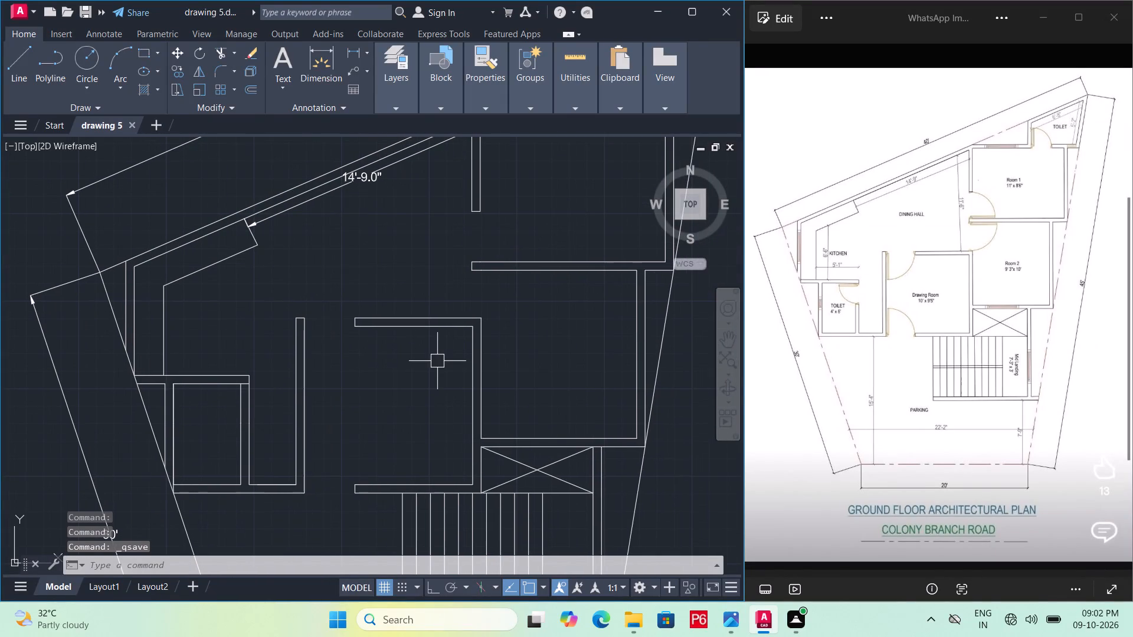
# Add a horizontal linear dimension above the toilet's top wall, from the kitchen counter line to that wall's free end, and save.
pyautogui.moveTo(437, 362); pyautogui.dragTo(432, 426, button='middle')
pyautogui.scroll(1, 451, 226)
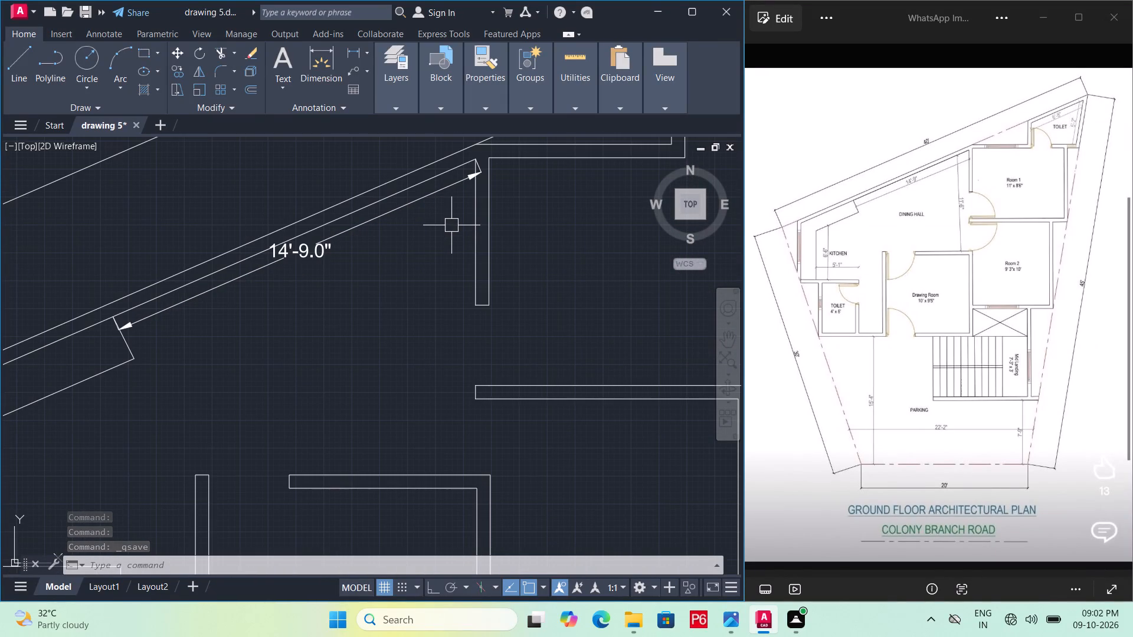
pyautogui.scroll(-1, 435, 225)
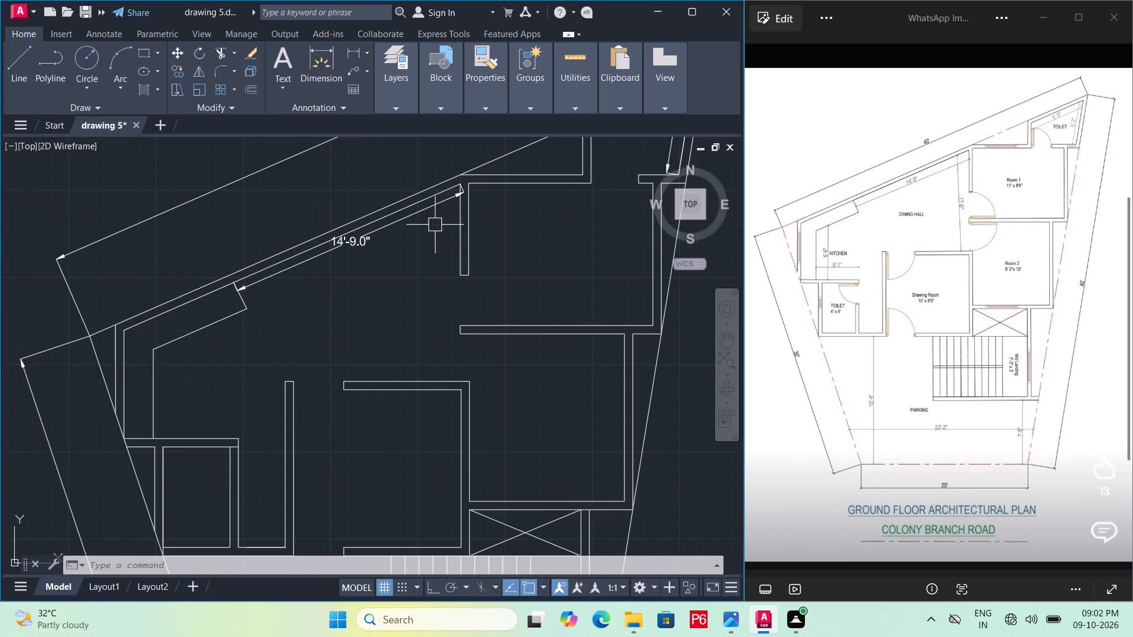
pyautogui.moveTo(434, 231); pyautogui.dragTo(441, 205, button='middle')
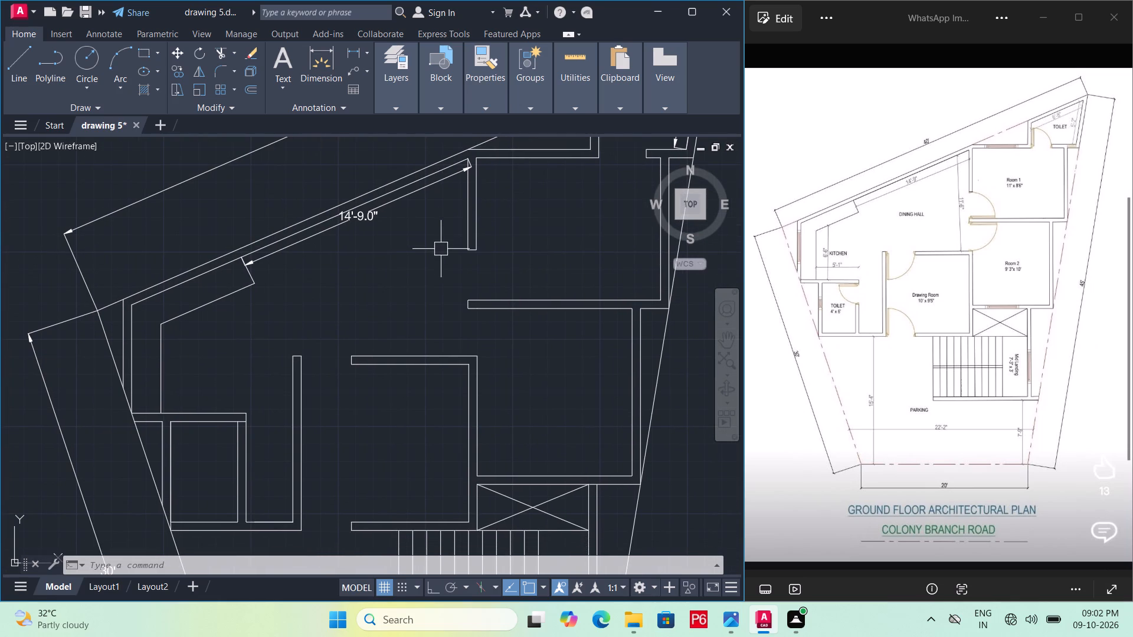
pyautogui.moveTo(136, 333); pyautogui.dragTo(188, 317, button='middle')
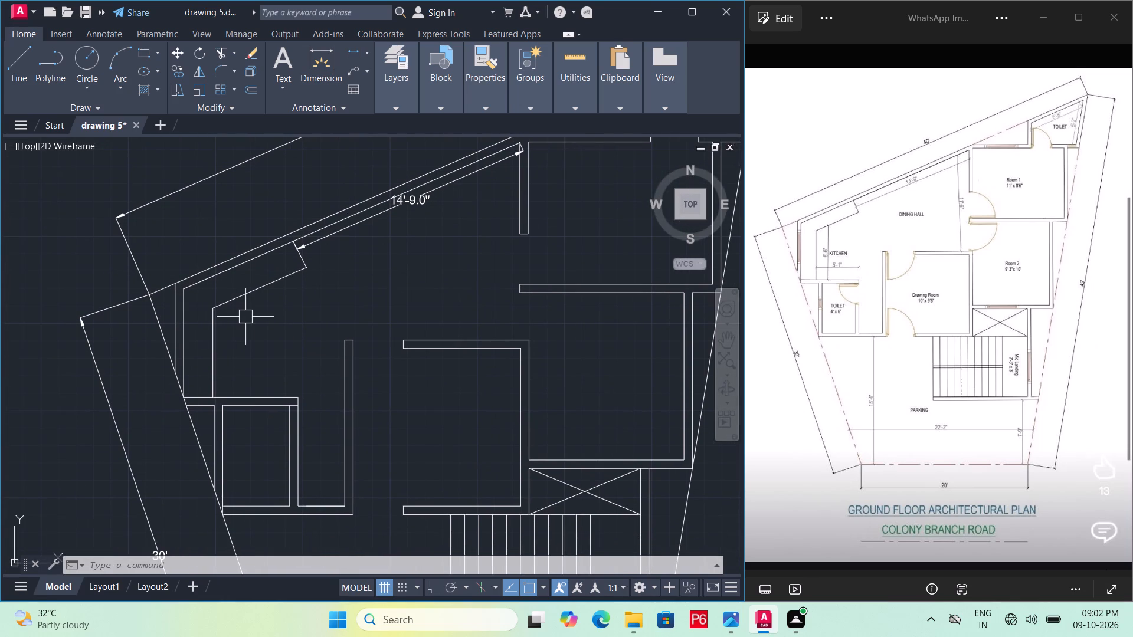
pyautogui.write('dimlin')
pyautogui.press('space')
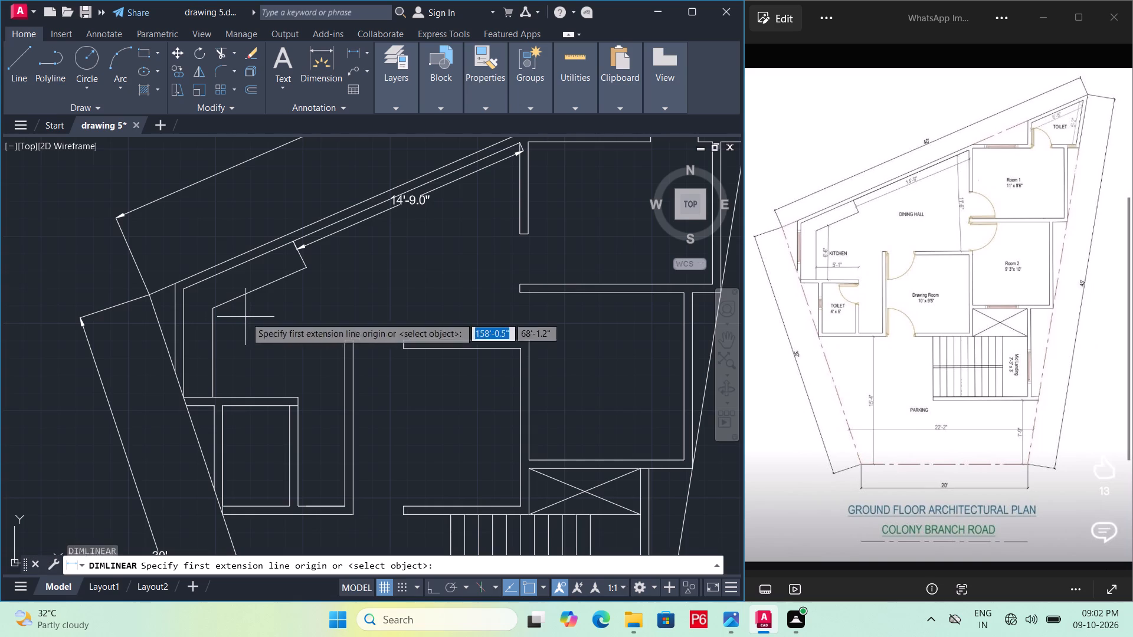
pyautogui.scroll(1, 221, 379)
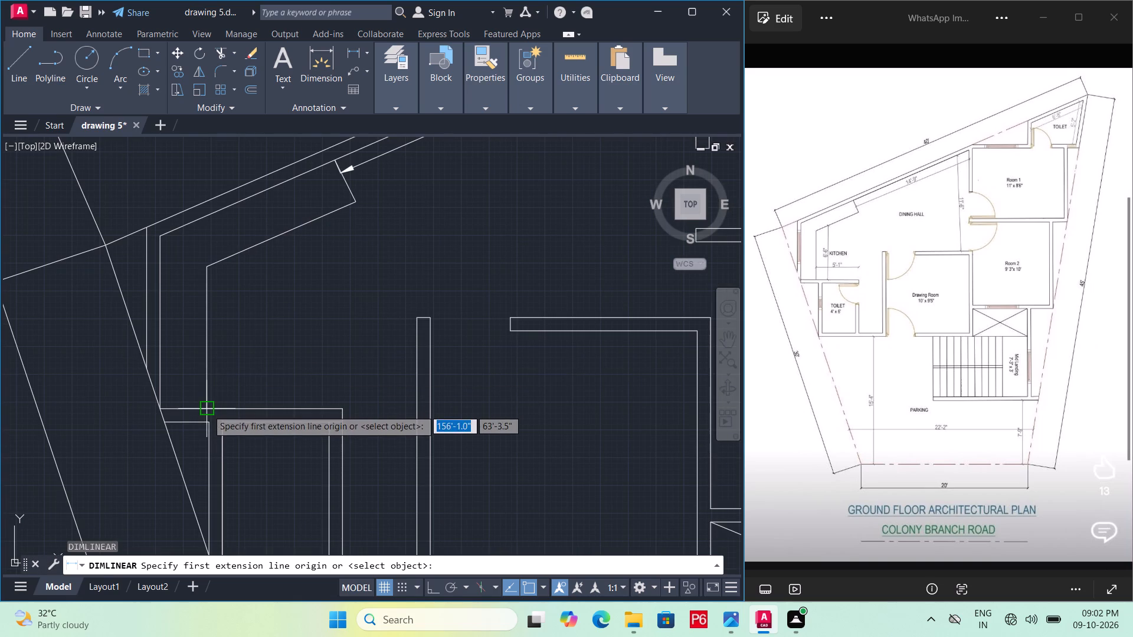
pyautogui.click(207, 409)
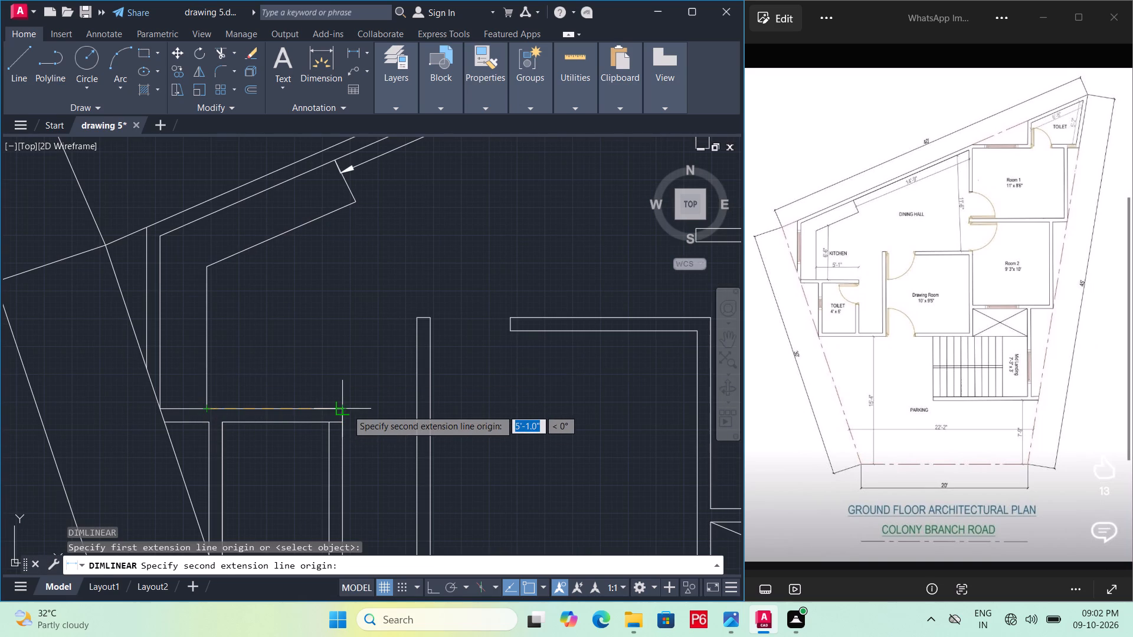
pyautogui.click(347, 409)
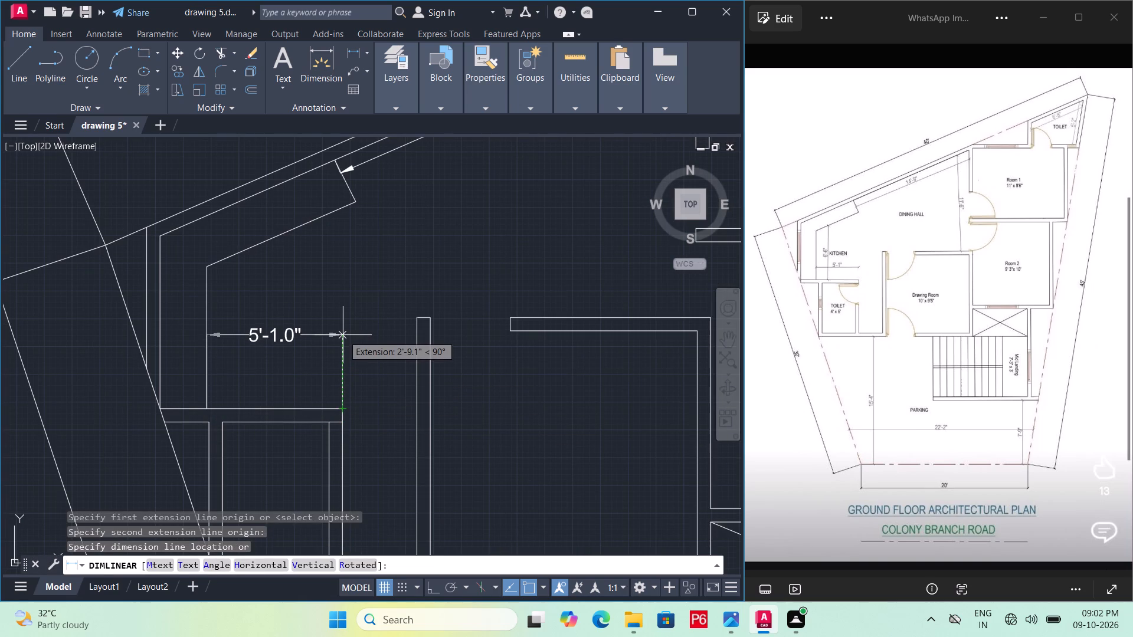
pyautogui.click(346, 372)
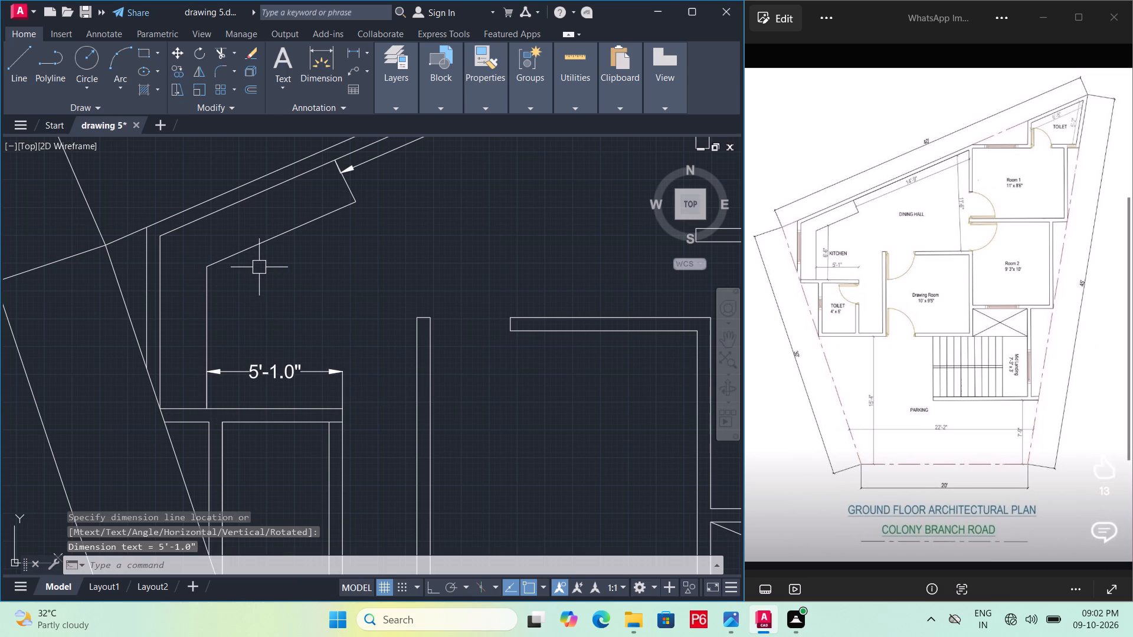
pyautogui.hotkey('ctrl', 's')
pyautogui.hotkey('ctrl', 's')
# Erase the short duplicate line overlapping the lower part of the inner line of the toilet's outer vertical wall.
pyautogui.moveTo(258, 267); pyautogui.dragTo(239, 229, button='middle')
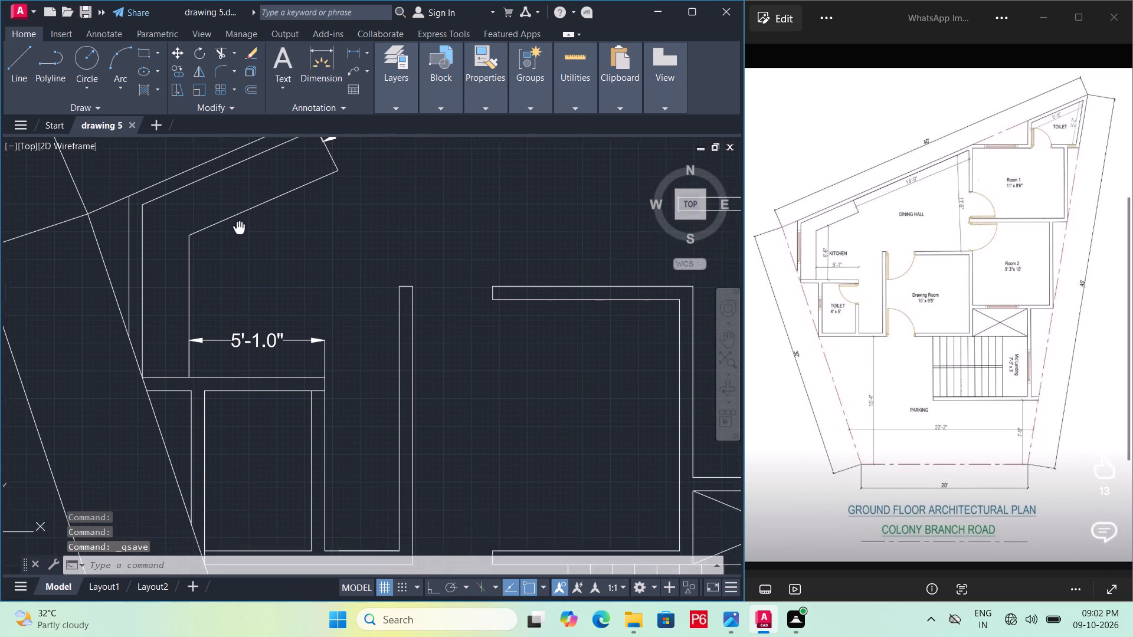
pyautogui.moveTo(289, 367); pyautogui.dragTo(287, 324, button='middle')
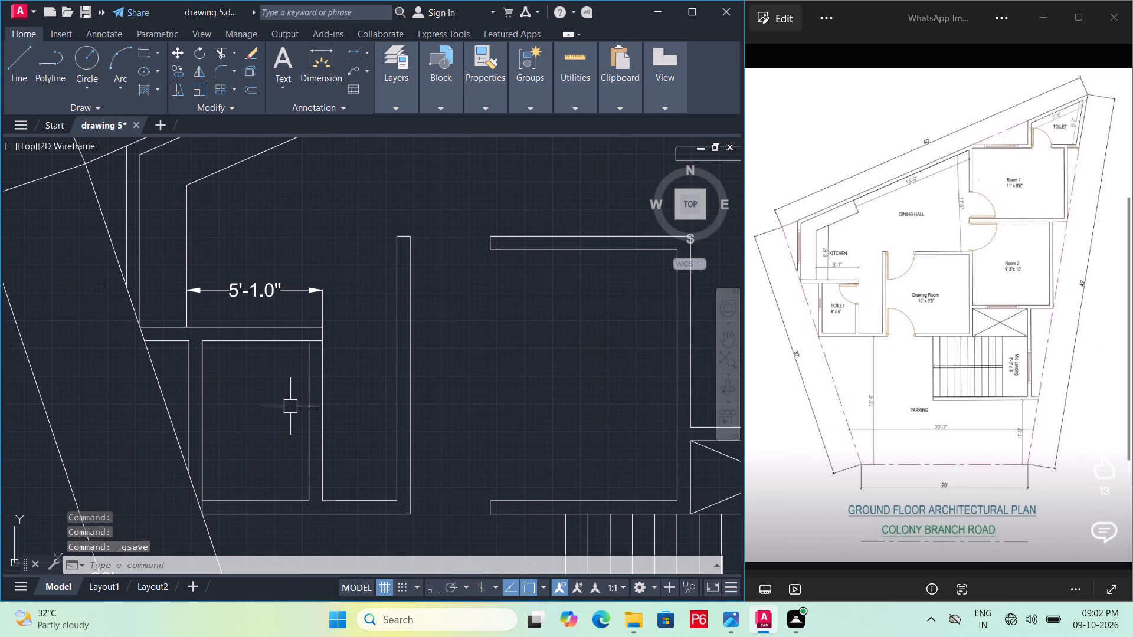
pyautogui.moveTo(269, 459); pyautogui.dragTo(269, 441, button='middle')
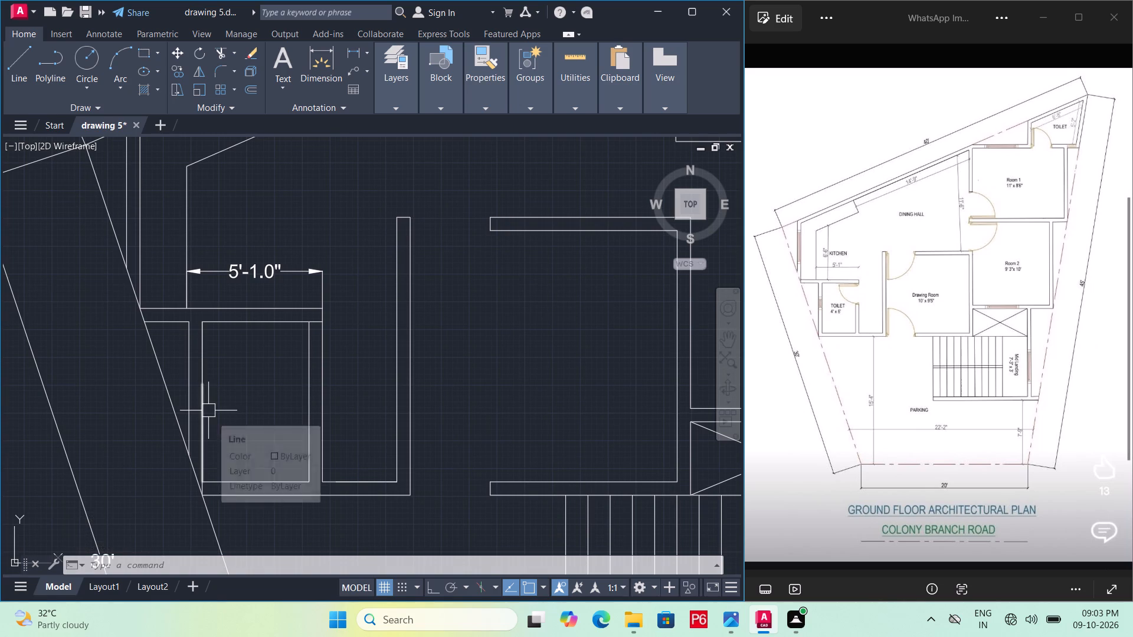
pyautogui.press('Escape')
pyautogui.click(205, 428)
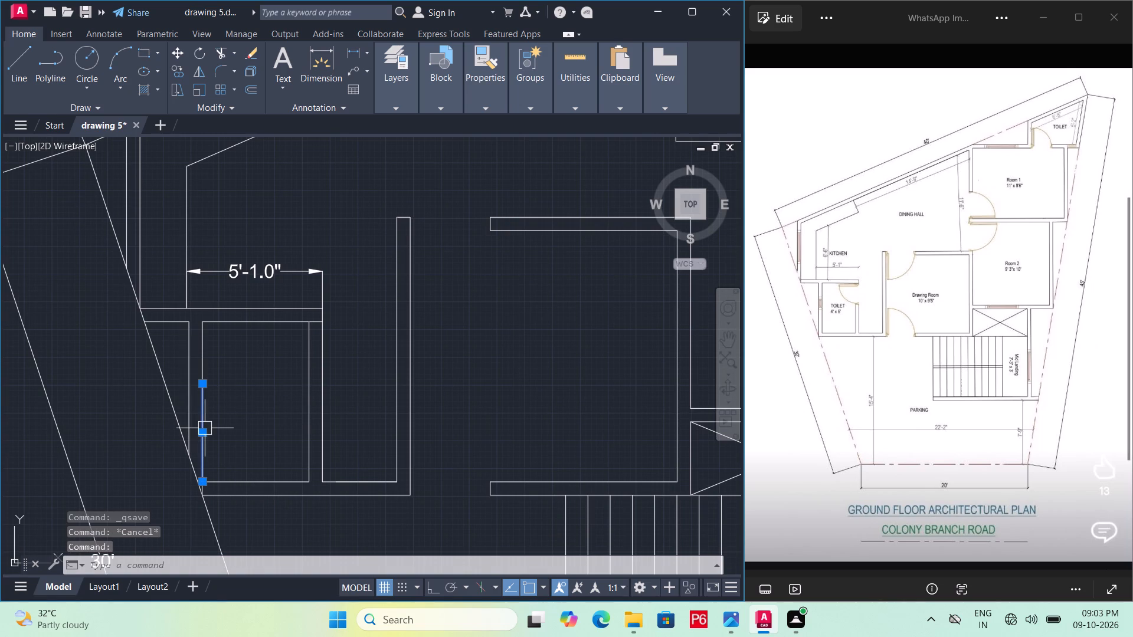
pyautogui.press('Delete')
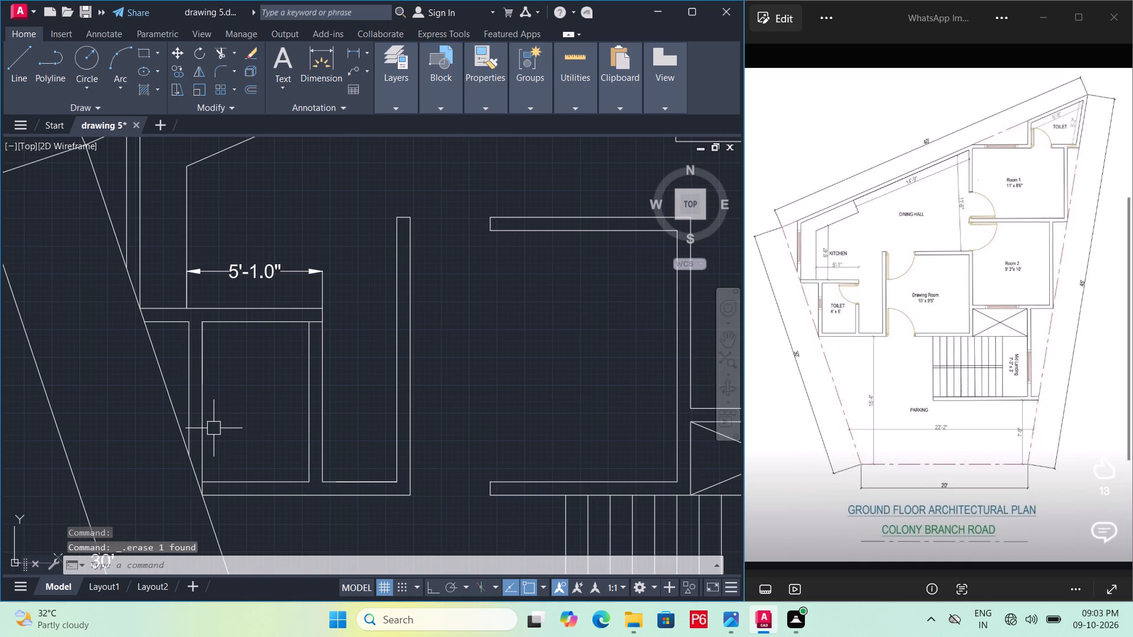
# Offset the inner line of the toilet's outer vertical wall by 6" towards the toilet's interior.
pyautogui.press('o')
pyautogui.press('Return')
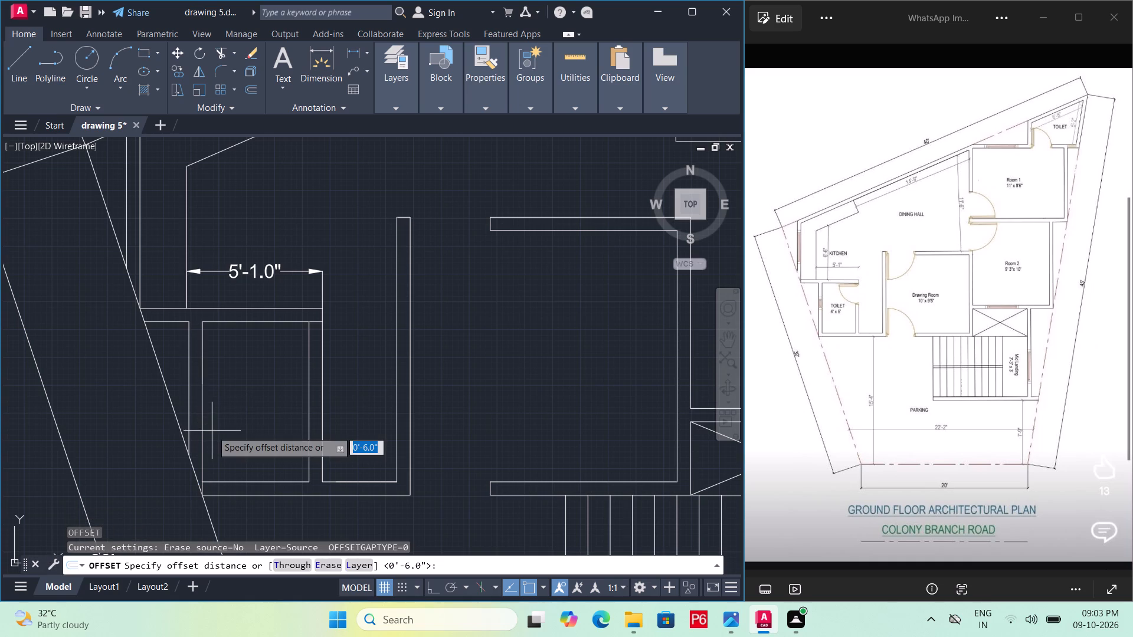
pyautogui.press('Return')
pyautogui.click(205, 424)
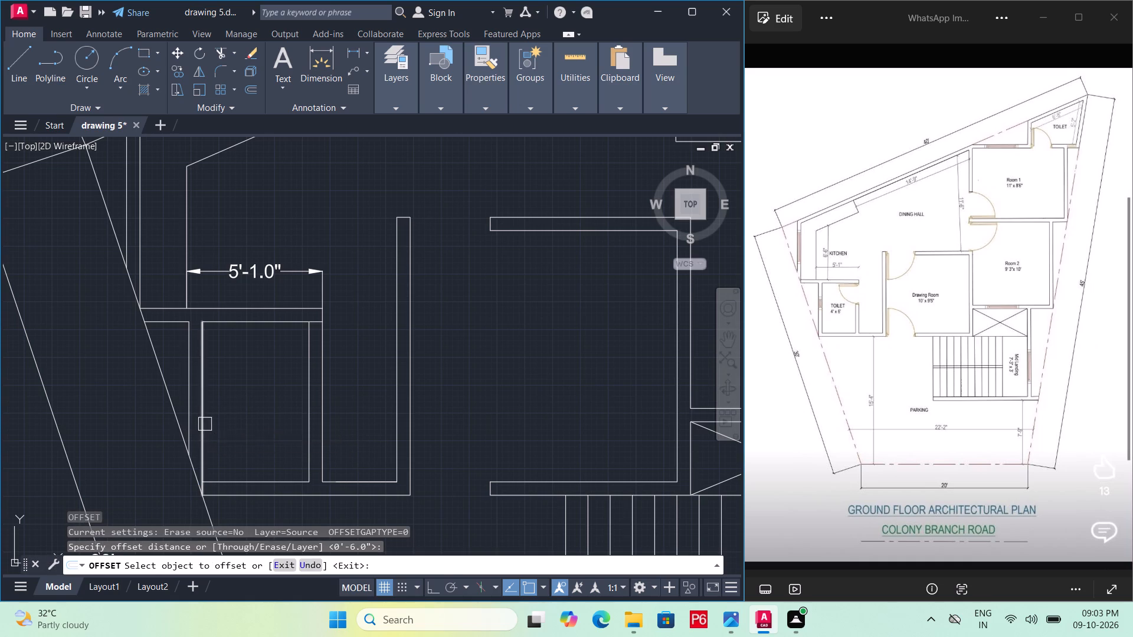
pyautogui.click(258, 426)
pyautogui.press('Escape')
# Erase the outermost vertical line of the toilet's outer wall, nearest the slanted 30' plot boundary.
pyautogui.click(185, 385)
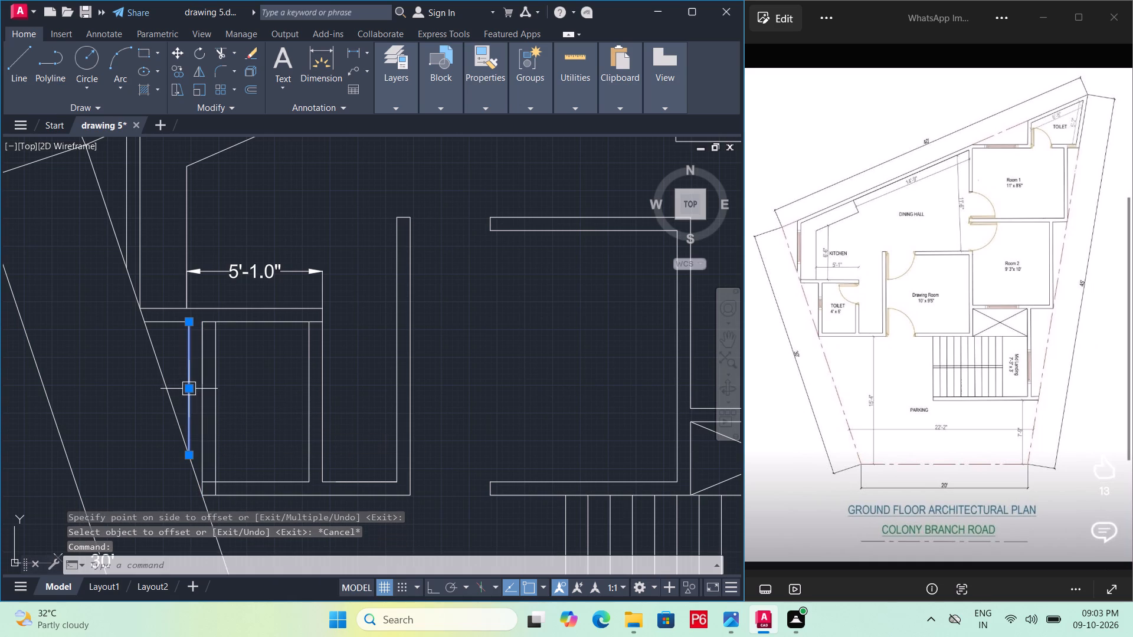
pyautogui.press('Delete')
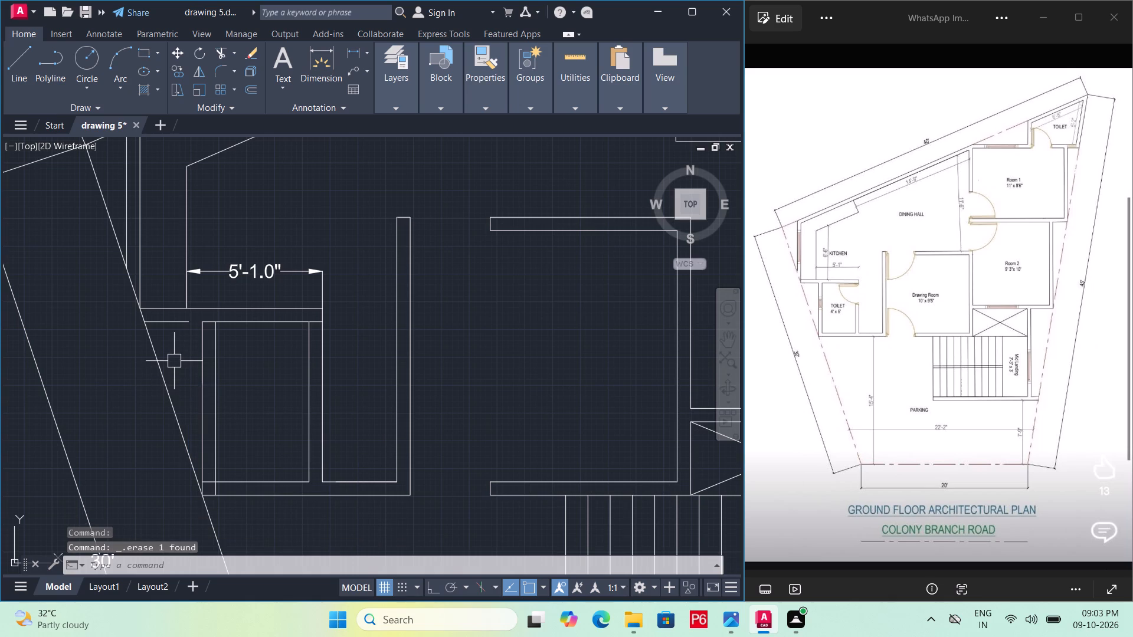
# Extend the lower line of the toilet's top wall to the remaining outer vertical wall line, and save the drawing.
pyautogui.write('ex')
pyautogui.press('space')
pyautogui.press('space')
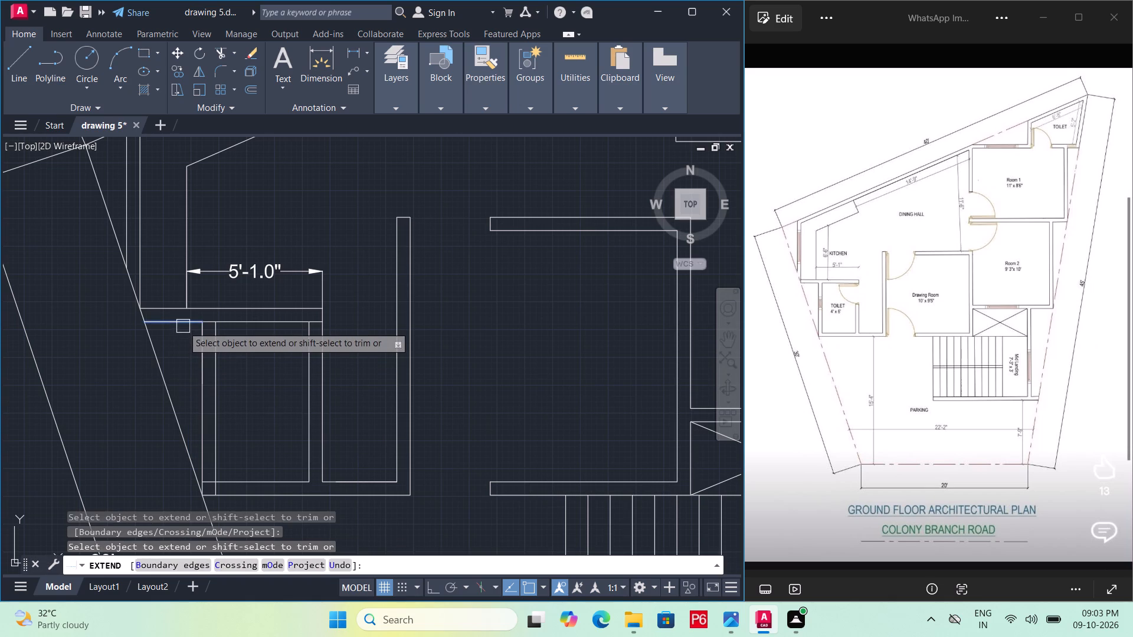
pyautogui.doubleClick(183, 326)
pyautogui.scroll(1, 206, 436)
pyautogui.press('Escape')
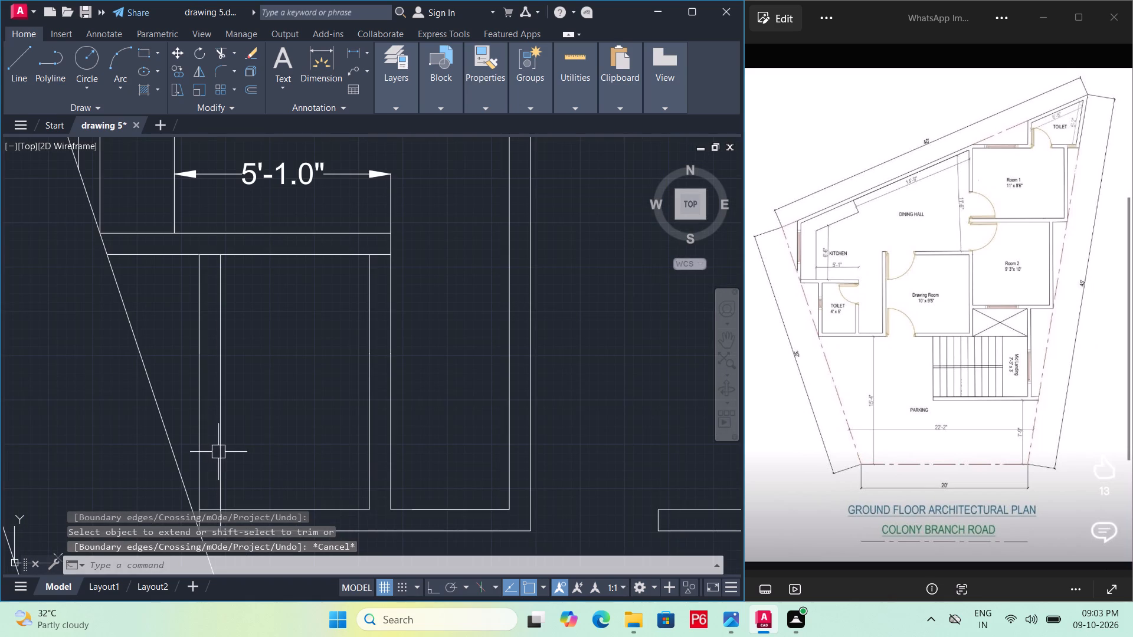
pyautogui.hotkey('ctrl', 's')
pyautogui.hotkey('ctrl', 's')
# Erase both segments of the toilet-side line of the vertical wall between the toilet and the passage.
pyautogui.moveTo(264, 490); pyautogui.dragTo(240, 479, button='middle')
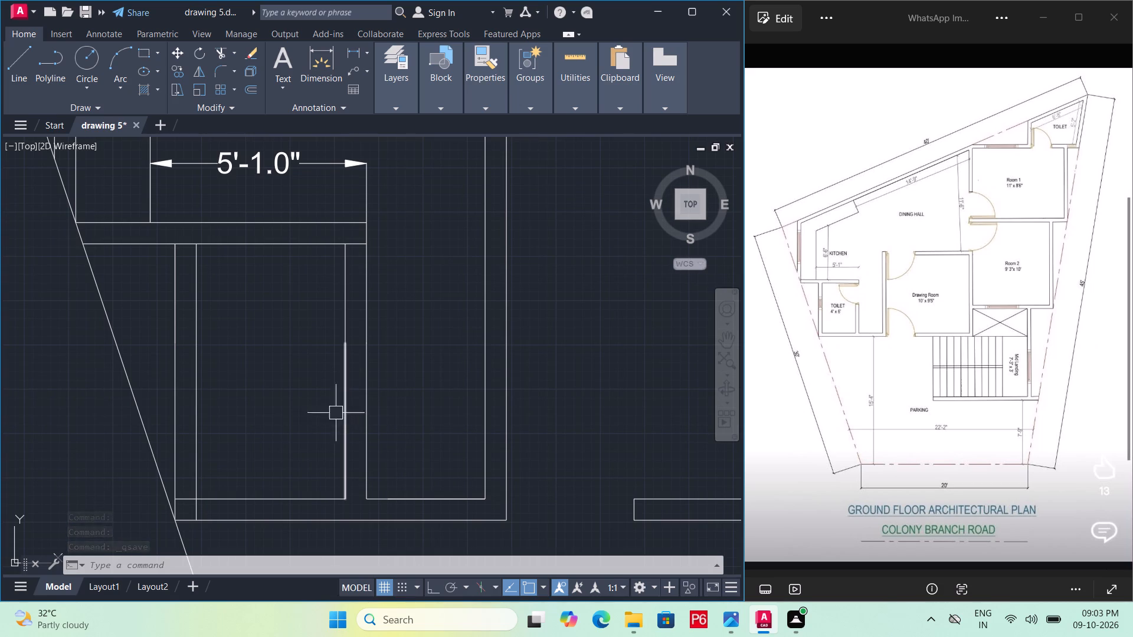
pyautogui.click(343, 384)
pyautogui.press('Delete')
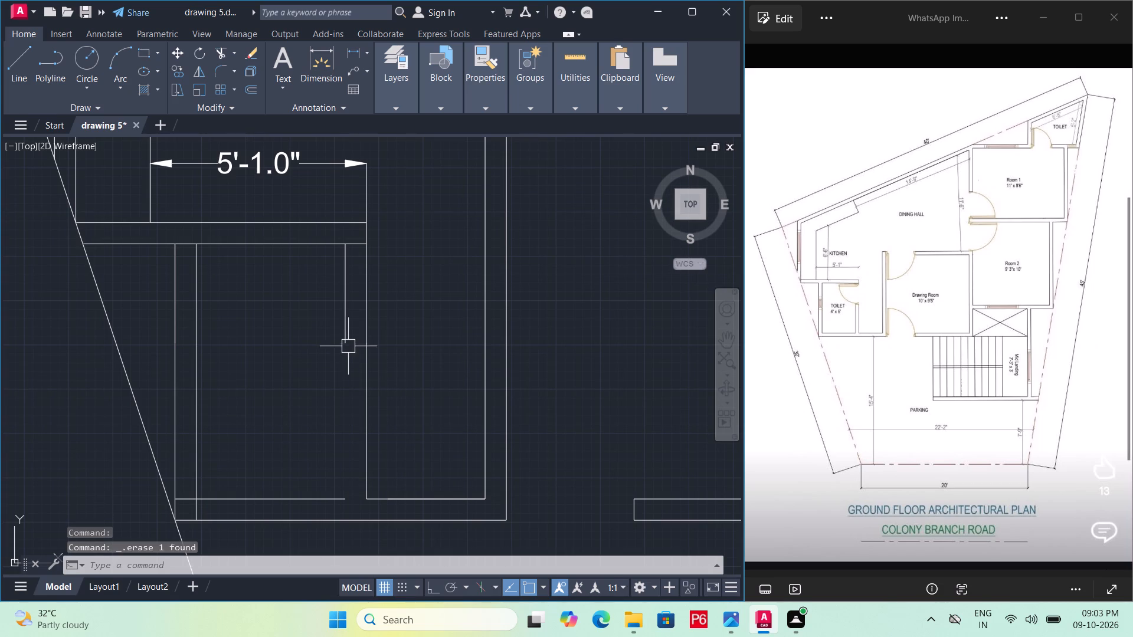
pyautogui.click(349, 340)
pyautogui.press('Delete')
# Check the toilet's clear width between its two vertical walls with a temporary linear dimension.
pyautogui.press('d')
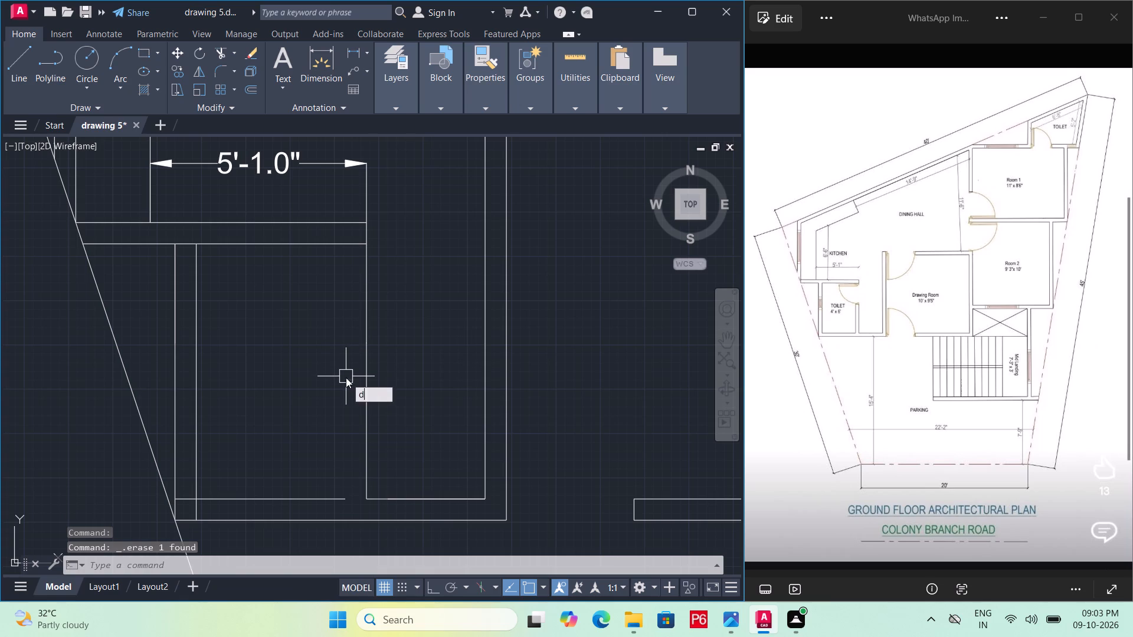
pyautogui.write('imlin')
pyautogui.press('space')
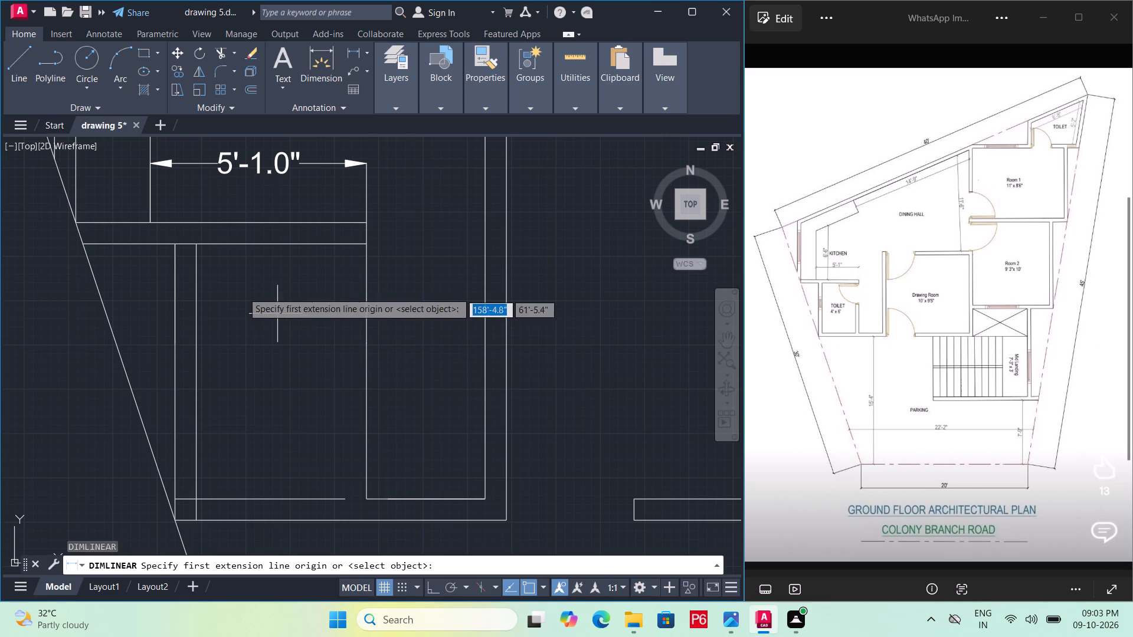
pyautogui.click(198, 243)
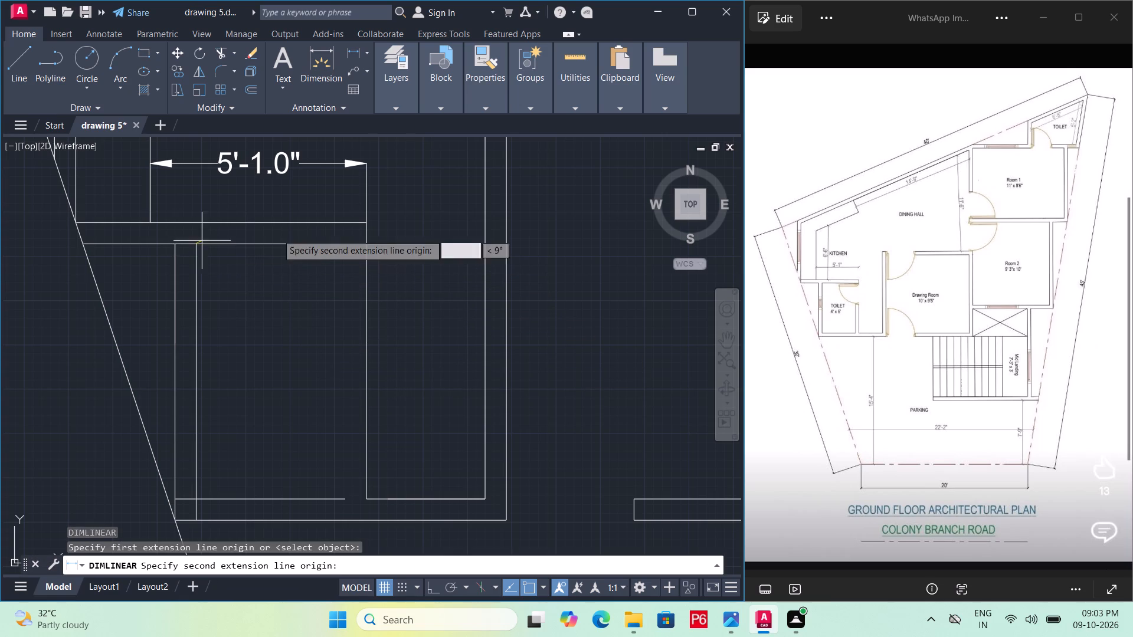
pyautogui.click(363, 245)
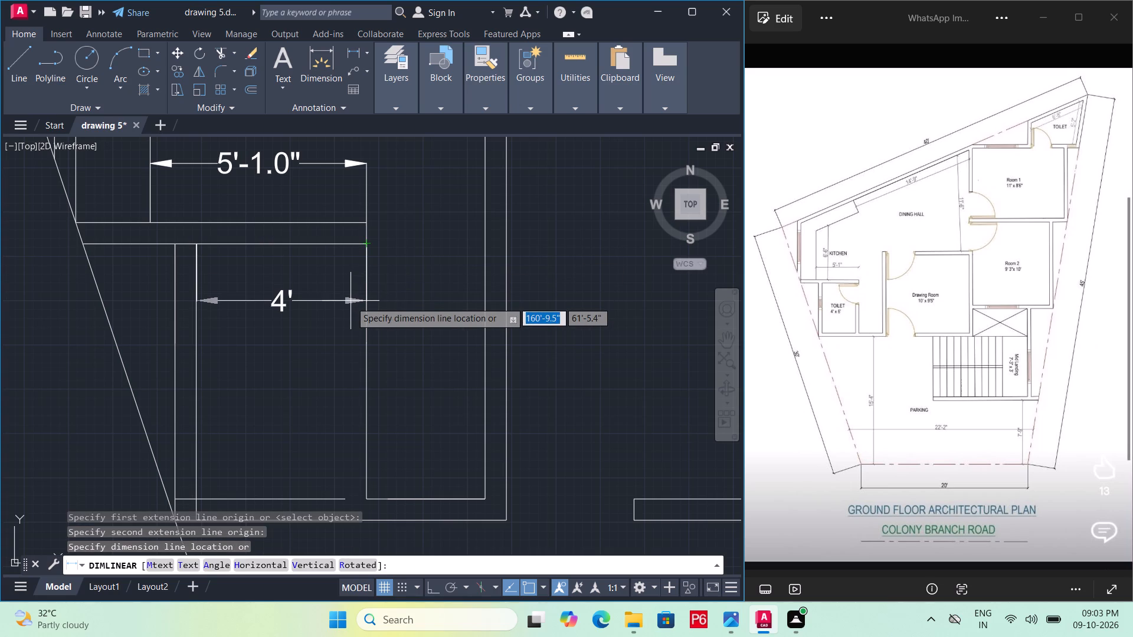
pyautogui.press('Escape')
# Offset the upper segment of the remaining toilet–passage wall line by 6" towards the passage.
pyautogui.press('o')
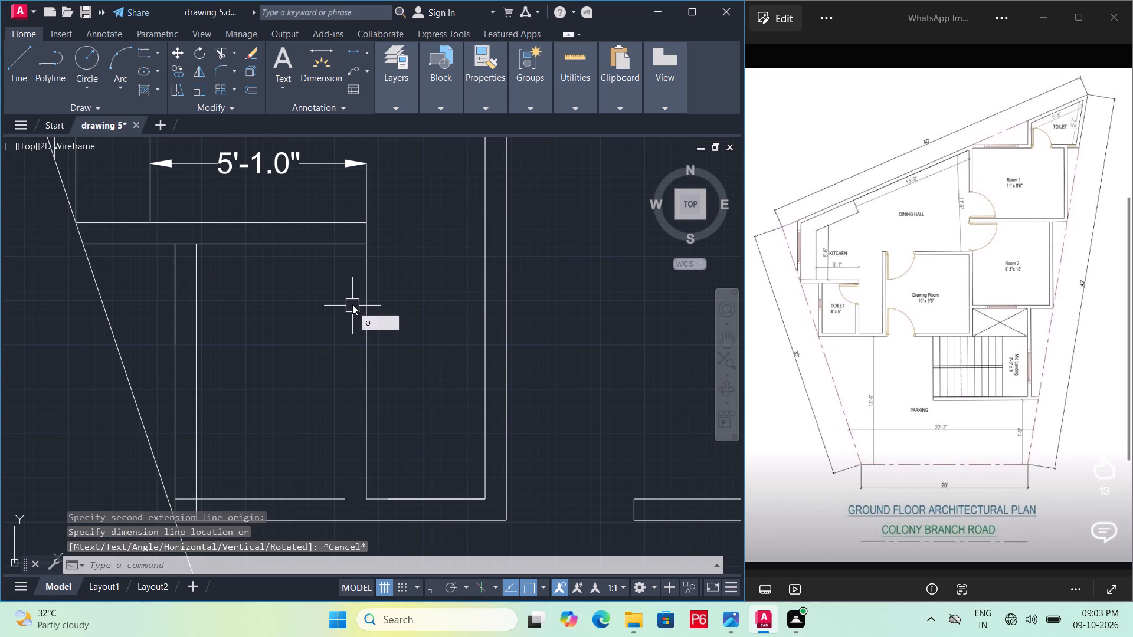
pyautogui.press('Return')
pyautogui.press('6')
pyautogui.hotkey('shift', '"')
pyautogui.press('Return')
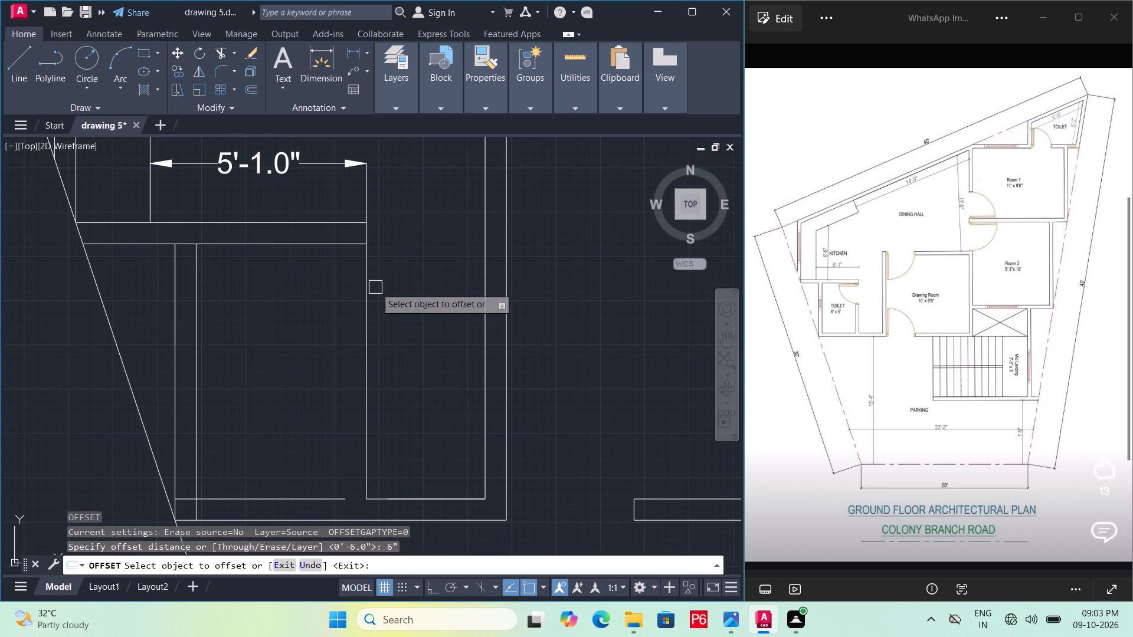
pyautogui.click(370, 292)
pyautogui.click(395, 299)
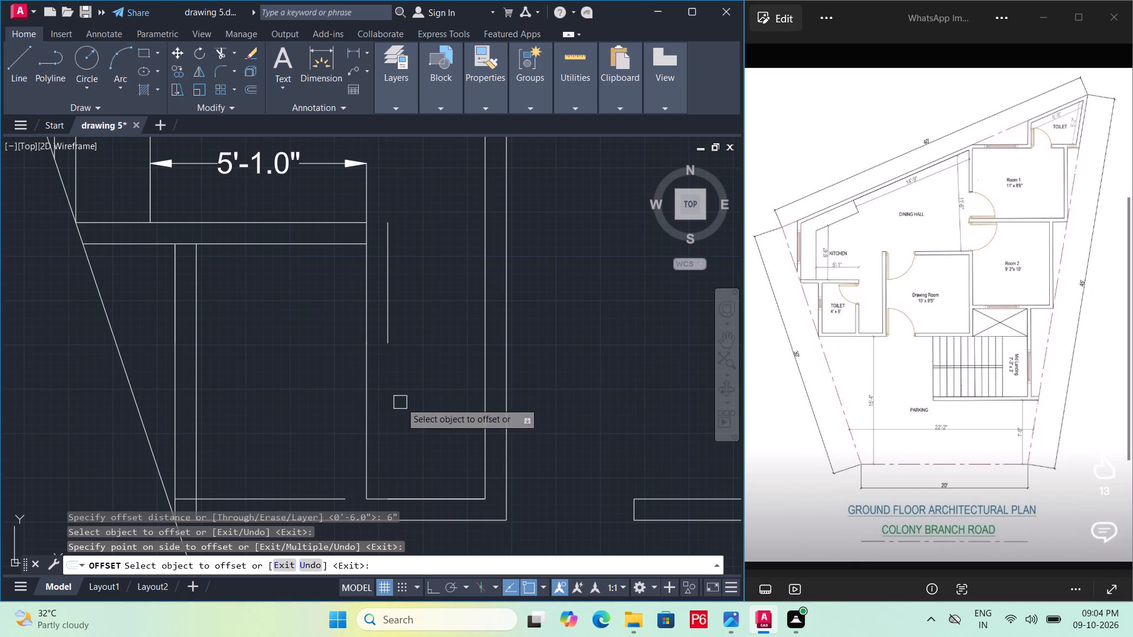
pyautogui.press('Escape')
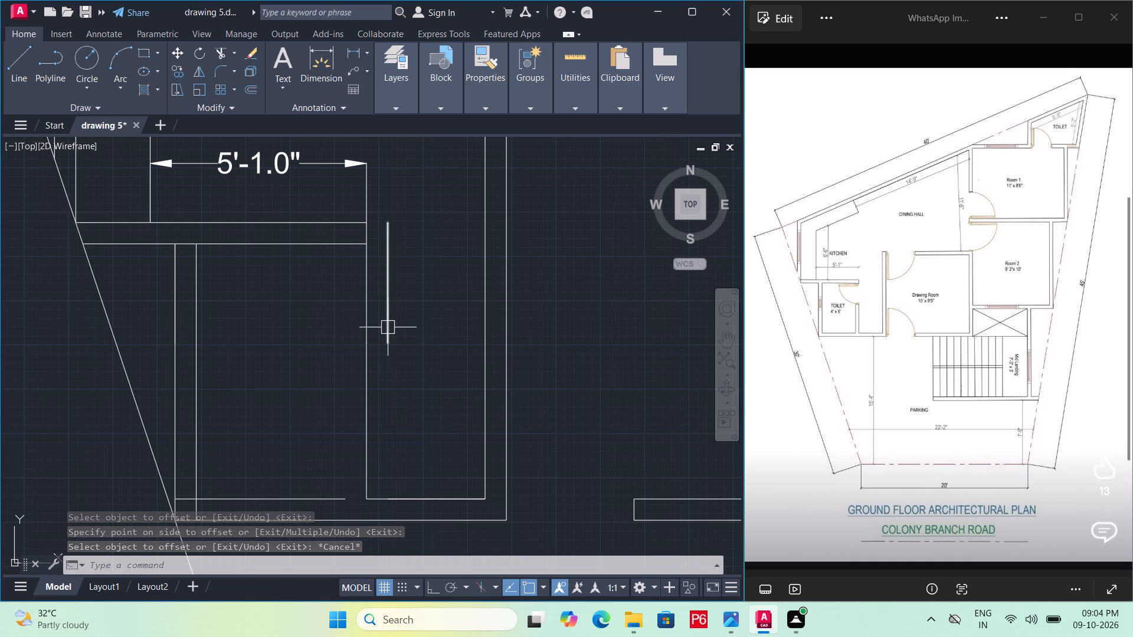
# Extend the offset passage-side wall line down to the upper line of the bottom wall.
pyautogui.write('ex')
pyautogui.press('space')
pyautogui.press('space')
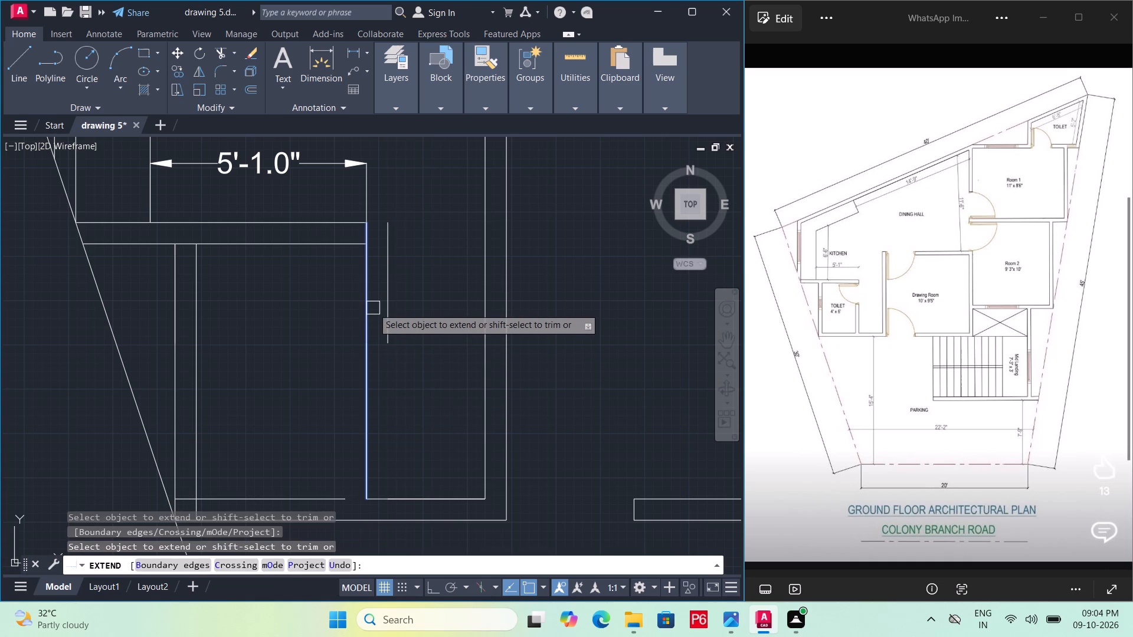
pyautogui.click(385, 321)
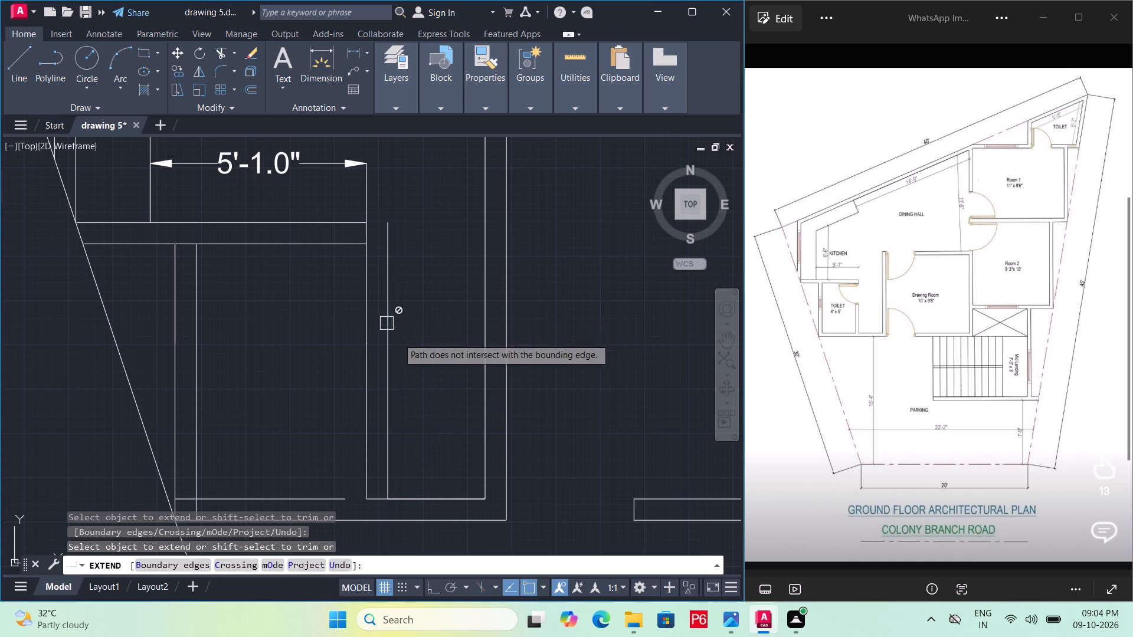
pyautogui.press('f')
pyautogui.press('Escape')
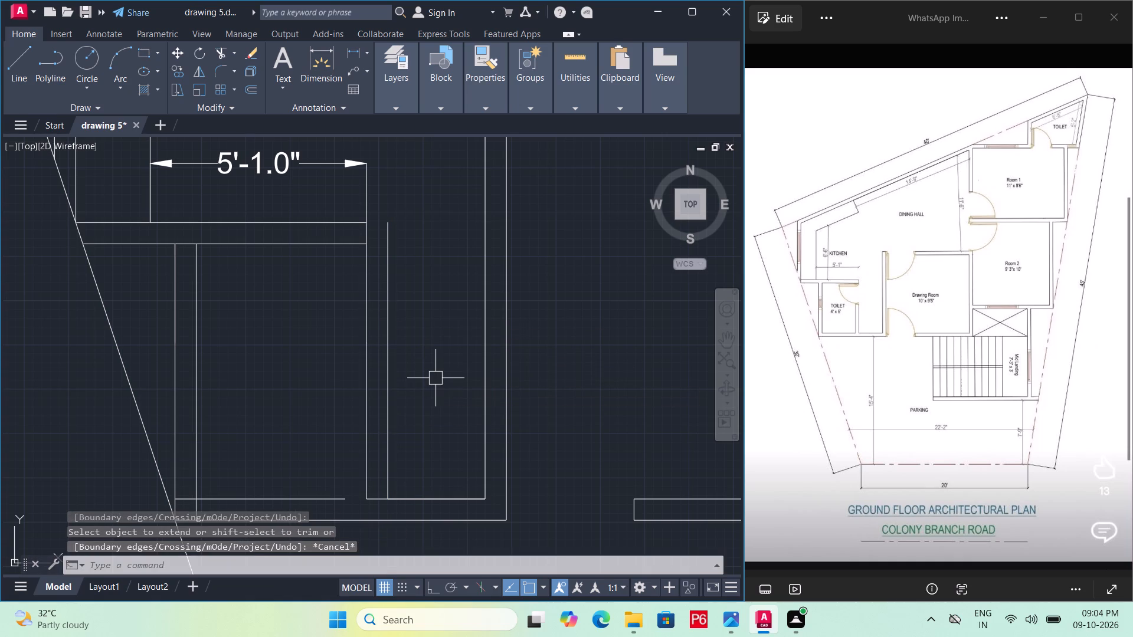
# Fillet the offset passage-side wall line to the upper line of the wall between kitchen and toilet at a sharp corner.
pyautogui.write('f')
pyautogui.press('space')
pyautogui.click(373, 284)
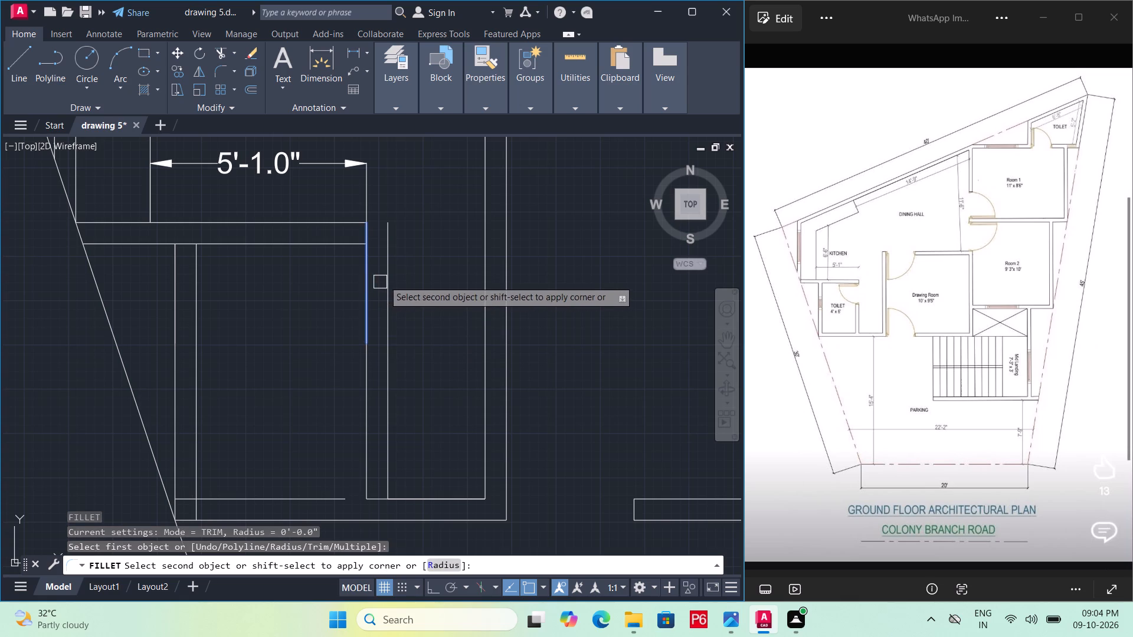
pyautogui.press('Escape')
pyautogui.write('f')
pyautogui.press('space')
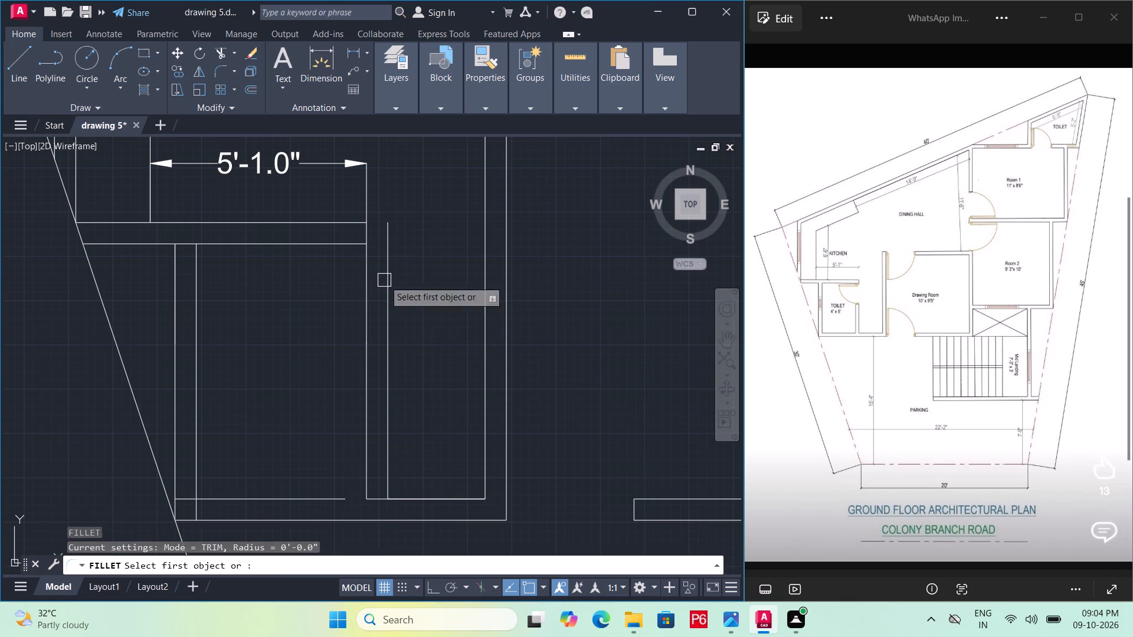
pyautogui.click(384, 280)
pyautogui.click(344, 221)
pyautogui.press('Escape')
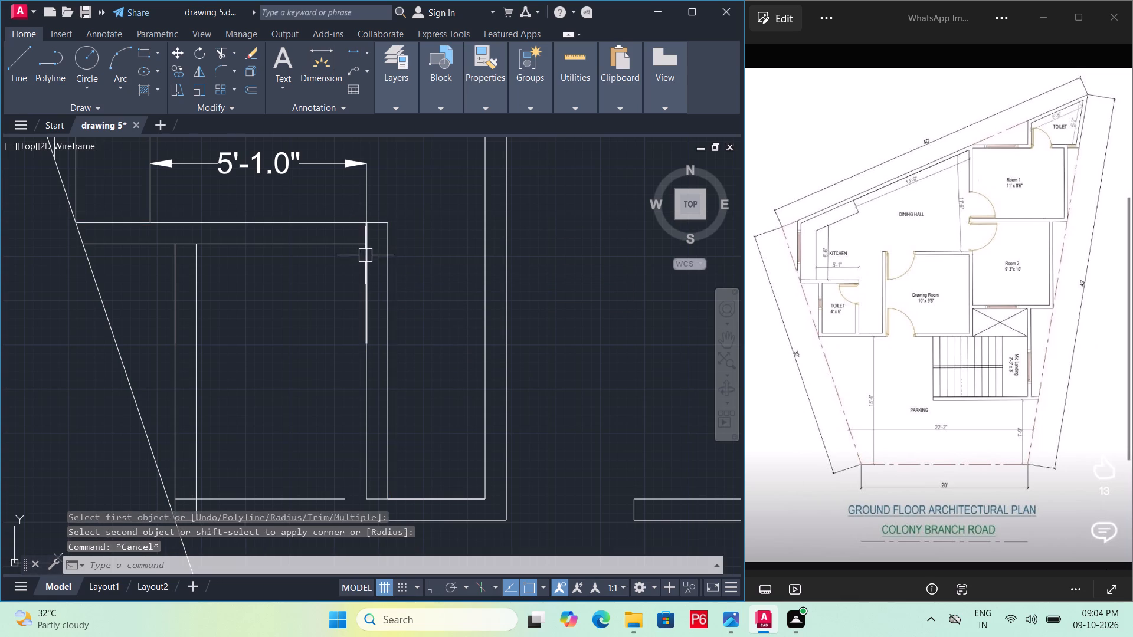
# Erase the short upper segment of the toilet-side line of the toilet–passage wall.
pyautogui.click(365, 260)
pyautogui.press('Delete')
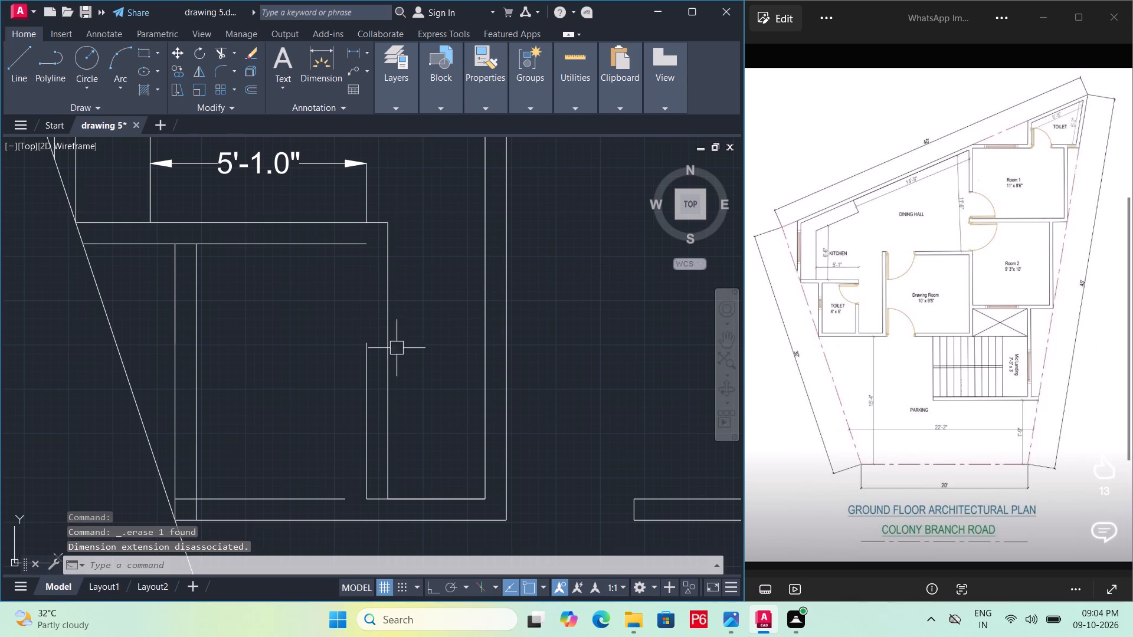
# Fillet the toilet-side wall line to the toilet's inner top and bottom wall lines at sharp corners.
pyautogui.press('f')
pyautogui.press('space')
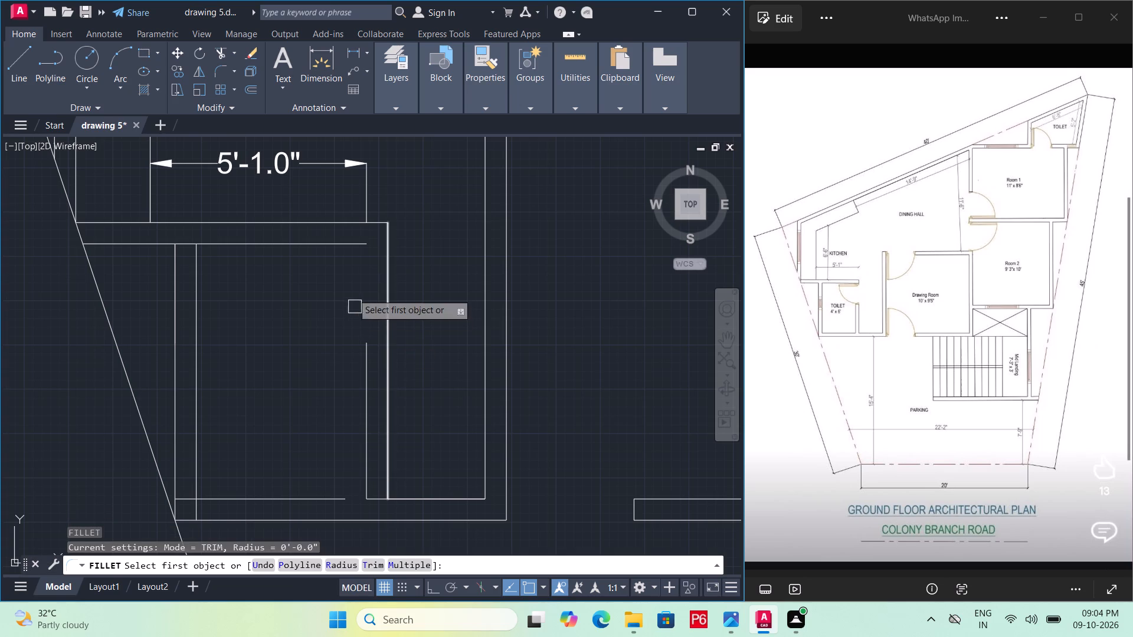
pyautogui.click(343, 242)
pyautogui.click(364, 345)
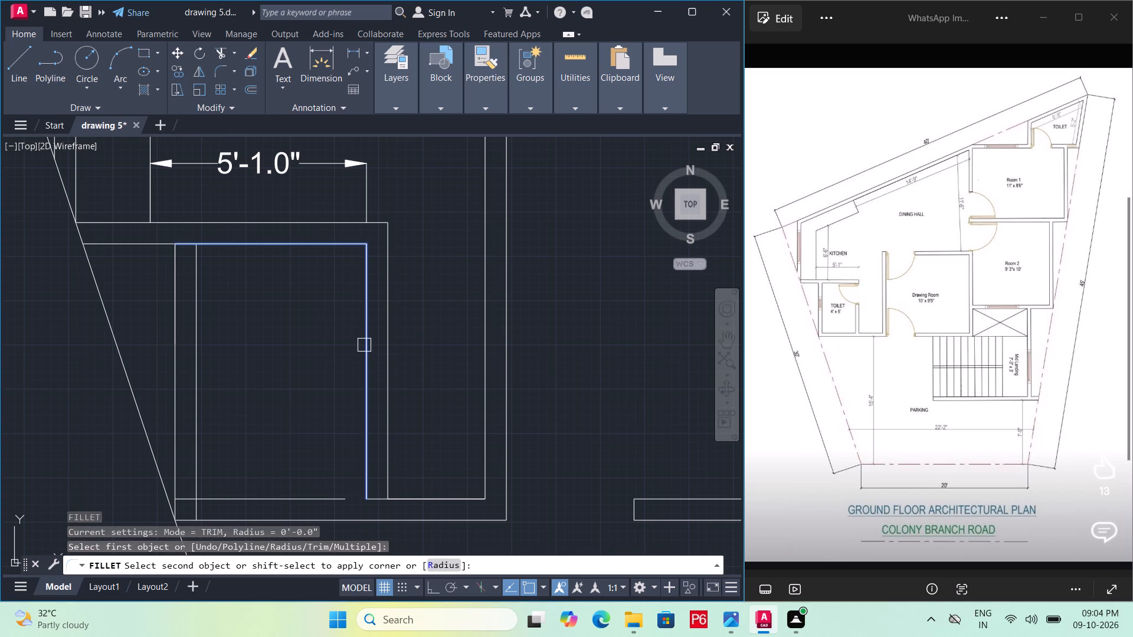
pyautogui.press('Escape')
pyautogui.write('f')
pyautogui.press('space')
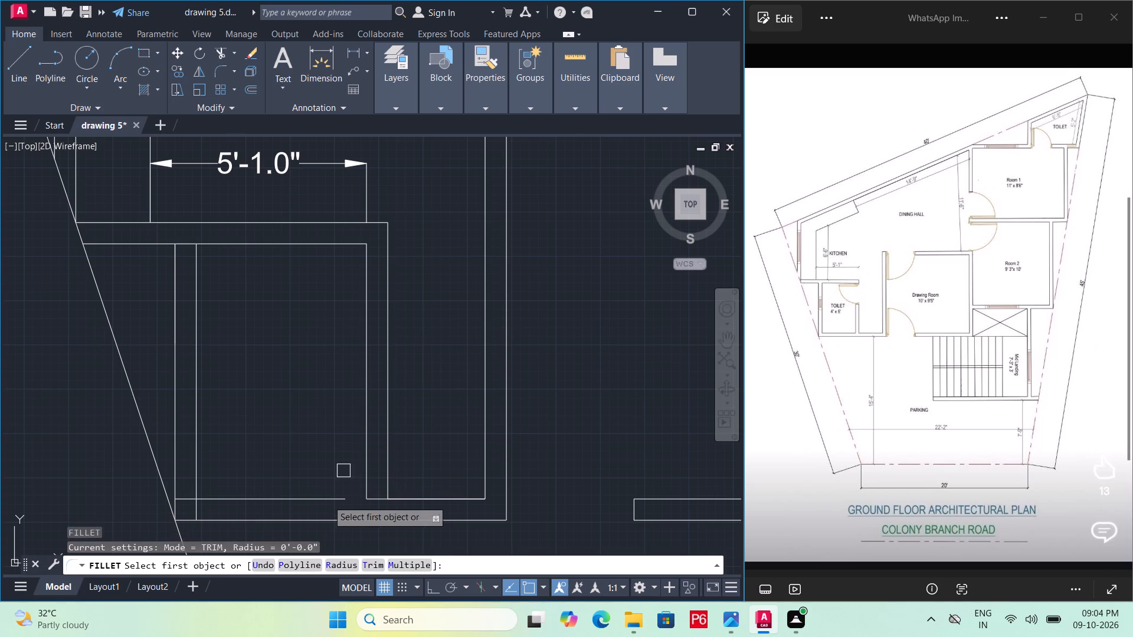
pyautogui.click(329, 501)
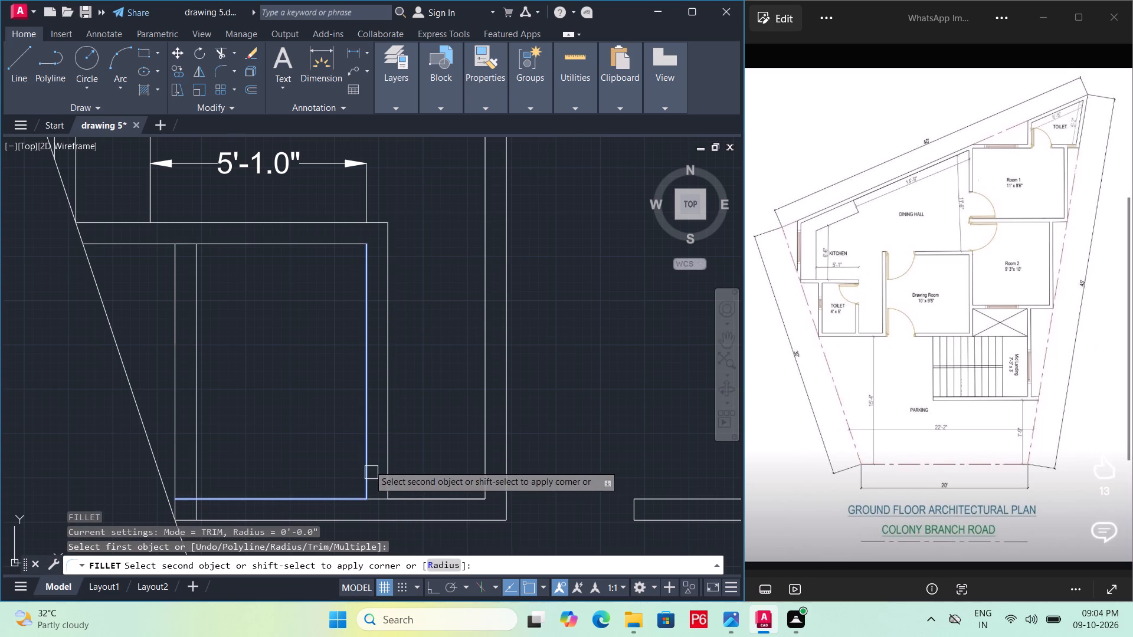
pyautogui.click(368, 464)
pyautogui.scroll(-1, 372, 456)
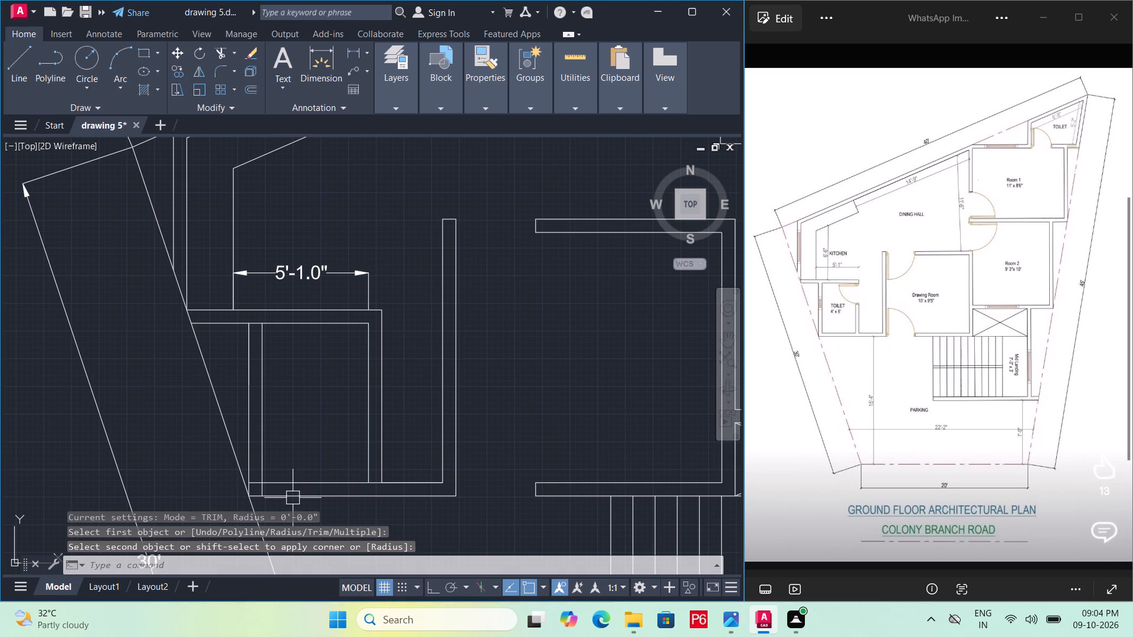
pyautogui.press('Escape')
# Undo the recent fillet, extend, erase and offset edits made to the toilet walls below the kitchen.
pyautogui.moveTo(299, 487); pyautogui.dragTo(346, 457, button='middle')
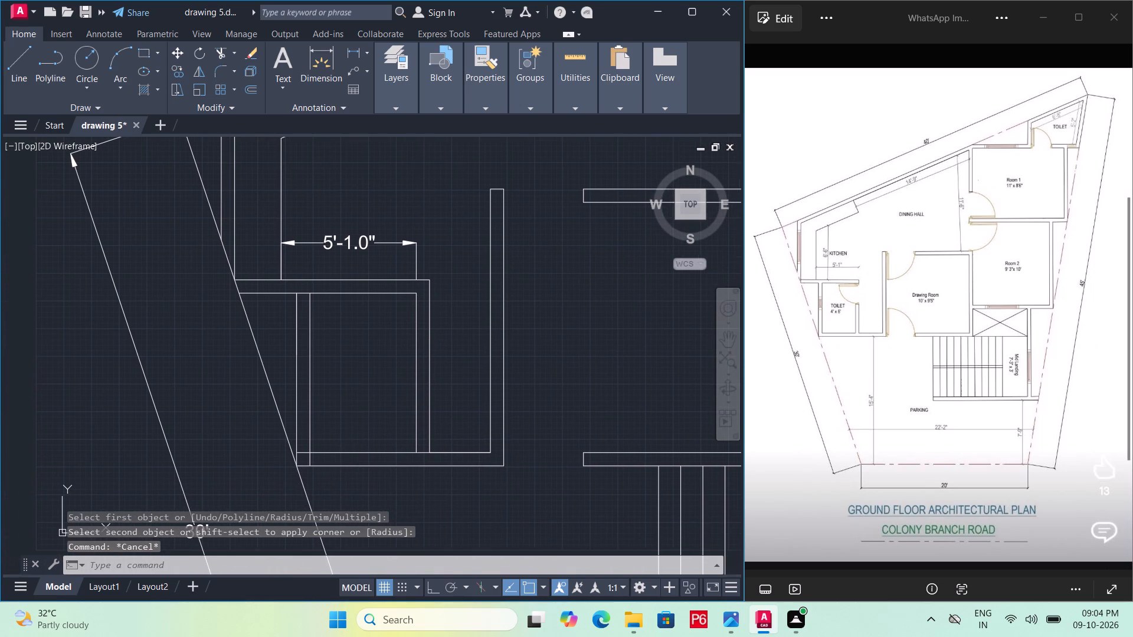
pyautogui.moveTo(389, 310); pyautogui.dragTo(378, 405, button='middle')
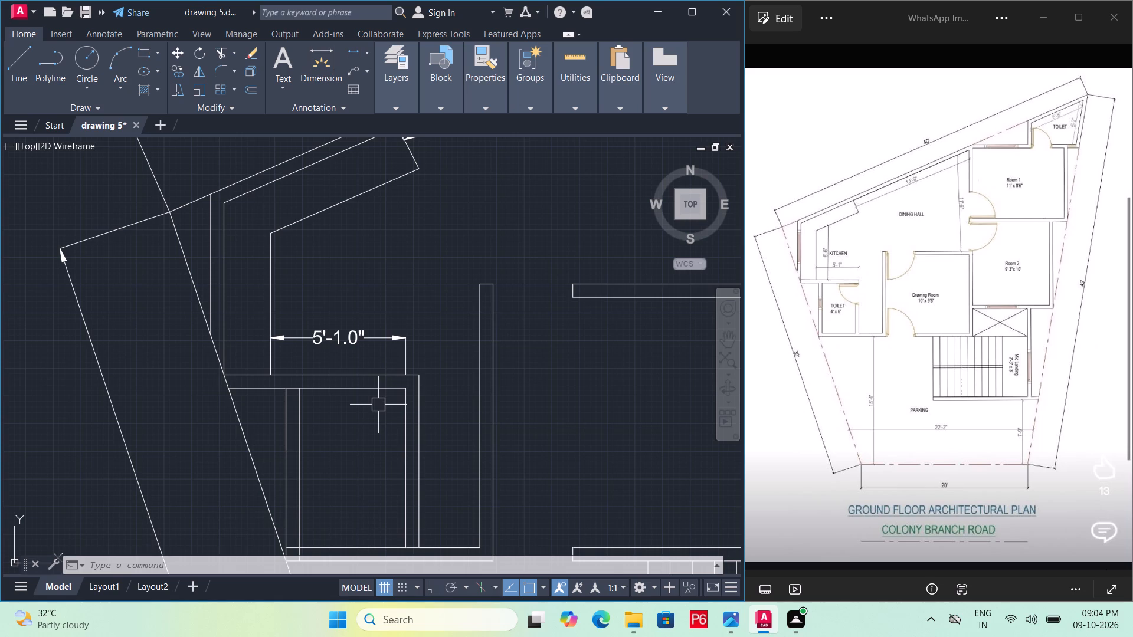
pyautogui.scroll(-1, 376, 402)
pyautogui.moveTo(375, 398); pyautogui.dragTo(388, 361, button='middle')
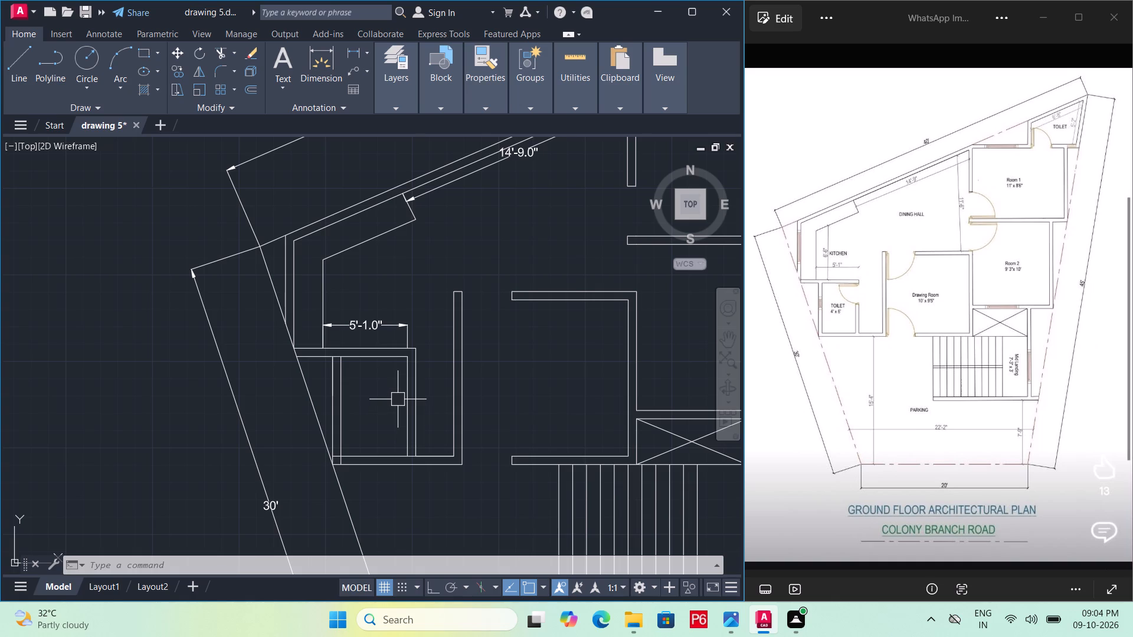
pyautogui.hotkey('ctrl', 'z')
pyautogui.hotkey('ctrl', 'z')
pyautogui.hotkey('ctrl', 'z')
pyautogui.hotkey('ctrl', 'z')
pyautogui.hotkey('ctrl', 'z')
pyautogui.hotkey('ctrl', 'z')
pyautogui.hotkey('ctrl', 'z')
pyautogui.hotkey('ctrl', 'z')
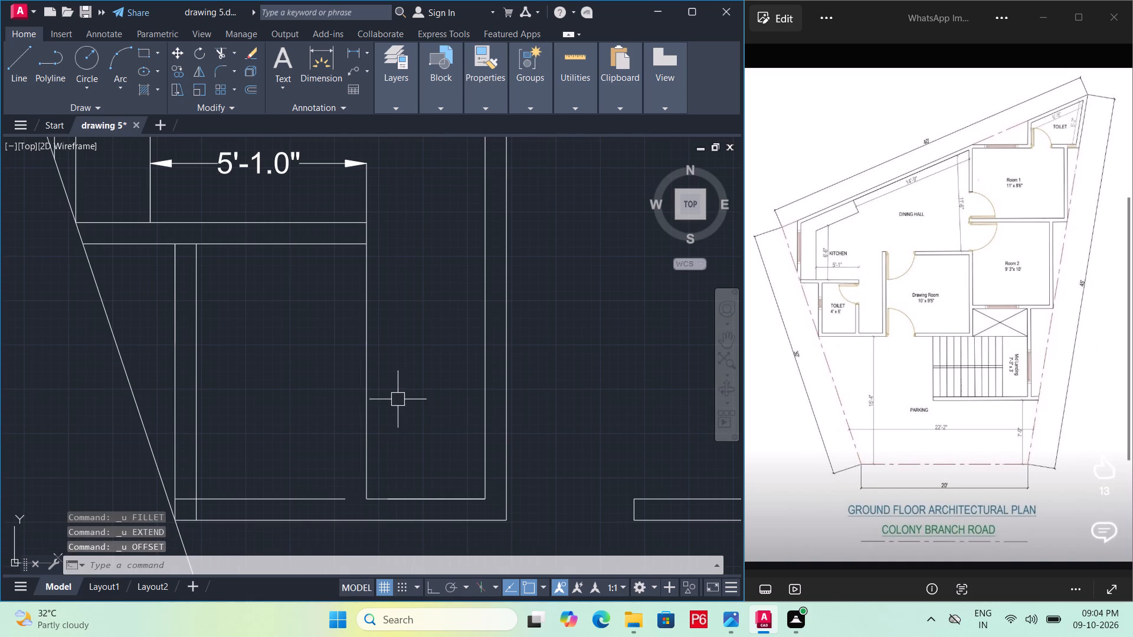
pyautogui.hotkey('ctrl', 'z')
pyautogui.hotkey('ctrl', 'z')
pyautogui.hotkey('ctrl', 'z')
pyautogui.hotkey('ctrl', 'z')
pyautogui.hotkey('ctrl', 'z')
pyautogui.hotkey('ctrl', 'z')
pyautogui.hotkey('ctrl', 'z')
pyautogui.hotkey('ctrl', 'z')
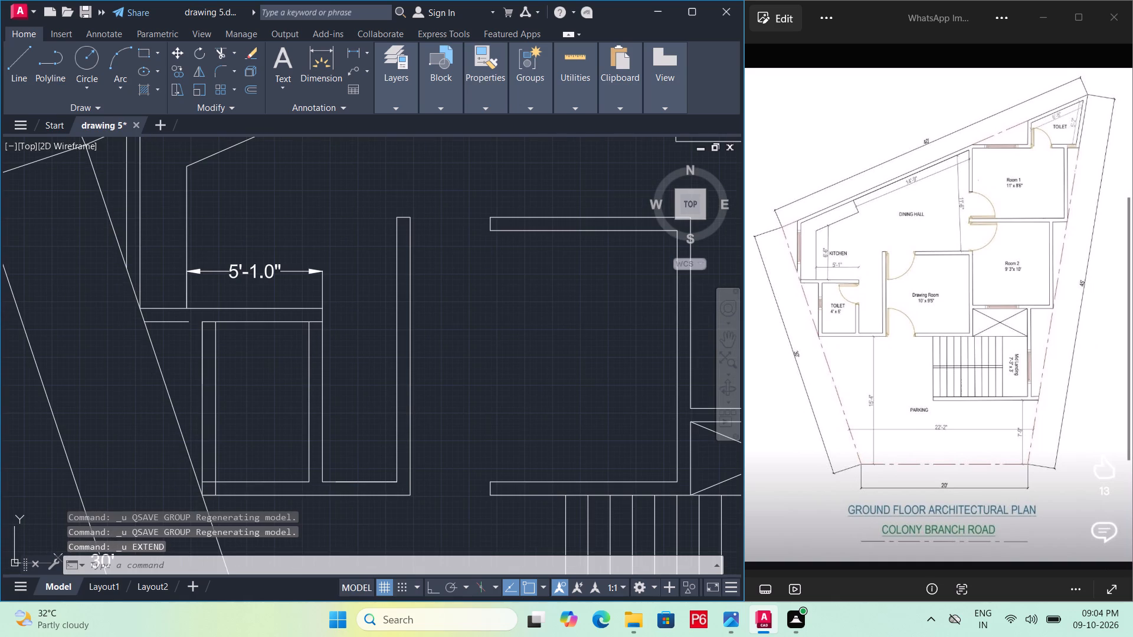
pyautogui.hotkey('ctrl', 'z')
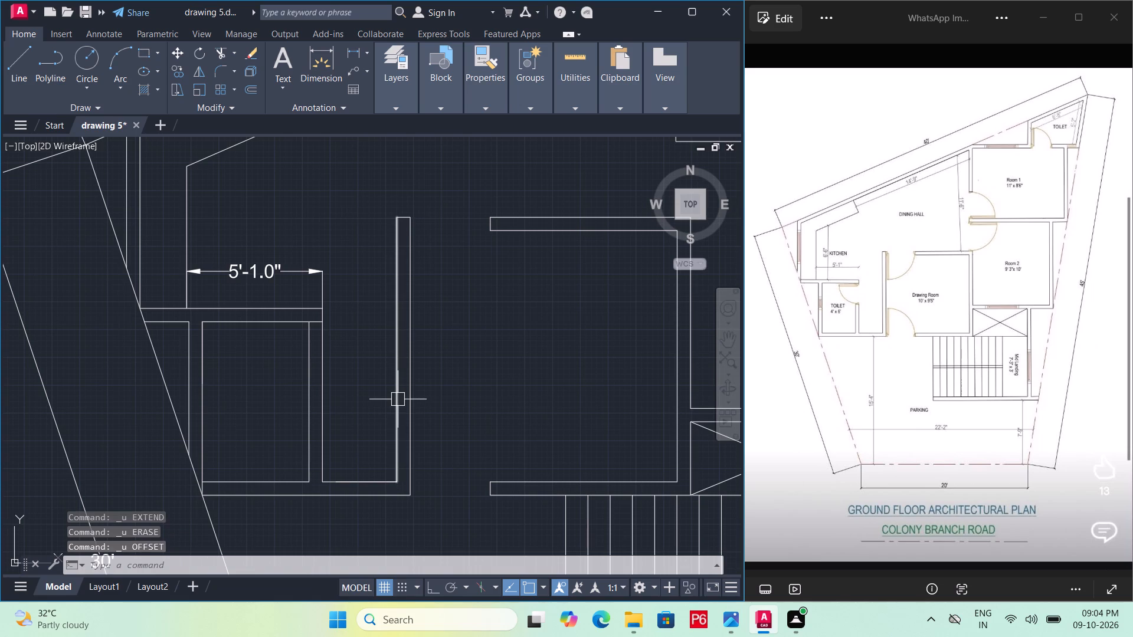
# Save the drawing with the original toilet walls restored.
pyautogui.hotkey('ctrl', 's')
pyautogui.hotkey('ctrl', 's')
pyautogui.hotkey('ctrl', 's')
pyautogui.press('Escape')
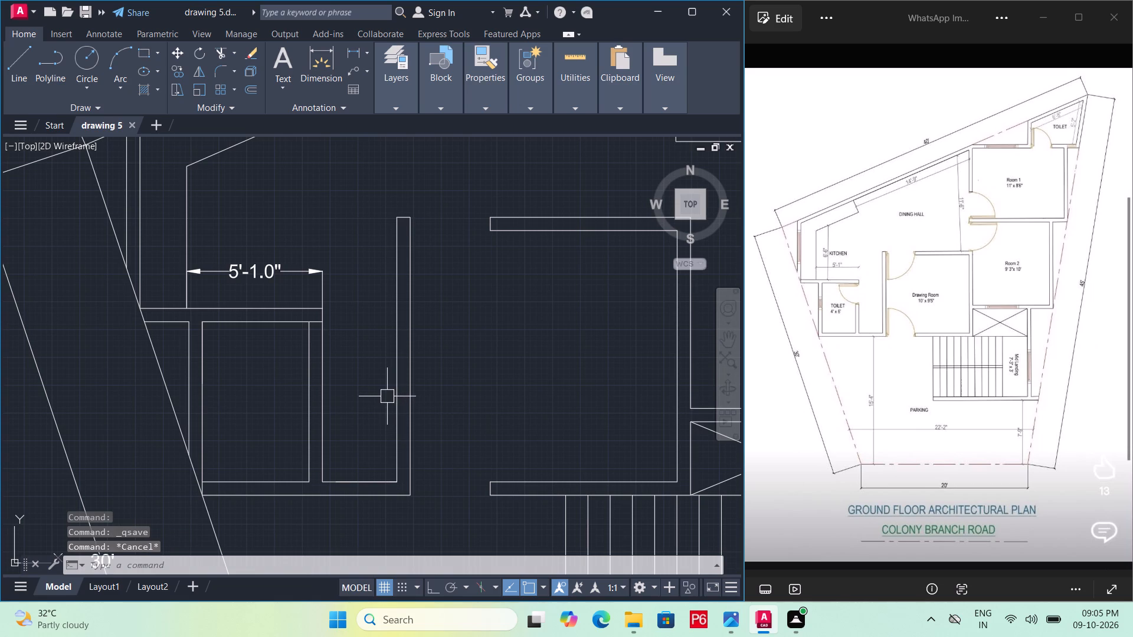
# Examine the plan around the toilet, passage and staircase against the reference image.
pyautogui.moveTo(384, 398); pyautogui.dragTo(381, 376, button='middle')
pyautogui.scroll(-1, 247, 385)
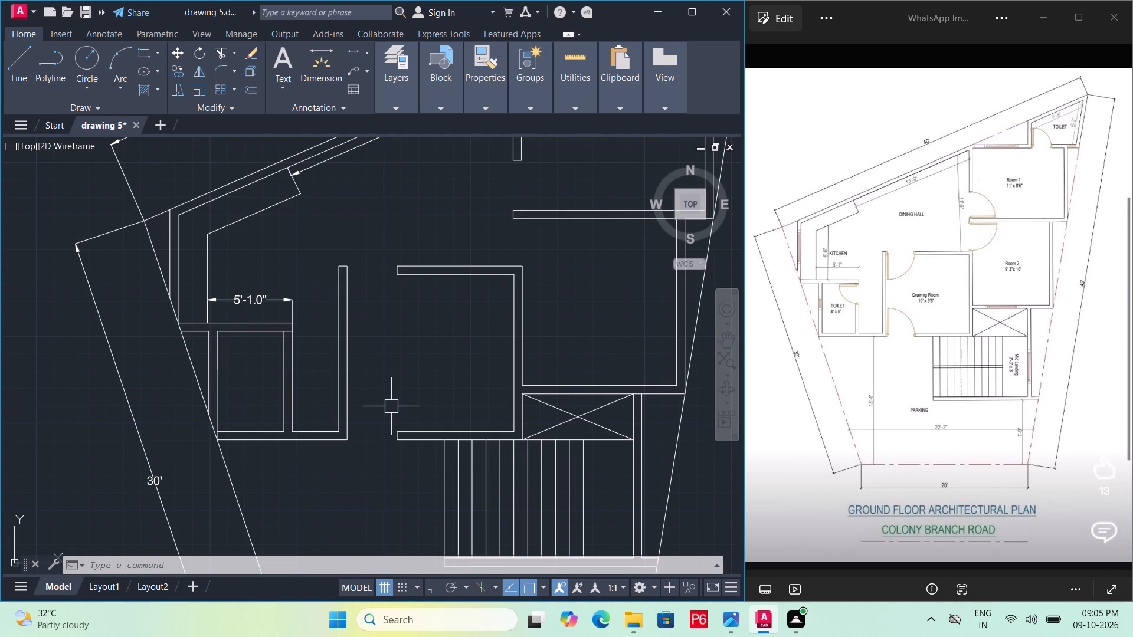
pyautogui.moveTo(385, 411); pyautogui.dragTo(317, 462, button='middle')
pyautogui.moveTo(317, 462); pyautogui.dragTo(336, 308, button='middle')
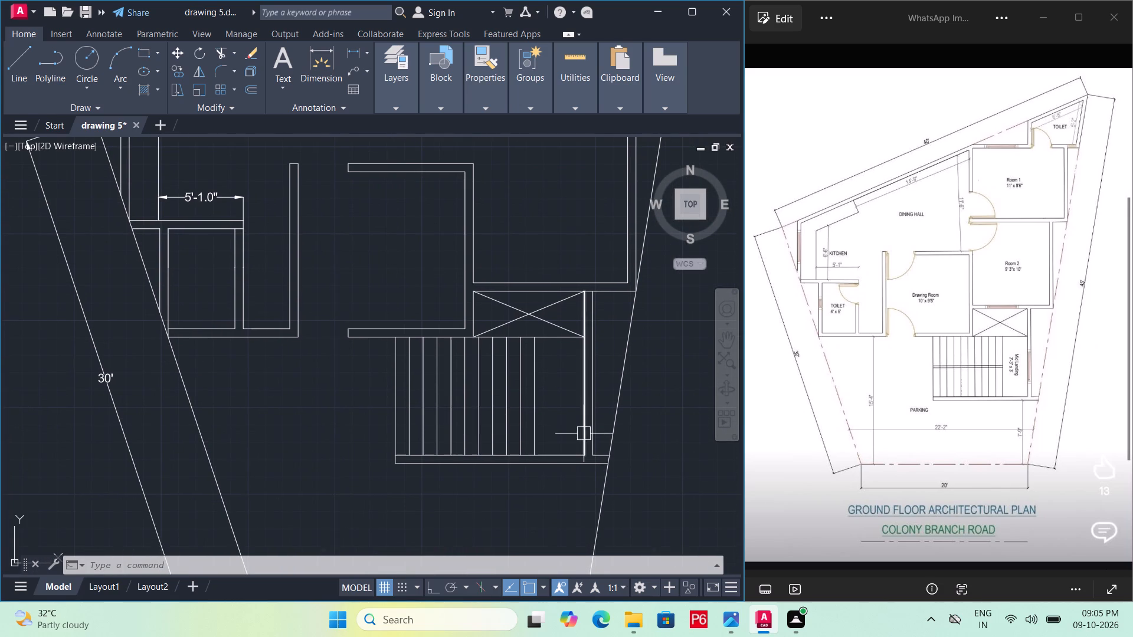
pyautogui.scroll(2, 584, 431)
pyautogui.scroll(-4, 576, 429)
pyautogui.moveTo(505, 419); pyautogui.dragTo(448, 424, button='middle')
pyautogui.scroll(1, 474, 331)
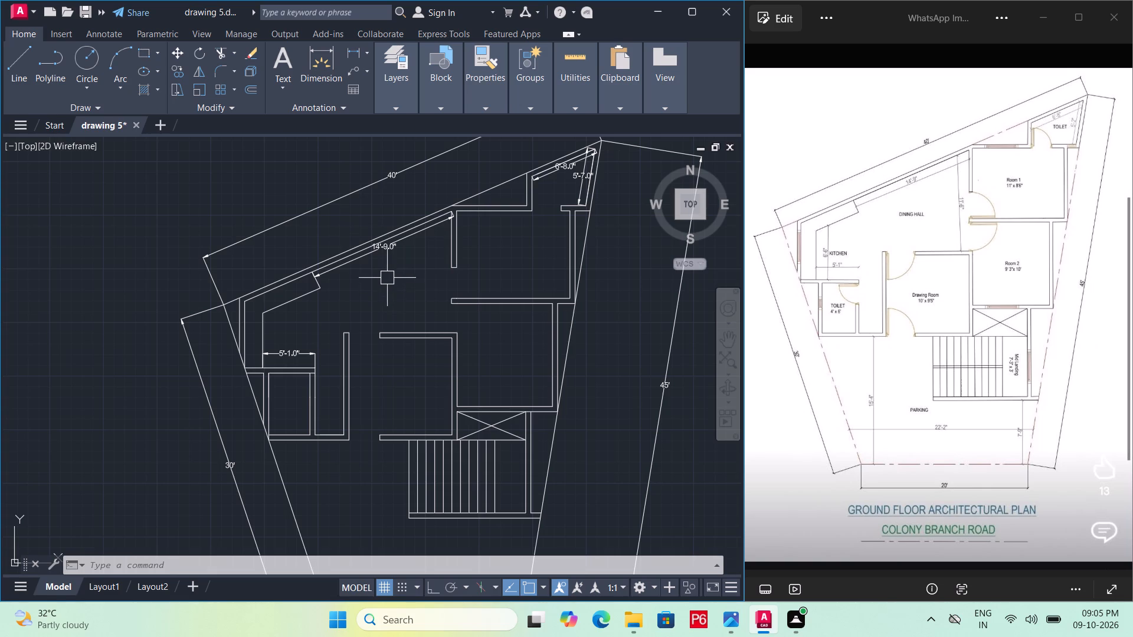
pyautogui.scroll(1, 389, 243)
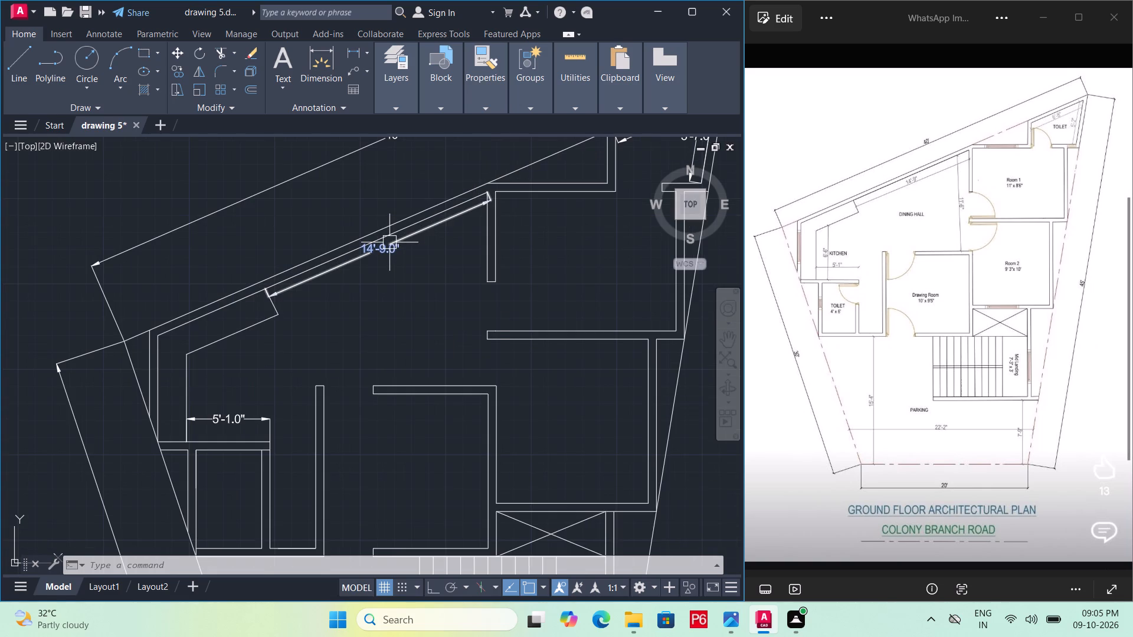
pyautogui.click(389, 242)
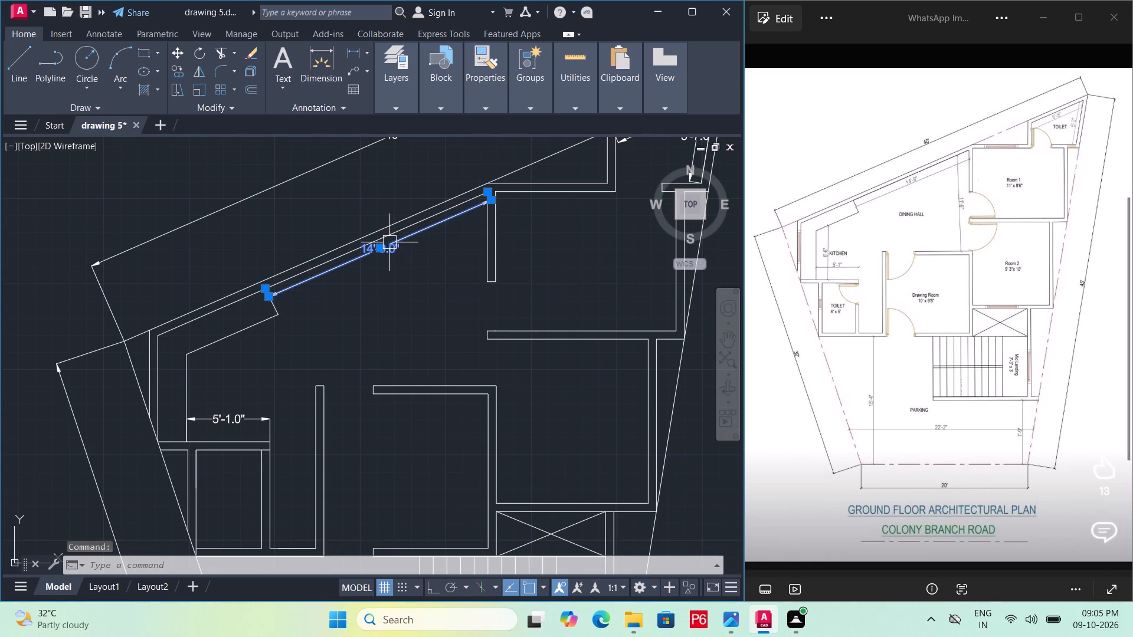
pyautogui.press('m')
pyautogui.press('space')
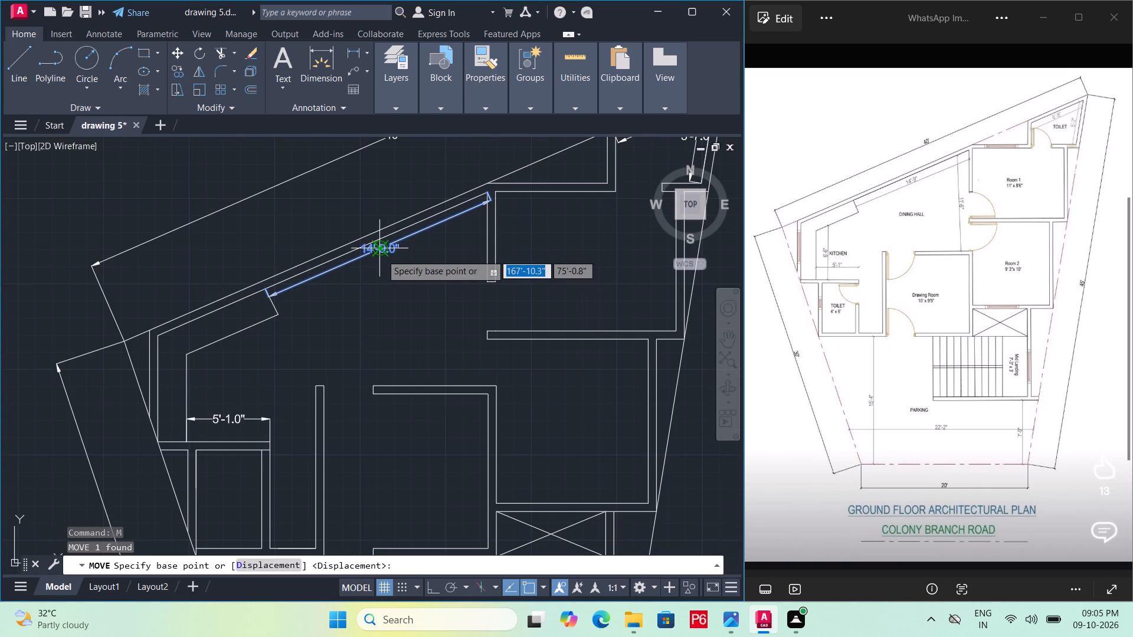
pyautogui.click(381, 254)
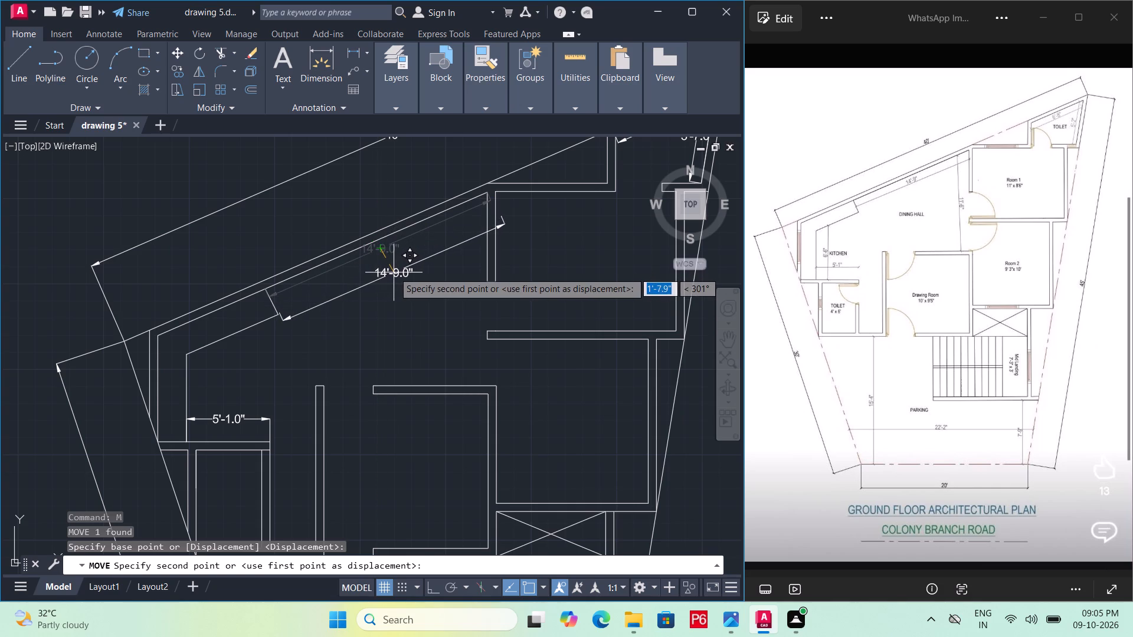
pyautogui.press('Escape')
# Erase the 14'-9" dimension along the dining hall's slanted wall.
pyautogui.click(392, 248)
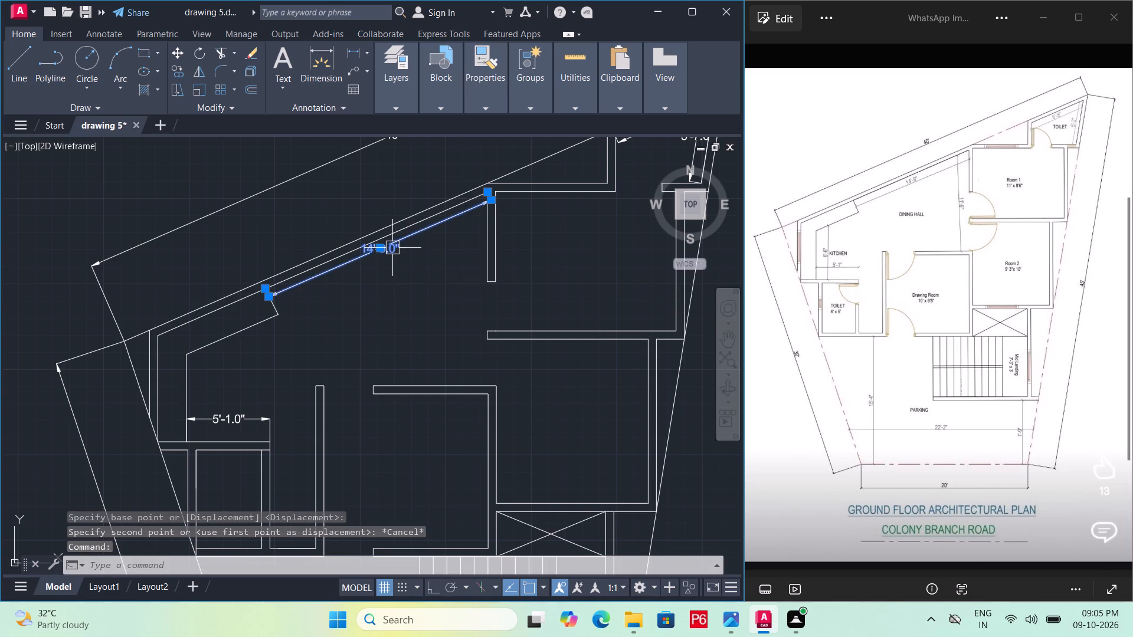
pyautogui.press('Delete')
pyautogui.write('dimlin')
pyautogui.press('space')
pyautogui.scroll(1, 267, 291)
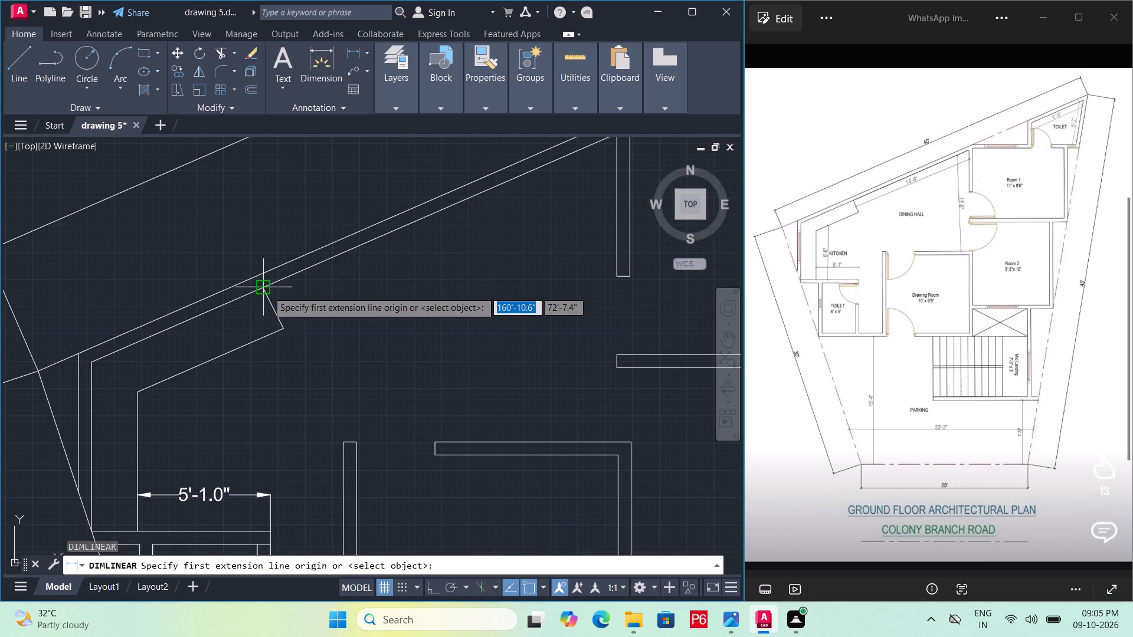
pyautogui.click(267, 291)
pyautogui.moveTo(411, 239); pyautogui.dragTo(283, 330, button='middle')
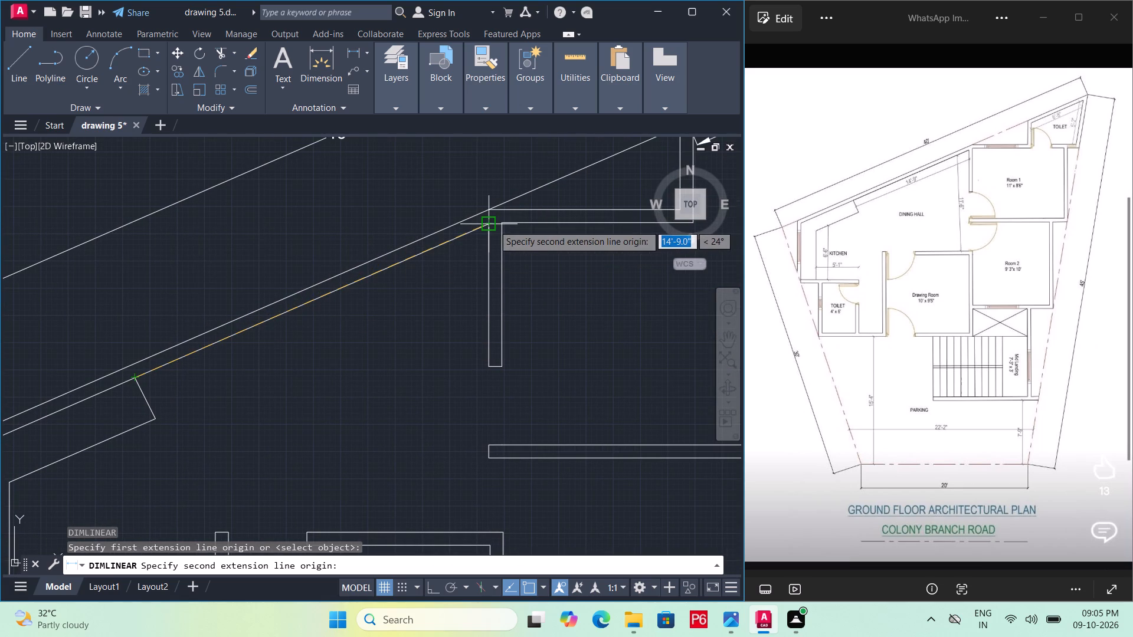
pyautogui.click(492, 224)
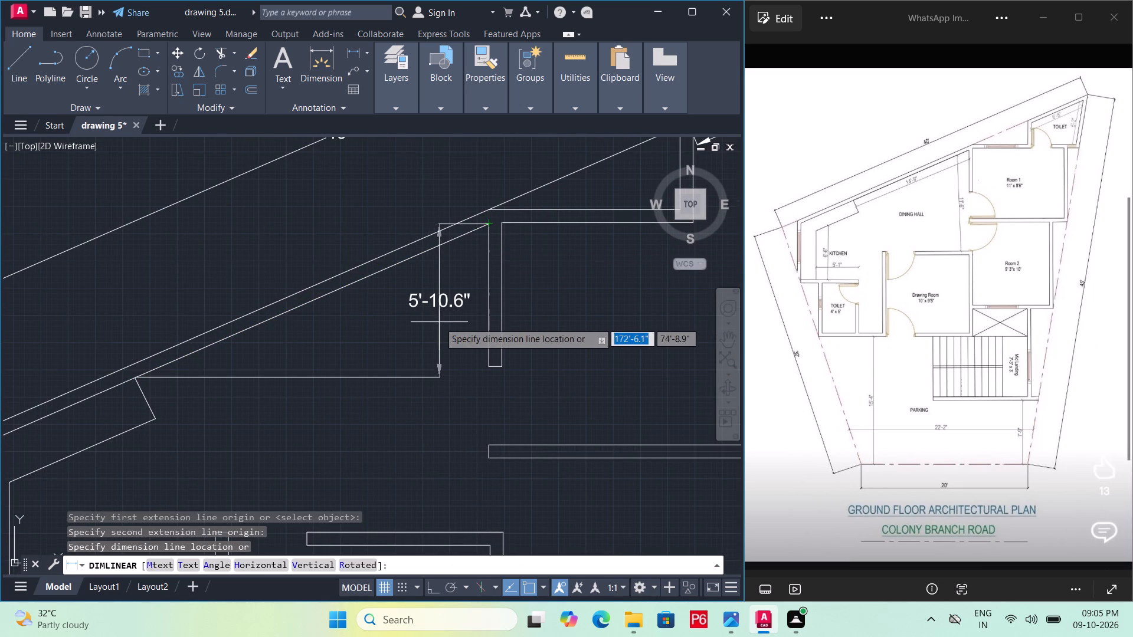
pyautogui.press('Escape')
# Add an aligned dimension along the slanted dining hall wall from the kitchen counter's end to Room 1's wall, offset inside the hall.
pyautogui.write('dimali')
pyautogui.press('space')
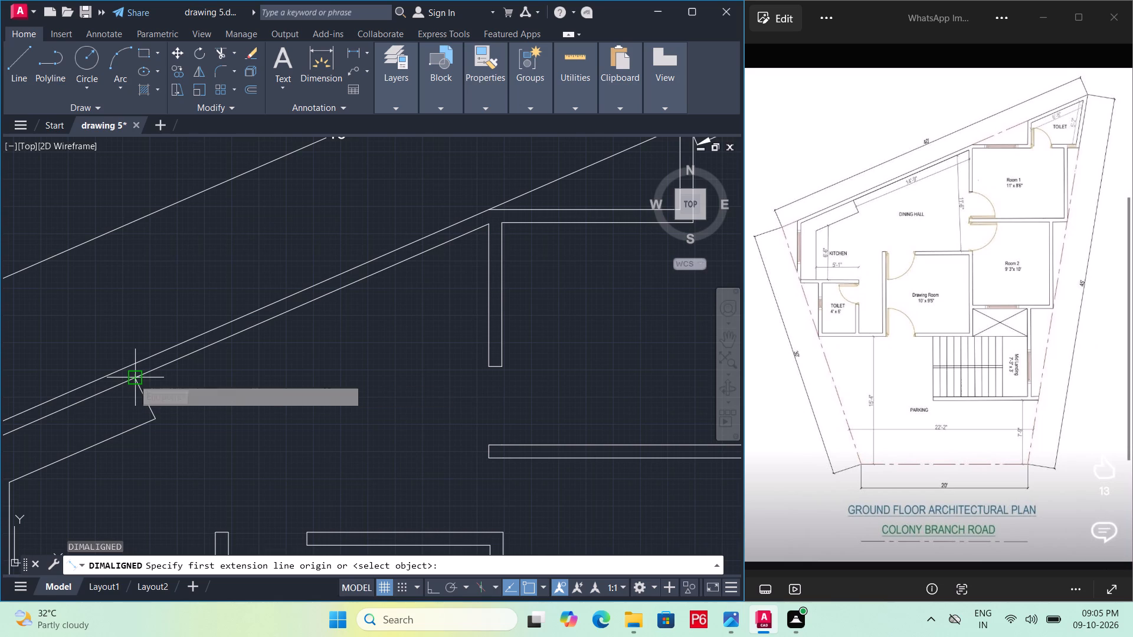
pyautogui.click(135, 379)
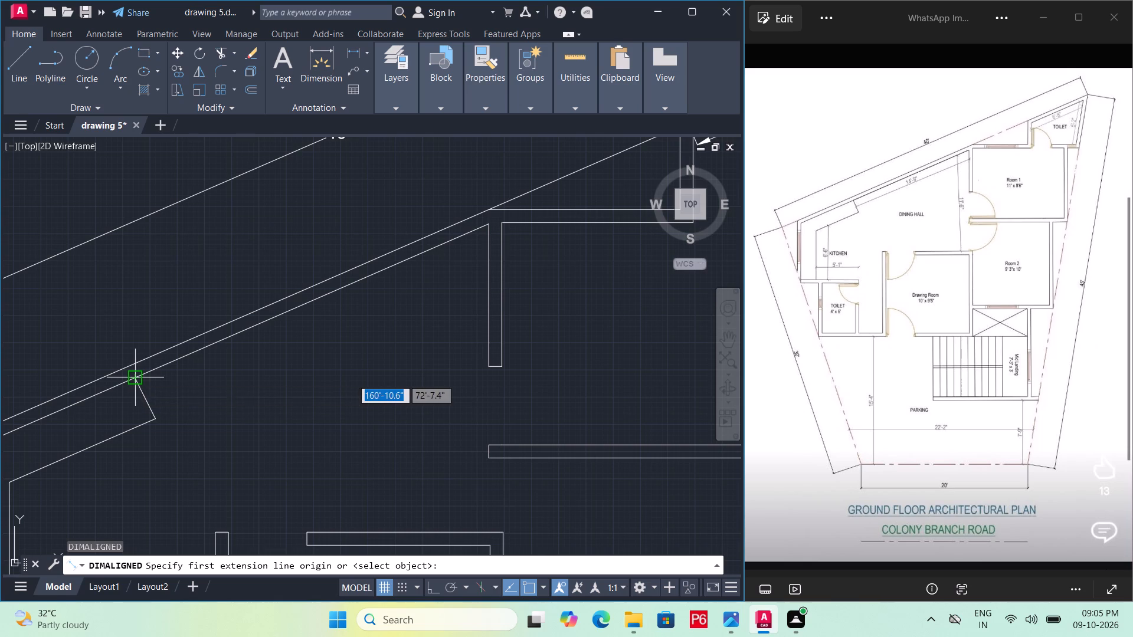
pyautogui.click(486, 225)
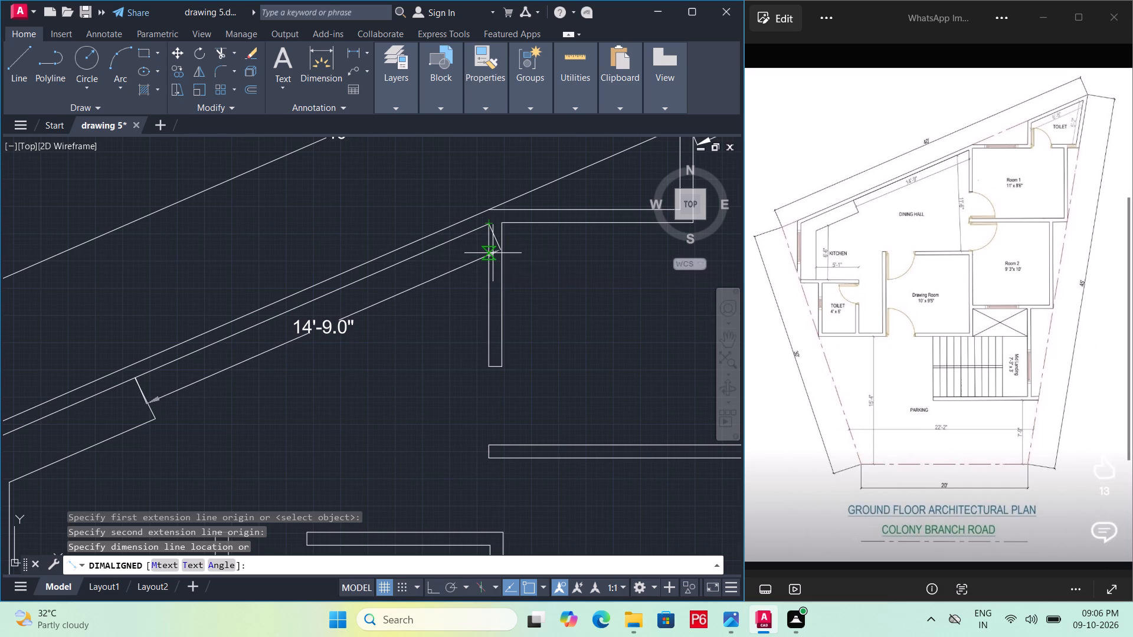
pyautogui.click(493, 253)
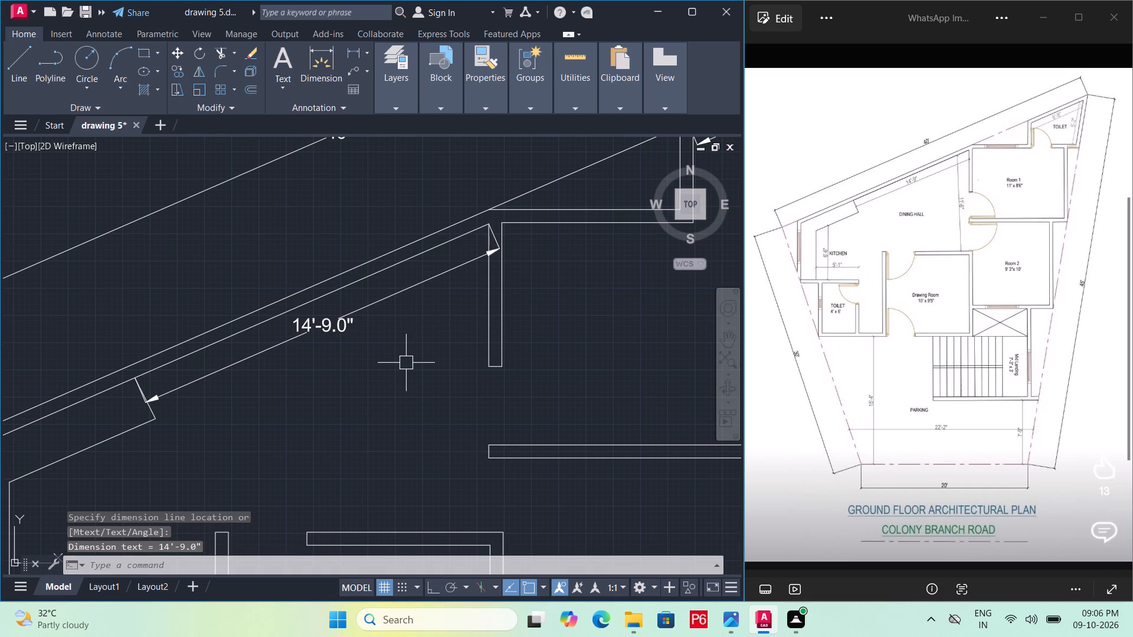
# Save the drawing with the new aligned dimension.
pyautogui.hotkey('ctrl', 's')
pyautogui.hotkey('ctrl', 's')
pyautogui.hotkey('ctrl', 's')
pyautogui.hotkey('ctrl', 's')
# Review the whole plan and its dimensions against the reference image to find what is still missing.
pyautogui.scroll(-3, 402, 360)
pyautogui.moveTo(401, 357); pyautogui.dragTo(398, 332, button='middle')
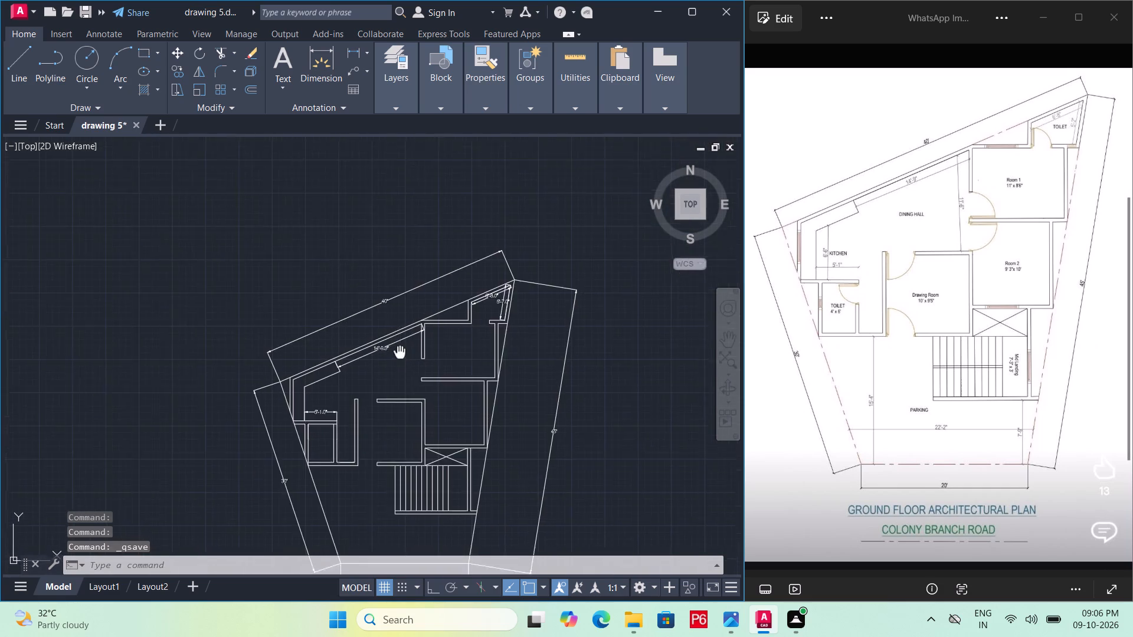
pyautogui.moveTo(398, 332); pyautogui.dragTo(398, 308, button='middle')
pyautogui.scroll(2, 403, 308)
pyautogui.moveTo(431, 278); pyautogui.dragTo(431, 284, button='middle')
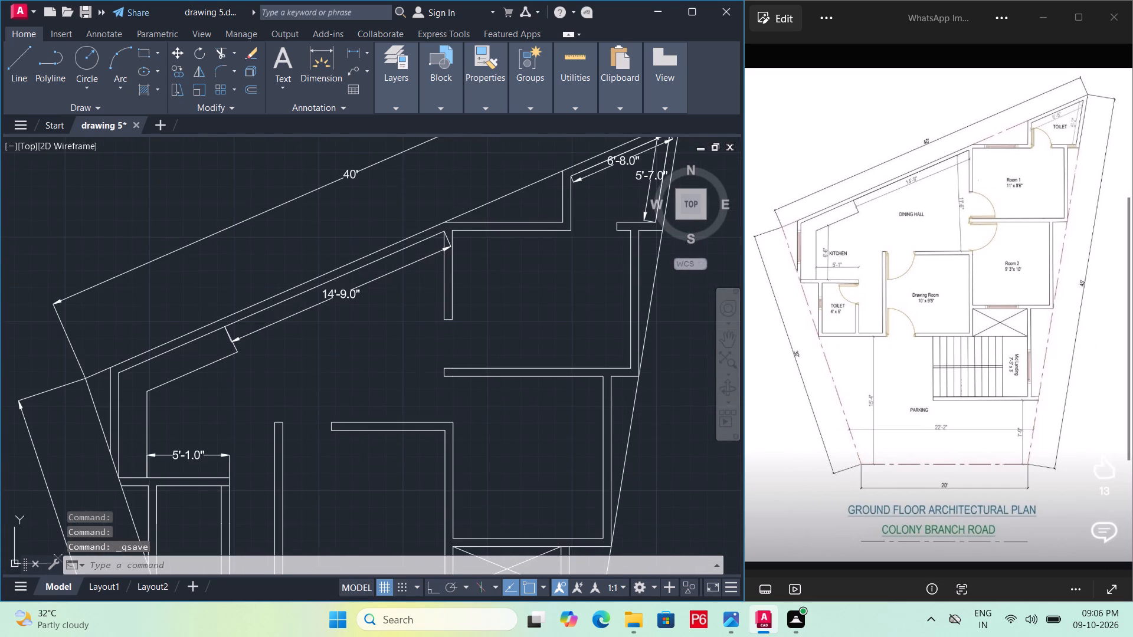
pyautogui.moveTo(431, 284); pyautogui.dragTo(421, 308, button='middle')
pyautogui.scroll(-1, 428, 291)
pyautogui.moveTo(423, 286); pyautogui.dragTo(411, 255, button='middle')
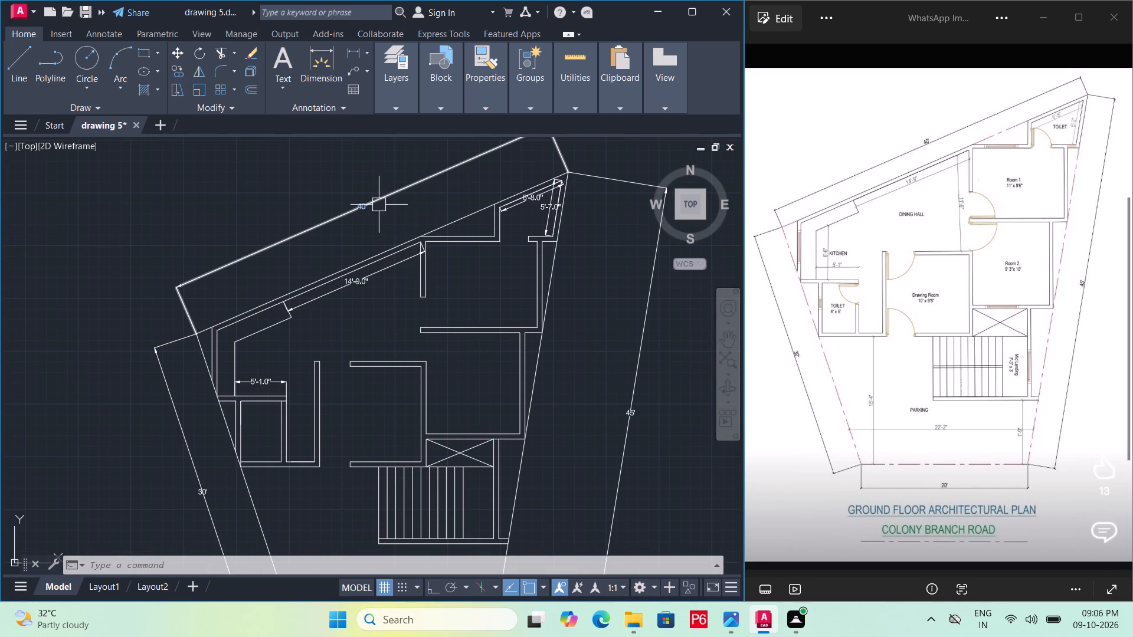
pyautogui.moveTo(372, 304); pyautogui.dragTo(413, 248, button='middle')
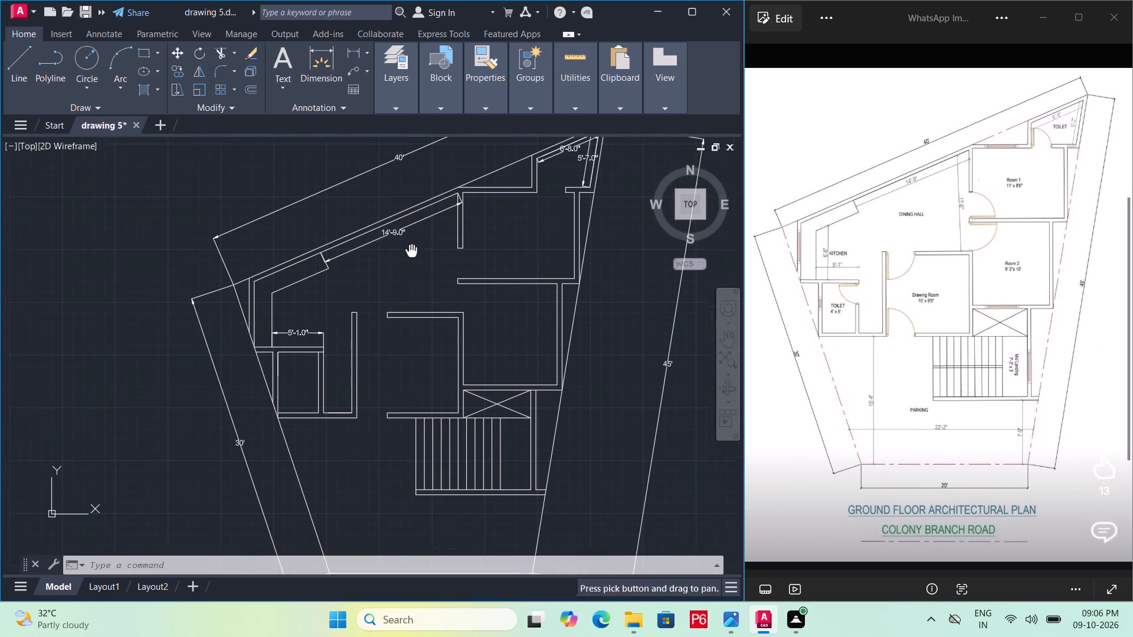
# Erase the duplicate line along the inner face of the left wall in the toilet below the kitchen.
pyautogui.moveTo(412, 372); pyautogui.dragTo(388, 352, button='middle')
pyautogui.moveTo(328, 348); pyautogui.dragTo(361, 313, button='middle')
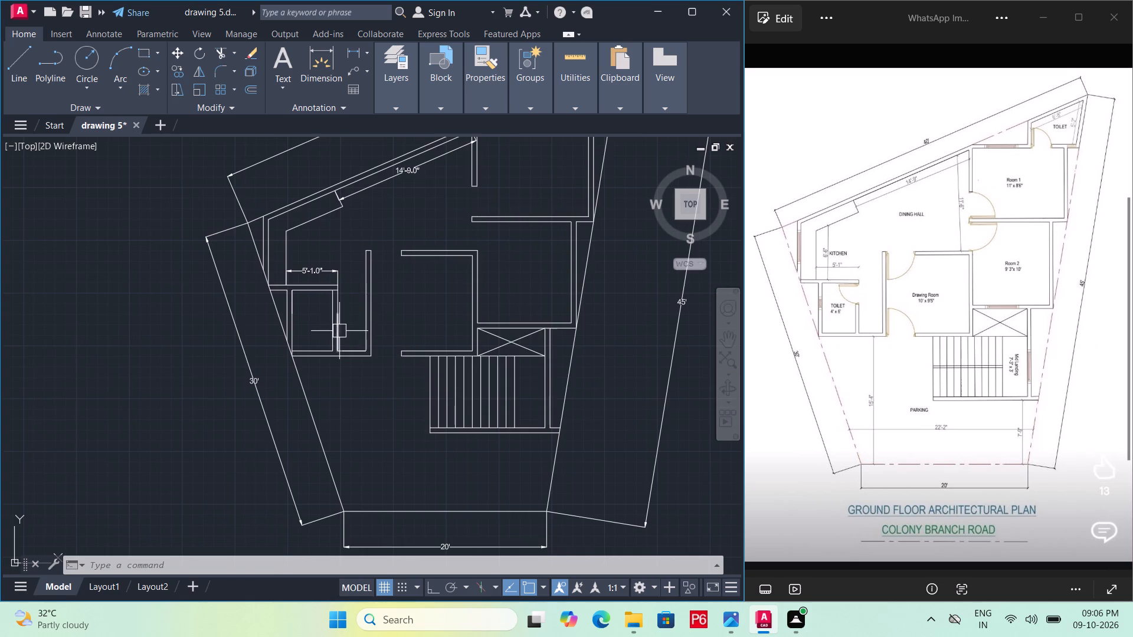
pyautogui.scroll(2, 311, 334)
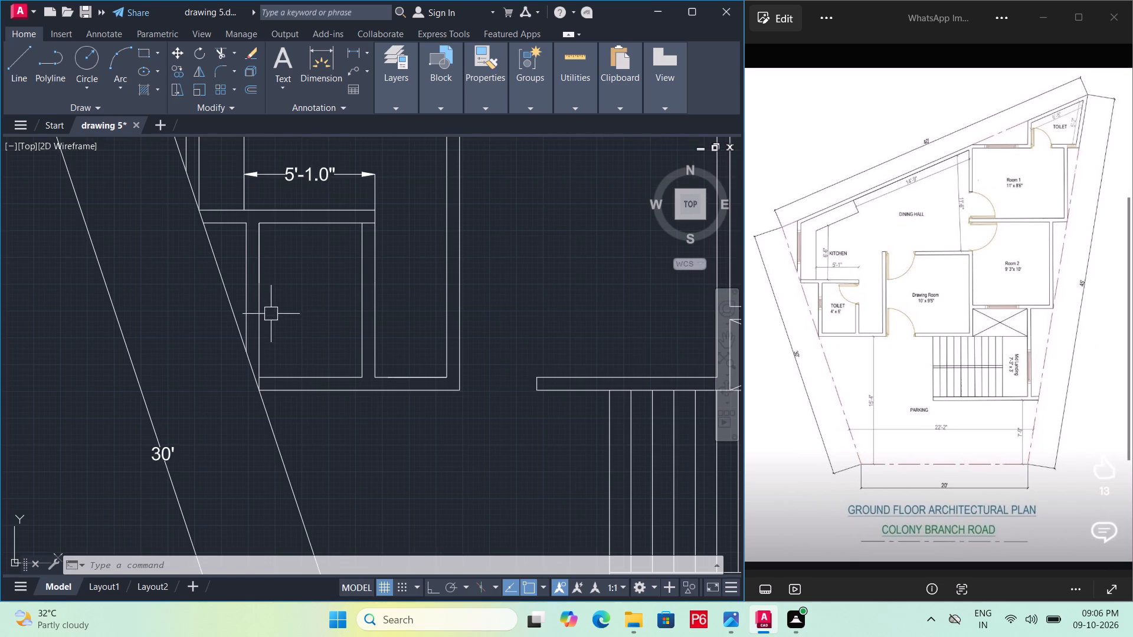
pyautogui.moveTo(268, 298); pyautogui.dragTo(277, 304, button='middle')
pyautogui.click(271, 277)
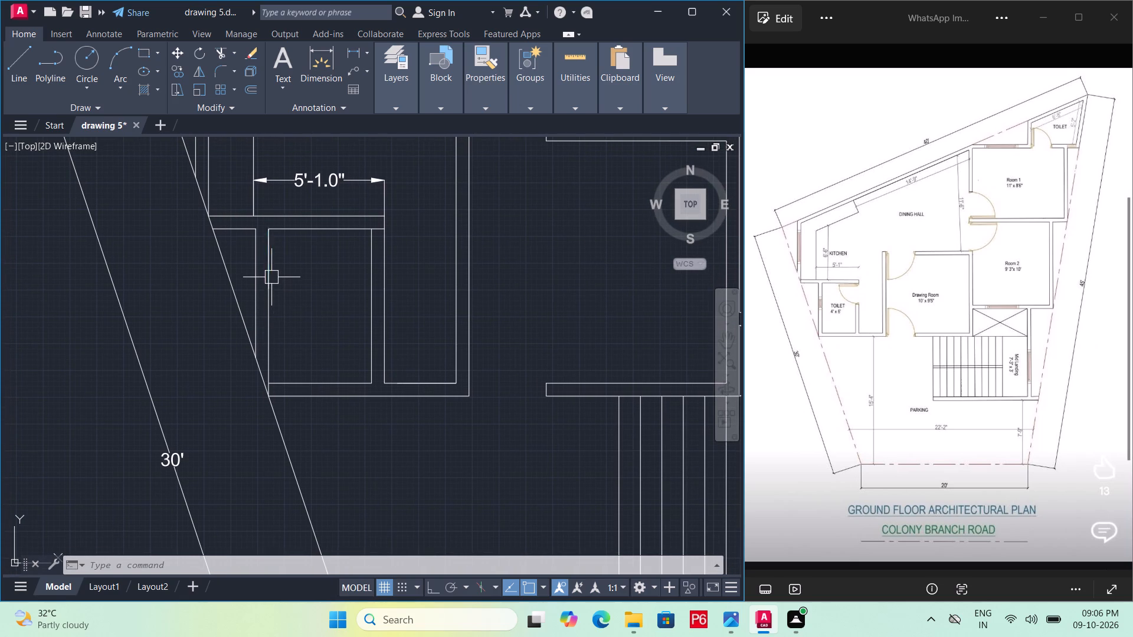
pyautogui.press('Delete')
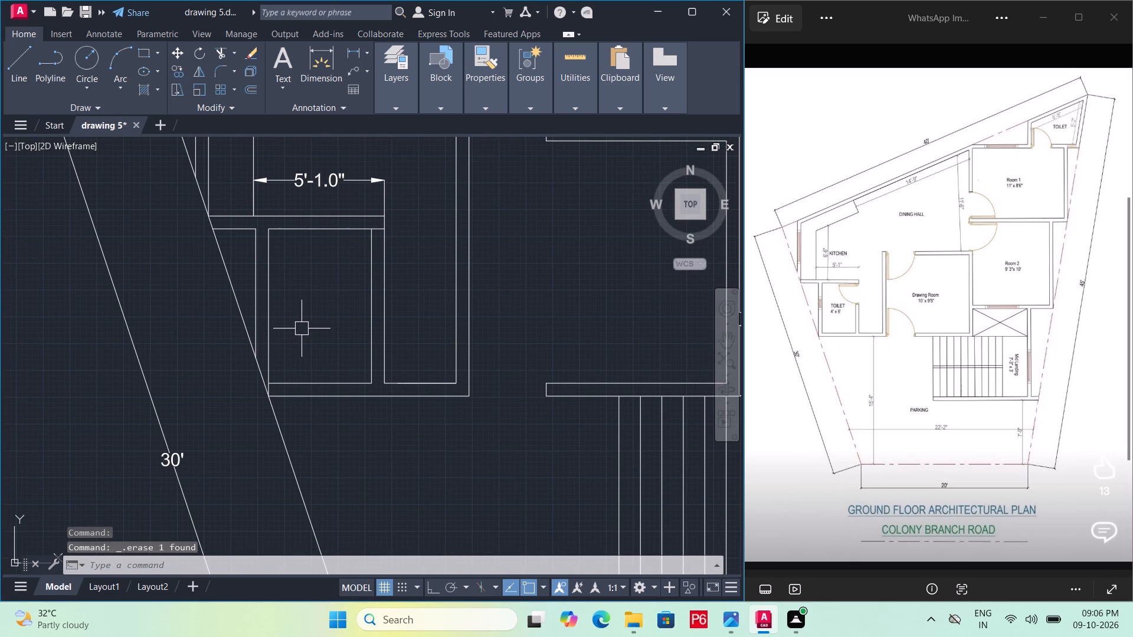
# Trim the line stub crossing the bottom wall at the lower-left inner corner of the kitchen-side toilet, and save the drawing.
pyautogui.write('tr')
pyautogui.press('space')
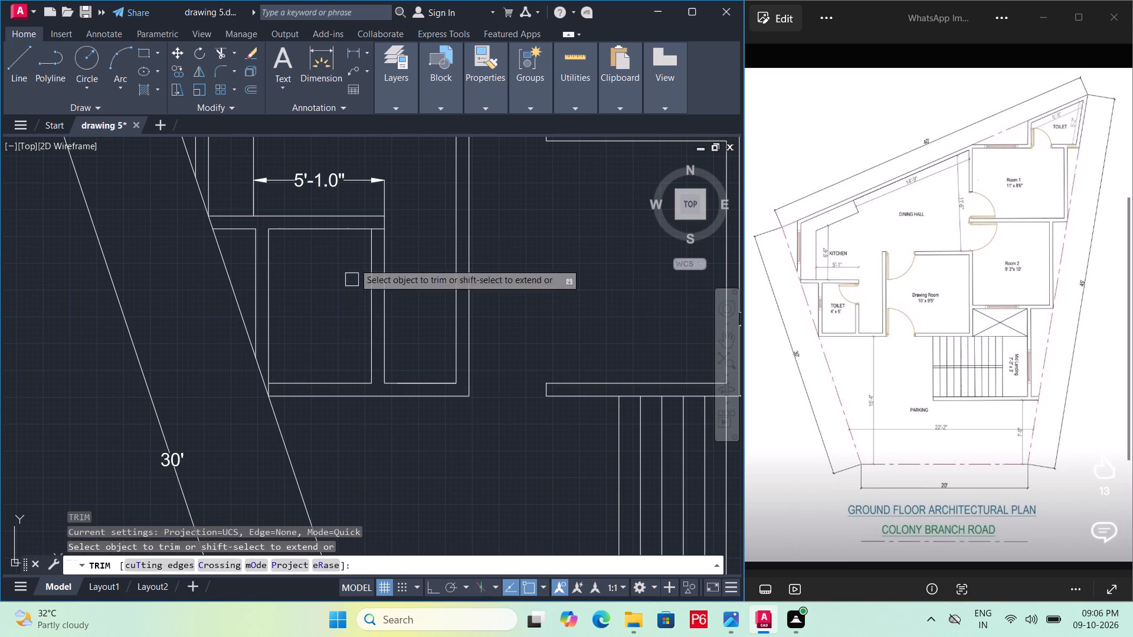
pyautogui.press('space')
pyautogui.scroll(1, 376, 214)
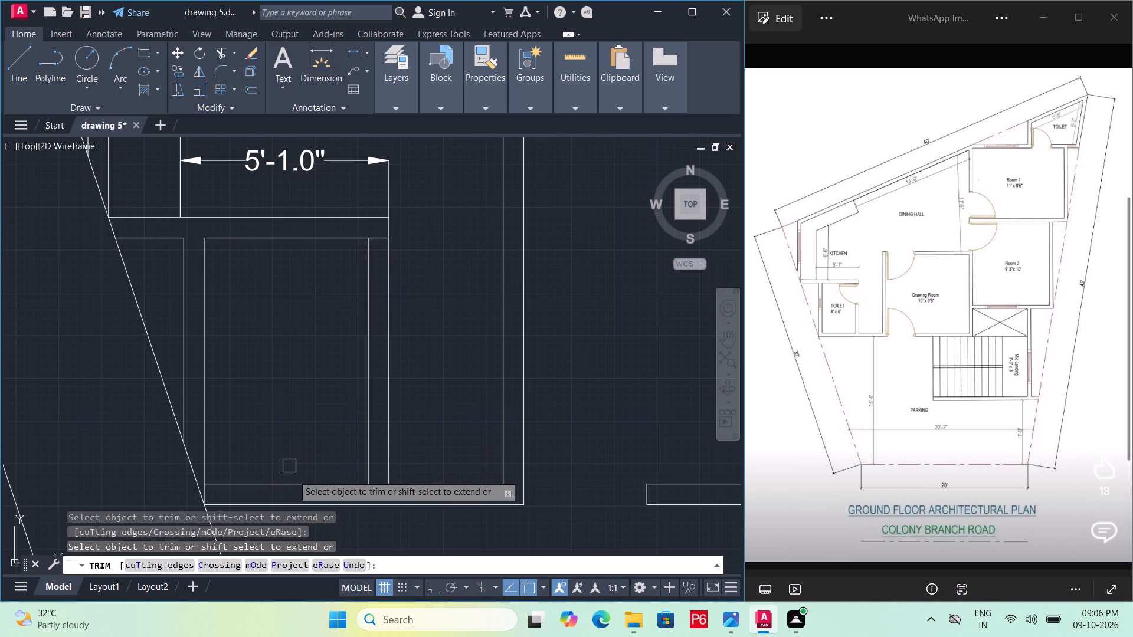
pyautogui.scroll(2, 205, 497)
pyautogui.moveTo(205, 491); pyautogui.dragTo(209, 443, button='middle')
pyautogui.doubleClick(210, 441)
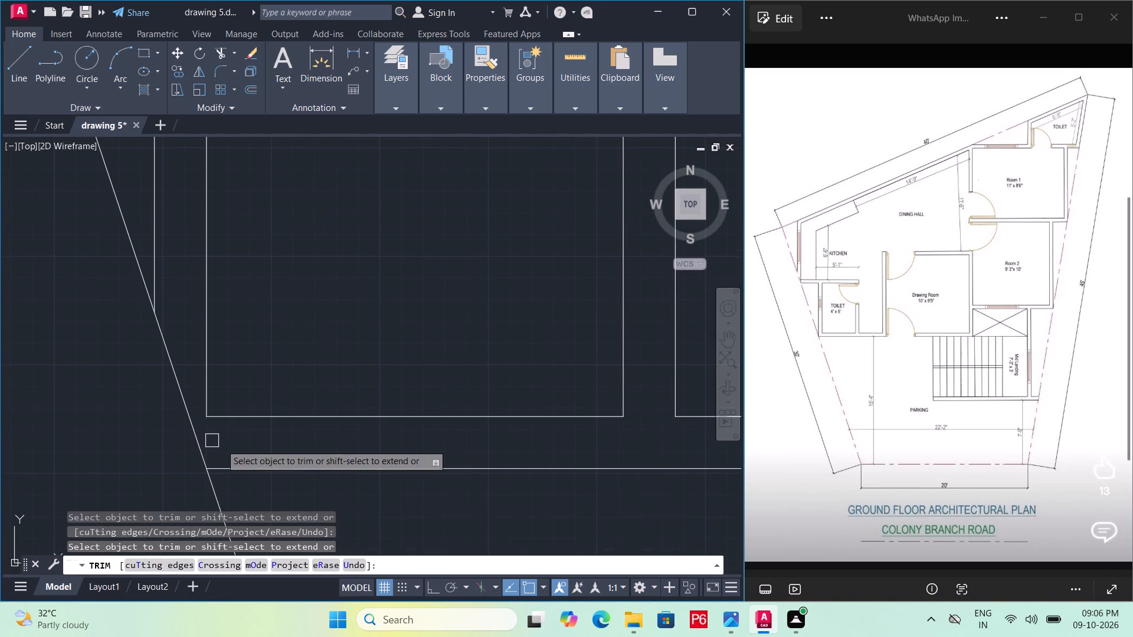
pyautogui.hotkey('ctrl', 's')
pyautogui.hotkey('ctrl', 's')
# Review the kitchen, toilet, rooms and stair area against the reference image to find what is still missing.
pyautogui.scroll(-2, 286, 448)
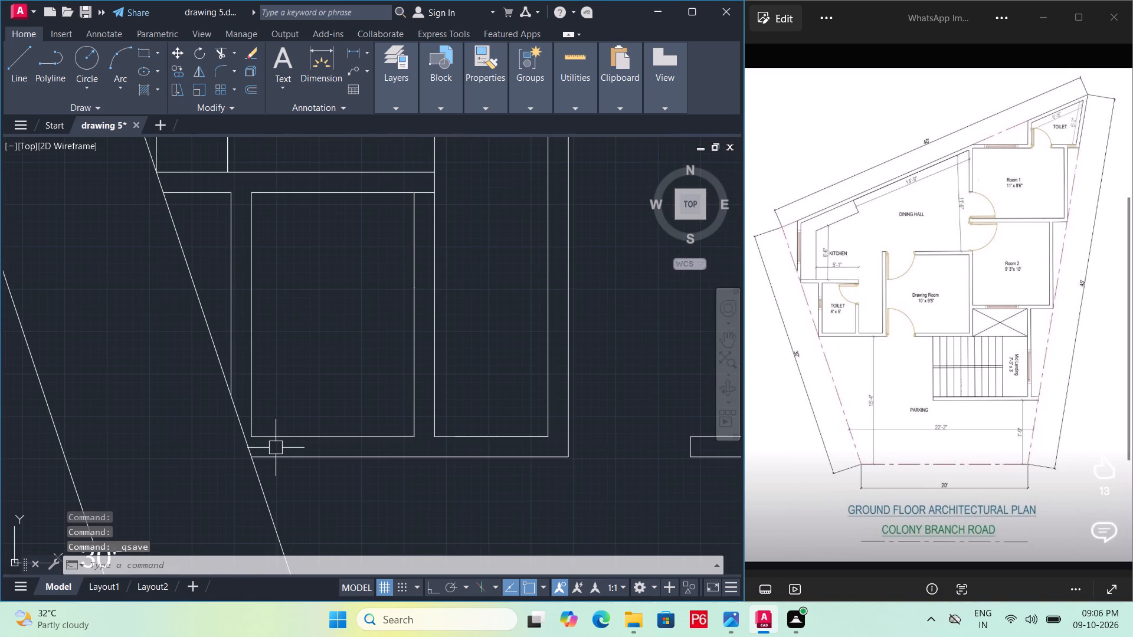
pyautogui.scroll(-1, 276, 447)
pyautogui.moveTo(276, 447); pyautogui.dragTo(258, 531, button='middle')
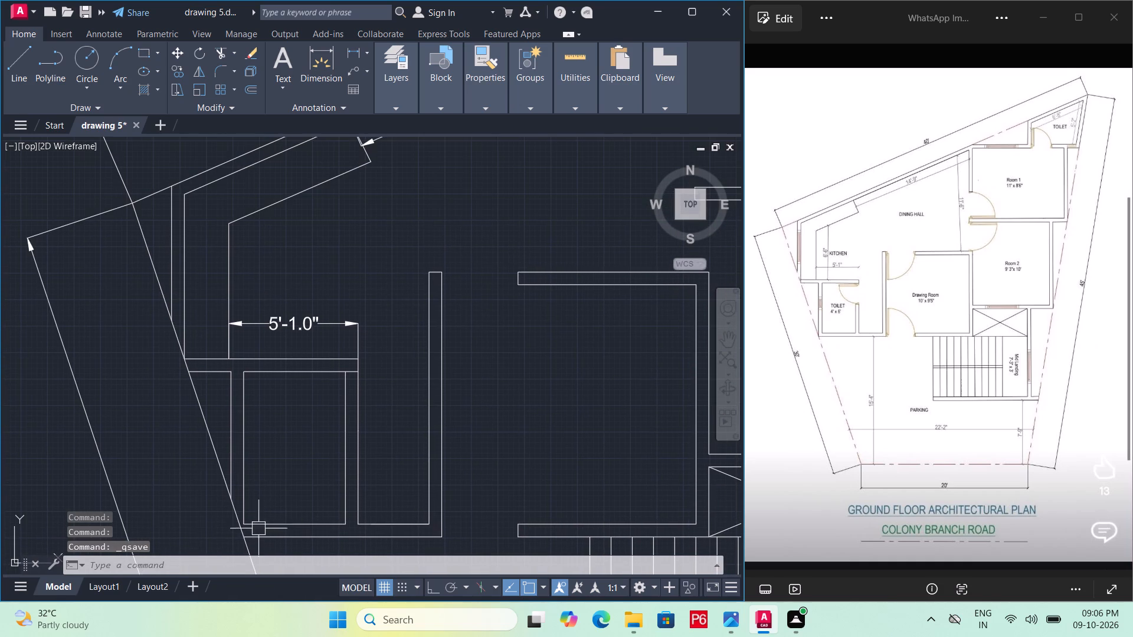
pyautogui.moveTo(284, 380); pyautogui.dragTo(209, 458, button='middle')
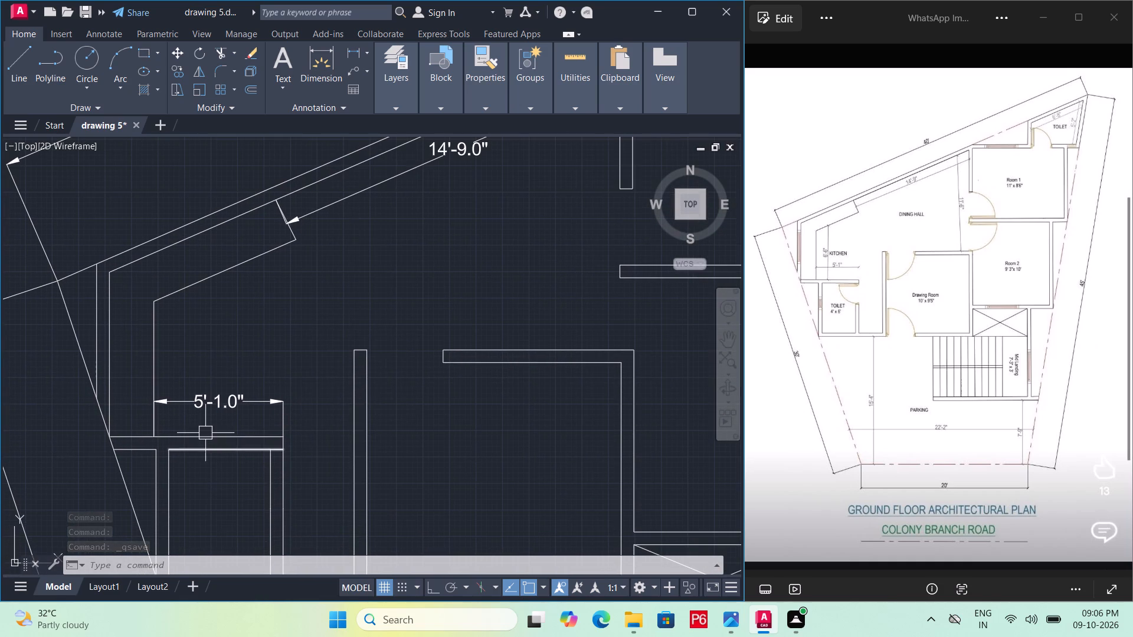
pyautogui.scroll(-2, 205, 432)
pyautogui.moveTo(345, 438); pyautogui.dragTo(330, 426, button='middle')
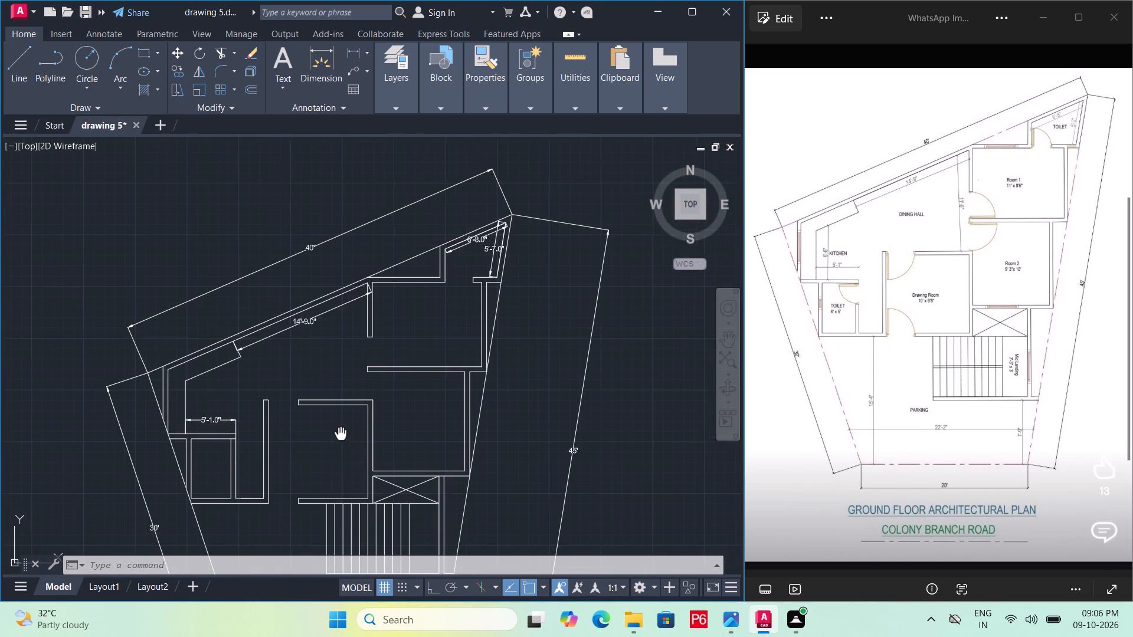
pyautogui.moveTo(330, 426); pyautogui.dragTo(310, 398, button='middle')
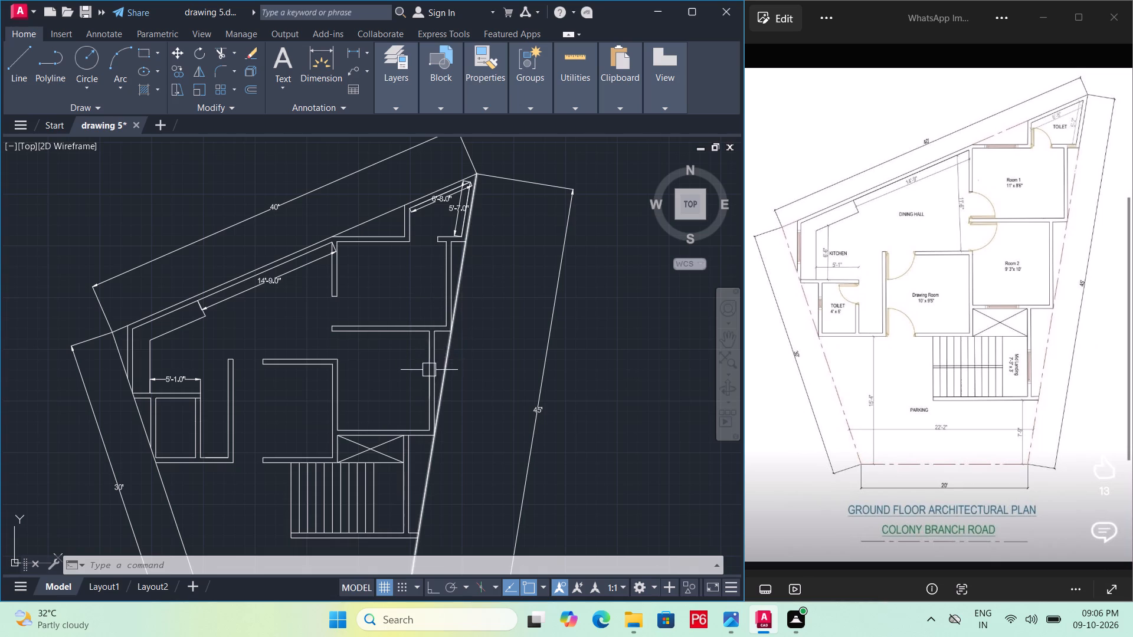
pyautogui.moveTo(428, 372); pyautogui.dragTo(454, 271, button='middle')
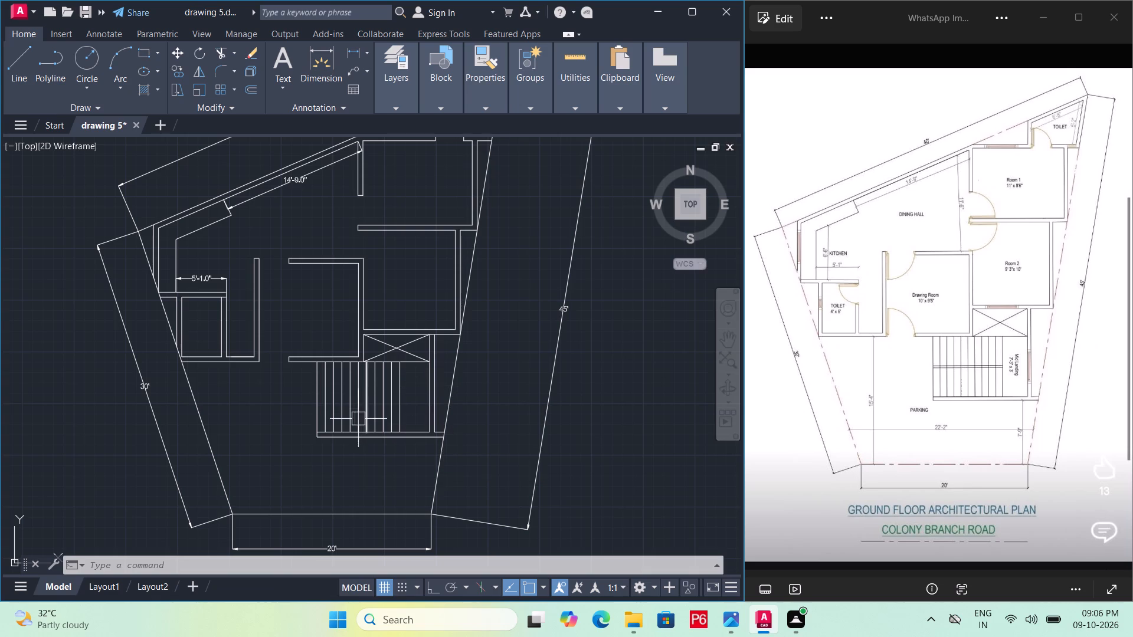
# Save the drawing with the cleaned-up toilet walls.
pyautogui.hotkey('ctrl', 's')
pyautogui.hotkey('ctrl', 's')
pyautogui.hotkey('ctrl', 's')
pyautogui.hotkey('ctrl', 's')
pyautogui.hotkey('ctrl', 's')
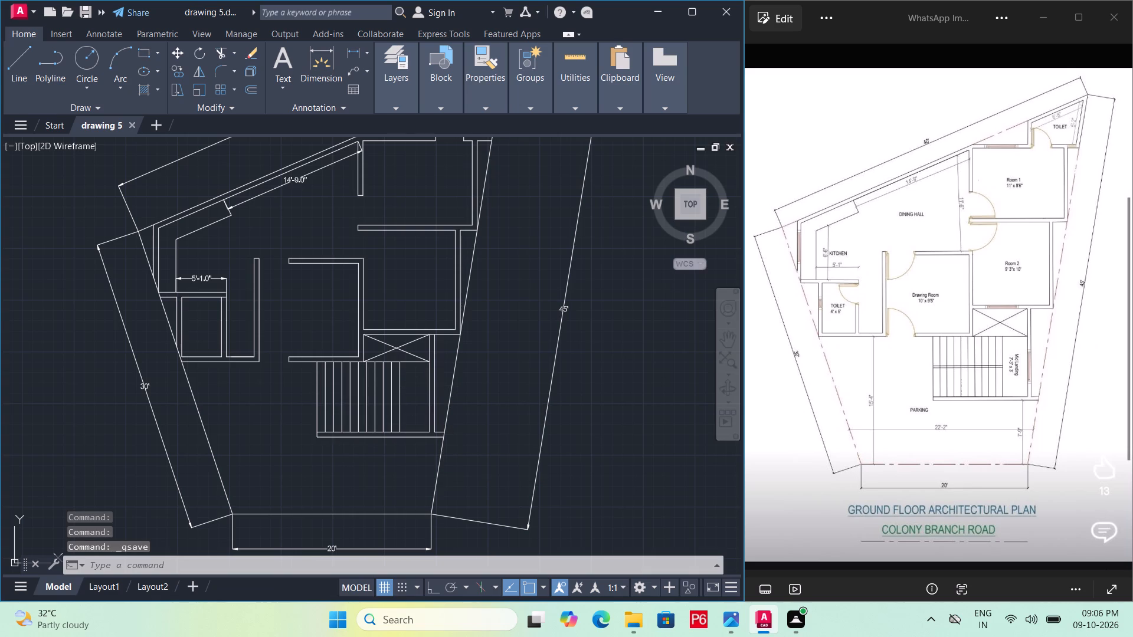
pyautogui.hotkey('ctrl', 's')
pyautogui.hotkey('ctrl', 's')
# Set the linetype of the four plot boundary lines to CENTER.
pyautogui.scroll(1, 317, 477)
pyautogui.moveTo(317, 477); pyautogui.dragTo(327, 407, button='middle')
pyautogui.scroll(-1, 321, 417)
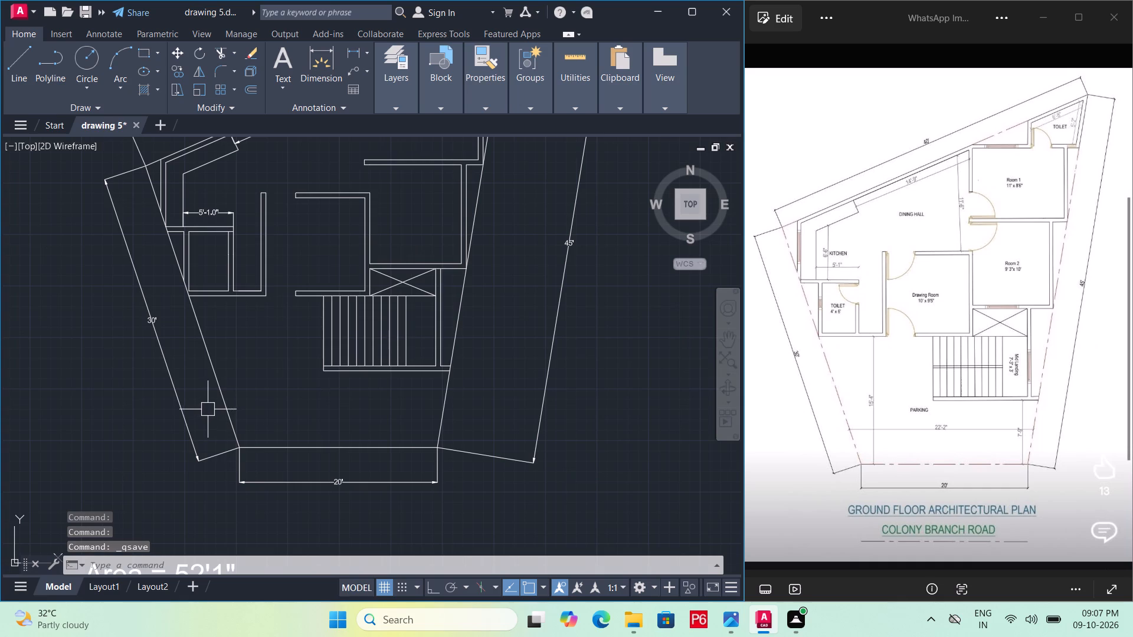
pyautogui.click(219, 400)
pyautogui.click(292, 454)
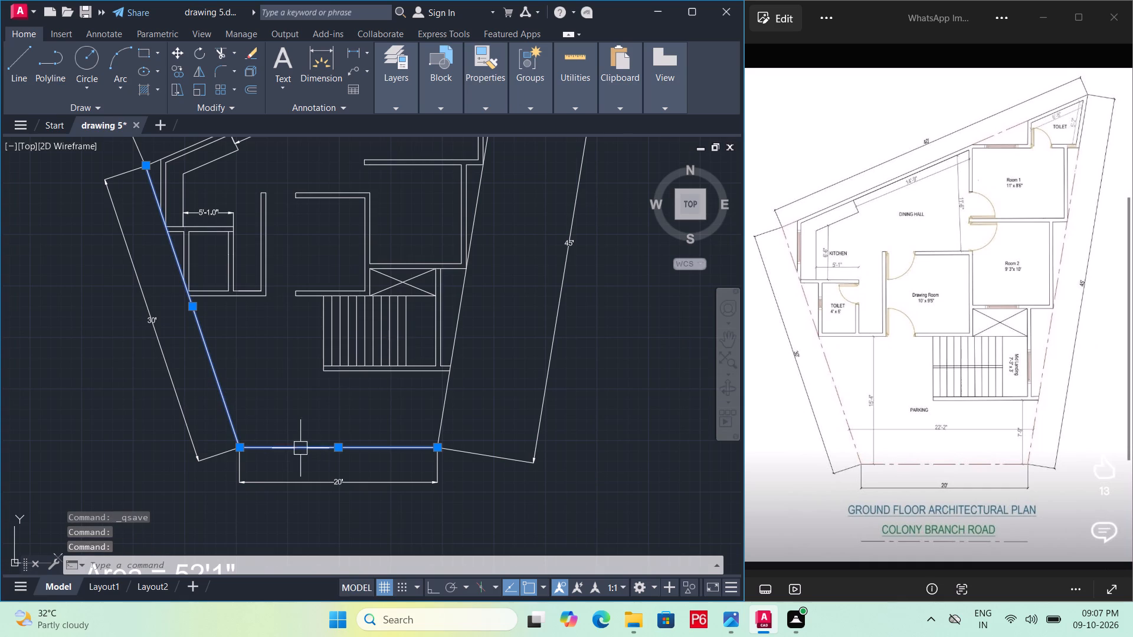
pyautogui.click(443, 400)
pyautogui.moveTo(423, 385); pyautogui.dragTo(408, 467, button='middle')
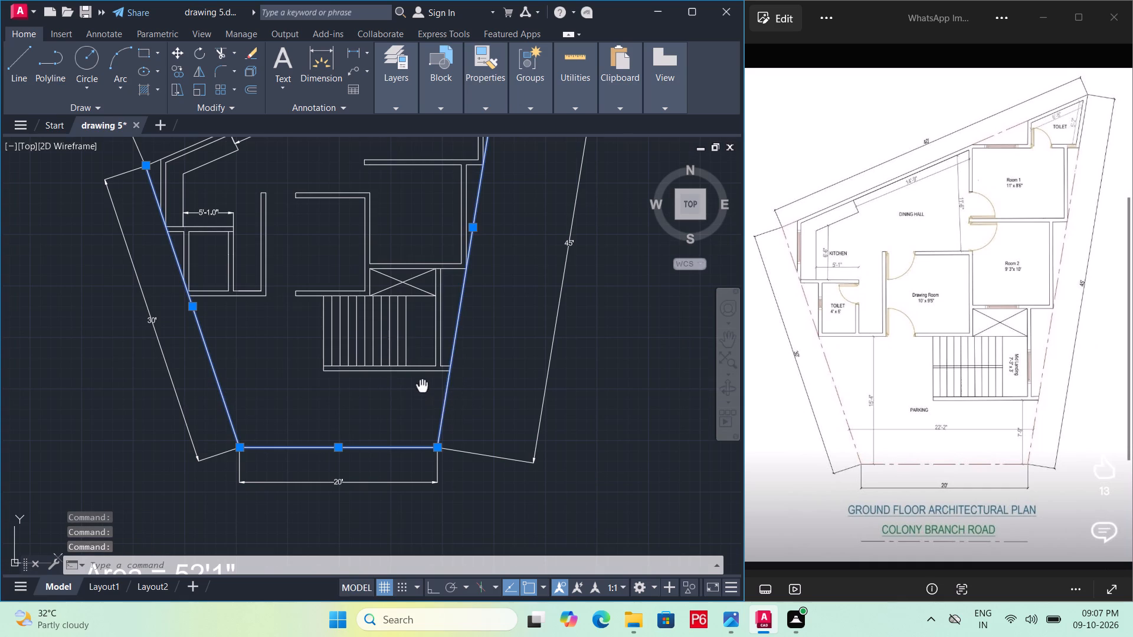
pyautogui.moveTo(408, 467); pyautogui.dragTo(393, 543, button='middle')
pyautogui.scroll(1, 248, 269)
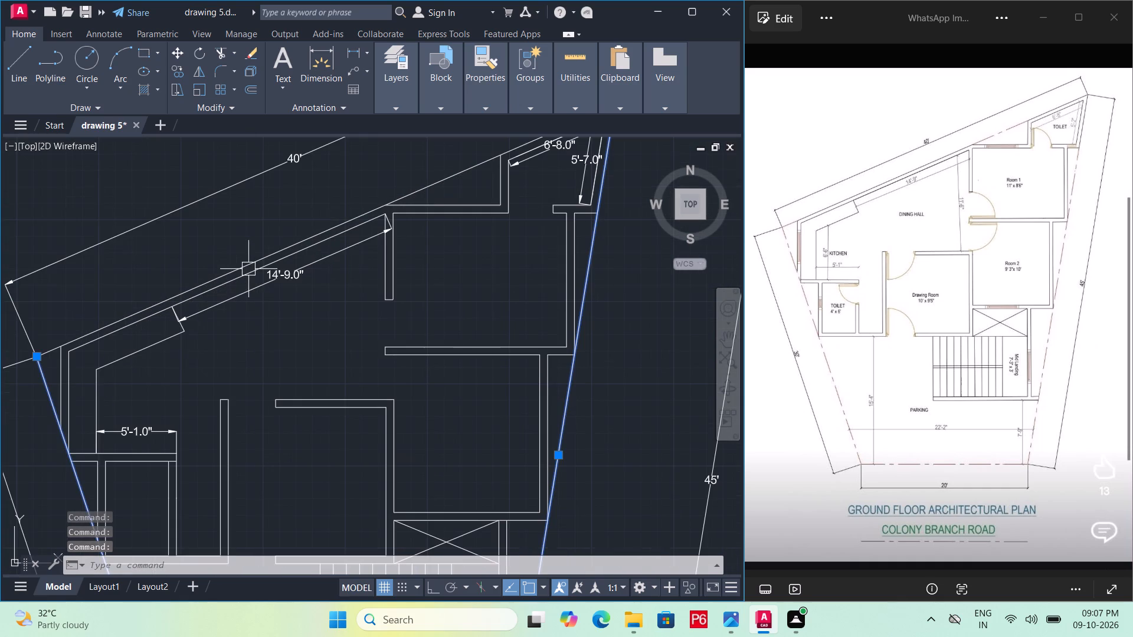
pyautogui.click(283, 247)
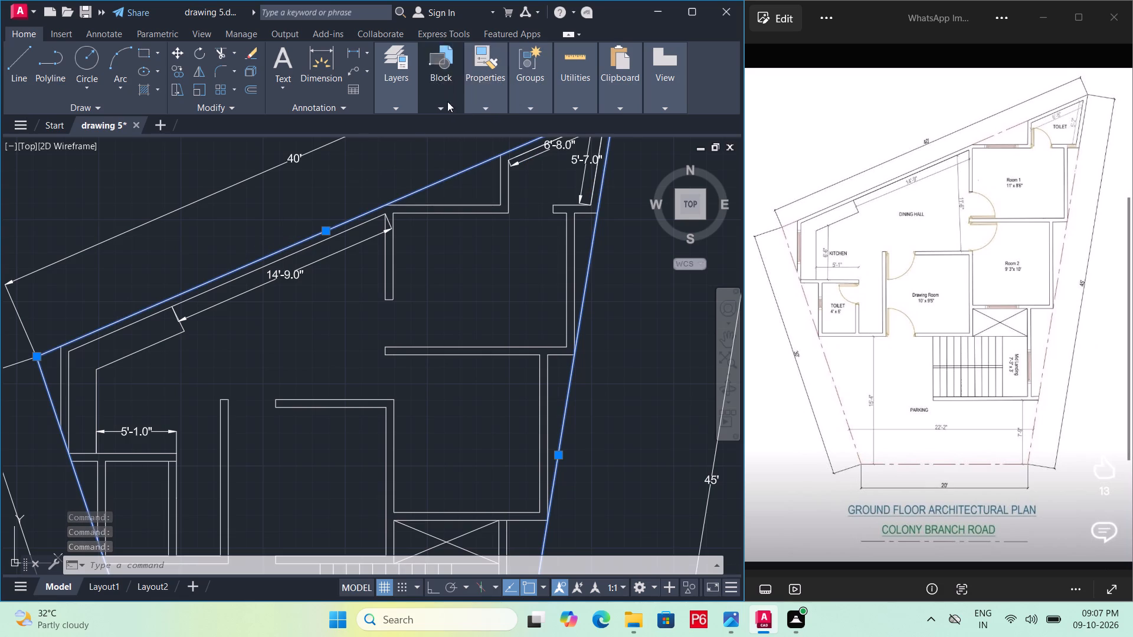
pyautogui.click(475, 101)
pyautogui.click(555, 163)
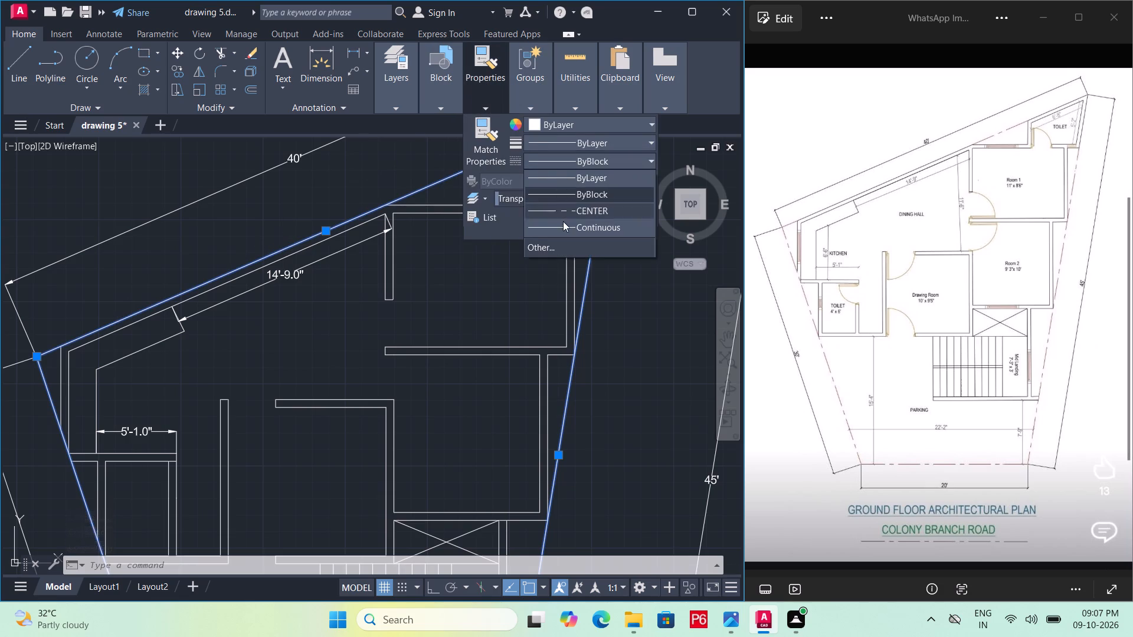
pyautogui.click(571, 208)
pyautogui.press('Escape')
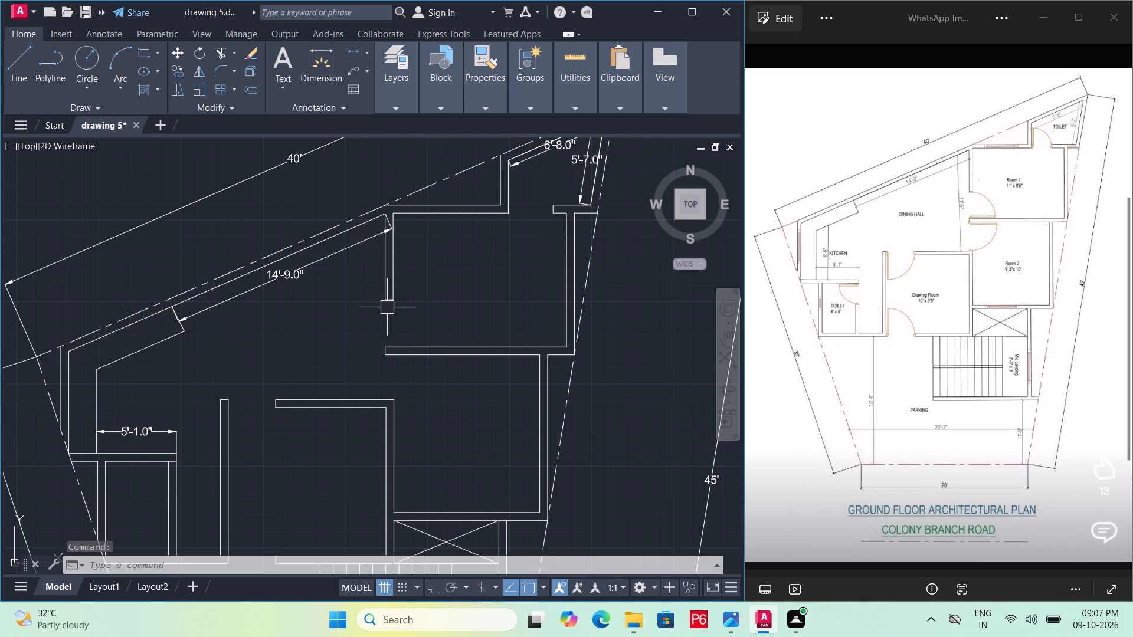
# Draw a line along the outer face of the slanted wall from the kitchen's outer corner to Room 1's wall corner, and save the drawing.
pyautogui.moveTo(315, 310); pyautogui.dragTo(335, 282, button='middle')
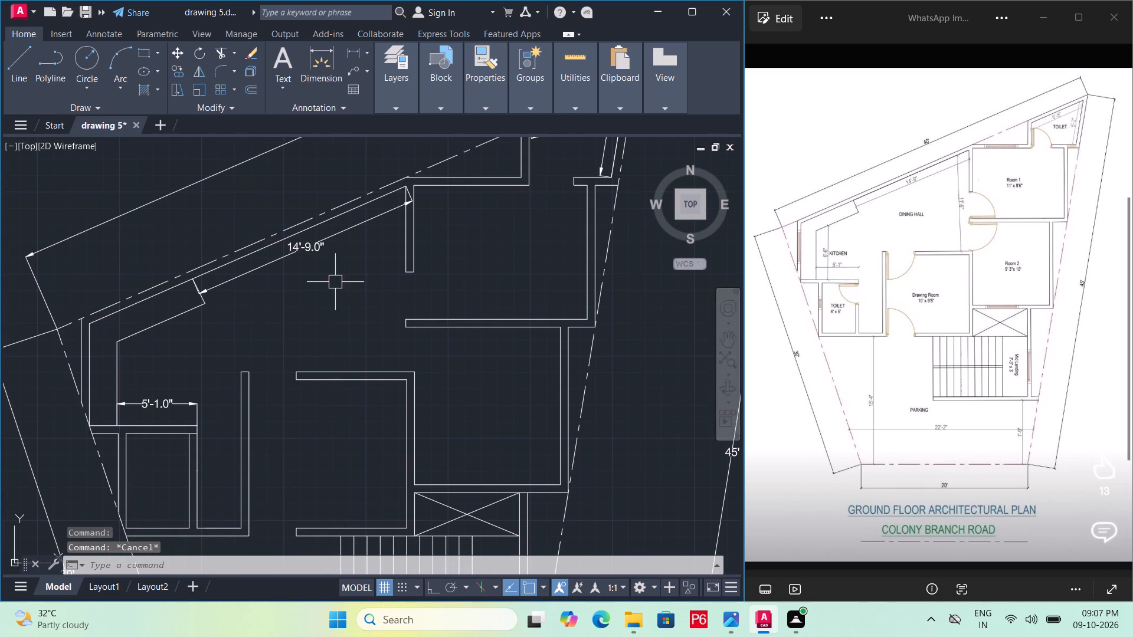
pyautogui.moveTo(181, 284); pyautogui.dragTo(150, 357, button='middle')
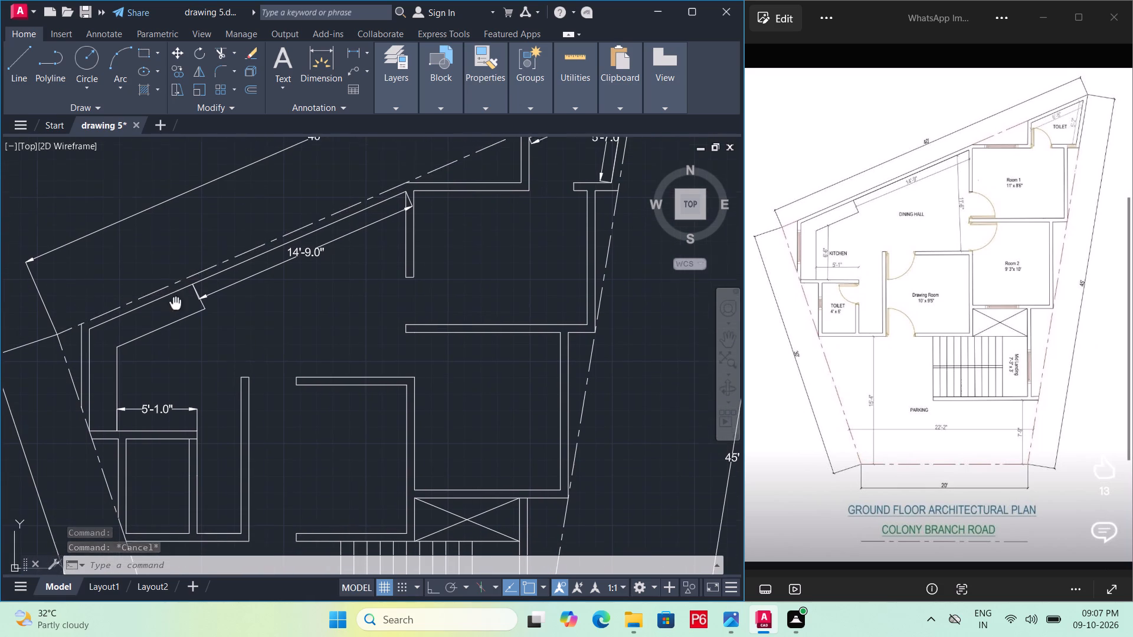
pyautogui.moveTo(150, 357); pyautogui.dragTo(145, 380, button='middle')
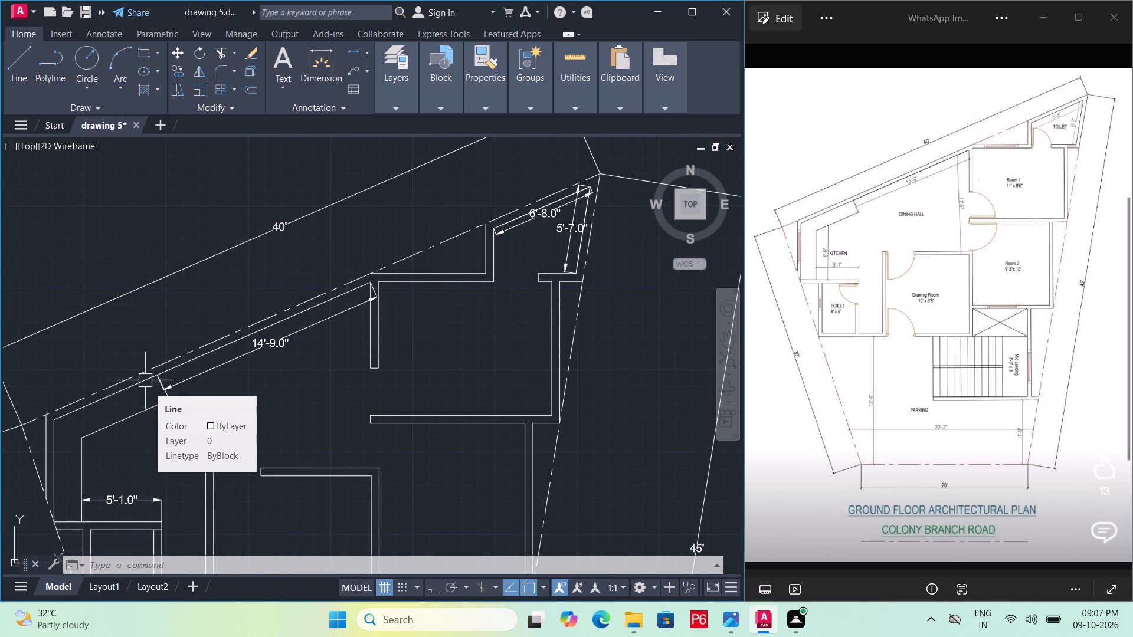
pyautogui.write('l')
pyautogui.press('space')
pyautogui.scroll(3, 11, 408)
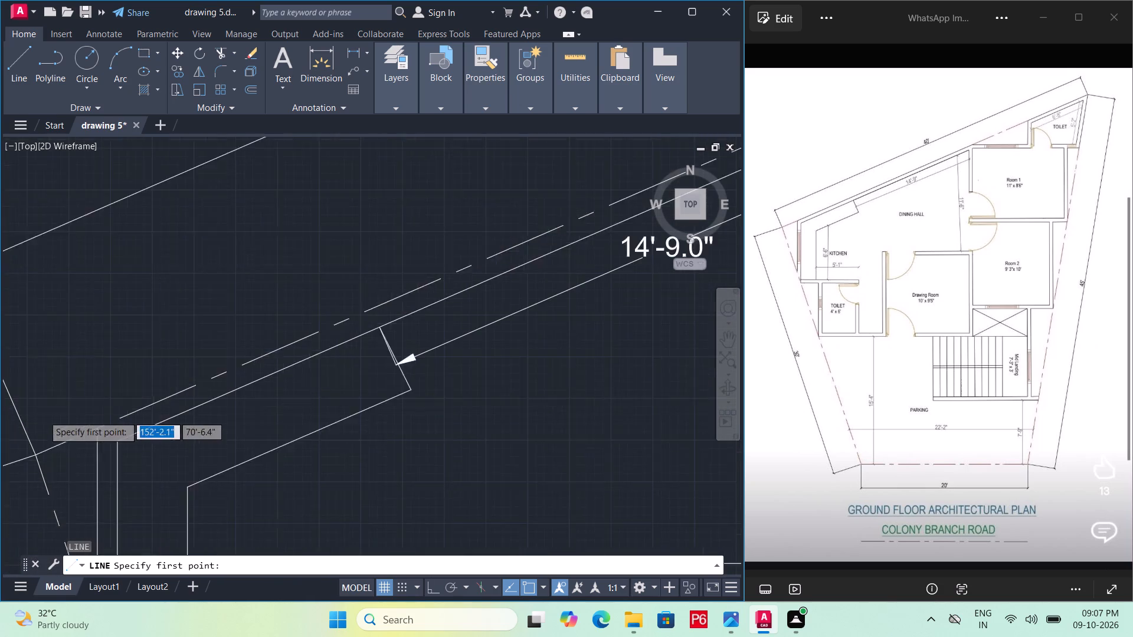
pyautogui.doubleClick(143, 444)
pyautogui.moveTo(412, 336); pyautogui.dragTo(175, 412, button='middle')
pyautogui.scroll(-3, 167, 406)
pyautogui.scroll(3, 441, 290)
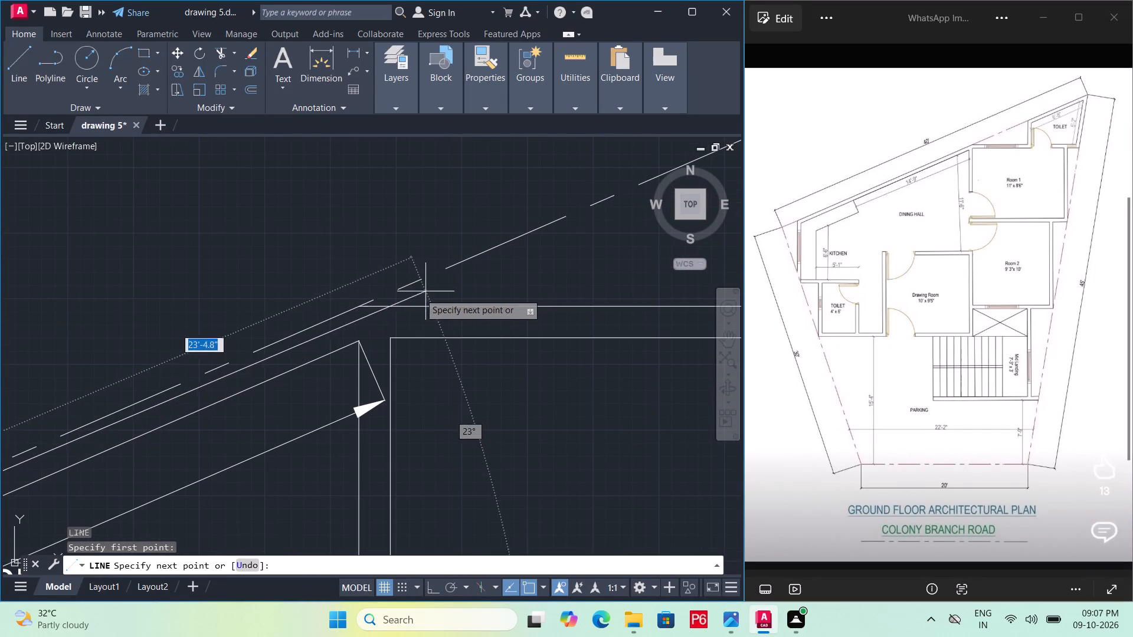
pyautogui.click(362, 308)
pyautogui.scroll(-3, 368, 298)
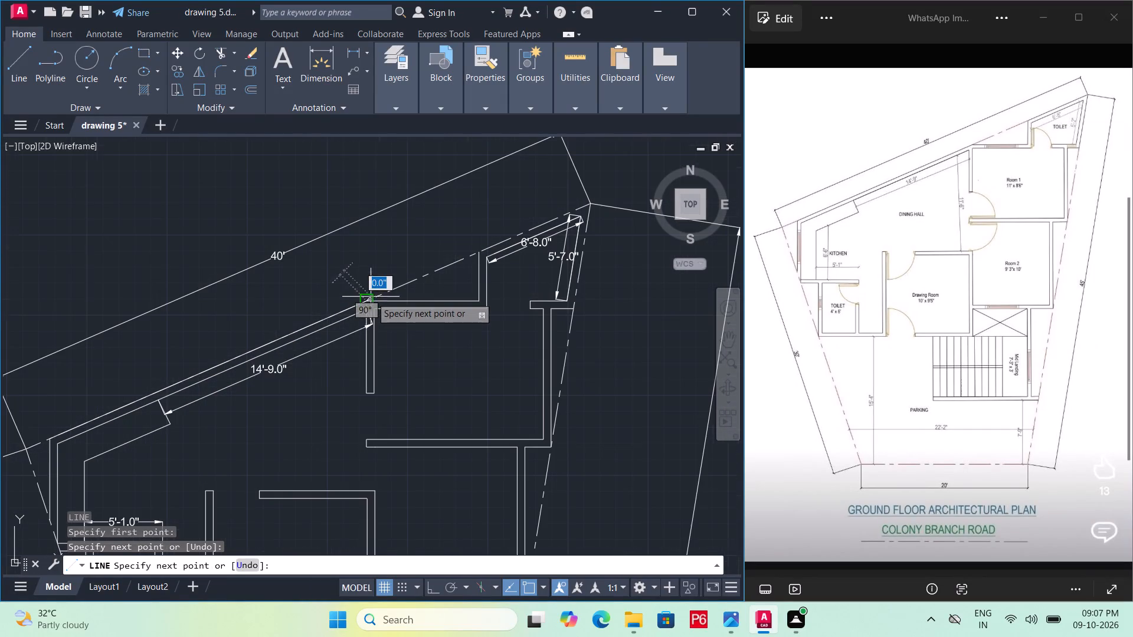
pyautogui.hotkey('ctrl', 's')
pyautogui.hotkey('ctrl', 's')
# Check the plan with its dashed boundary and walls against the reference image for missing dimensions and labels.
pyautogui.scroll(-2, 395, 275)
pyautogui.moveTo(396, 275); pyautogui.dragTo(400, 229, button='middle')
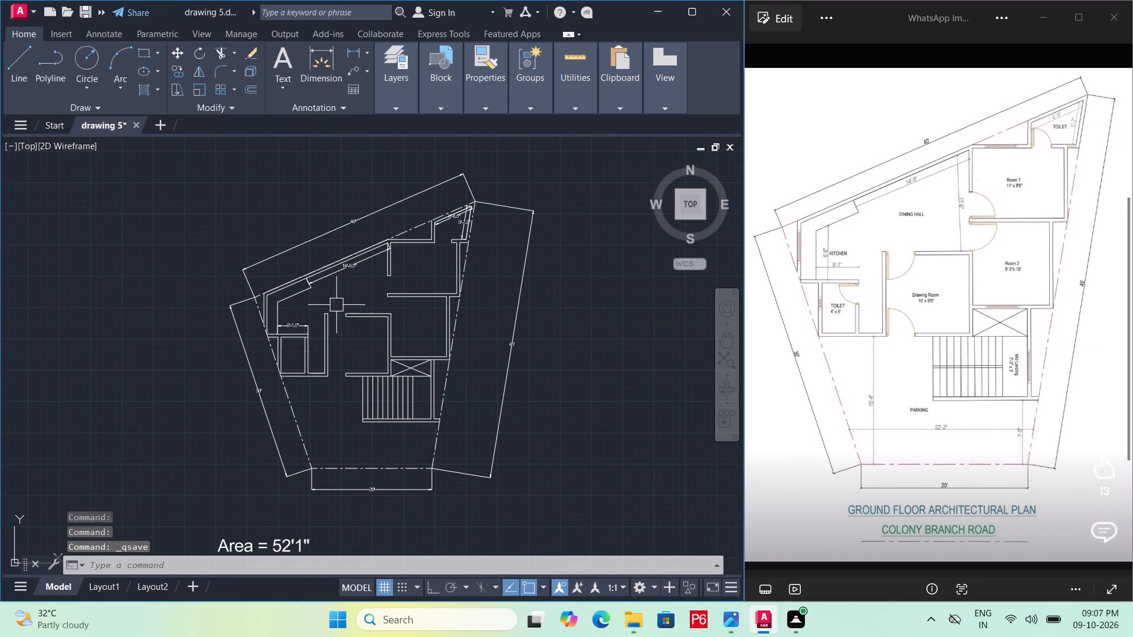
pyautogui.scroll(2, 307, 306)
pyautogui.moveTo(277, 325); pyautogui.dragTo(265, 335, button='middle')
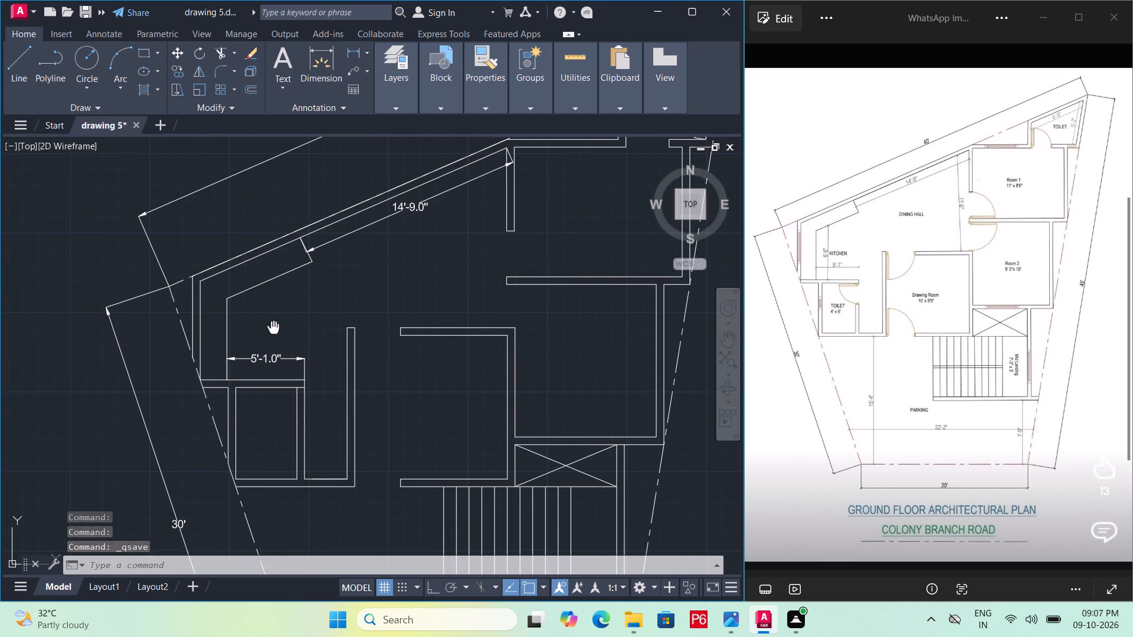
pyautogui.moveTo(265, 335); pyautogui.dragTo(252, 346, button='middle')
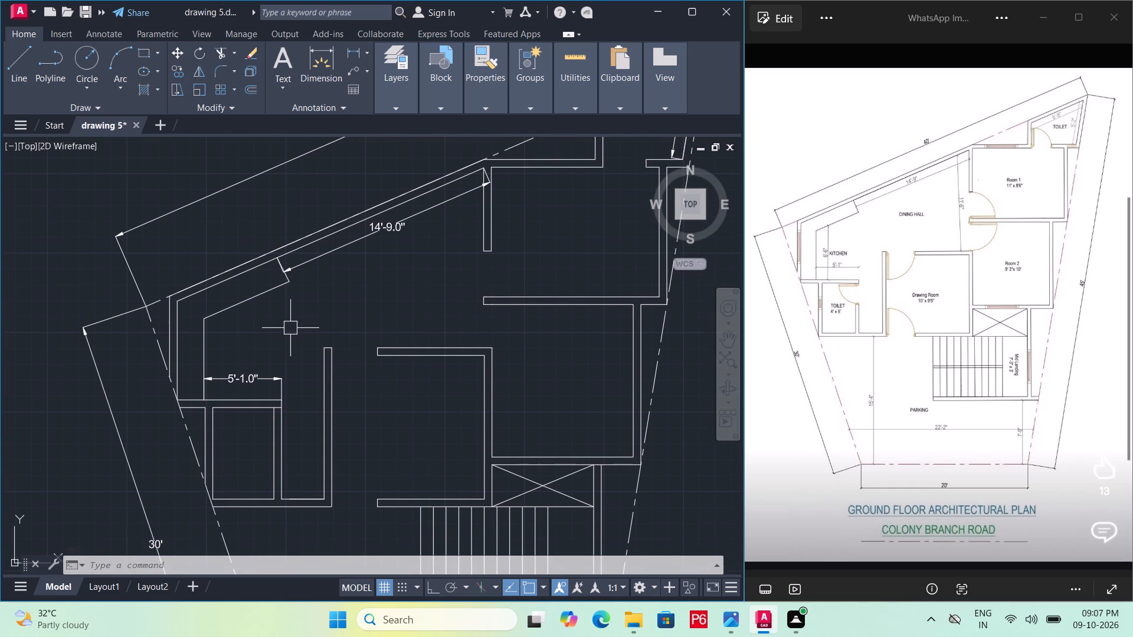
pyautogui.scroll(-1, 260, 316)
pyautogui.moveTo(260, 316); pyautogui.dragTo(248, 292, button='middle')
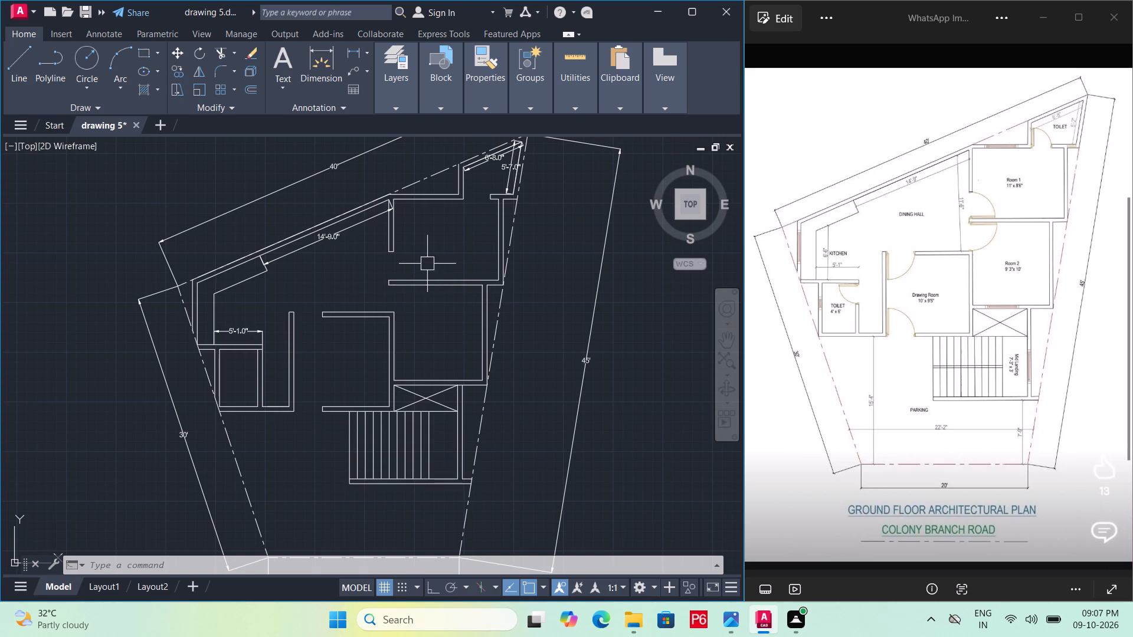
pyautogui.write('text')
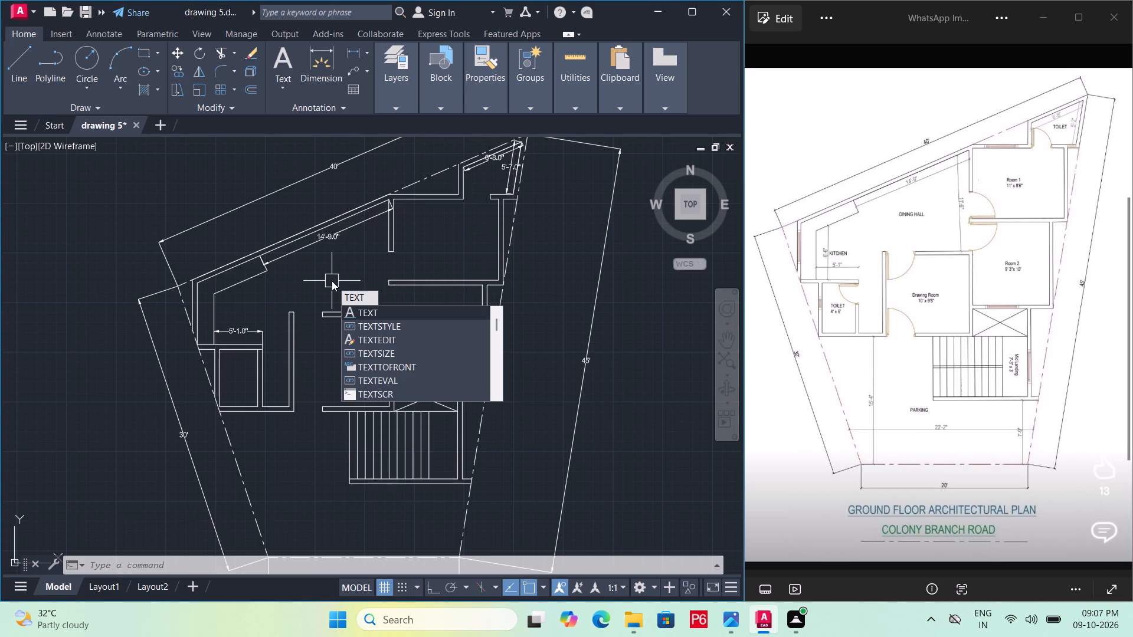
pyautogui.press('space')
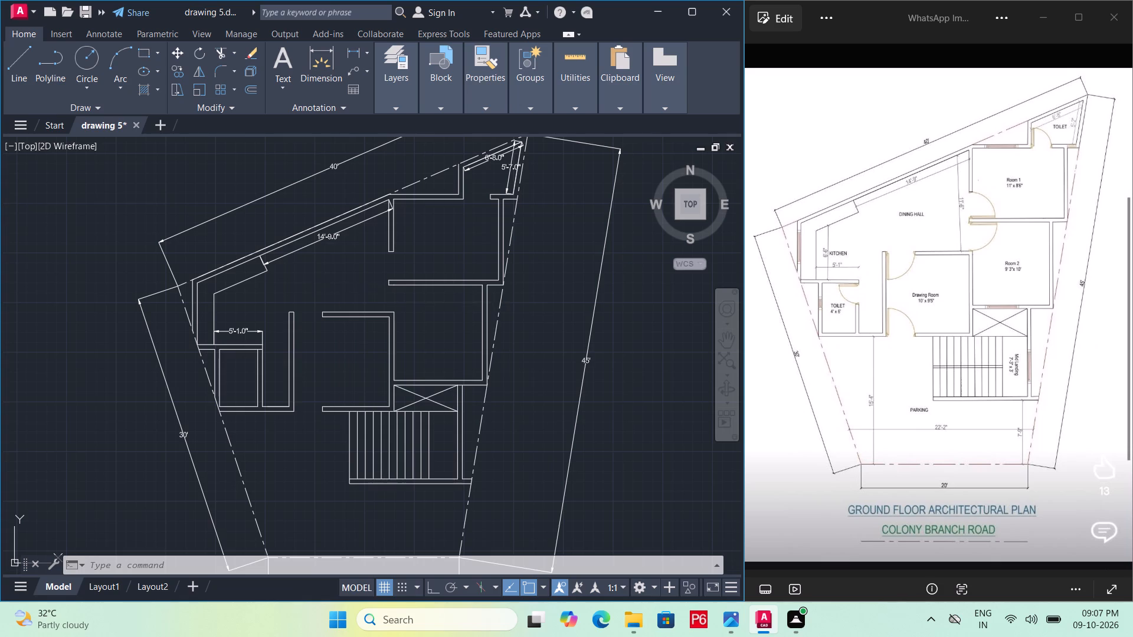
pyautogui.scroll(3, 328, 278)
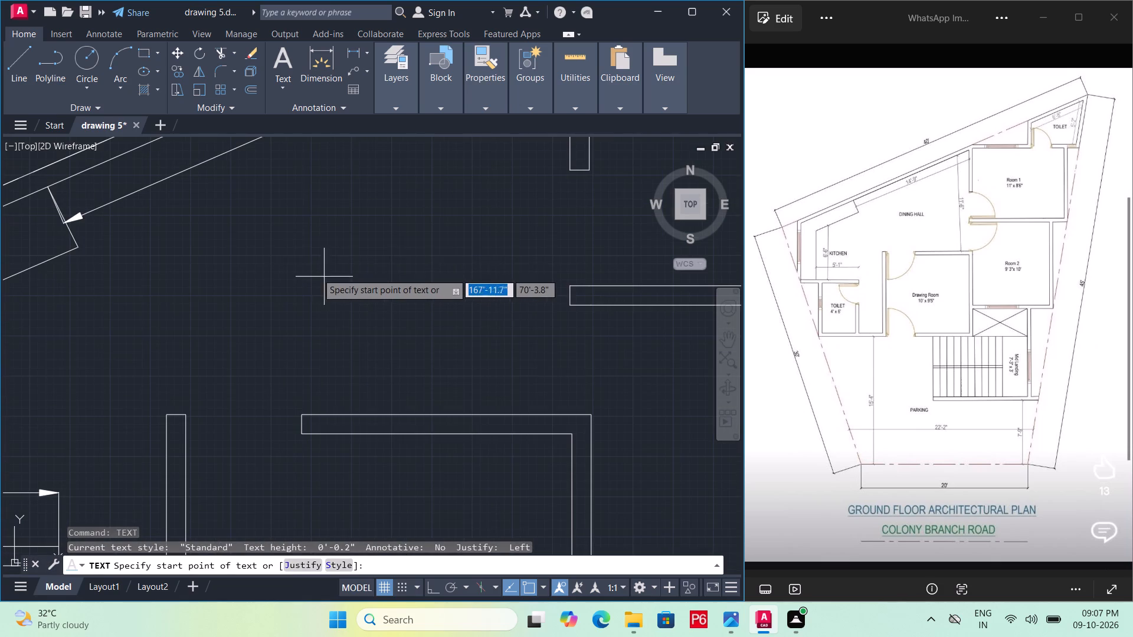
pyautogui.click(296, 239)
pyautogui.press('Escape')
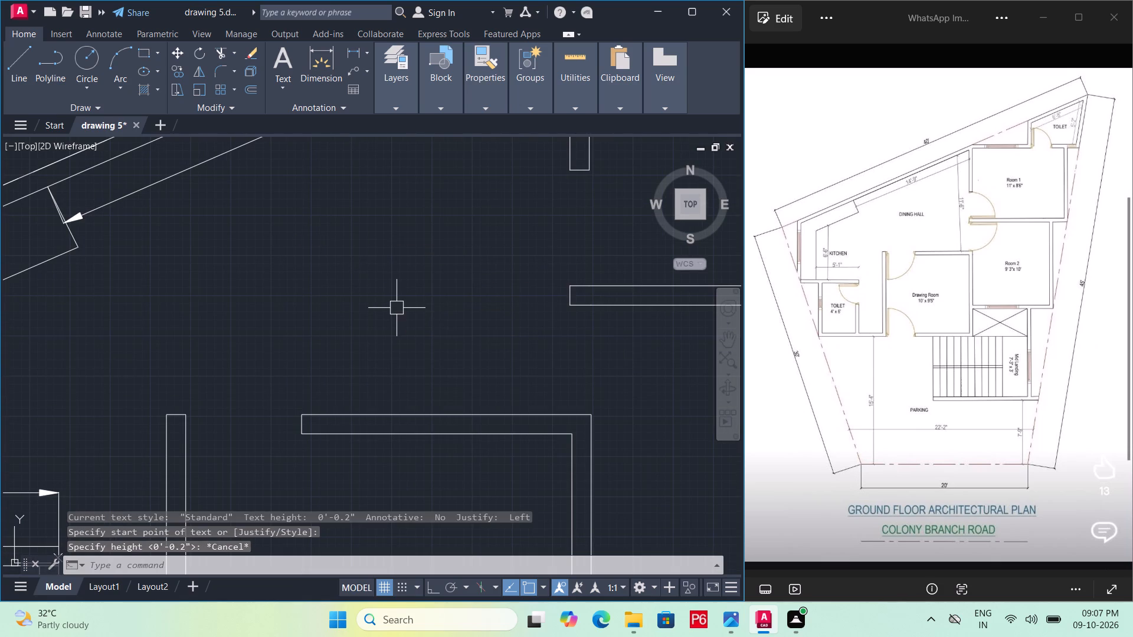
# Add a multiline text label reading DINING HALL in the open dining area below the 14'-9" dimension.
pyautogui.press('t')
pyautogui.press('space')
pyautogui.click(285, 203)
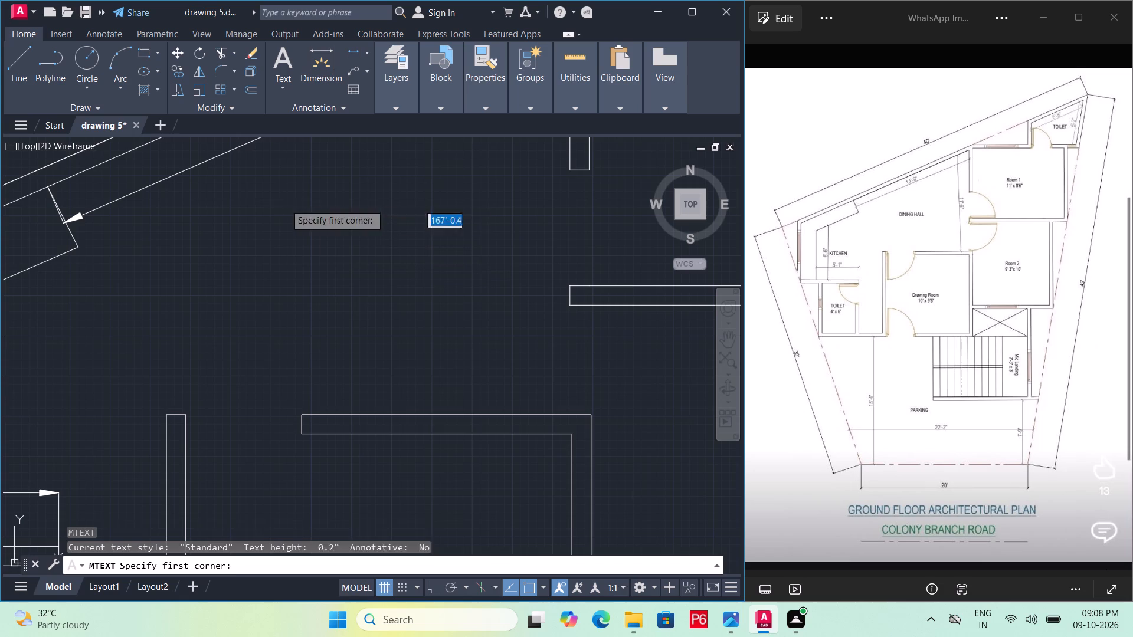
pyautogui.click(421, 220)
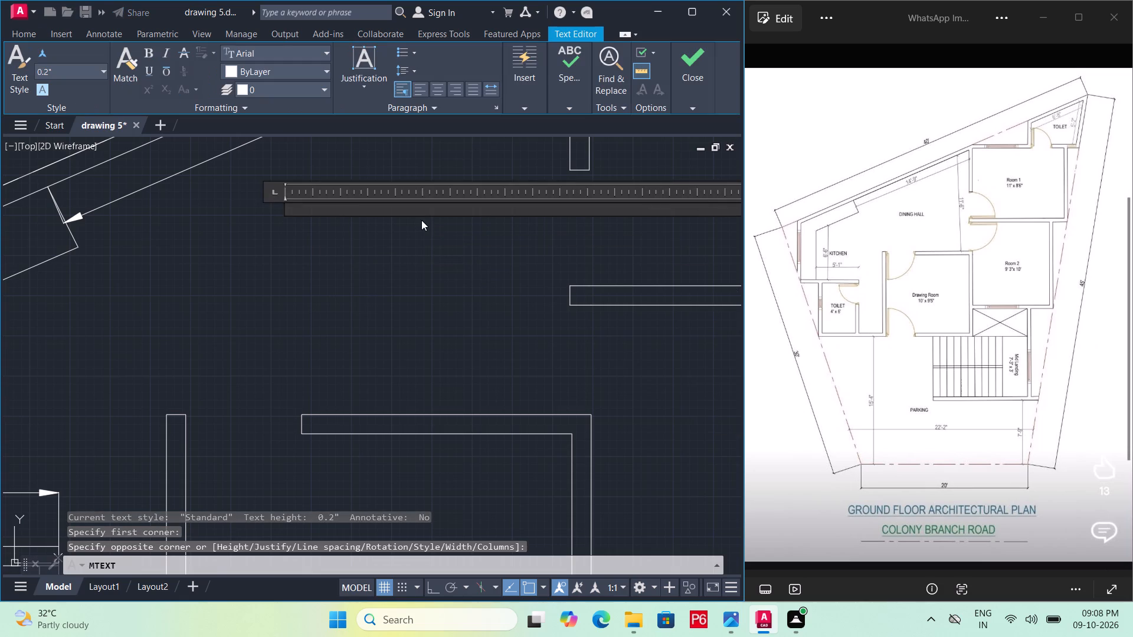
pyautogui.write('di')
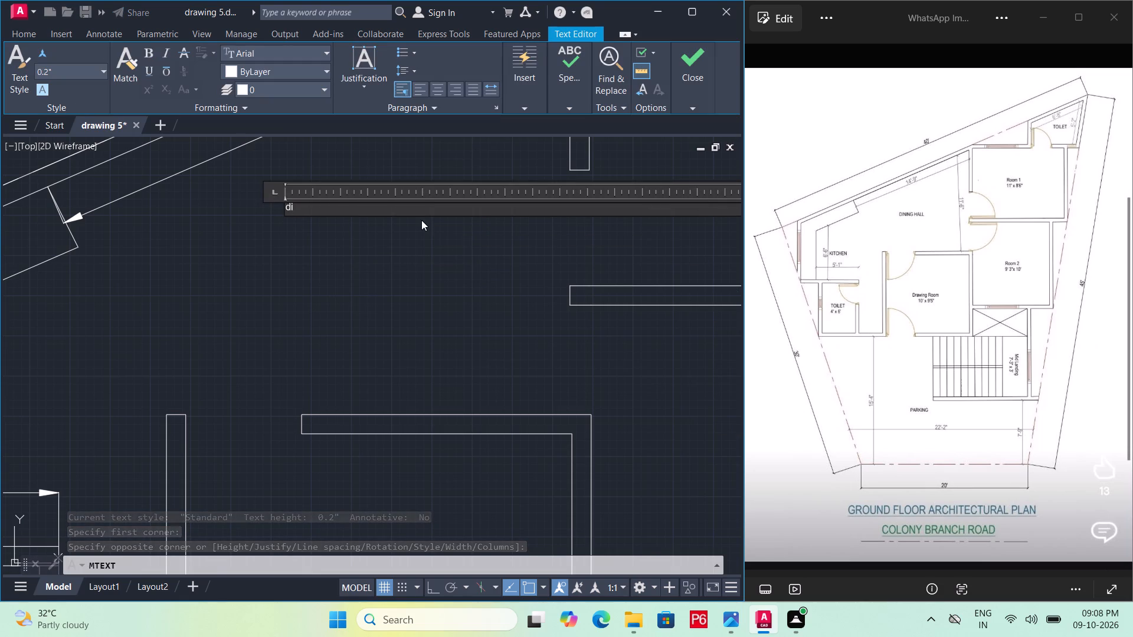
pyautogui.press('n')
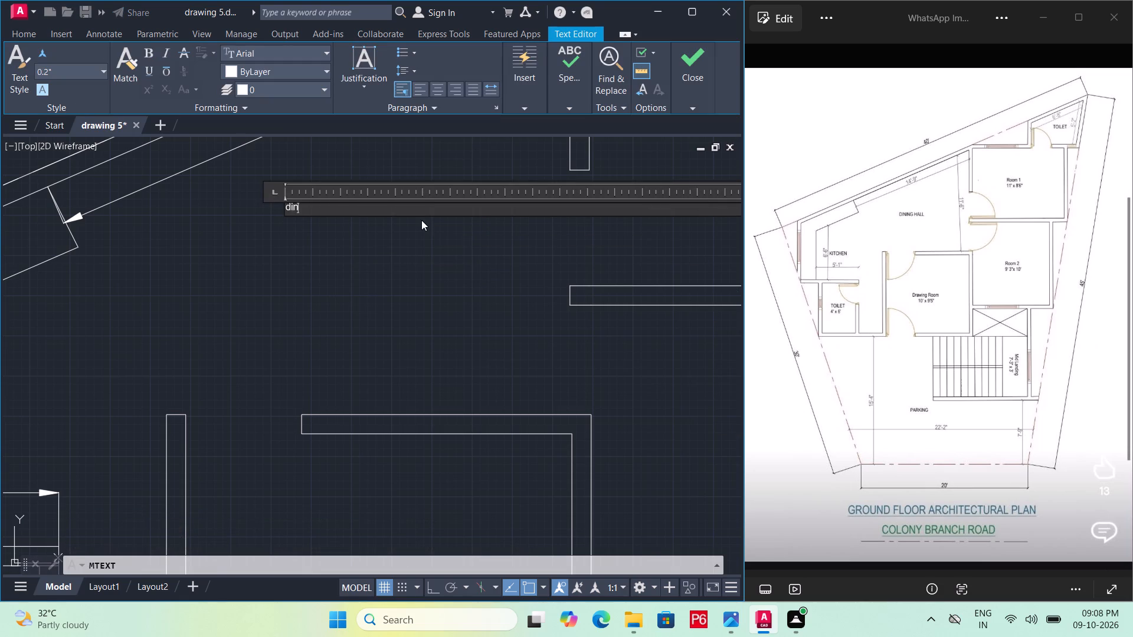
pyautogui.press('BackSpace')
pyautogui.press('BackSpace')
pyautogui.press('BackSpace')
pyautogui.press('BackSpace')
pyautogui.press('d')
pyautogui.press('BackSpace')
pyautogui.press('BackSpace')
pyautogui.write('INN')
pyautogui.press('BackSpace')
pyautogui.write('ING')
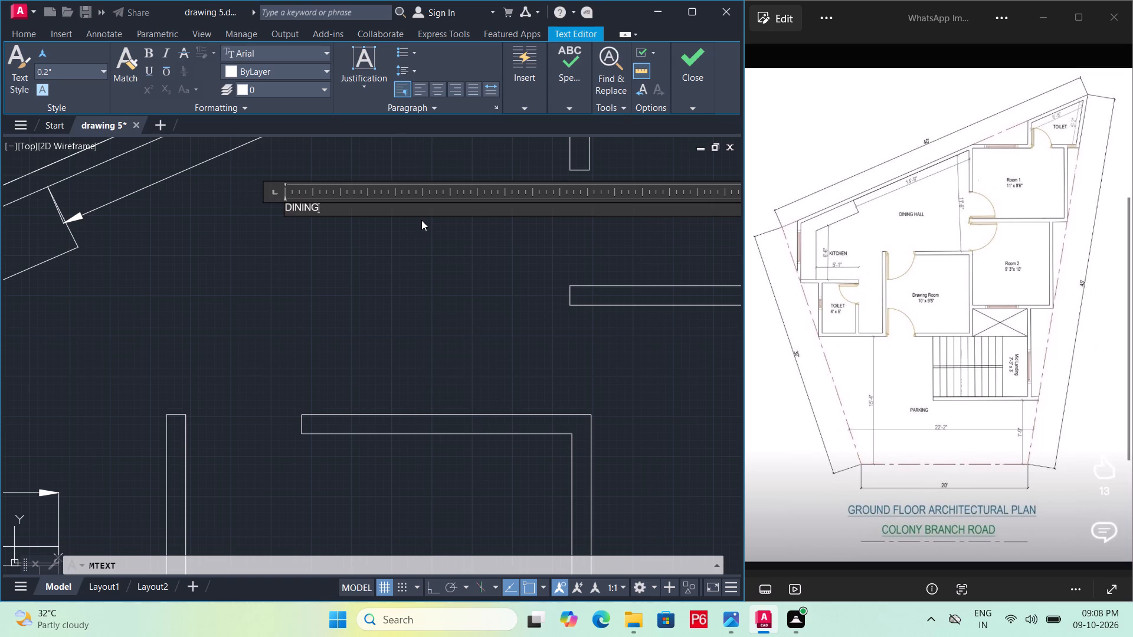
pyautogui.press('space')
pyautogui.write('HALL')
pyautogui.click(421, 228)
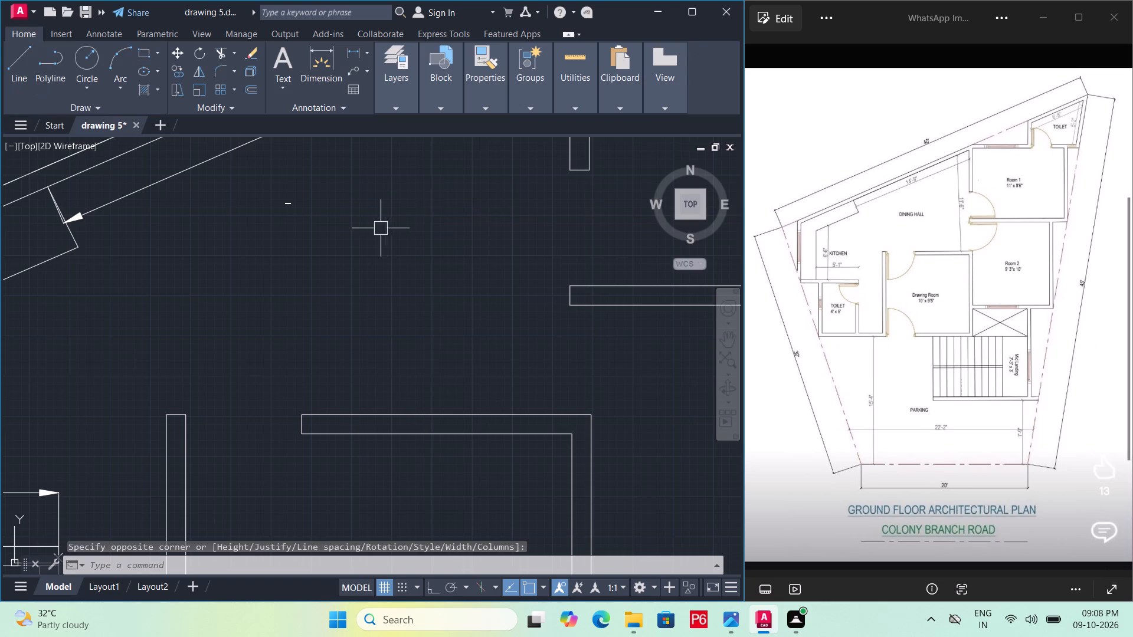
# Set the DINING HALL label's text height to 6".
pyautogui.click(289, 205)
pyautogui.rightClick(289, 205)
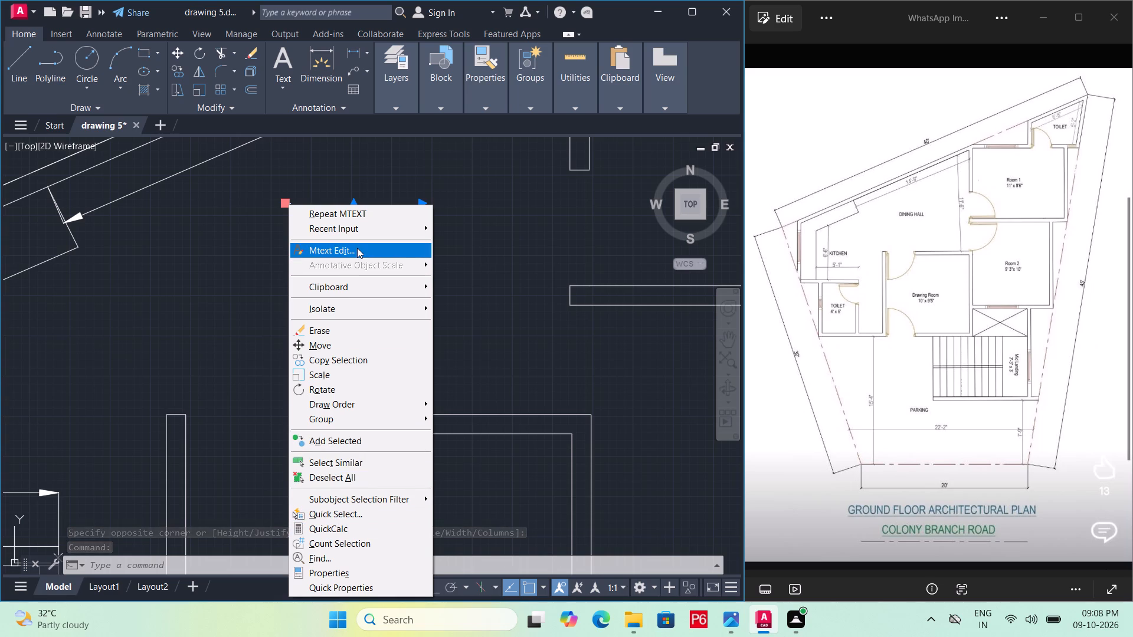
pyautogui.click(357, 577)
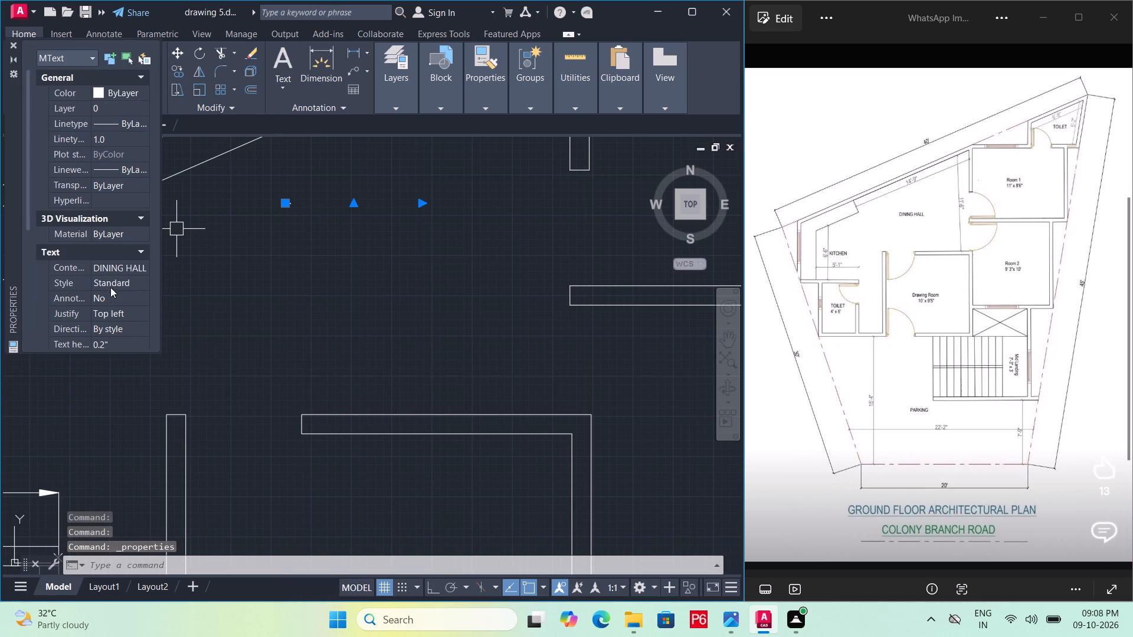
pyautogui.click(114, 339)
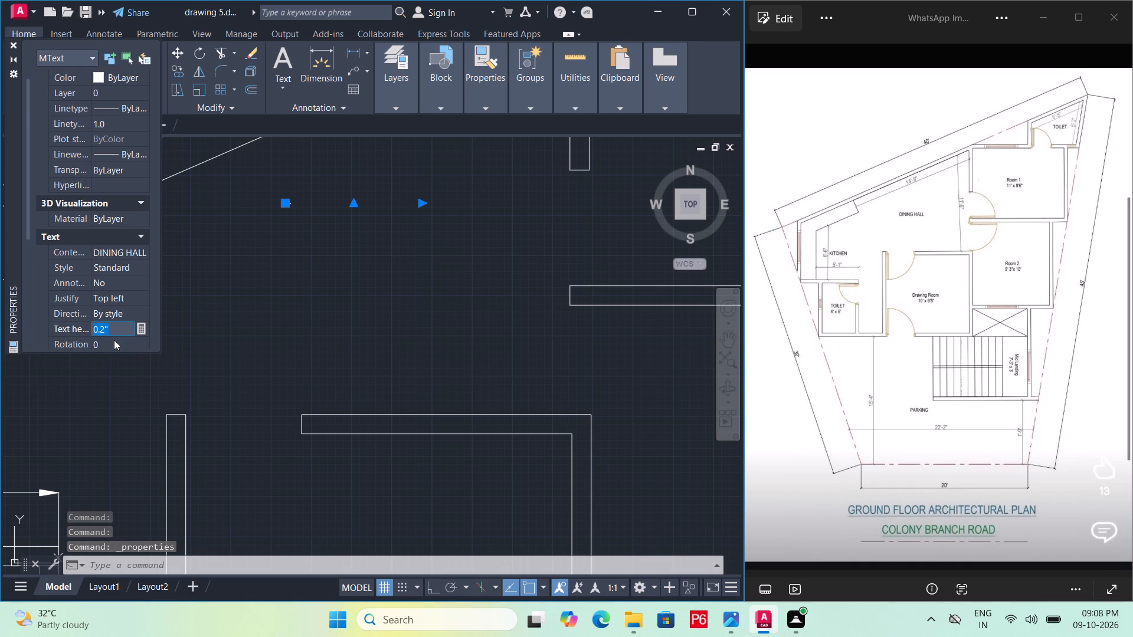
pyautogui.write('6"')
pyautogui.press('Return')
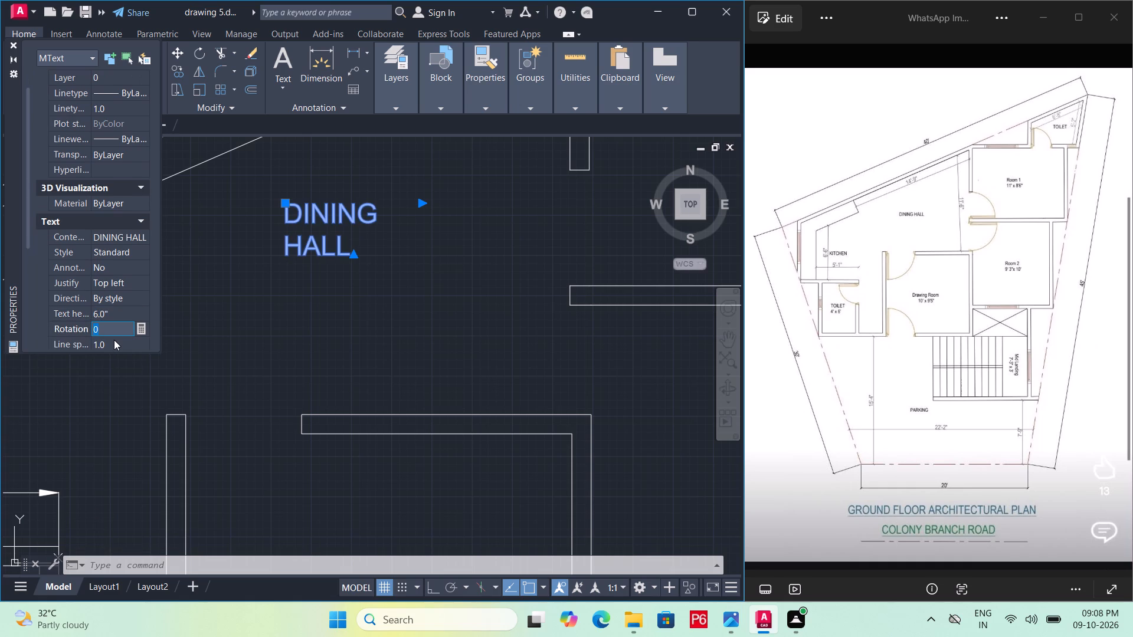
# Widen the DINING HALL text frame so the label fits on one line, and save the drawing.
pyautogui.scroll(-3, 355, 318)
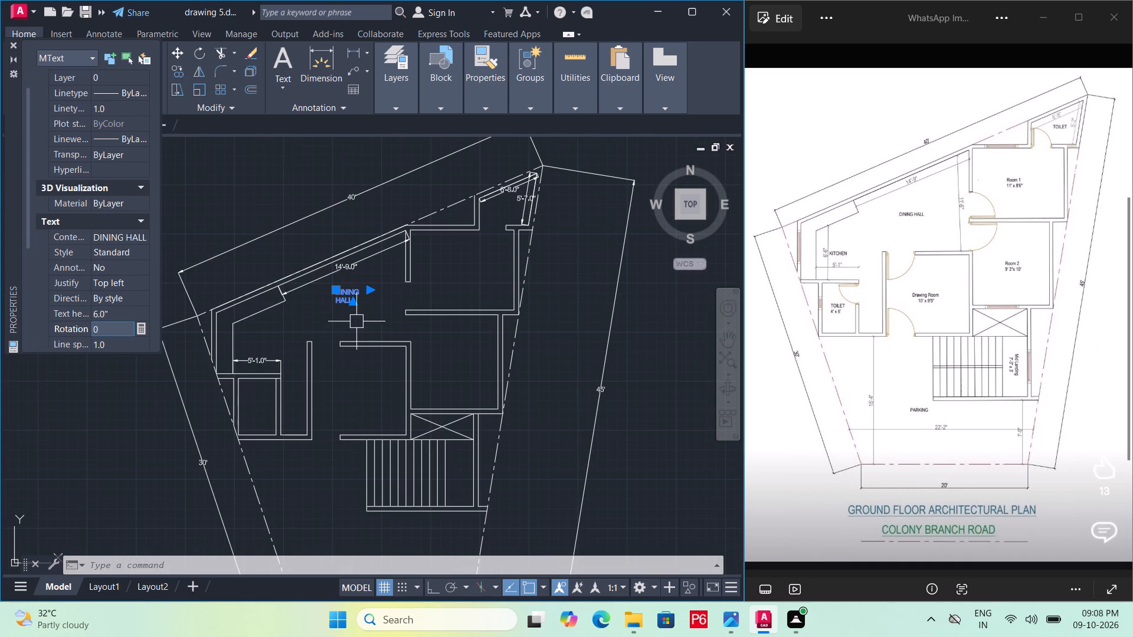
pyautogui.scroll(2, 359, 317)
pyautogui.click(385, 248)
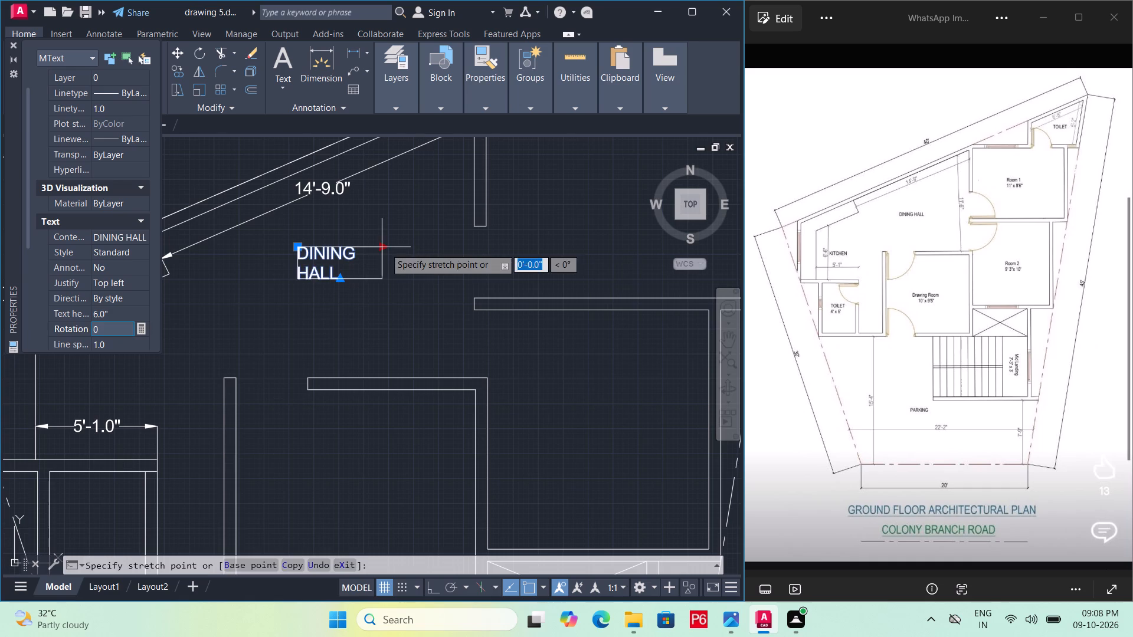
pyautogui.doubleClick(443, 244)
pyautogui.press('Escape')
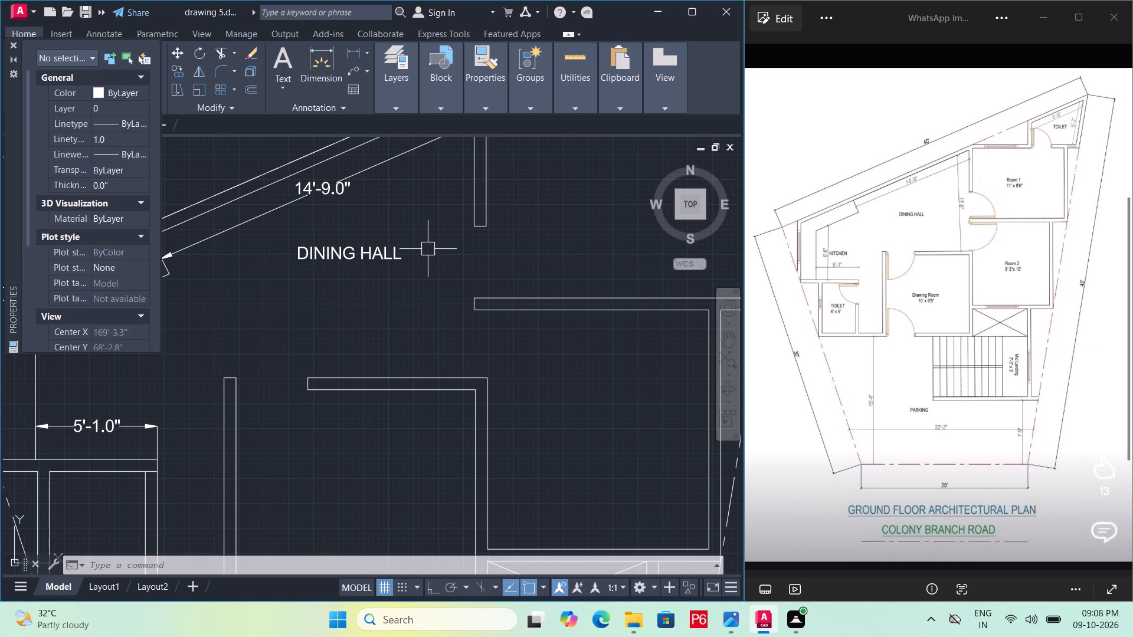
pyautogui.hotkey('ctrl', 's')
pyautogui.hotkey('ctrl', 's')
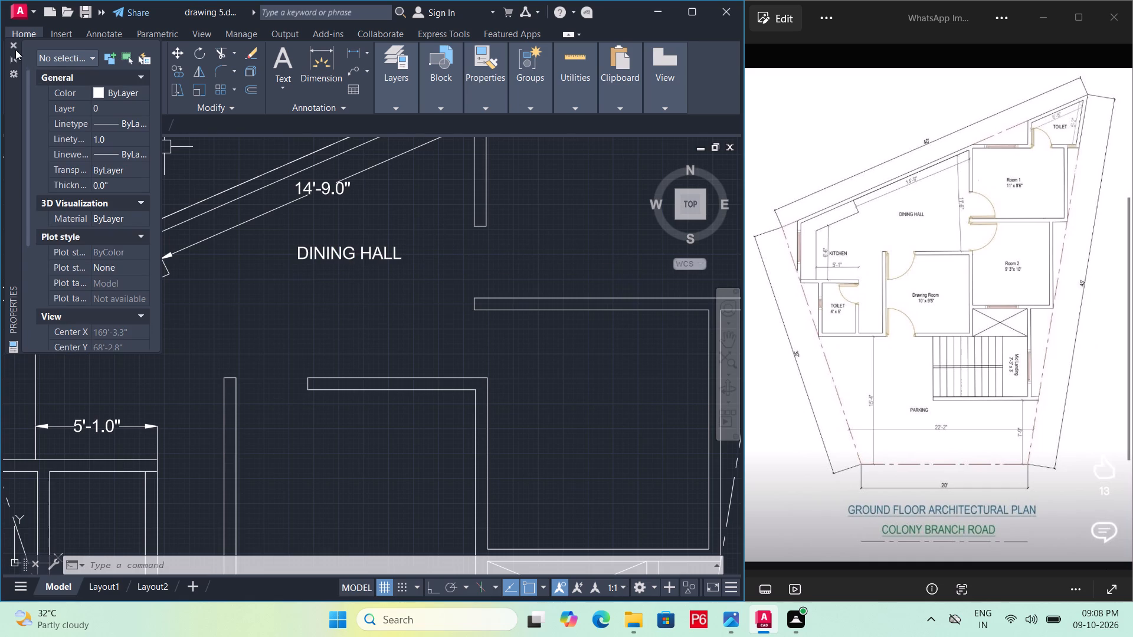
pyautogui.click(14, 47)
# Copy the DINING HALL label into Room 1, the small toilet beside it, and Room 2.
pyautogui.scroll(-1, 352, 293)
pyautogui.moveTo(352, 293); pyautogui.dragTo(372, 258, button='middle')
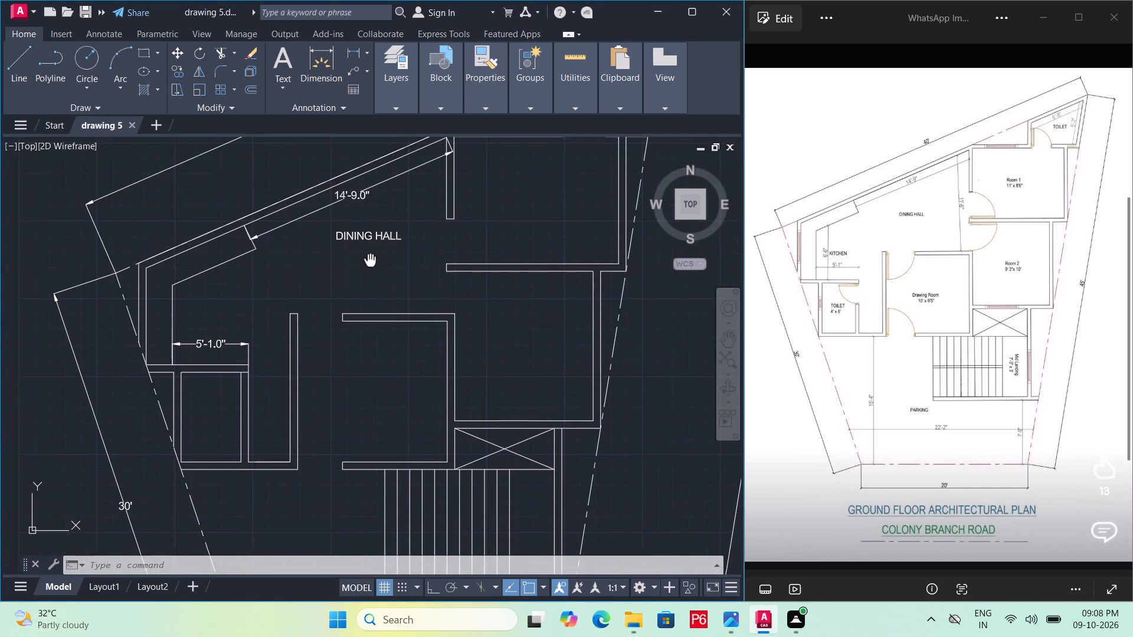
pyautogui.moveTo(372, 258); pyautogui.dragTo(376, 257, button='middle')
pyautogui.click(382, 229)
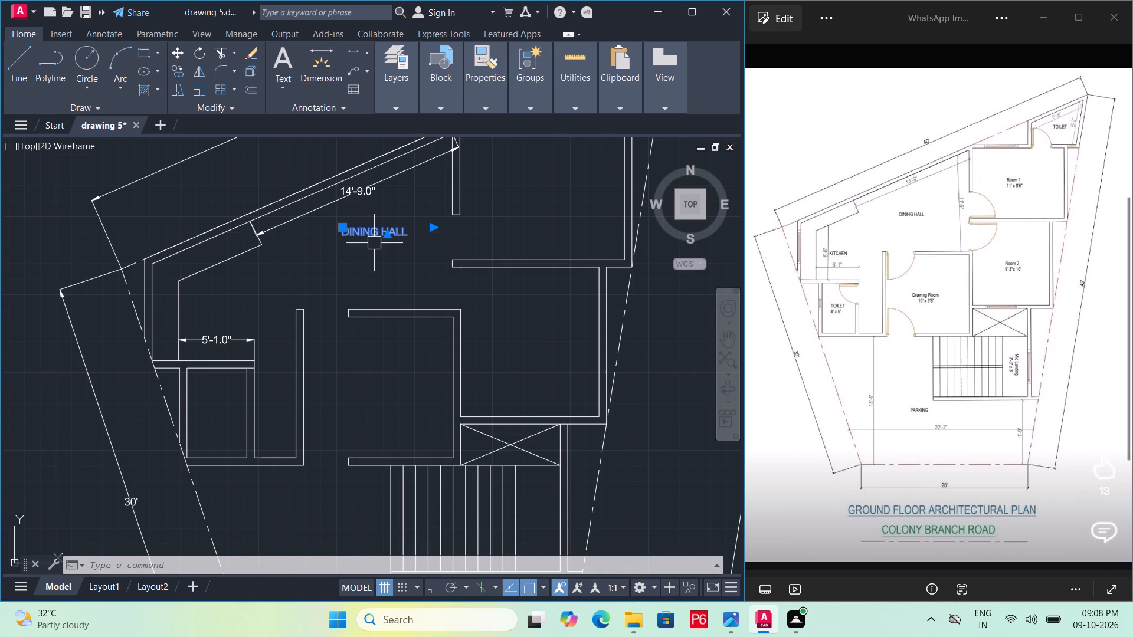
pyautogui.write('CO')
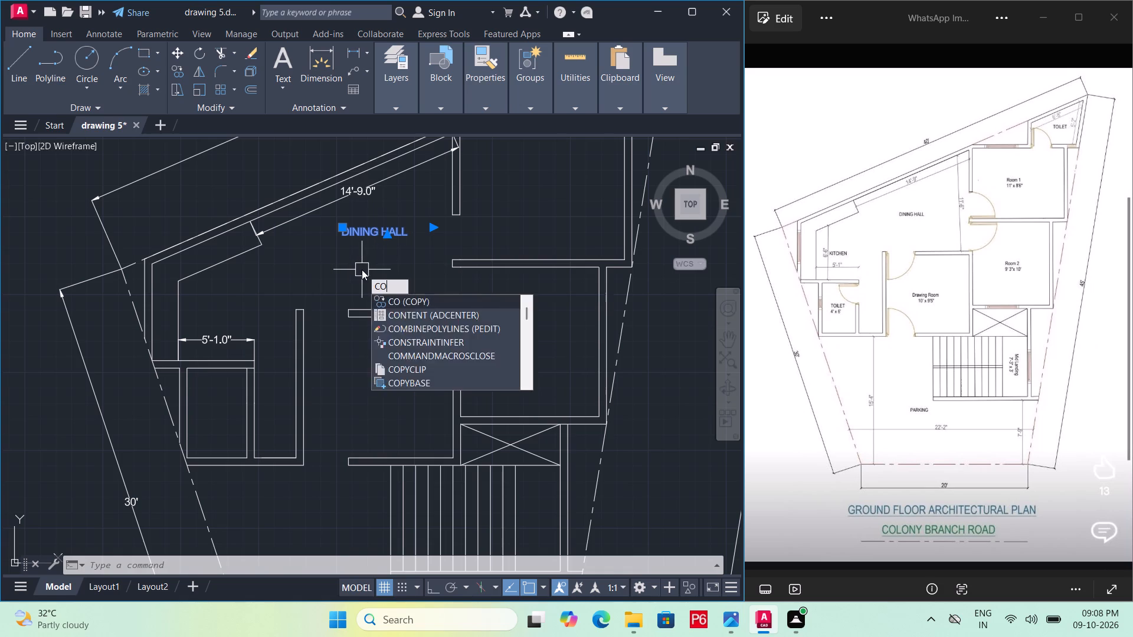
pyautogui.press('space')
pyautogui.click(372, 235)
pyautogui.moveTo(552, 217); pyautogui.dragTo(545, 219, button='middle')
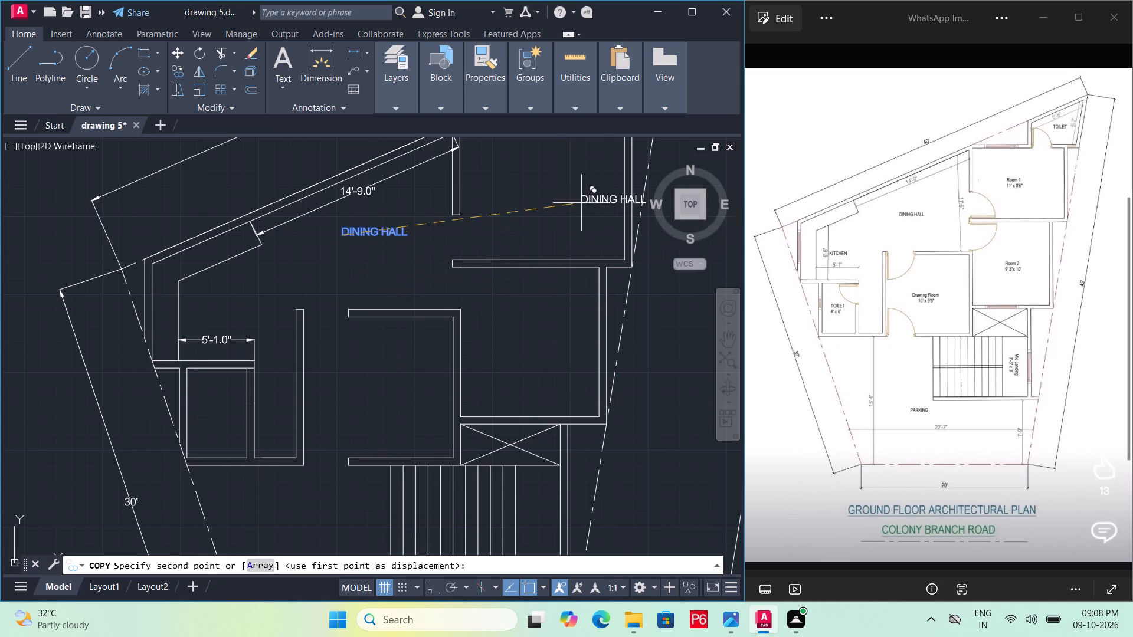
pyautogui.moveTo(545, 219); pyautogui.dragTo(375, 291, button='middle')
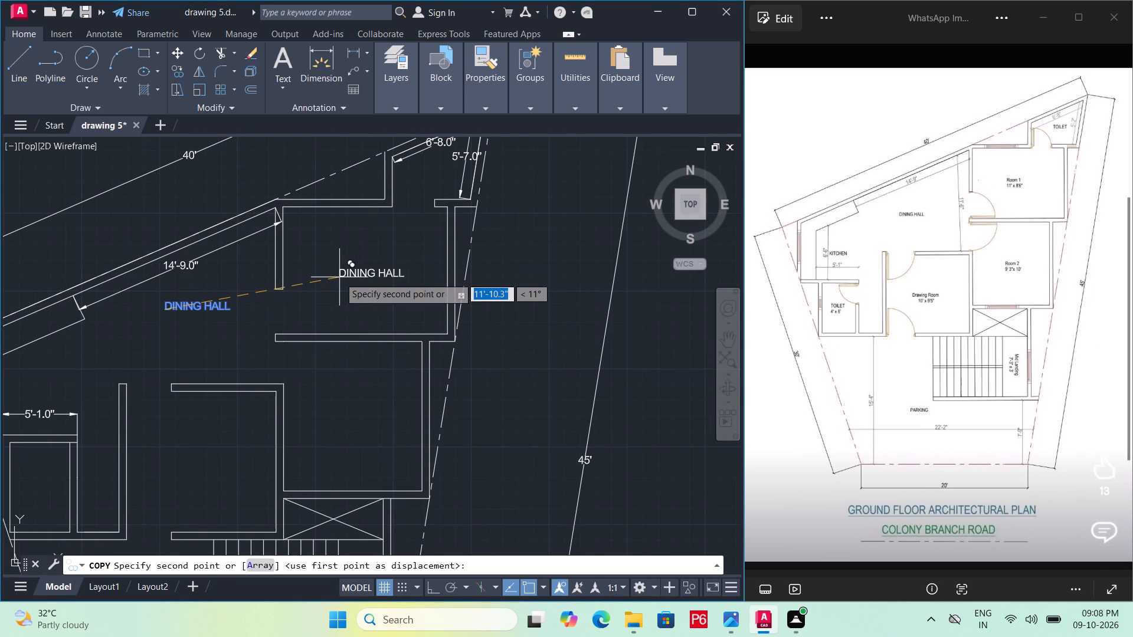
pyautogui.click(339, 277)
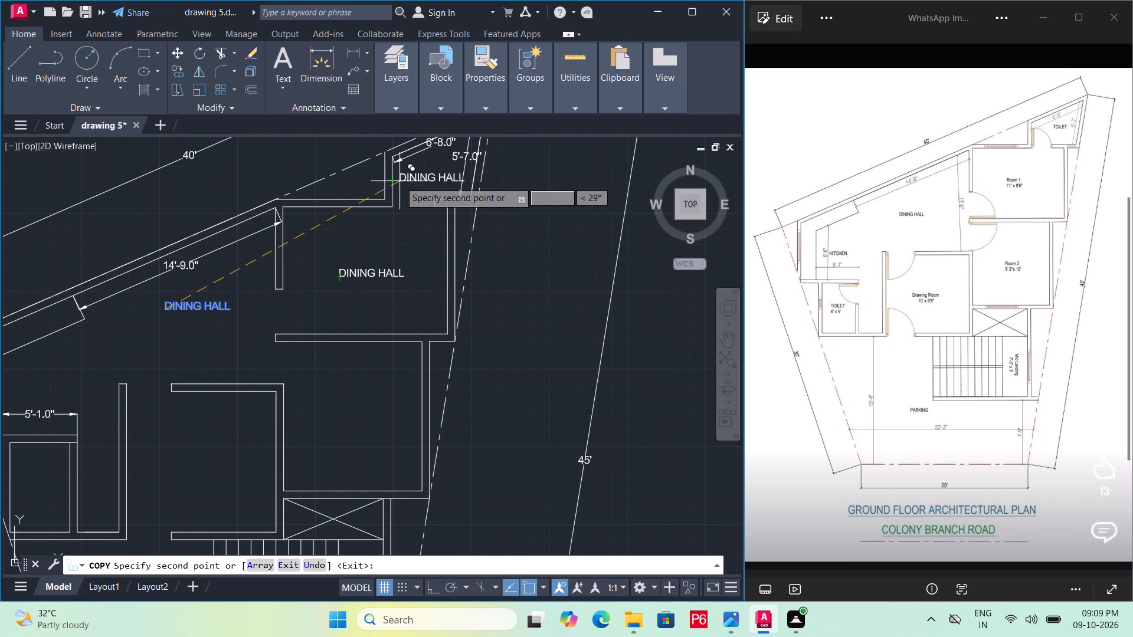
pyautogui.click(398, 181)
pyautogui.moveTo(357, 222); pyautogui.dragTo(415, 168, button='middle')
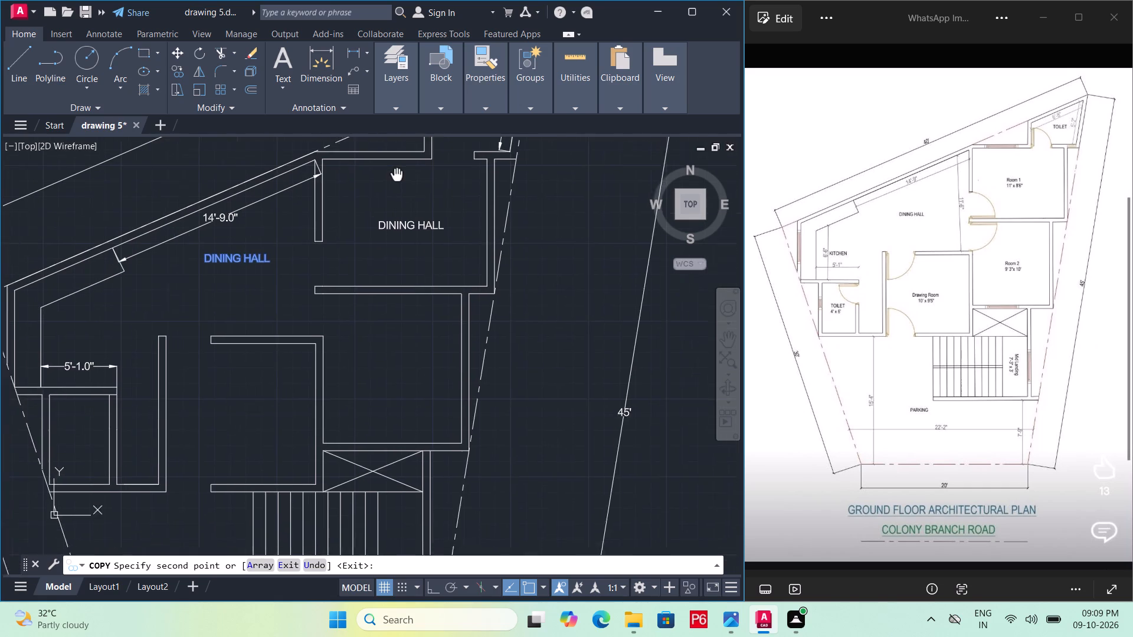
pyautogui.moveTo(415, 168); pyautogui.dragTo(417, 166, button='middle')
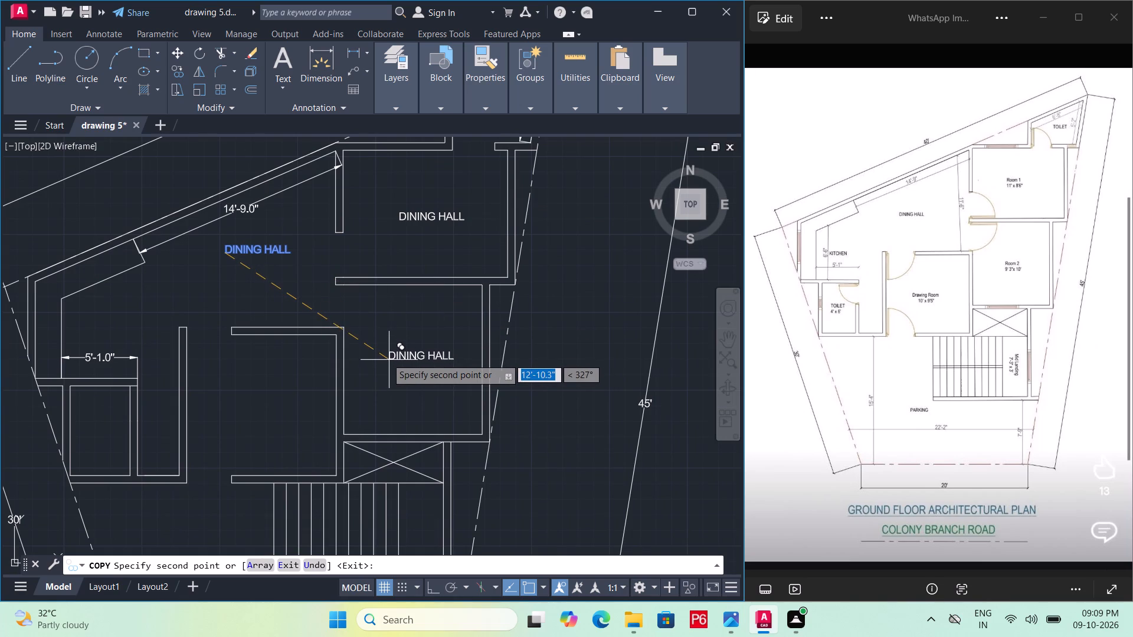
pyautogui.click(387, 358)
# Place further copies of the DINING HALL label in the drawing room, the lower toilet and the kitchen.
pyautogui.moveTo(244, 417); pyautogui.dragTo(287, 393, button='middle')
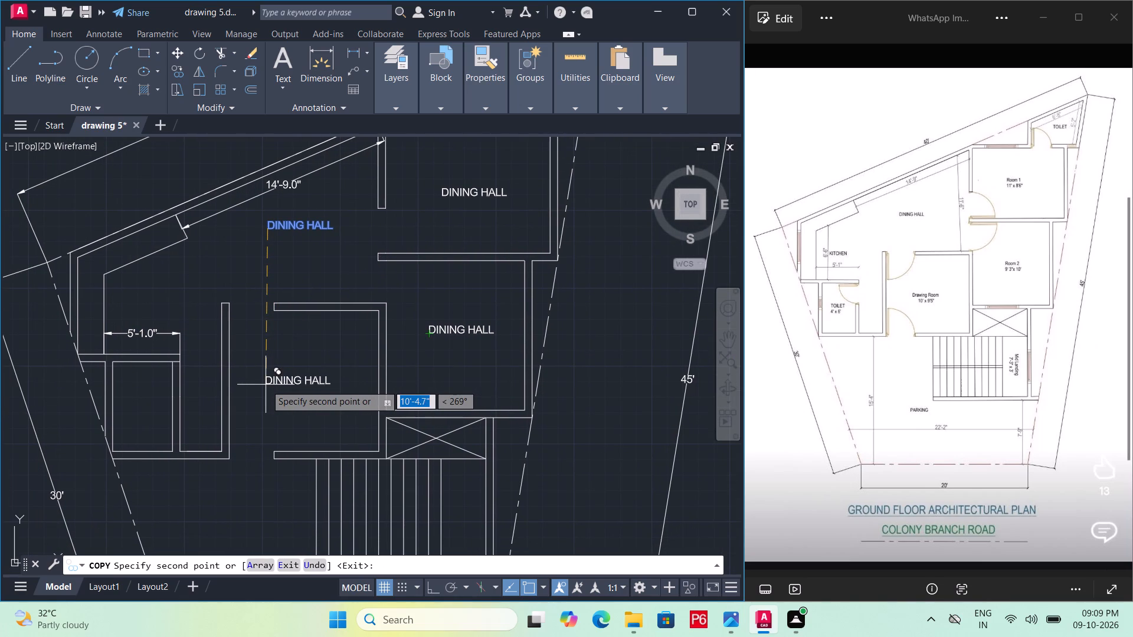
pyautogui.click(266, 385)
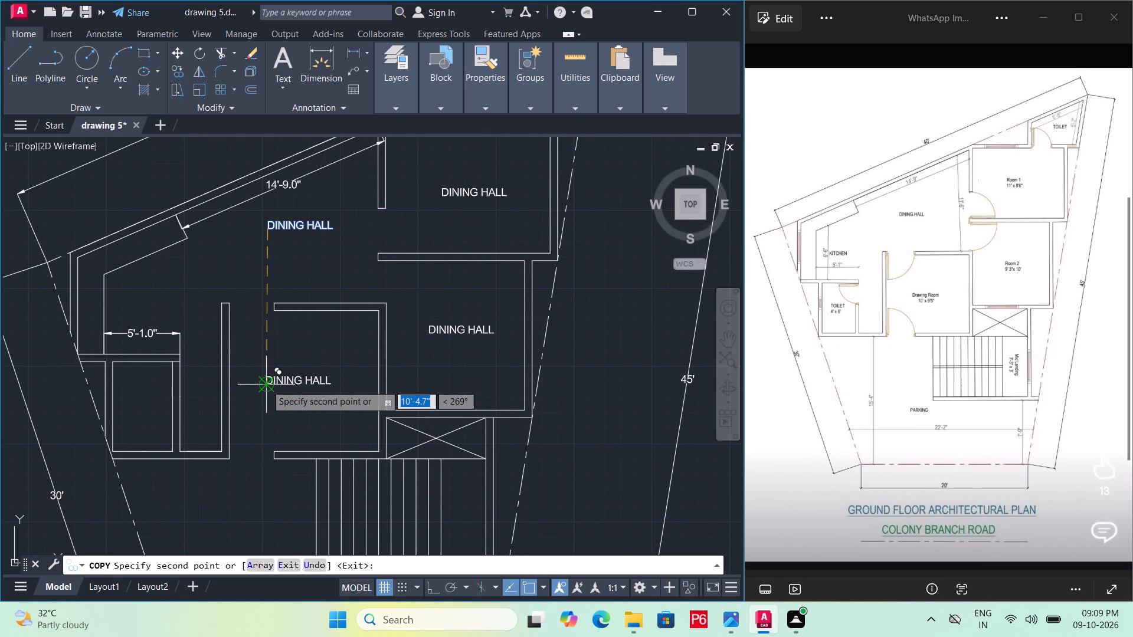
pyautogui.scroll(2, 165, 400)
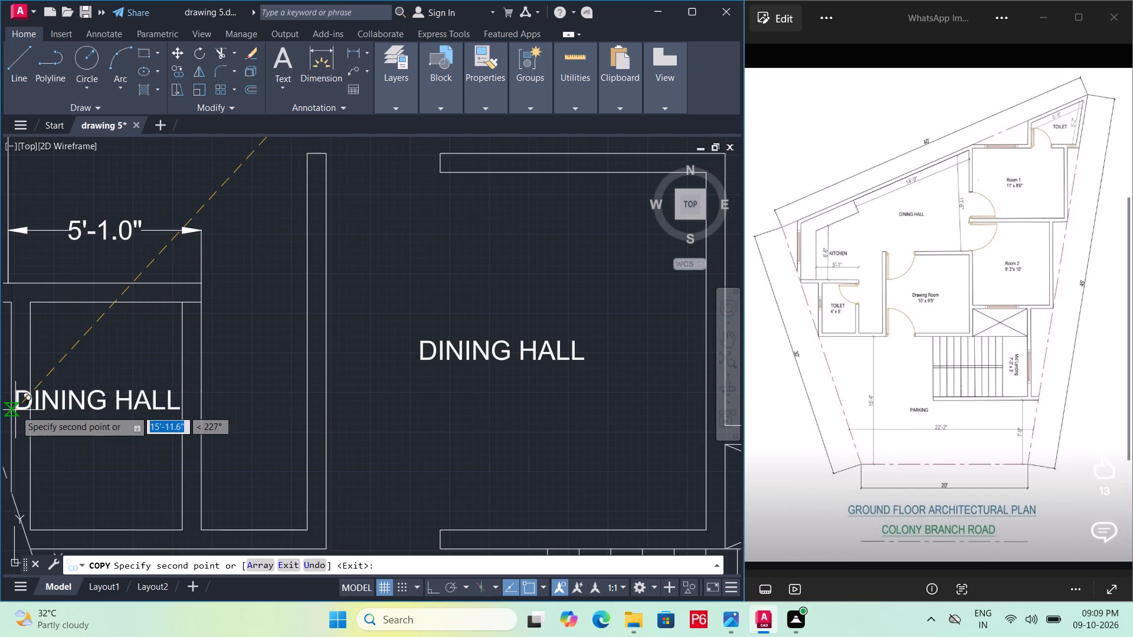
pyautogui.click(27, 412)
pyautogui.moveTo(171, 324); pyautogui.dragTo(318, 384, button='middle')
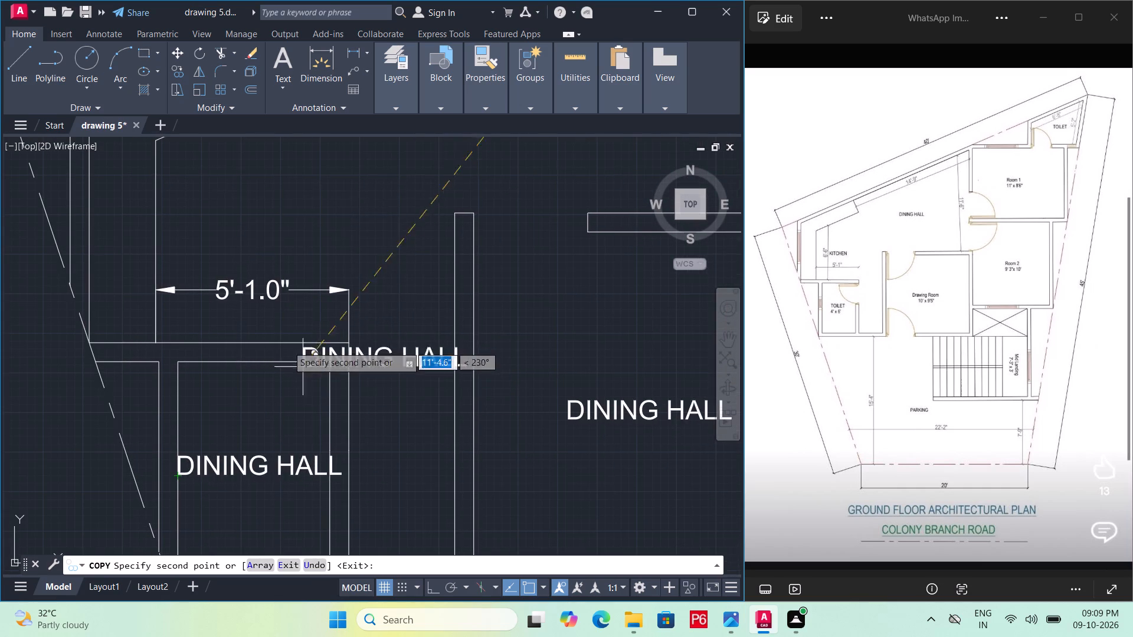
pyautogui.click(187, 222)
pyautogui.press('Escape')
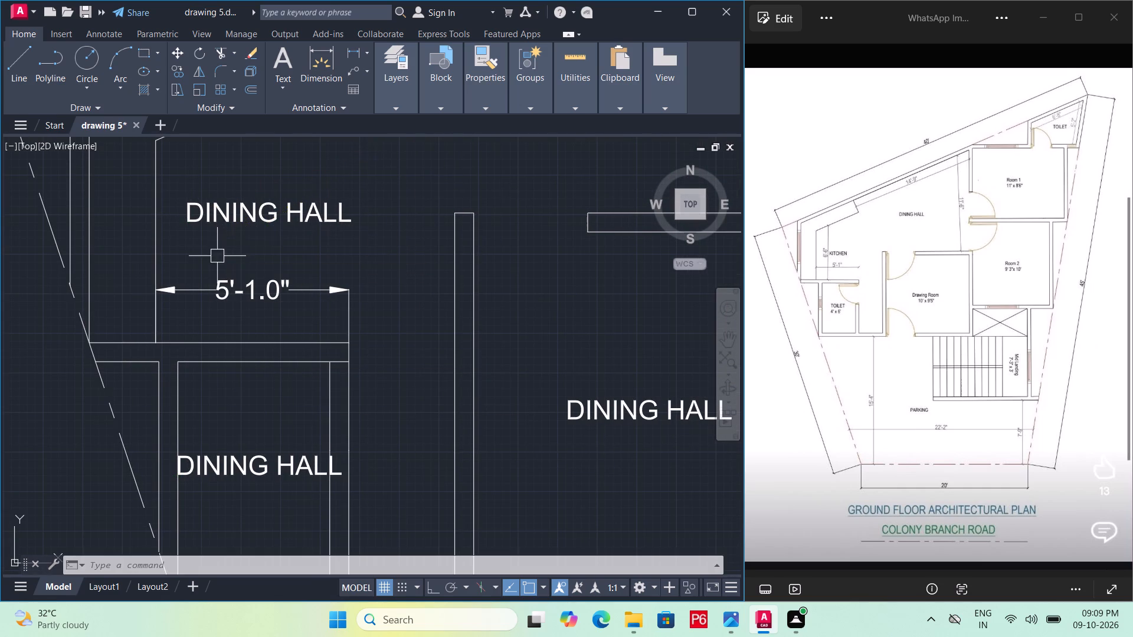
pyautogui.press('Escape')
# Change the copied label above the 5'-1" dimension to KITCHEN.
pyautogui.doubleClick(319, 207)
pyautogui.doubleClick(346, 212)
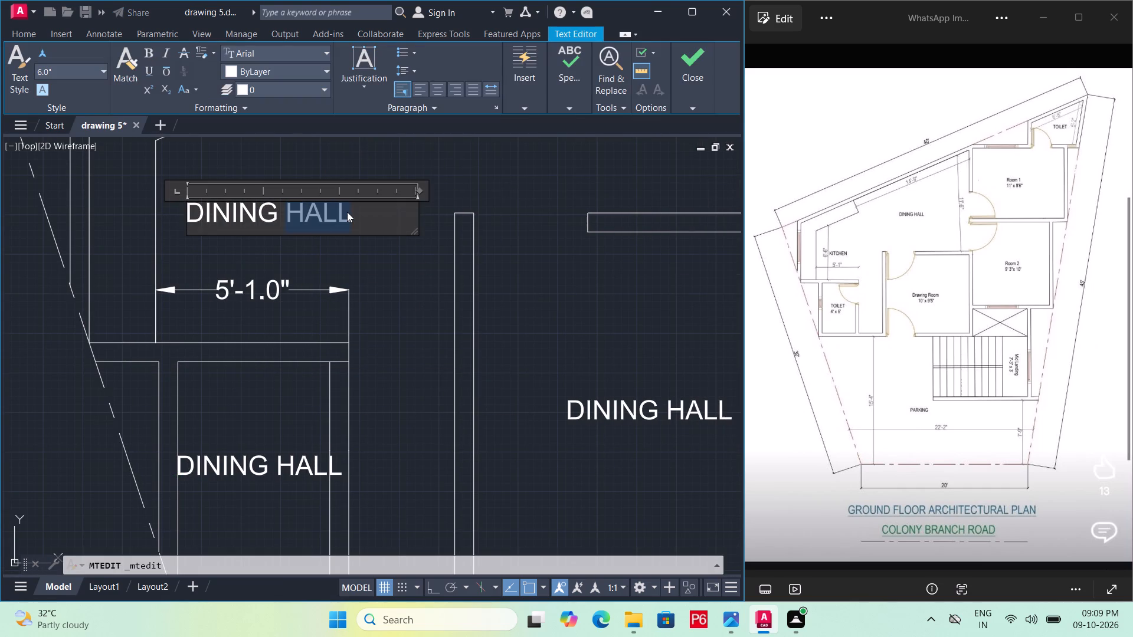
pyautogui.press('BackSpace')
pyautogui.press('BackSpace')
pyautogui.press('BackSpace')
pyautogui.press('BackSpace')
pyautogui.press('BackSpace')
pyautogui.press('BackSpace')
pyautogui.press('BackSpace')
pyautogui.press('BackSpace')
pyautogui.press('BackSpace')
pyautogui.press('BackSpace')
pyautogui.press('BackSpace')
pyautogui.press('BackSpace')
pyautogui.press('BackSpace')
pyautogui.press('BackSpace')
pyautogui.press('BackSpace')
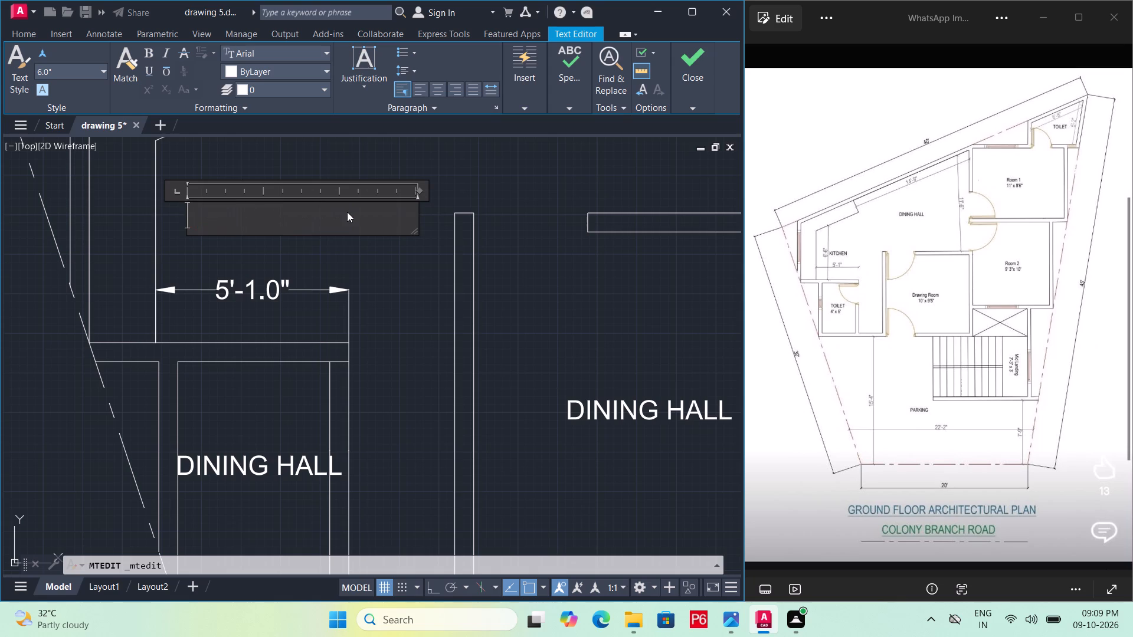
pyautogui.write('KITCHEN')
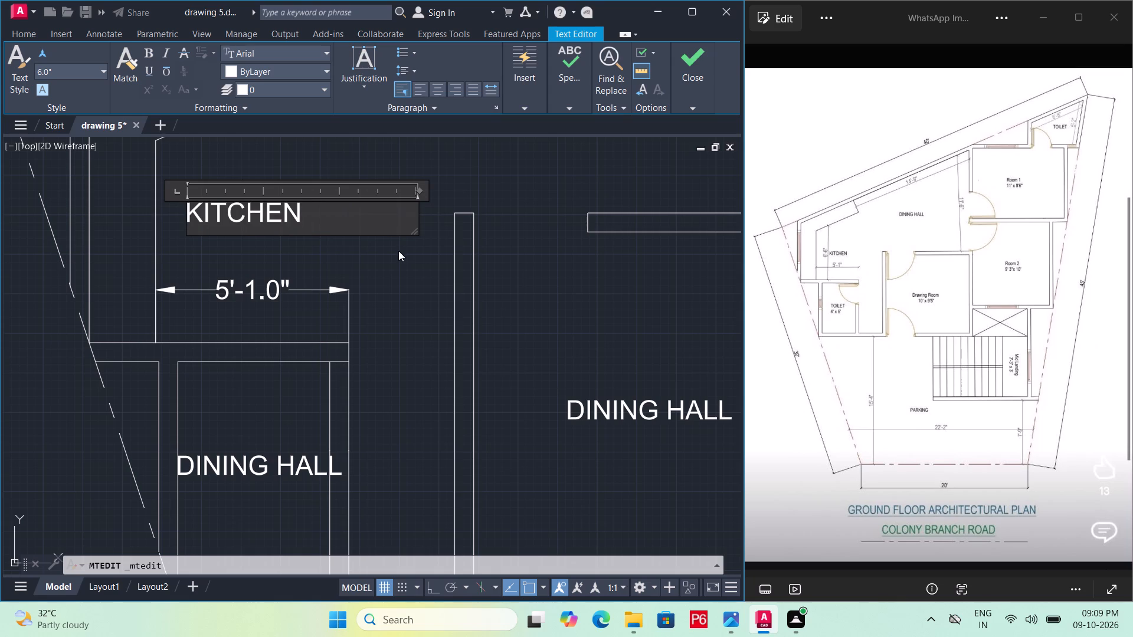
pyautogui.click(398, 255)
# Replace the copied DINING HALL label in the drawing room with DRAWING ROOM and a second line reading 10'X9.5".
pyautogui.scroll(-2, 292, 238)
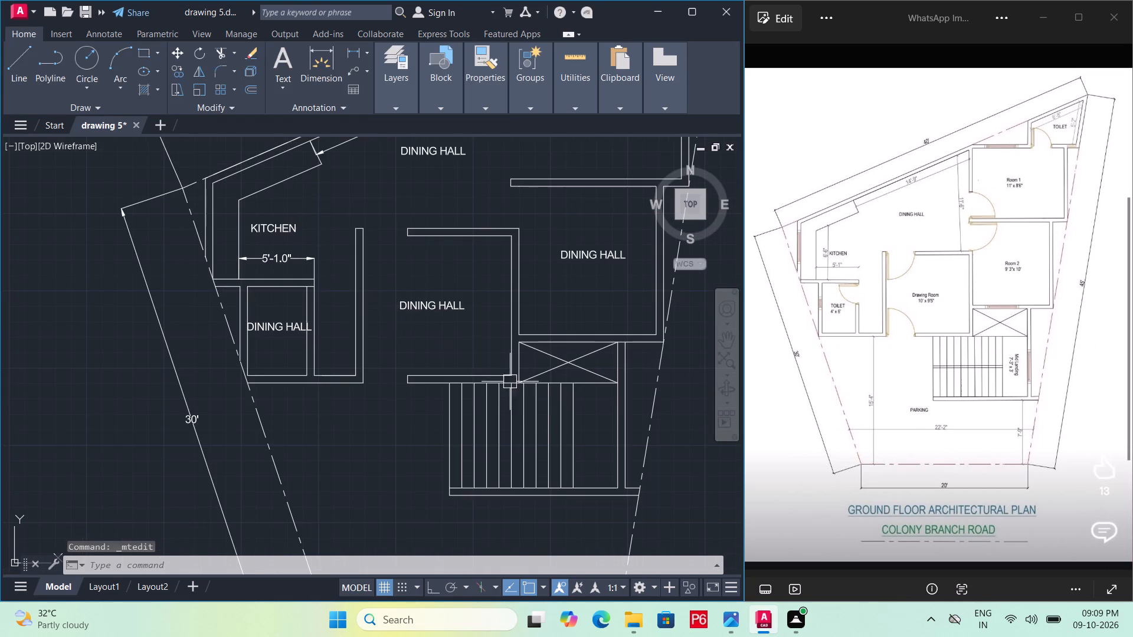
pyautogui.scroll(2, 526, 343)
pyautogui.doubleClick(332, 254)
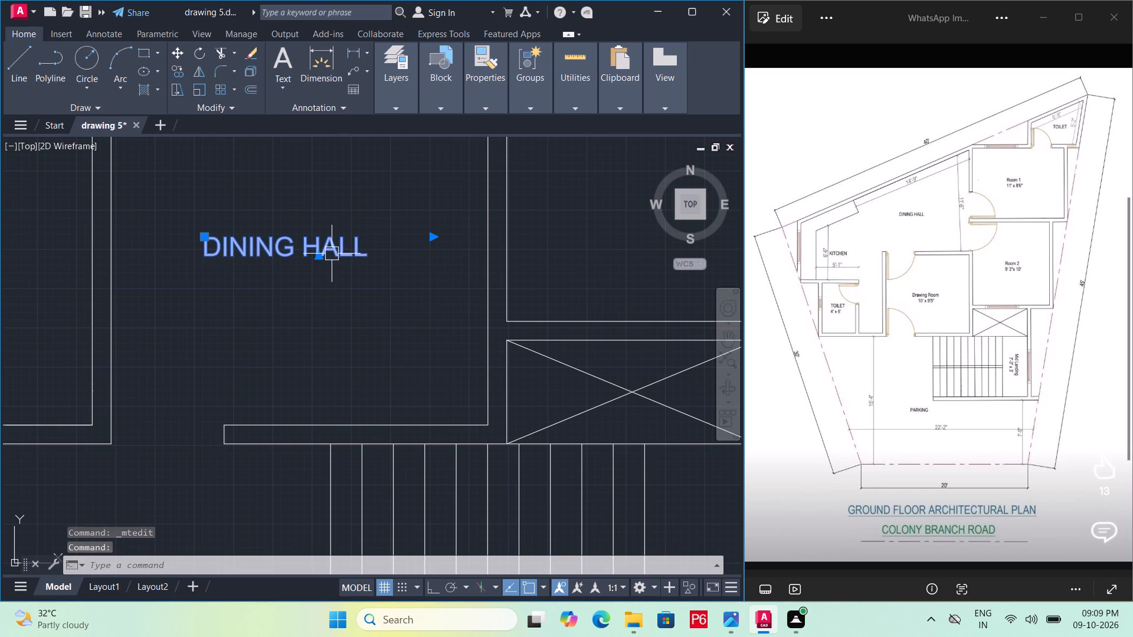
pyautogui.click(381, 245)
pyautogui.press('BackSpace')
pyautogui.press('BackSpace')
pyautogui.press('BackSpace')
pyautogui.press('BackSpace')
pyautogui.press('BackSpace')
pyautogui.press('BackSpace')
pyautogui.press('BackSpace')
pyautogui.press('BackSpace')
pyautogui.press('BackSpace')
pyautogui.press('BackSpace')
pyautogui.press('BackSpace')
pyautogui.press('BackSpace')
pyautogui.press('BackSpace')
pyautogui.press('BackSpace')
pyautogui.press('BackSpace')
pyautogui.press('BackSpace')
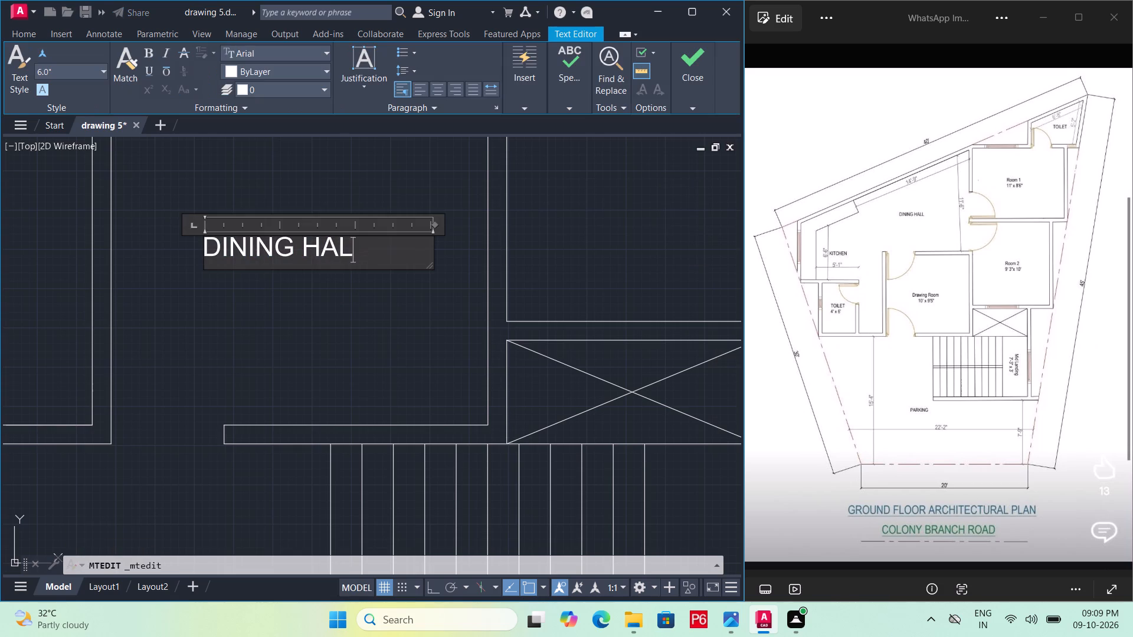
pyautogui.write('DRAWING')
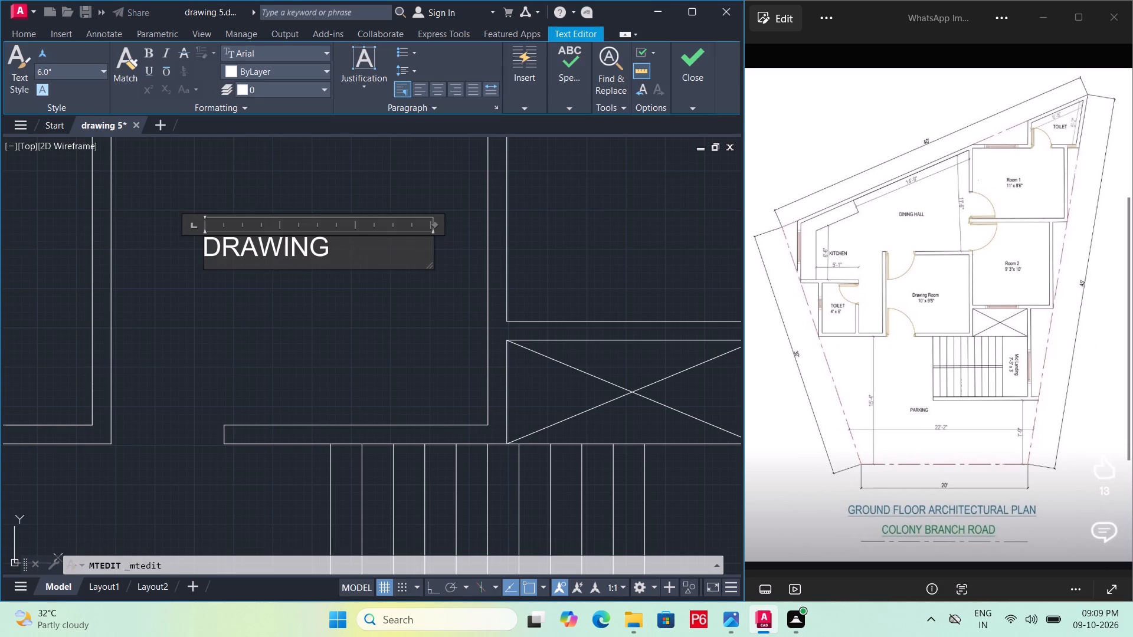
pyautogui.press('space')
pyautogui.write('ROOM')
pyautogui.press('Return')
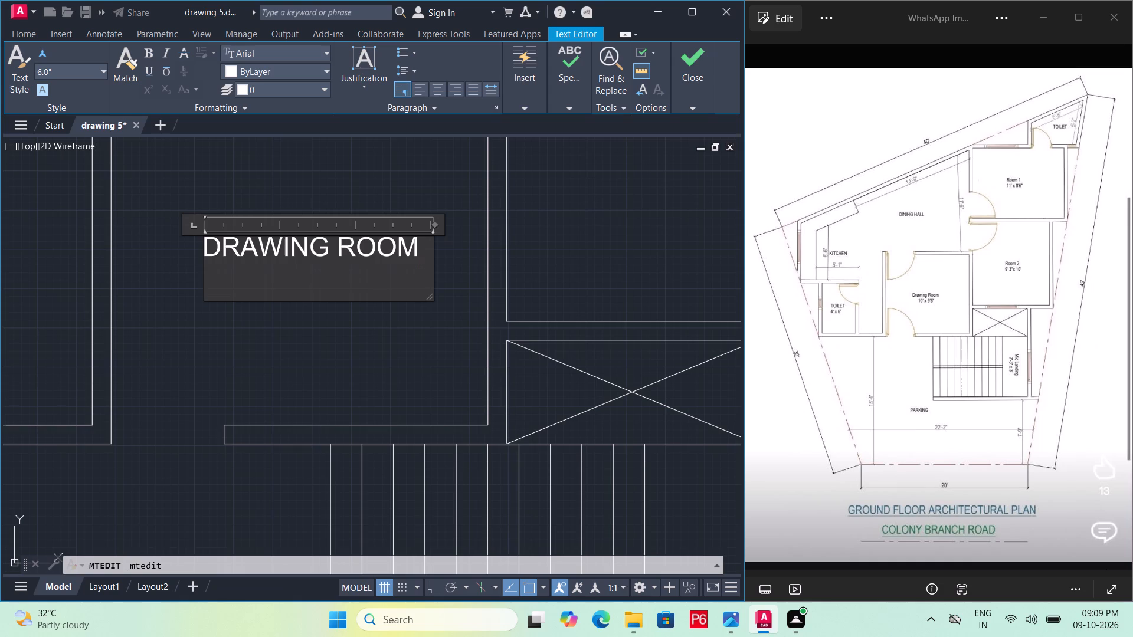
pyautogui.write("10'")
pyautogui.write('X9')
pyautogui.press('.')
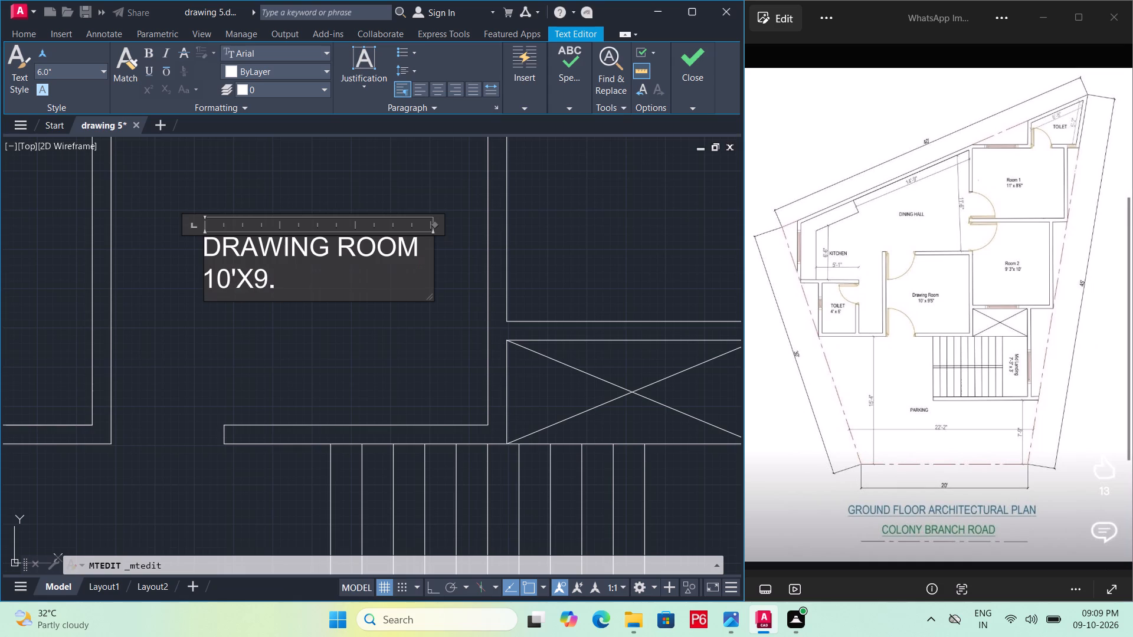
pyautogui.write('5"')
pyautogui.click(372, 331)
# Set the DRAWING ROOM label's justification to Top center and save the drawing.
pyautogui.click(274, 258)
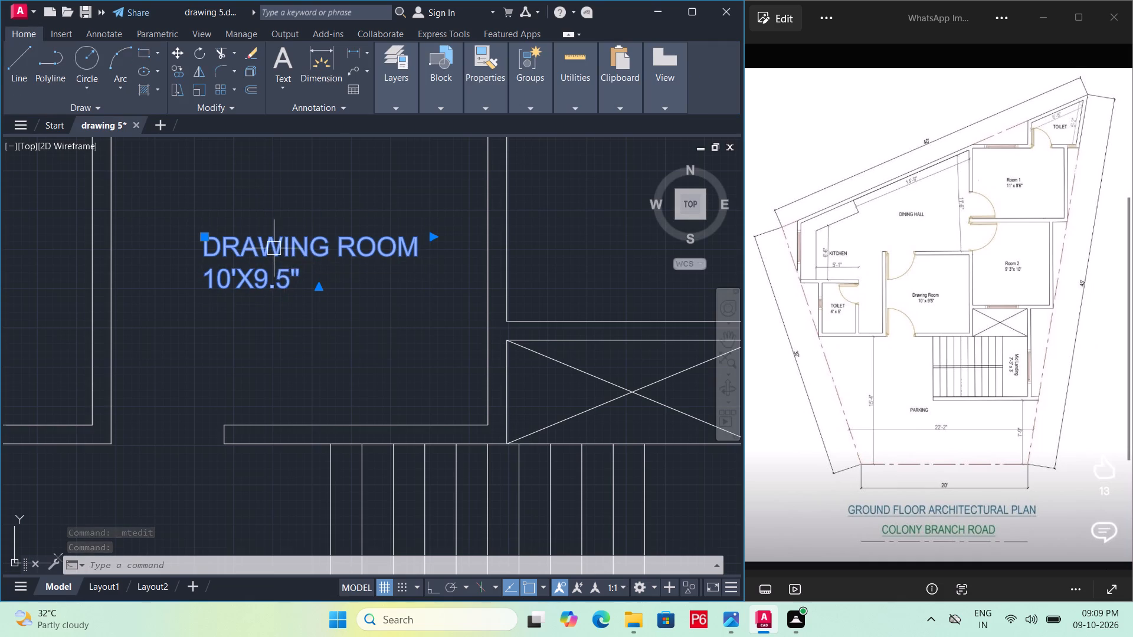
pyautogui.rightClick(274, 248)
pyautogui.click(348, 575)
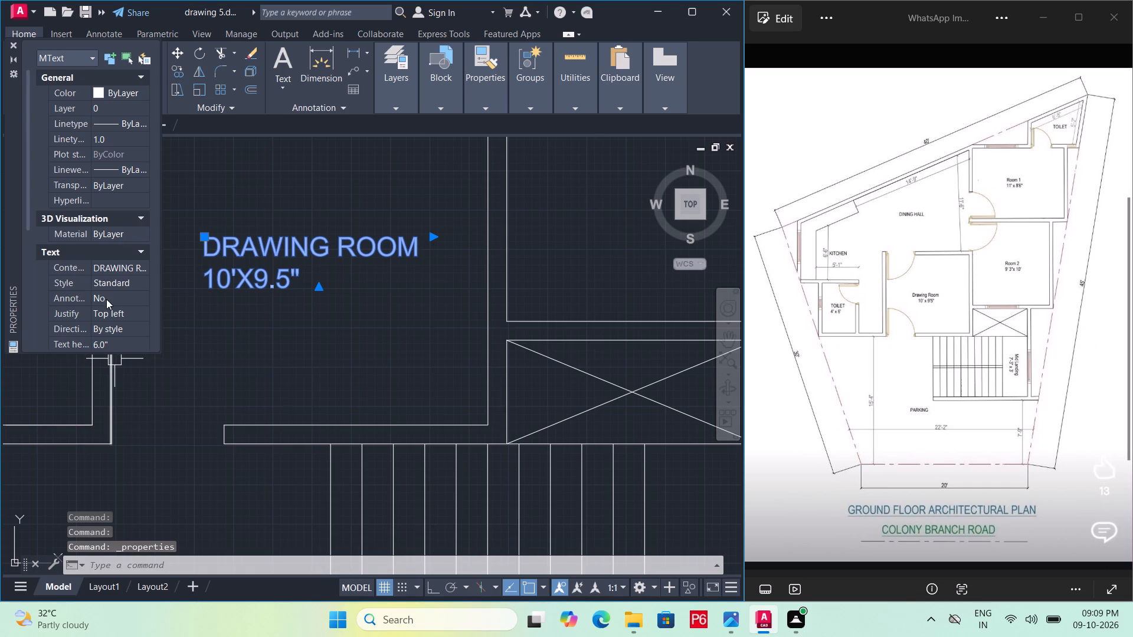
pyautogui.doubleClick(137, 312)
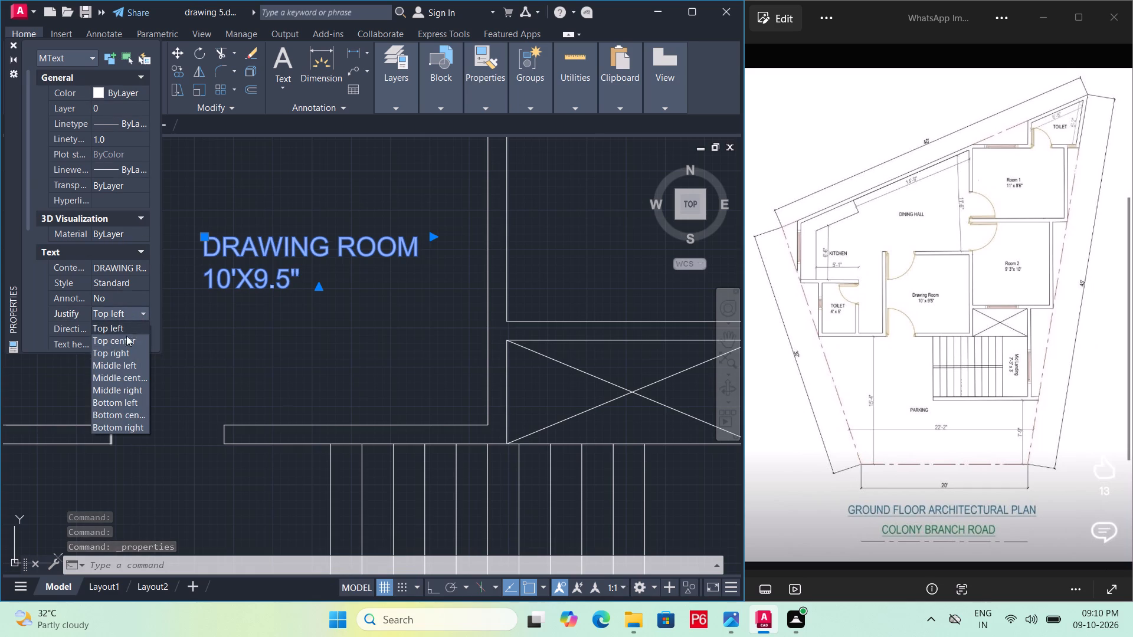
pyautogui.click(123, 343)
pyautogui.press('Escape')
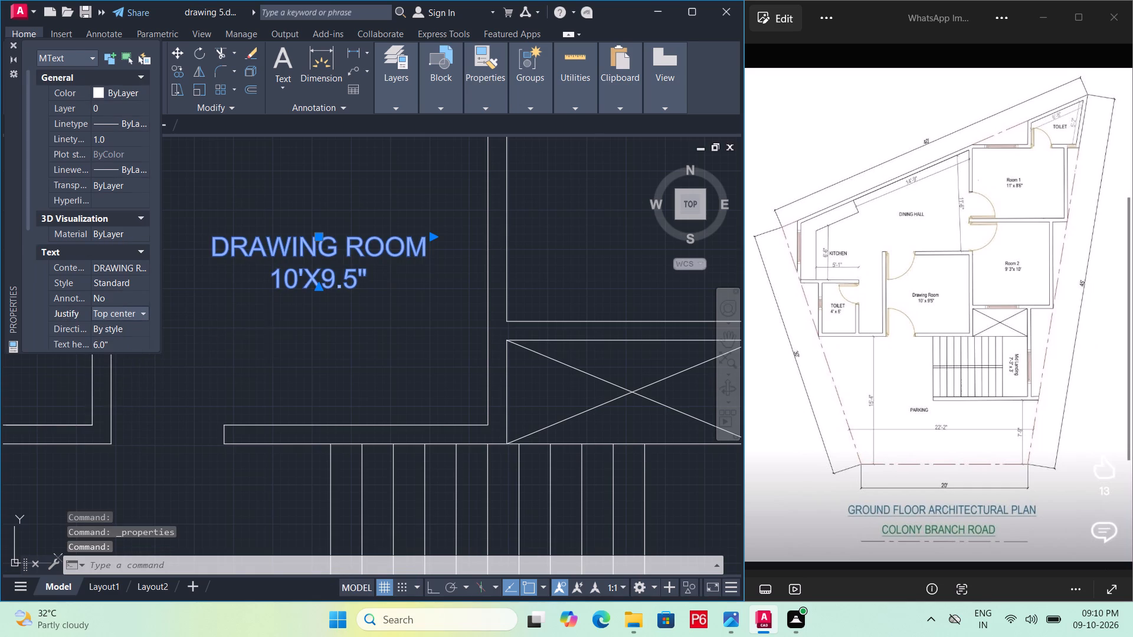
pyautogui.click(15, 44)
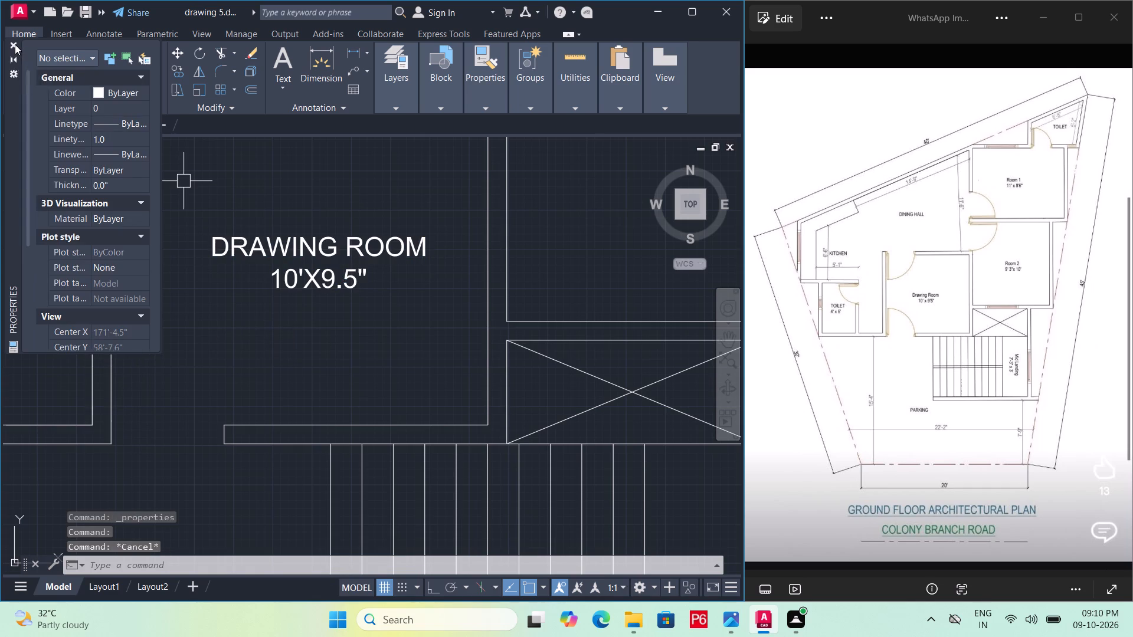
pyautogui.hotkey('ctrl', 's')
pyautogui.hotkey('ctrl', 's')
pyautogui.hotkey('ctrl', 's')
# Replace the copied DINING HALL label in the toilet below the kitchen with TOILET and a second line reading 4'X6'.
pyautogui.scroll(-1, 269, 277)
pyautogui.moveTo(274, 293); pyautogui.dragTo(297, 338, button='middle')
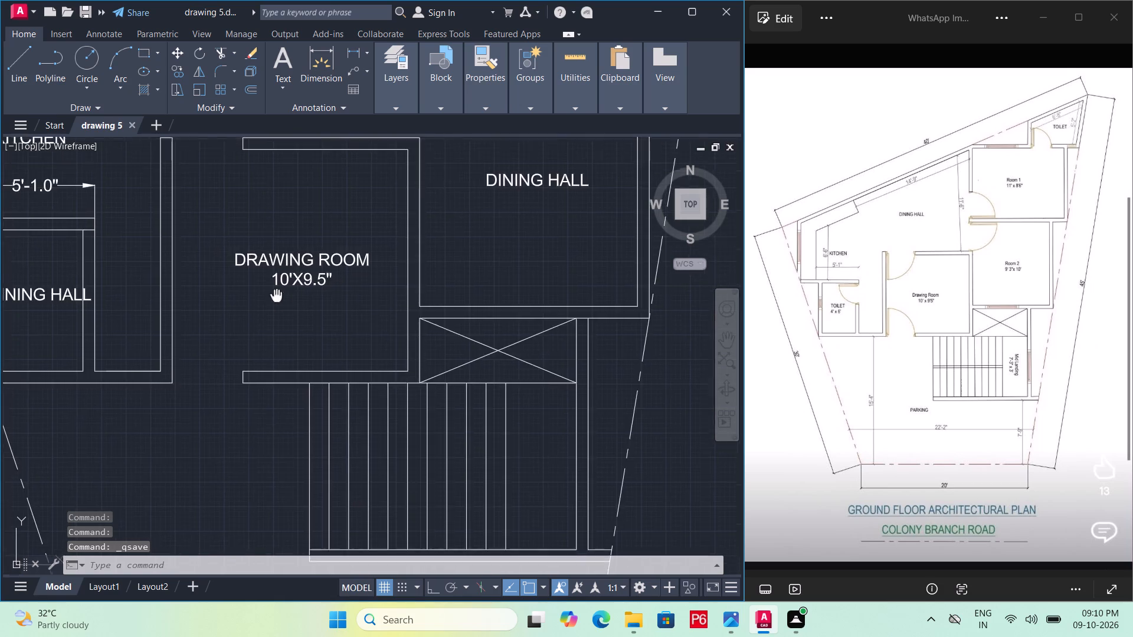
pyautogui.moveTo(297, 338); pyautogui.dragTo(328, 372, button='middle')
pyautogui.scroll(-1, 336, 346)
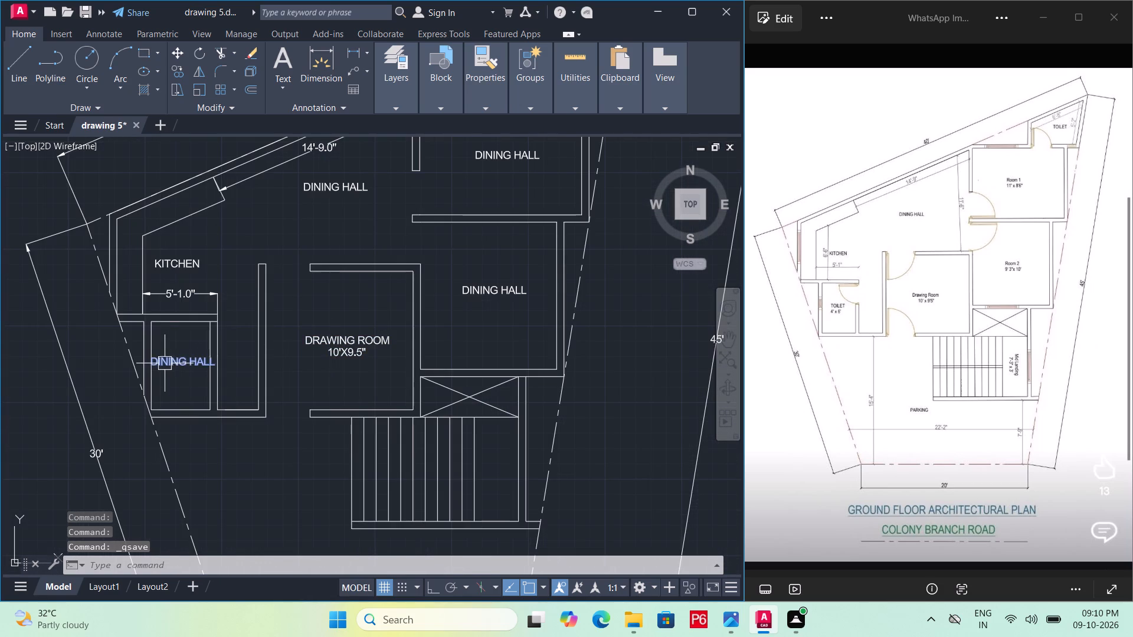
pyautogui.doubleClick(165, 363)
pyautogui.click(220, 366)
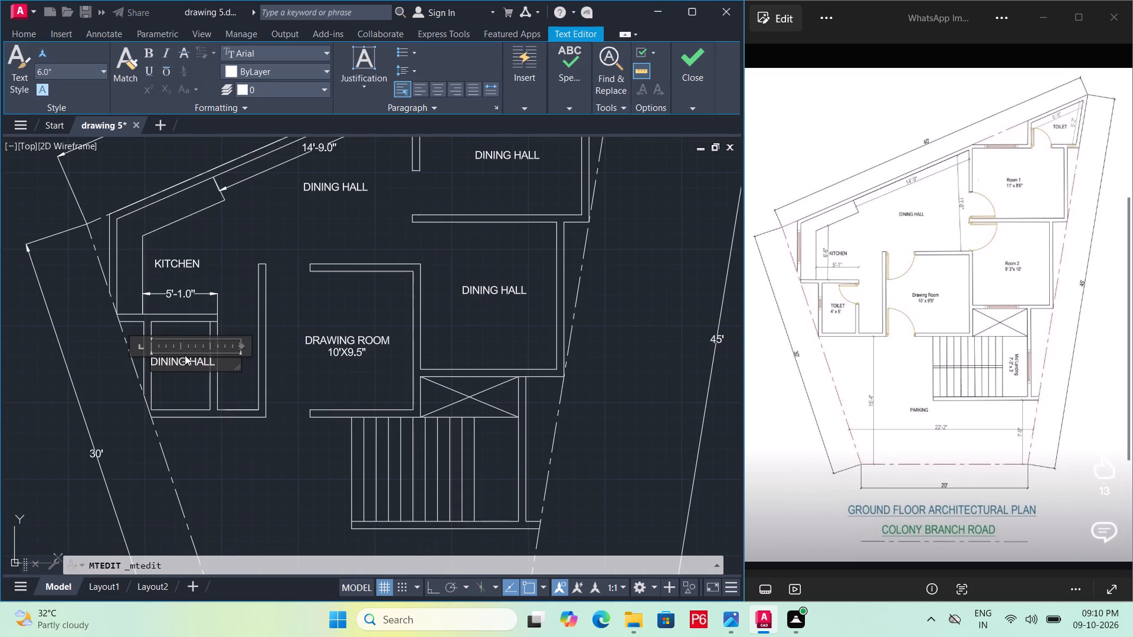
pyautogui.click(165, 356)
pyautogui.click(220, 363)
pyautogui.moveTo(220, 363); pyautogui.dragTo(157, 363)
pyautogui.press('BackSpace')
pyautogui.write('TO')
pyautogui.press('l')
pyautogui.press('BackSpace')
pyautogui.write('ILET')
pyautogui.press('Return')
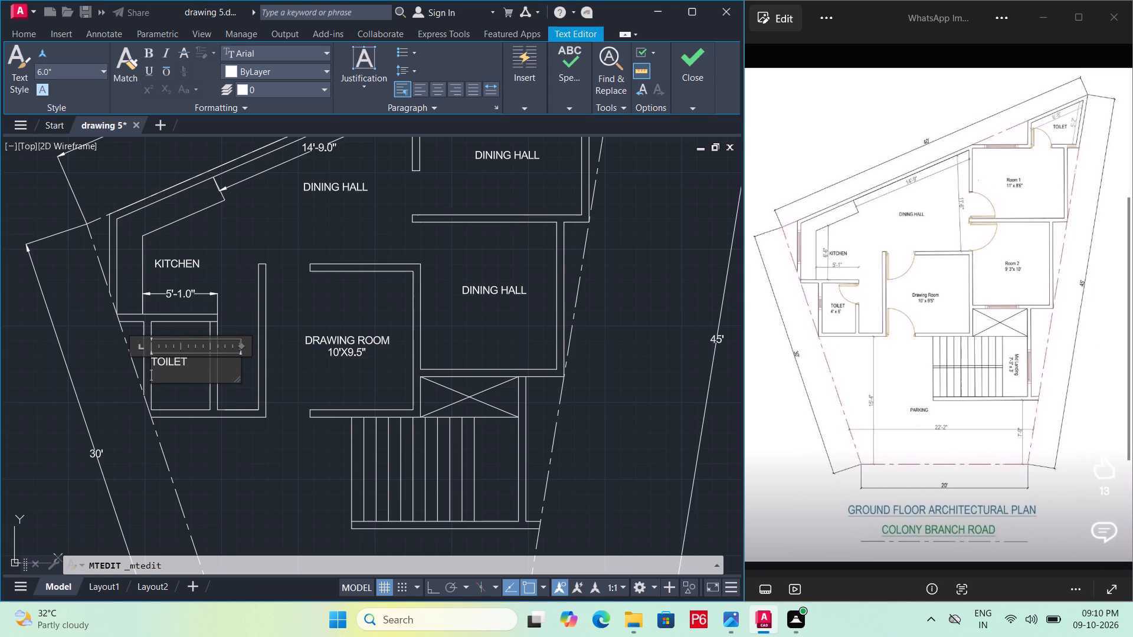
pyautogui.write("4'X6'")
pyautogui.click(238, 299)
# Set the TOILET 4'X6' label's justification to Top center.
pyautogui.click(171, 369)
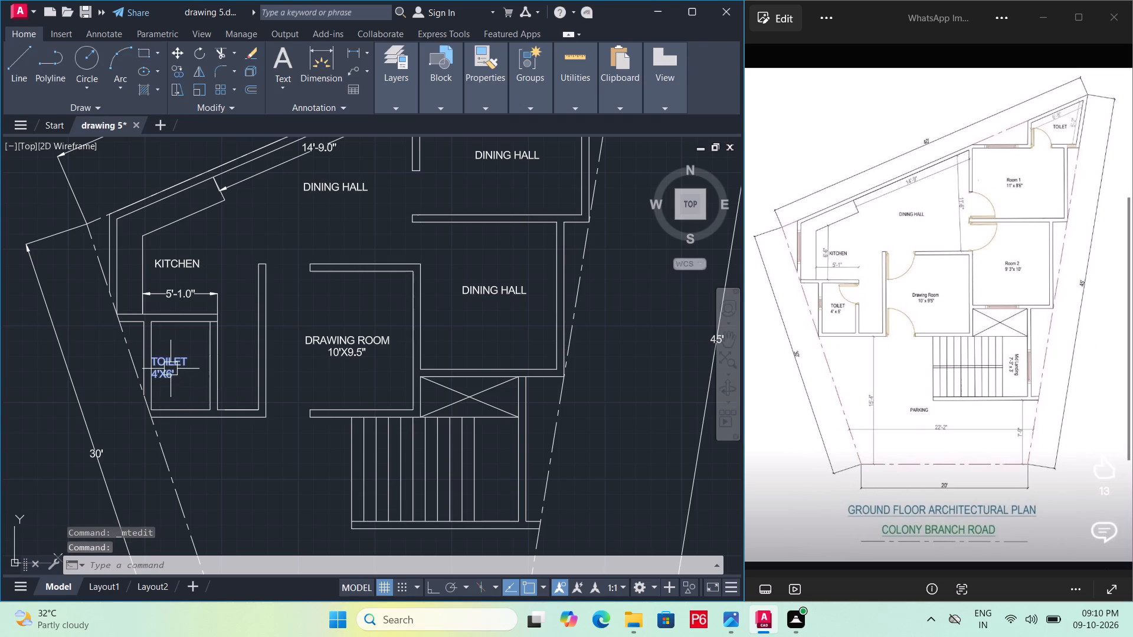
pyautogui.rightClick(159, 360)
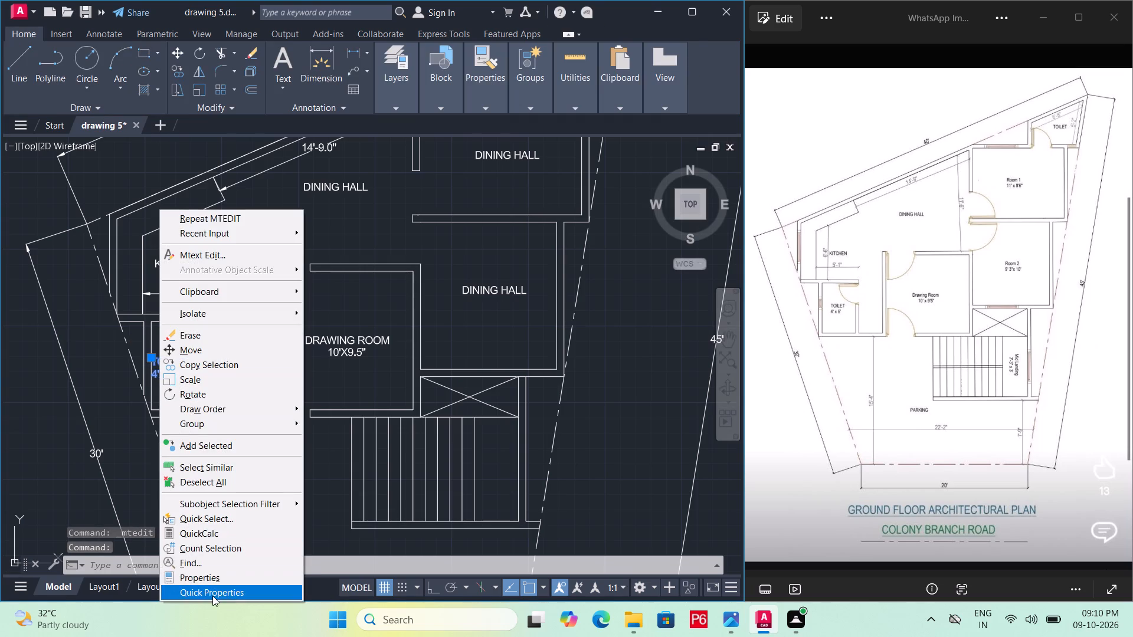
pyautogui.click(221, 580)
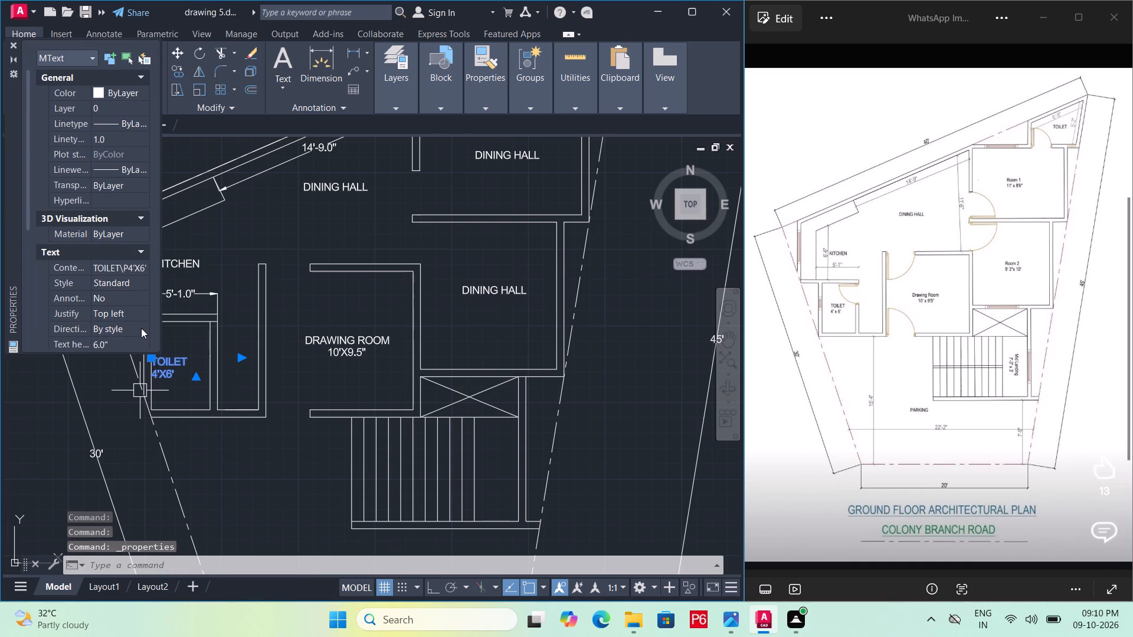
pyautogui.doubleClick(140, 314)
pyautogui.click(123, 343)
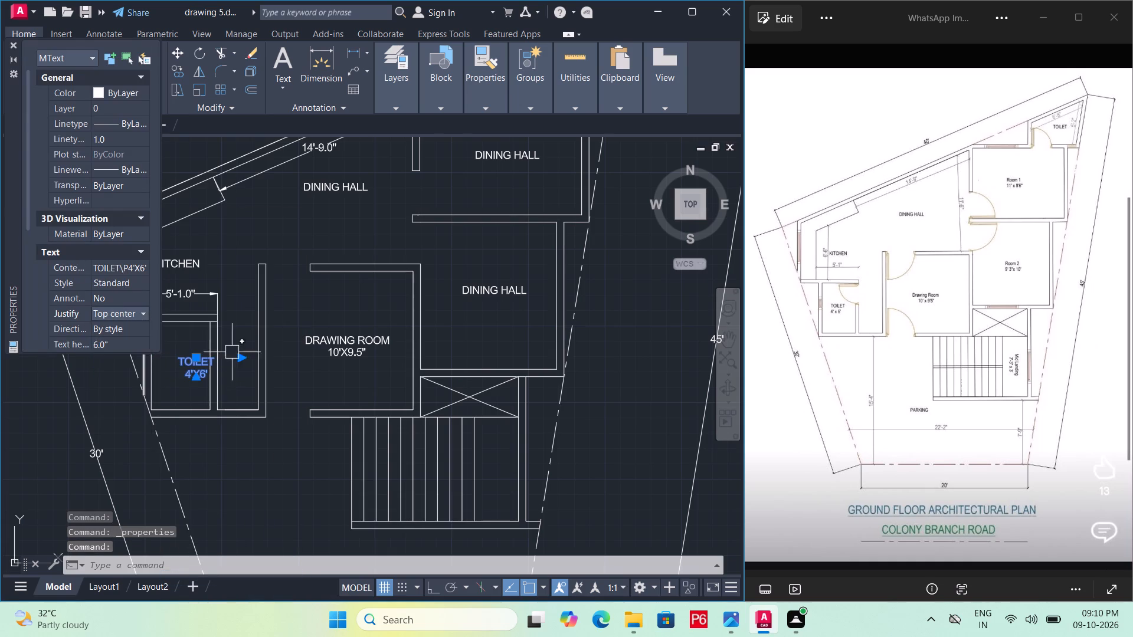
pyautogui.press('Escape')
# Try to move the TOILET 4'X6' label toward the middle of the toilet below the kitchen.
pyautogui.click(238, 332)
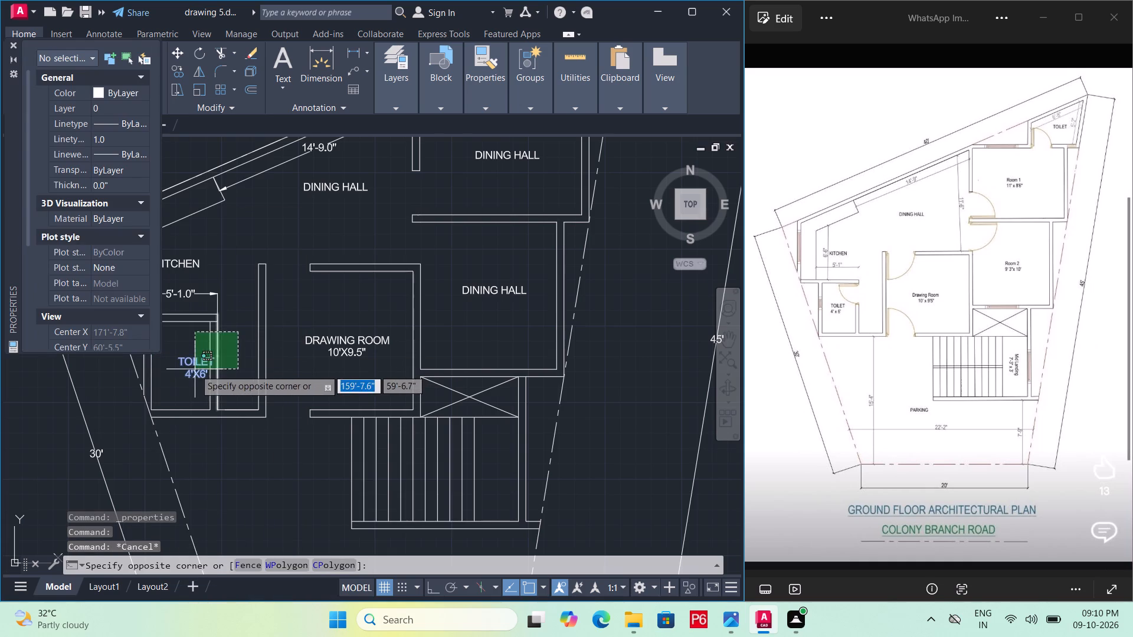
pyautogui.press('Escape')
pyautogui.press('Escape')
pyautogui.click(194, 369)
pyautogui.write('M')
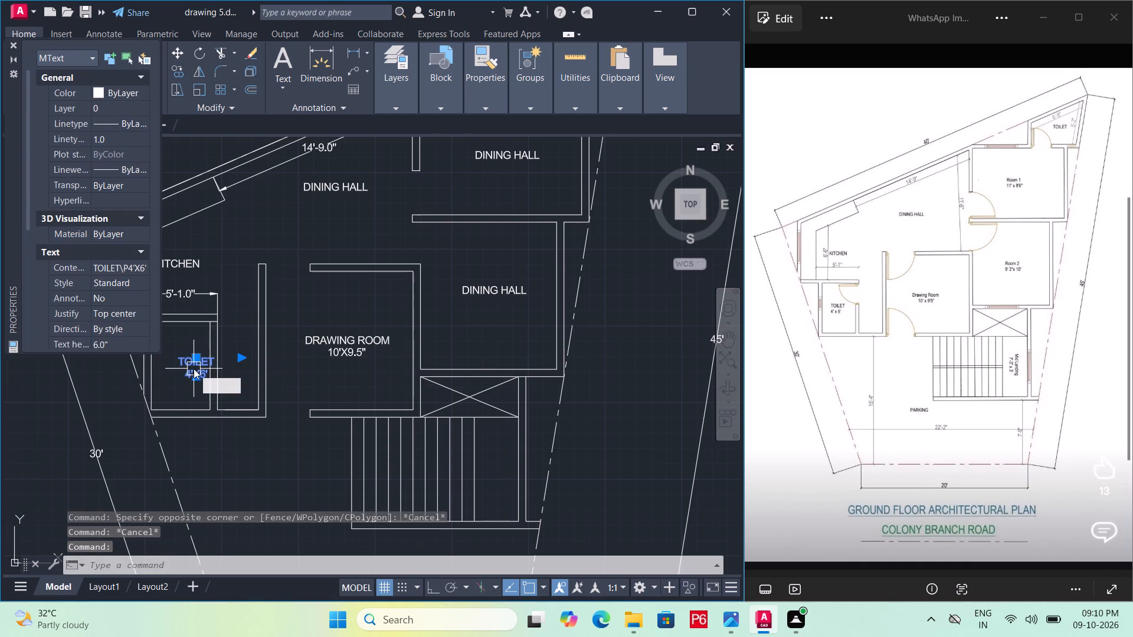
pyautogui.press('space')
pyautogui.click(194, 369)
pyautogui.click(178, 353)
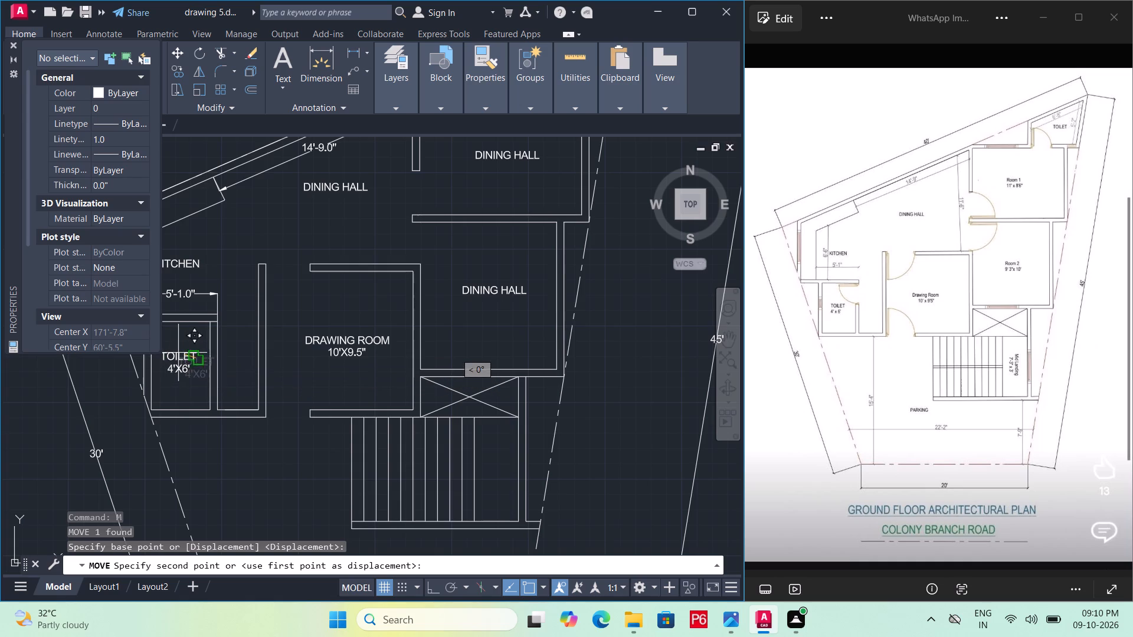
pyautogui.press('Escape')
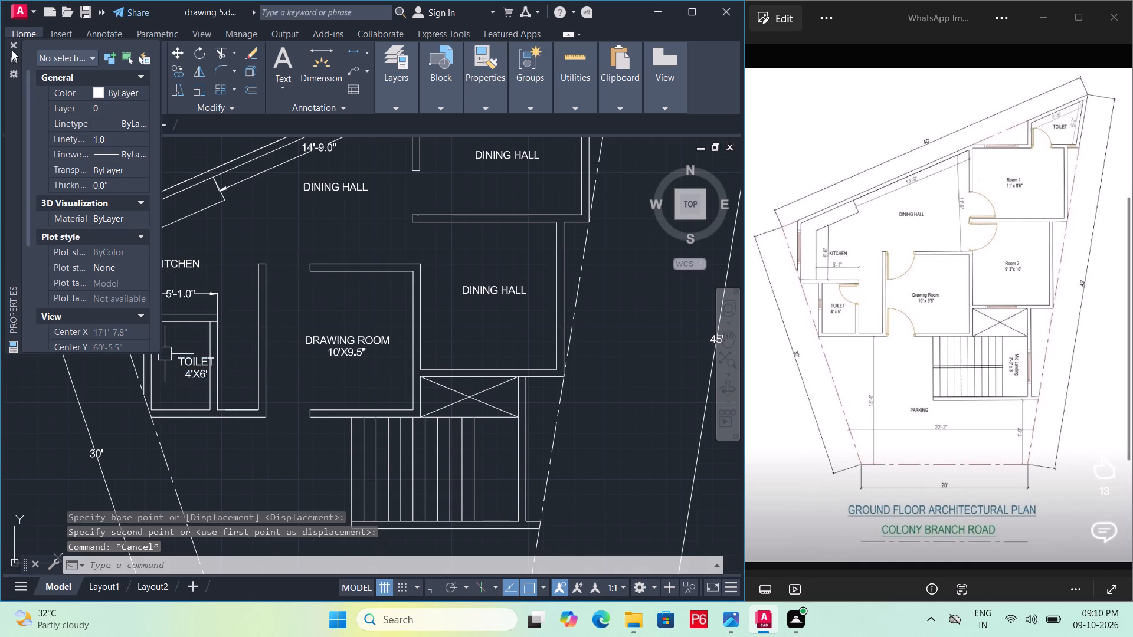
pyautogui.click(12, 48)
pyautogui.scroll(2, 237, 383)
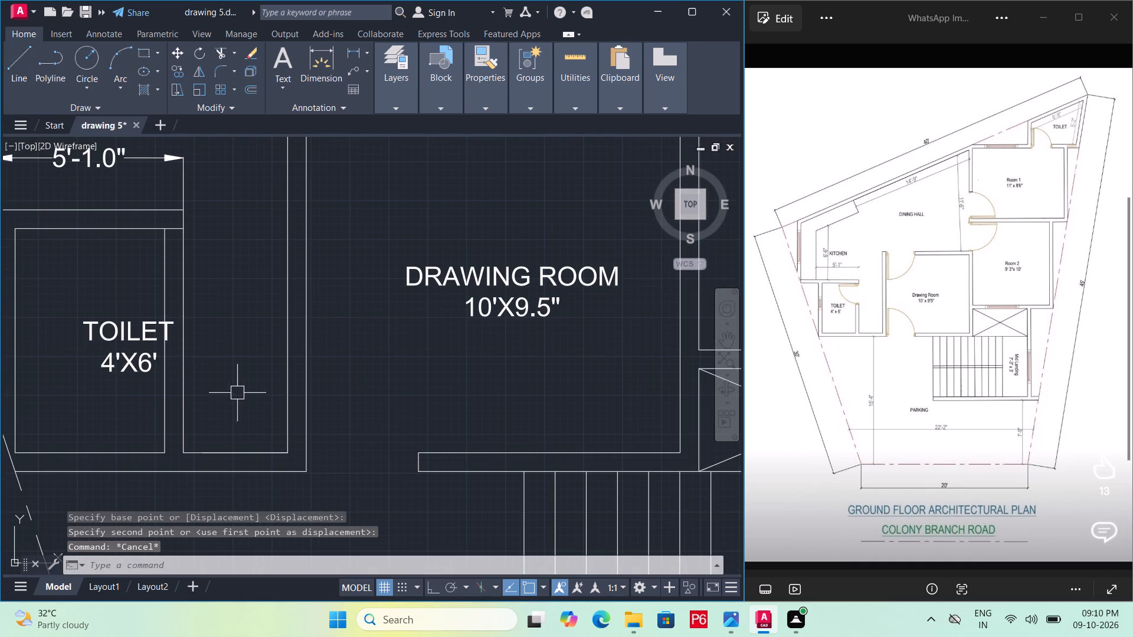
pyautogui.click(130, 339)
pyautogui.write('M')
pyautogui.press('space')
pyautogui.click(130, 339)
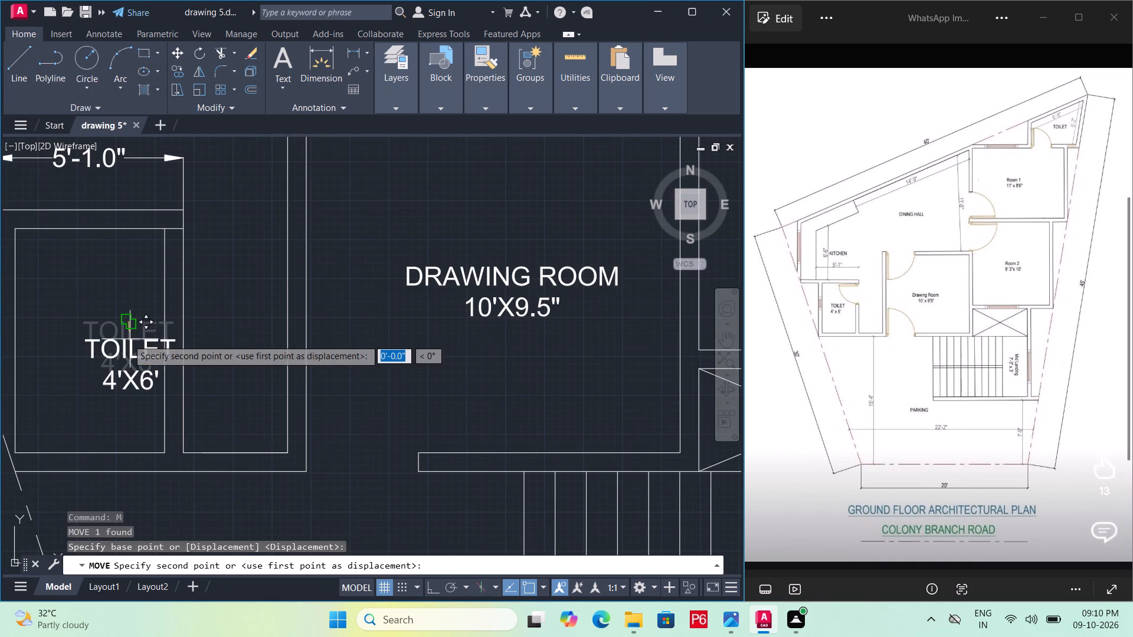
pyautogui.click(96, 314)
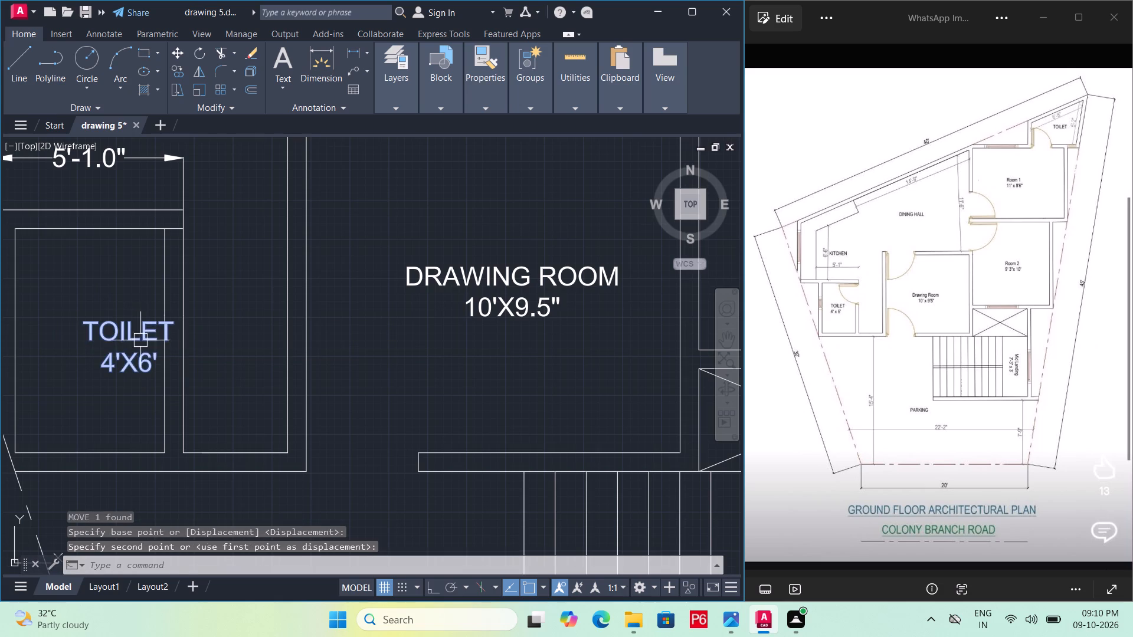
# Move the TOILET 4'X6' label slightly up and left so it sits clear of the toilet's inner wall line.
pyautogui.click(140, 339)
pyautogui.write('M')
pyautogui.press('space')
pyautogui.click(139, 338)
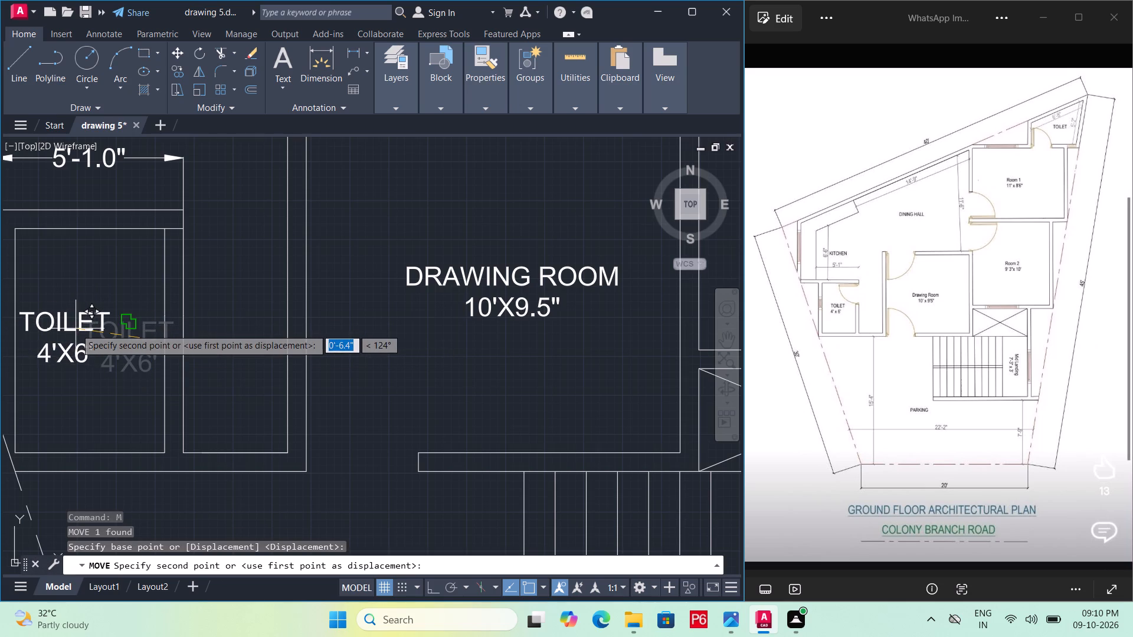
pyautogui.click(88, 330)
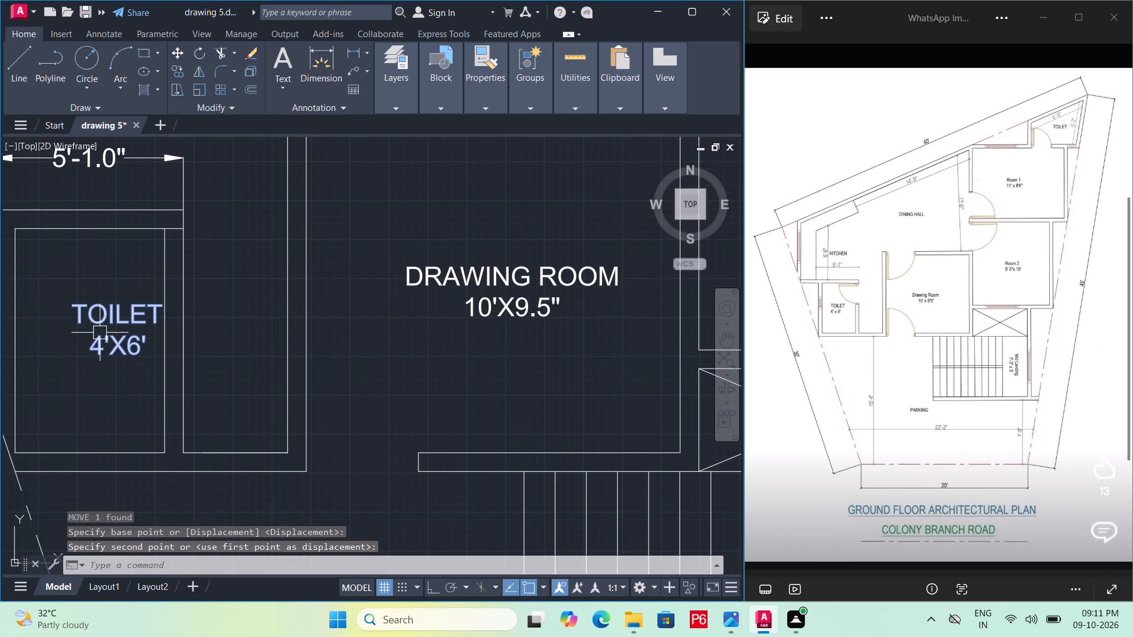
# Narrow the text frame of the TOILET 4'X6' label in the toilet below the kitchen.
pyautogui.moveTo(83, 340); pyautogui.dragTo(356, 363, button='middle')
pyautogui.click(376, 346)
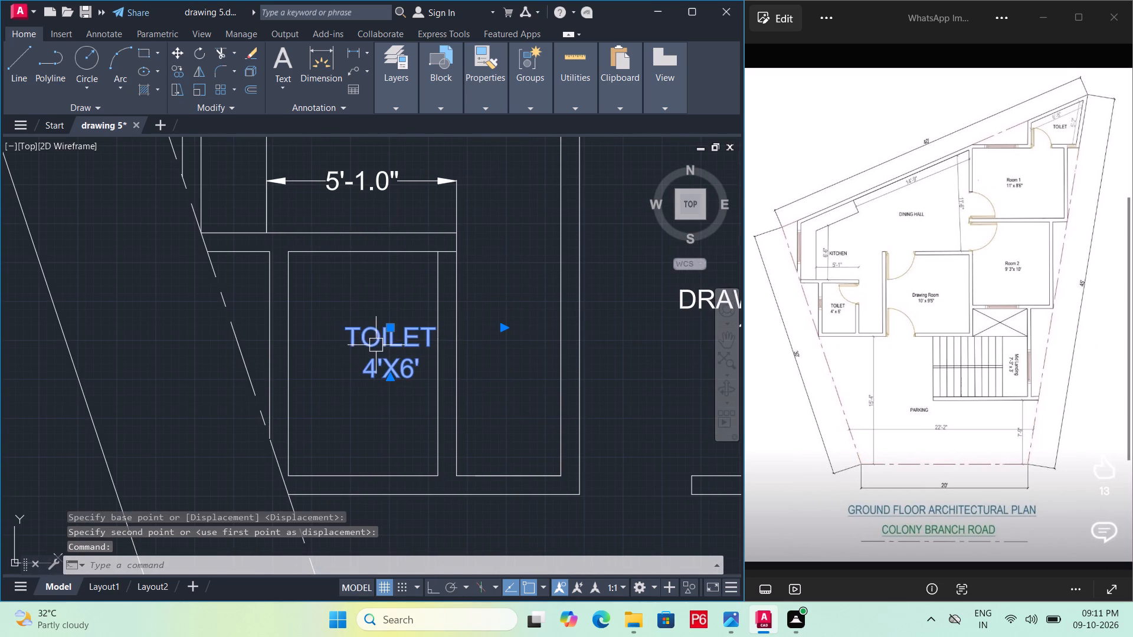
pyautogui.click(503, 327)
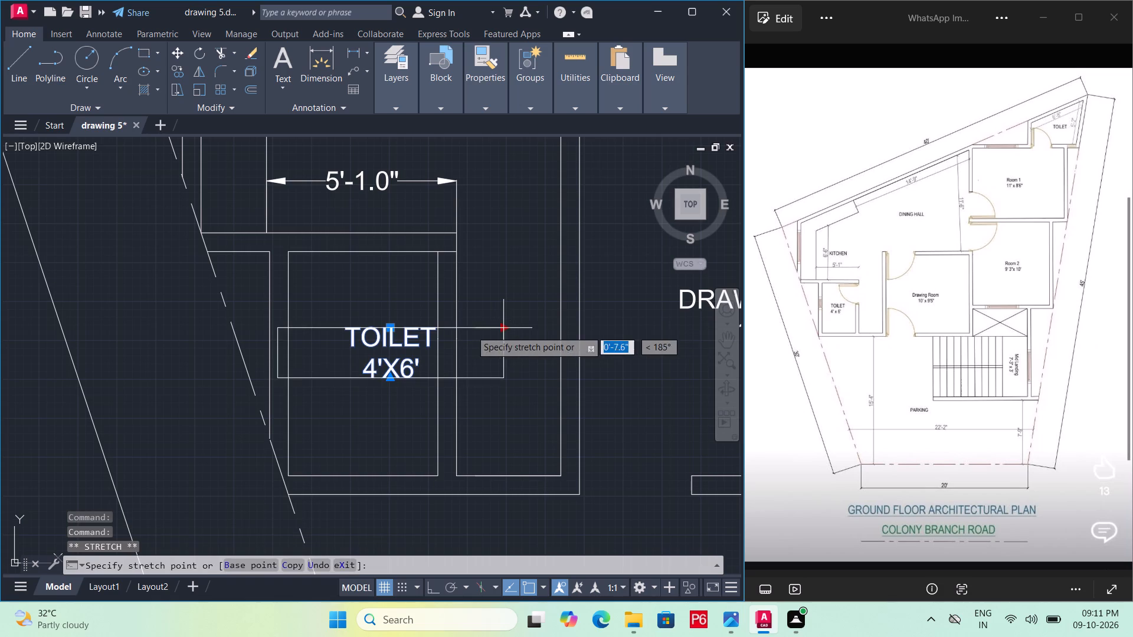
pyautogui.click(408, 327)
# Move the TOILET 4'X6' label to the middle of the toilet below the kitchen.
pyautogui.press('m')
pyautogui.press('space')
pyautogui.click(398, 342)
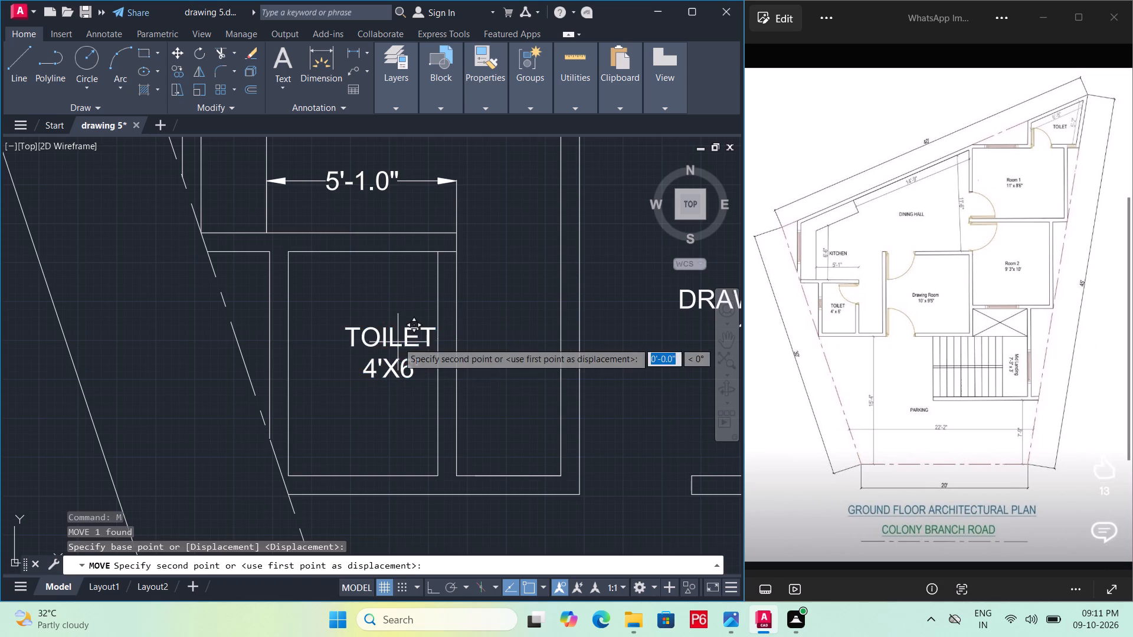
pyautogui.click(363, 363)
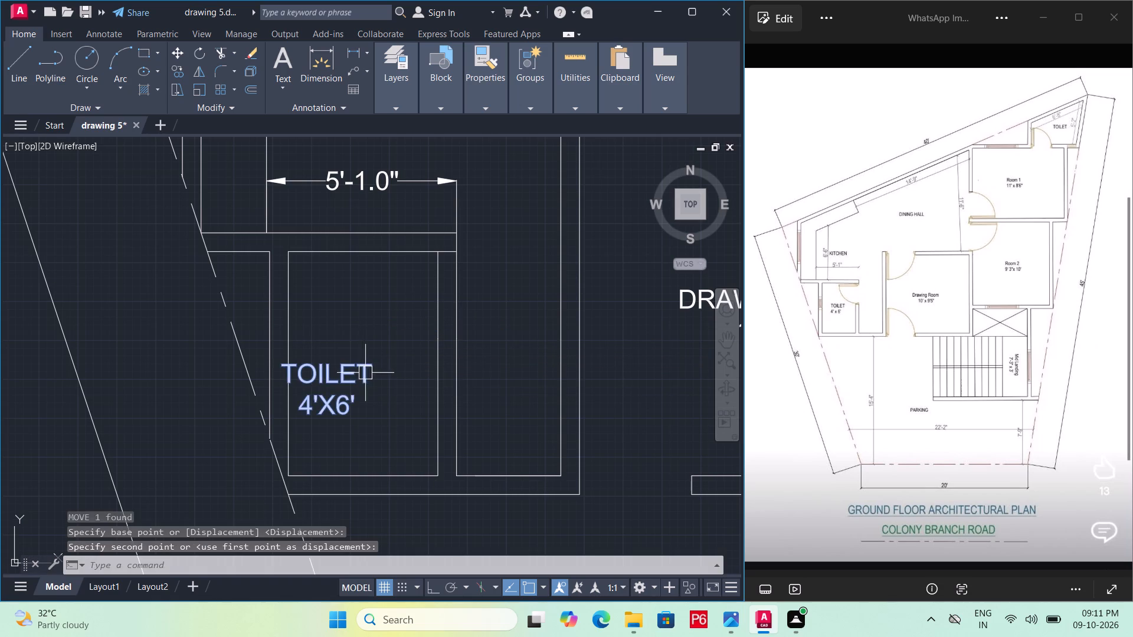
pyautogui.click(344, 377)
pyautogui.press('m')
pyautogui.press('space')
pyautogui.doubleClick(343, 377)
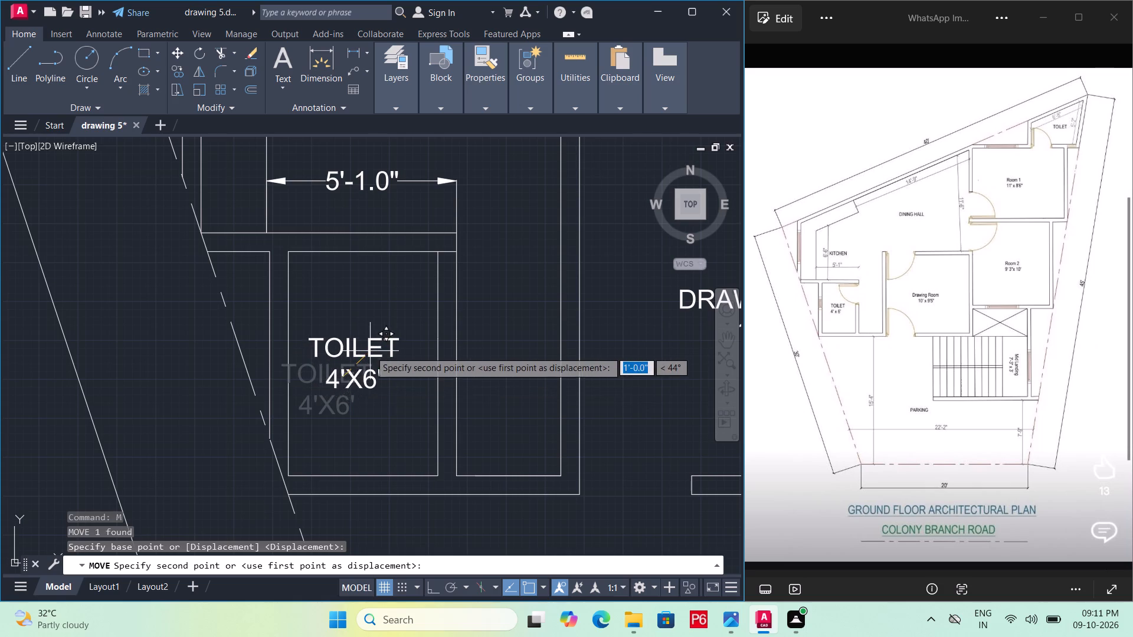
pyautogui.doubleClick(371, 349)
# Save the drawing.
pyautogui.hotkey('ctrl', 's')
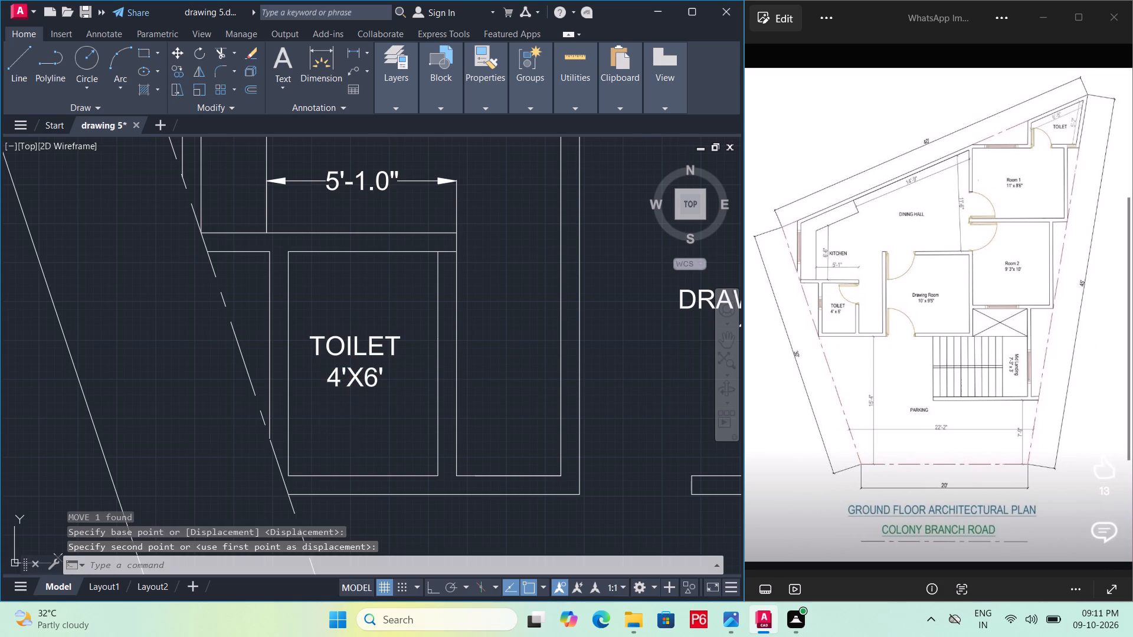
pyautogui.hotkey('ctrl', 's')
# Replace the copied DINING HALL label in the room above the crossed shaft with ROOM 2 and a second line reading 9'3"X10'.
pyautogui.scroll(-2, 337, 435)
pyautogui.moveTo(318, 432); pyautogui.dragTo(254, 451, button='middle')
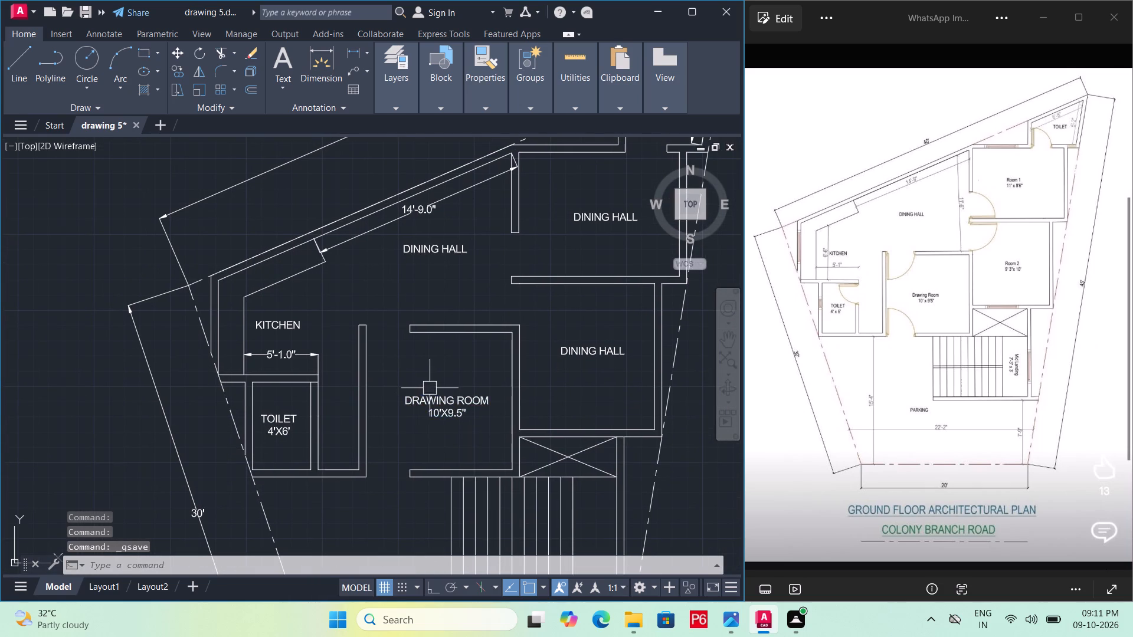
pyautogui.moveTo(431, 421); pyautogui.dragTo(347, 403, button='middle')
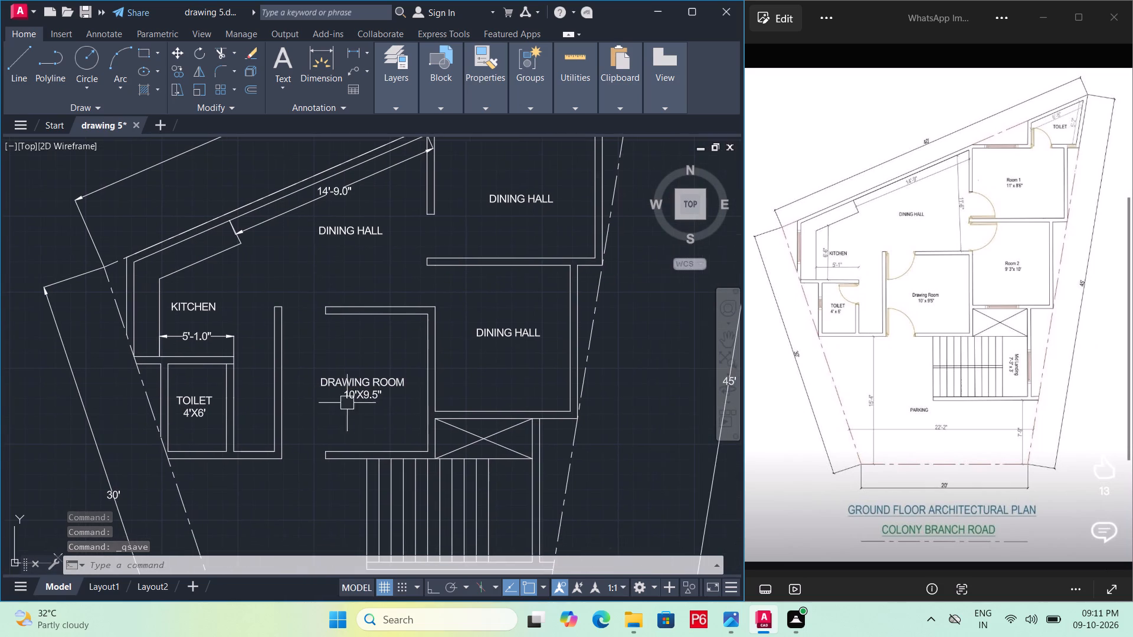
pyautogui.doubleClick(514, 333)
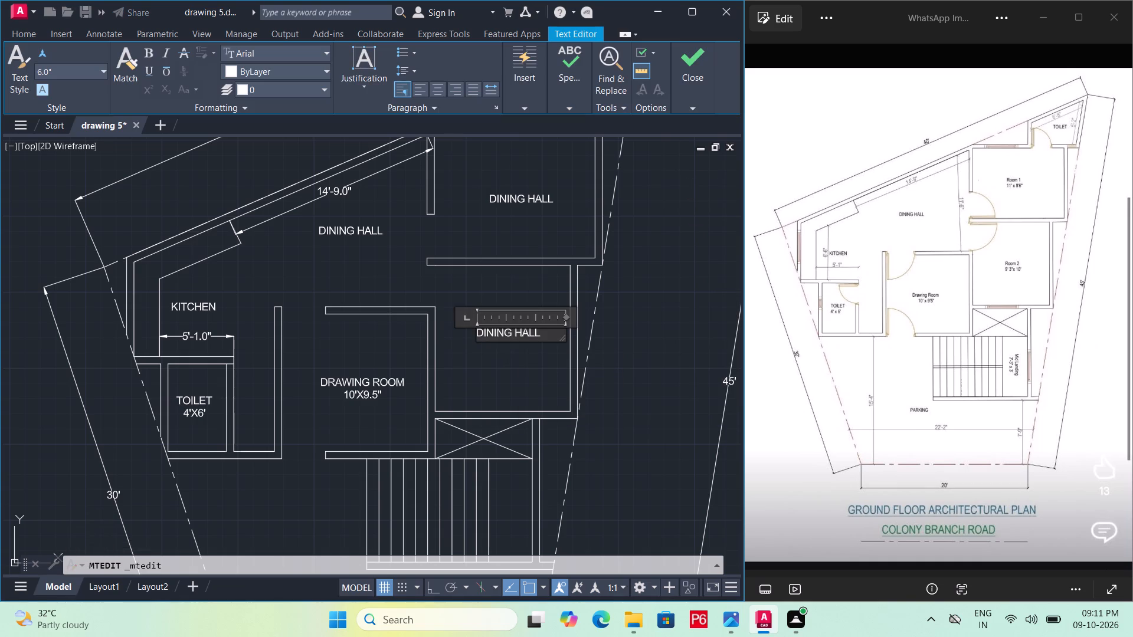
pyautogui.click(538, 337)
pyautogui.press('BackSpace')
pyautogui.press('BackSpace')
pyautogui.press('BackSpace')
pyautogui.press('BackSpace')
pyautogui.press('BackSpace')
pyautogui.press('BackSpace')
pyautogui.press('BackSpace')
pyautogui.press('BackSpace')
pyautogui.press('BackSpace')
pyautogui.press('BackSpace')
pyautogui.press('BackSpace')
pyautogui.press('BackSpace')
pyautogui.press('BackSpace')
pyautogui.press('BackSpace')
pyautogui.press('BackSpace')
pyautogui.press('BackSpace')
pyautogui.press('BackSpace')
pyautogui.press('BackSpace')
pyautogui.press('BackSpace')
pyautogui.press('BackSpace')
pyautogui.write('RPP')
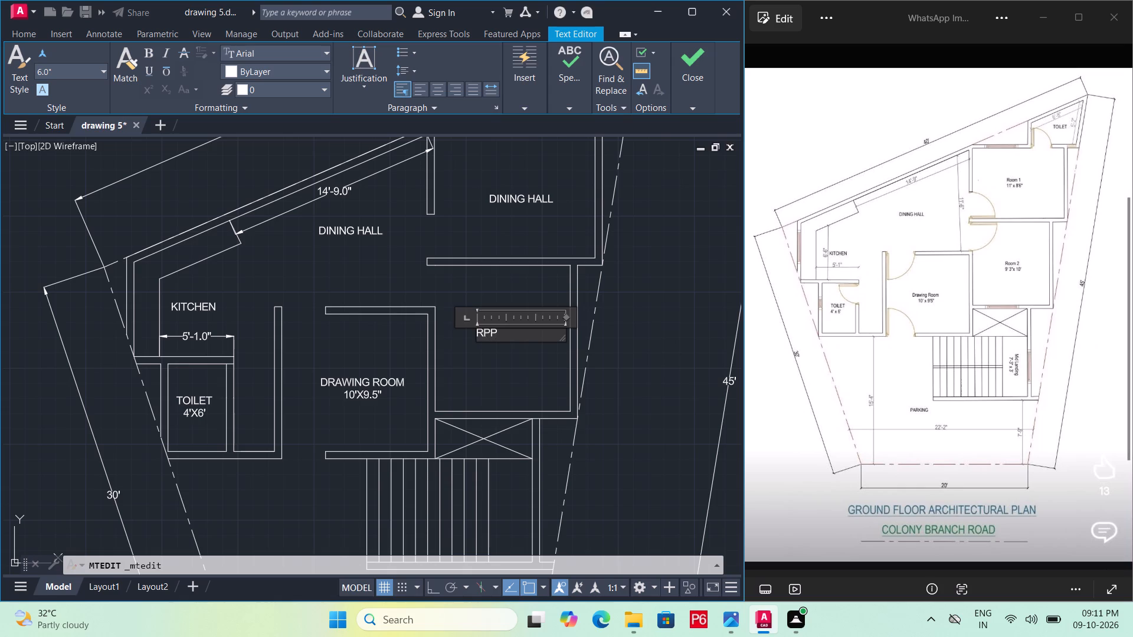
pyautogui.press('BackSpace')
pyautogui.press('BackSpace')
pyautogui.write('OOM')
pyautogui.press('space')
pyautogui.press('2')
pyautogui.press('Return')
pyautogui.write('9.3')
pyautogui.press('BackSpace')
pyautogui.press('BackSpace')
pyautogui.press("'")
pyautogui.write('3"')
pyautogui.press('x')
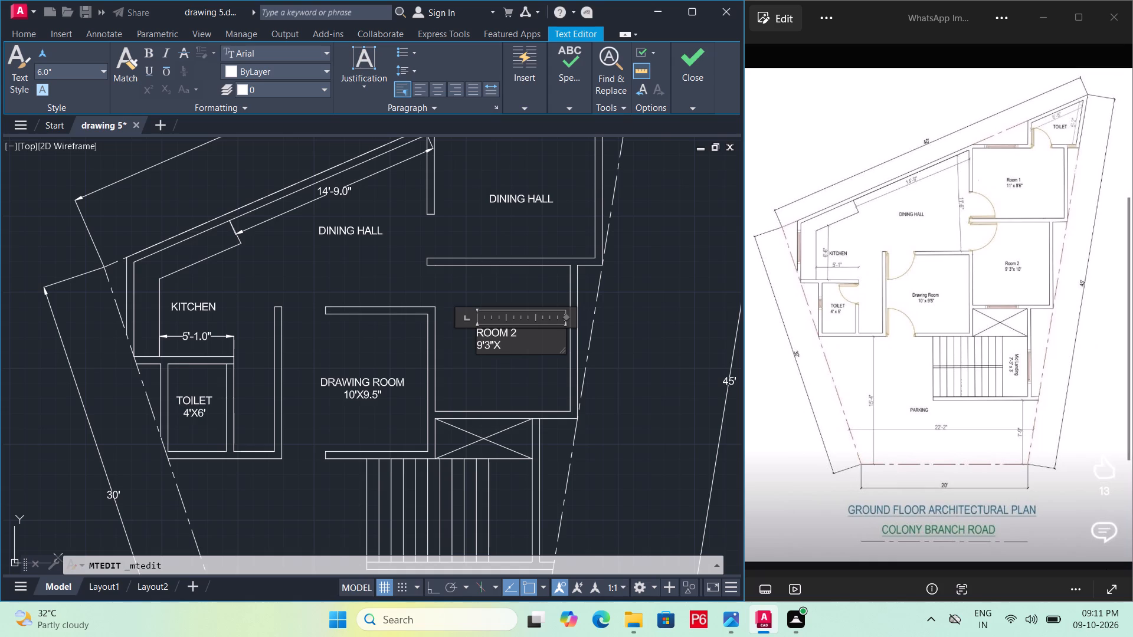
pyautogui.write("10'")
pyautogui.press('Return')
pyautogui.press('BackSpace')
pyautogui.click(508, 375)
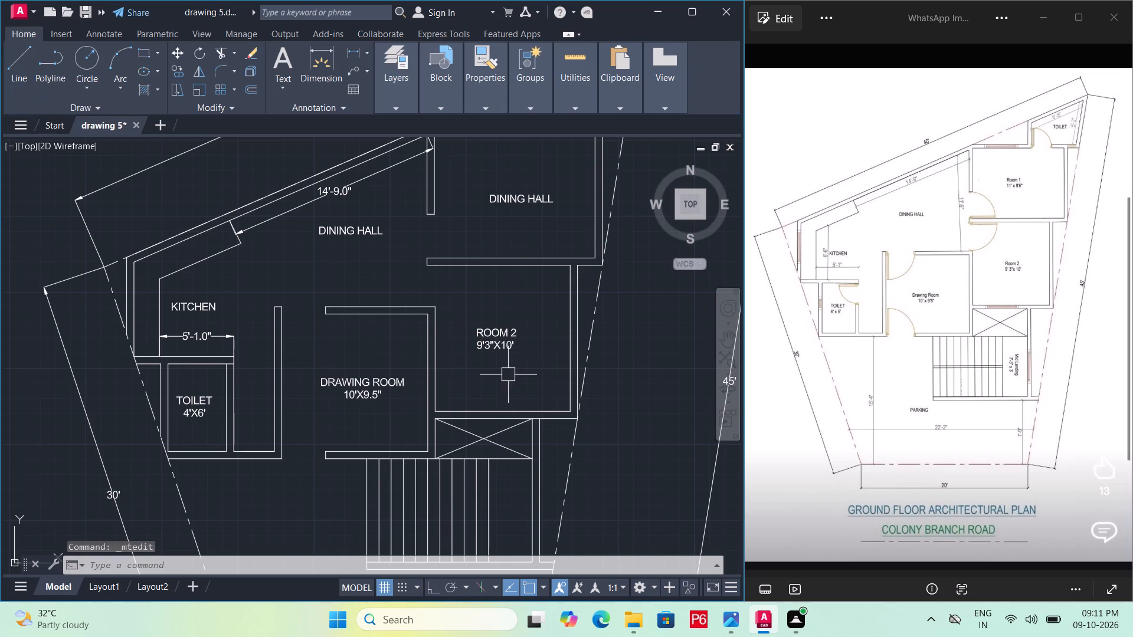
# Correct the size line of the DRAWING ROOM label to 10'X9'5".
pyautogui.doubleClick(353, 390)
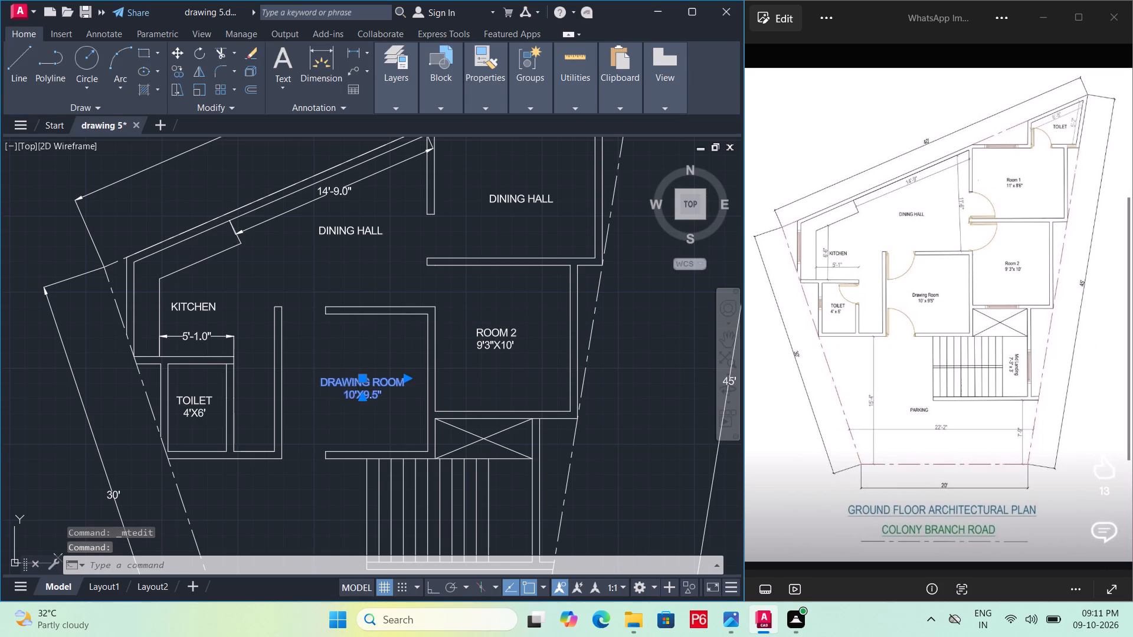
pyautogui.scroll(2, 374, 399)
pyautogui.doubleClick(369, 399)
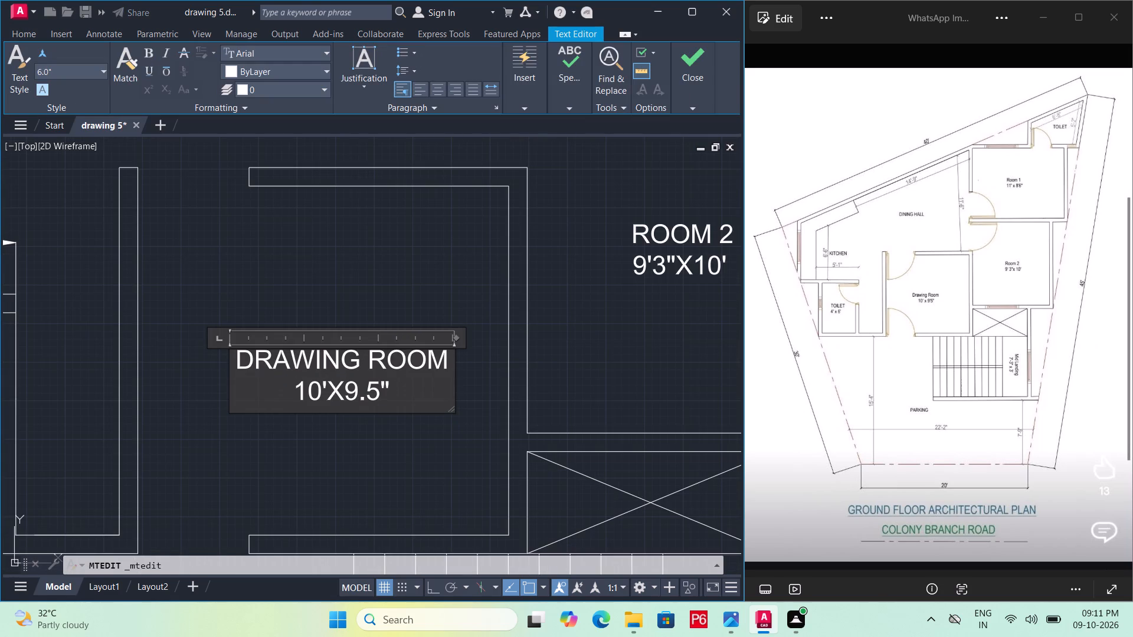
pyautogui.doubleClick(367, 394)
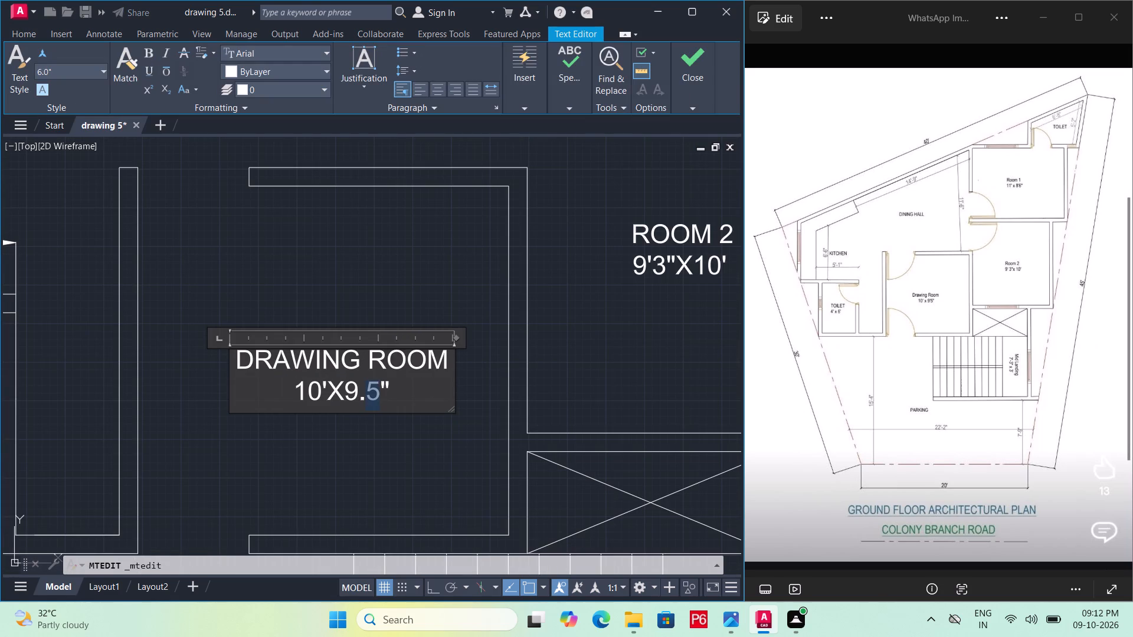
pyautogui.click(365, 392)
pyautogui.press('BackSpace')
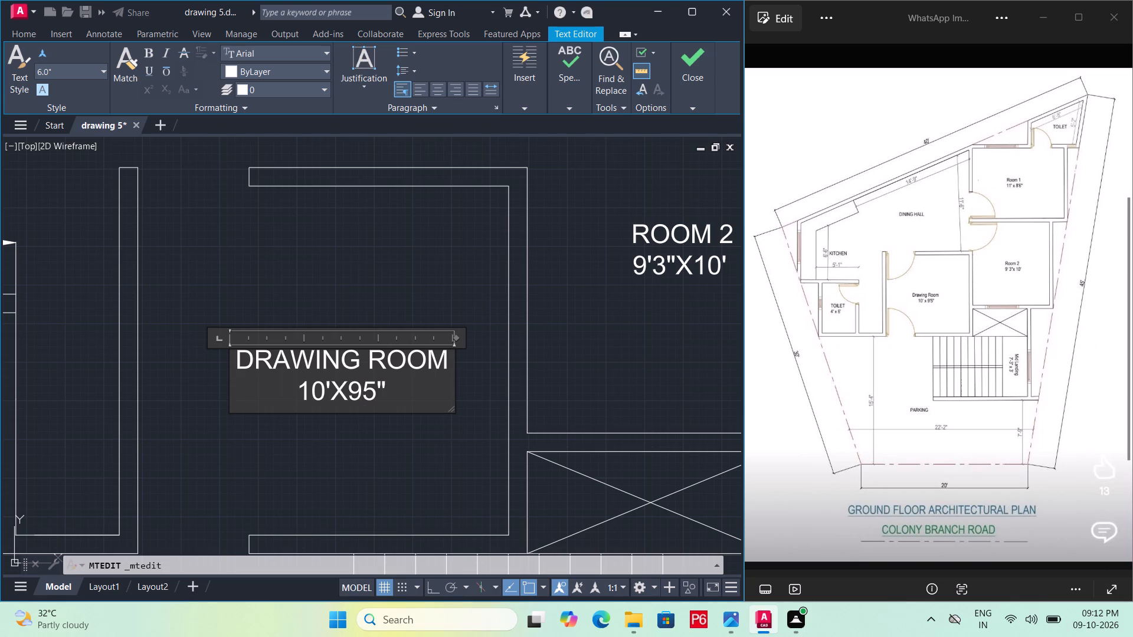
pyautogui.press("'")
pyautogui.click(421, 429)
# Replace the copied DINING HALL label in the room above ROOM 2 with ROOM 1 and a second line reading 11'X8'6".
pyautogui.scroll(-2, 391, 394)
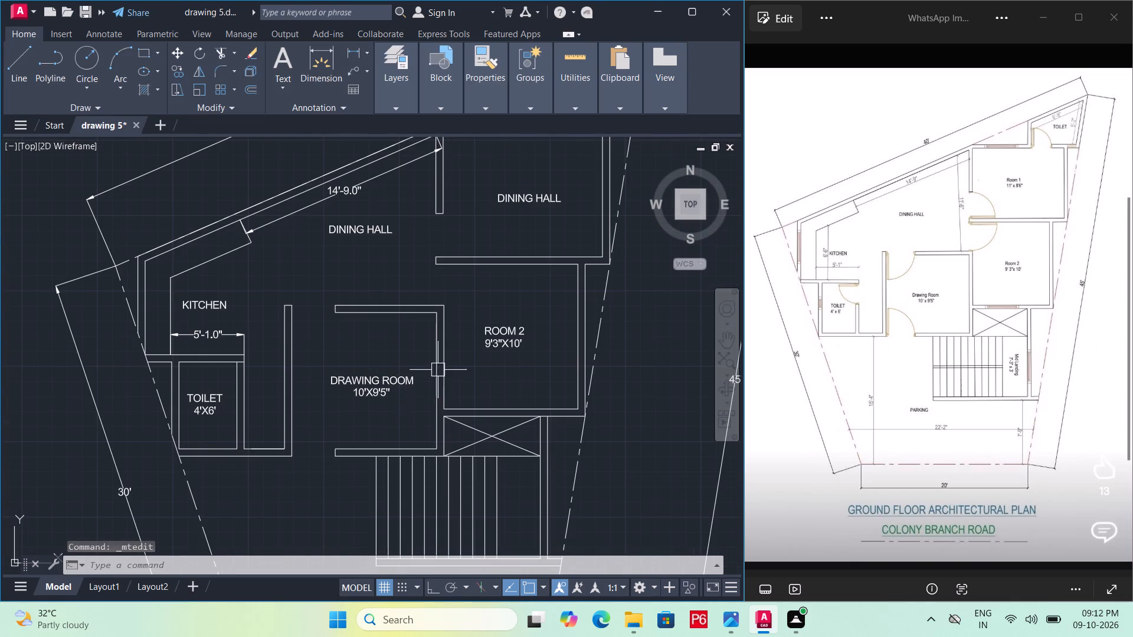
pyautogui.moveTo(529, 195); pyautogui.dragTo(514, 228, button='middle')
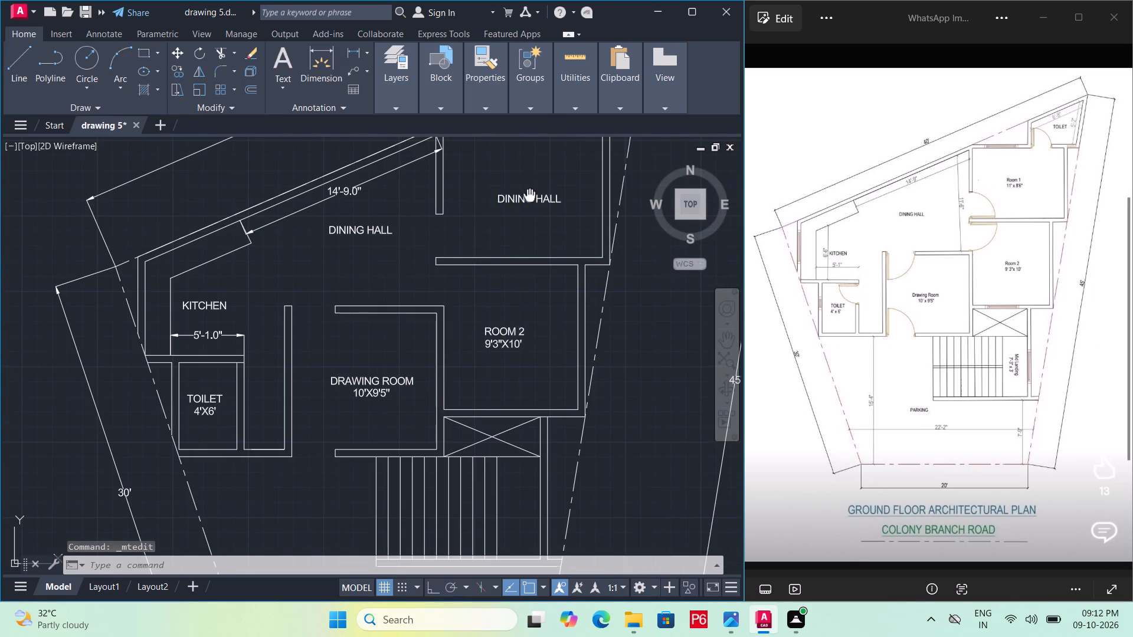
pyautogui.moveTo(514, 228); pyautogui.dragTo(509, 235, button='middle')
pyautogui.doubleClick(509, 235)
pyautogui.click(545, 237)
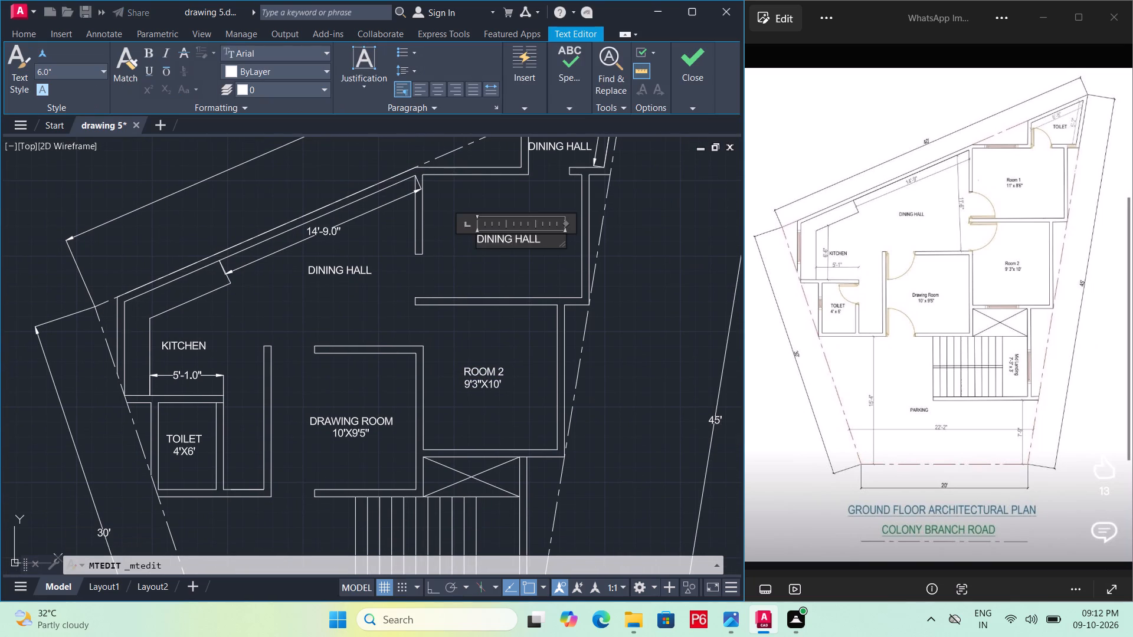
pyautogui.press('BackSpace')
pyautogui.press('BackSpace')
pyautogui.press('BackSpace')
pyautogui.press('BackSpace')
pyautogui.press('BackSpace')
pyautogui.press('BackSpace')
pyautogui.press('BackSpace')
pyautogui.press('BackSpace')
pyautogui.press('BackSpace')
pyautogui.press('BackSpace')
pyautogui.press('BackSpace')
pyautogui.press('BackSpace')
pyautogui.press('BackSpace')
pyautogui.press('BackSpace')
pyautogui.press('BackSpace')
pyautogui.press('BackSpace')
pyautogui.press('BackSpace')
pyautogui.press('BackSpace')
pyautogui.press('BackSpace')
pyautogui.press('BackSpace')
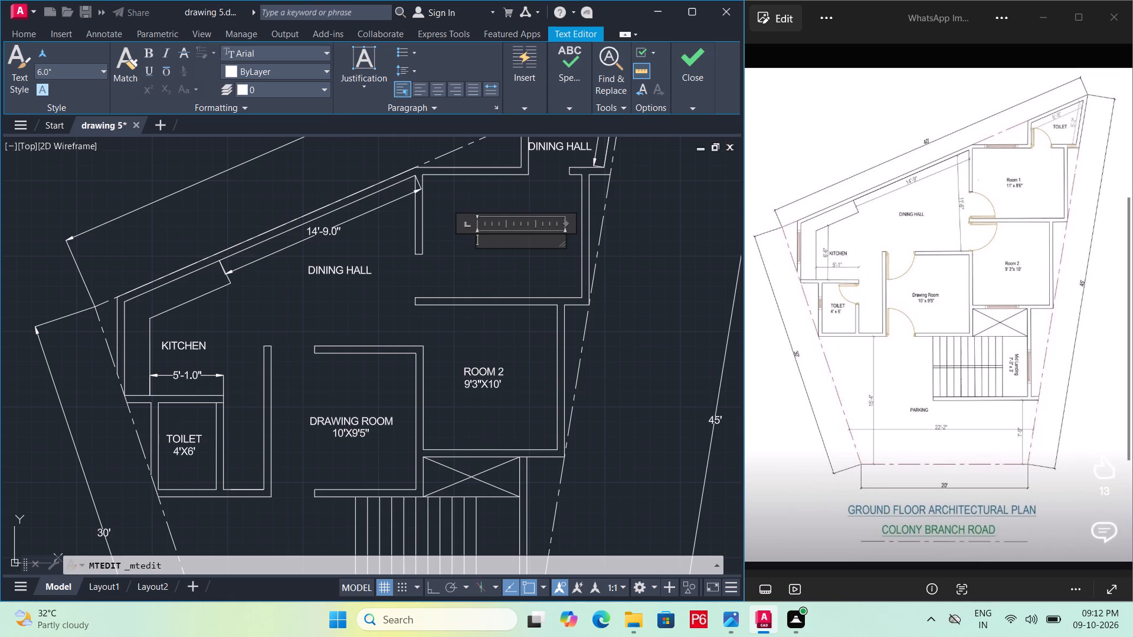
pyautogui.write('ROOM')
pyautogui.press('space')
pyautogui.press('1')
pyautogui.press('Return')
pyautogui.write('01')
pyautogui.press('BackSpace')
pyautogui.press('BackSpace')
pyautogui.write("11'")
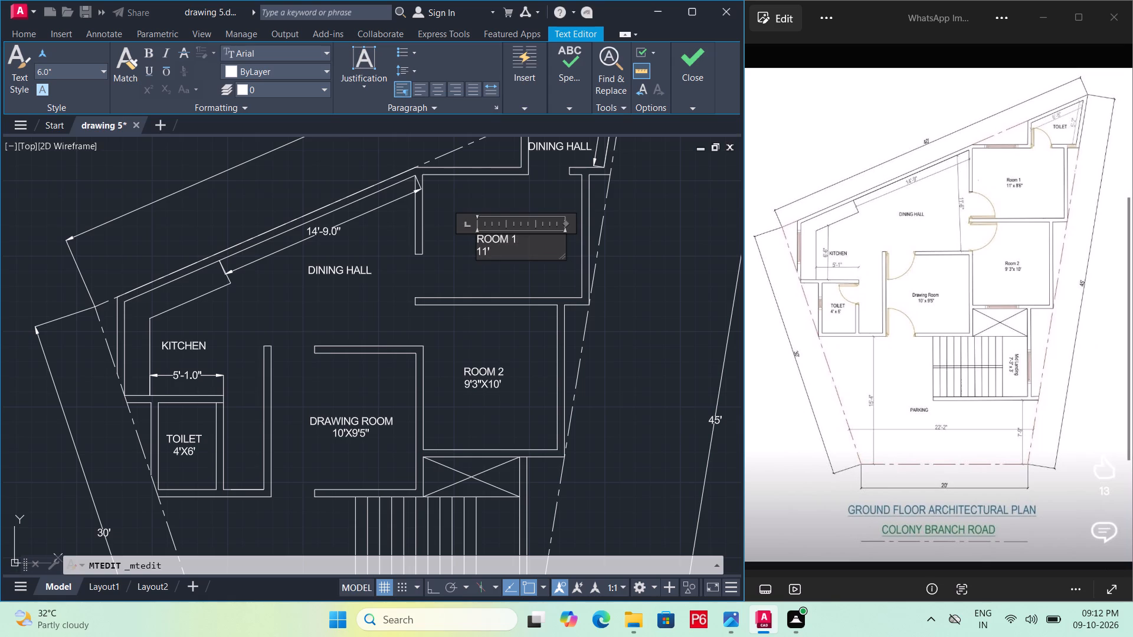
pyautogui.press('x')
pyautogui.write('8\'6"')
pyautogui.click(536, 273)
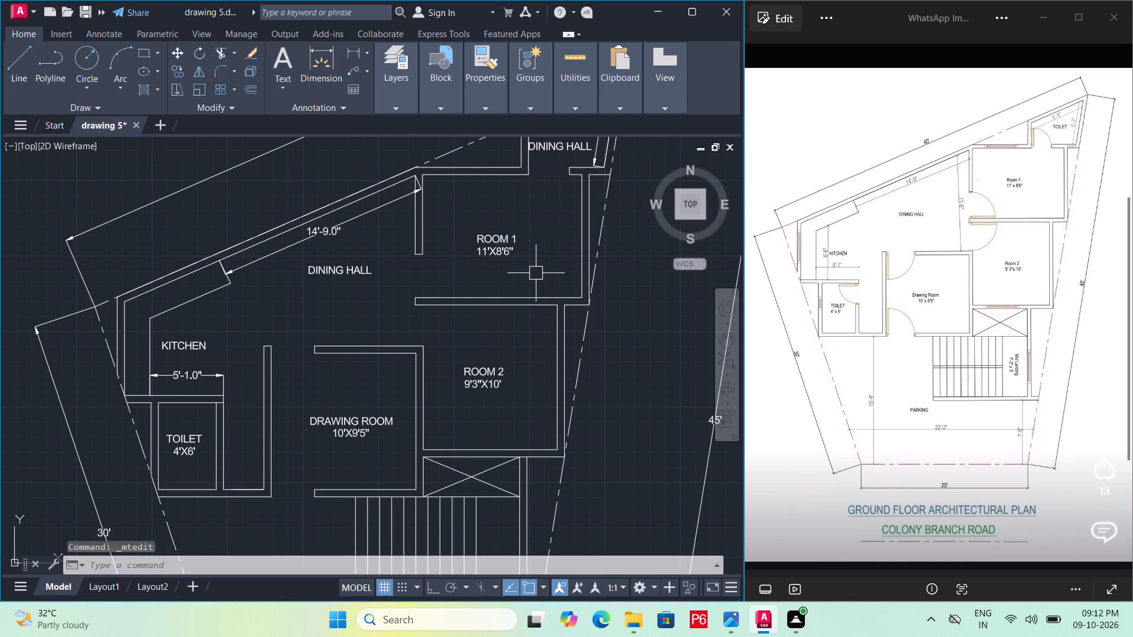
# Replace the copied DINING HALL label in the small room above ROOM 1 with TOILET.
pyautogui.moveTo(531, 272); pyautogui.dragTo(463, 368, button='middle')
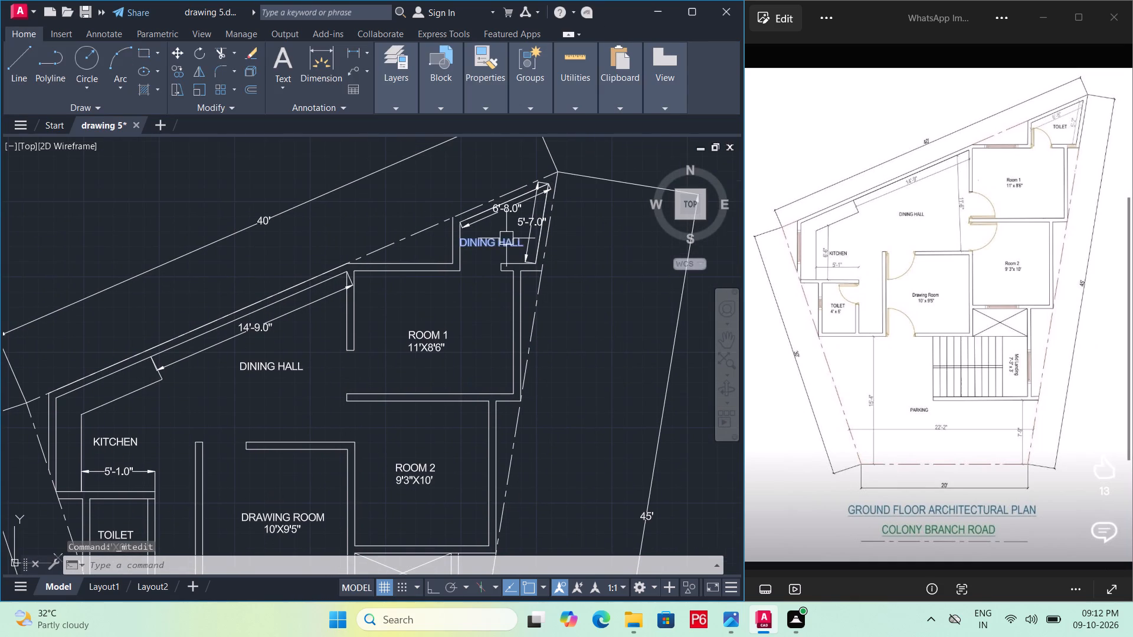
pyautogui.scroll(2, 500, 238)
pyautogui.doubleClick(489, 251)
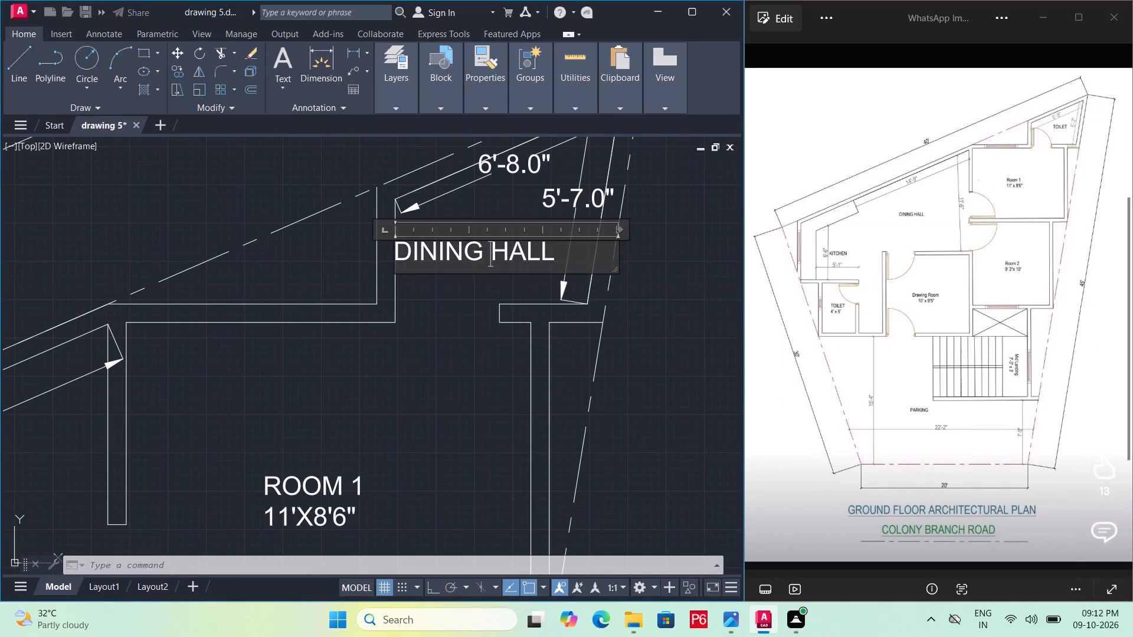
pyautogui.click(560, 251)
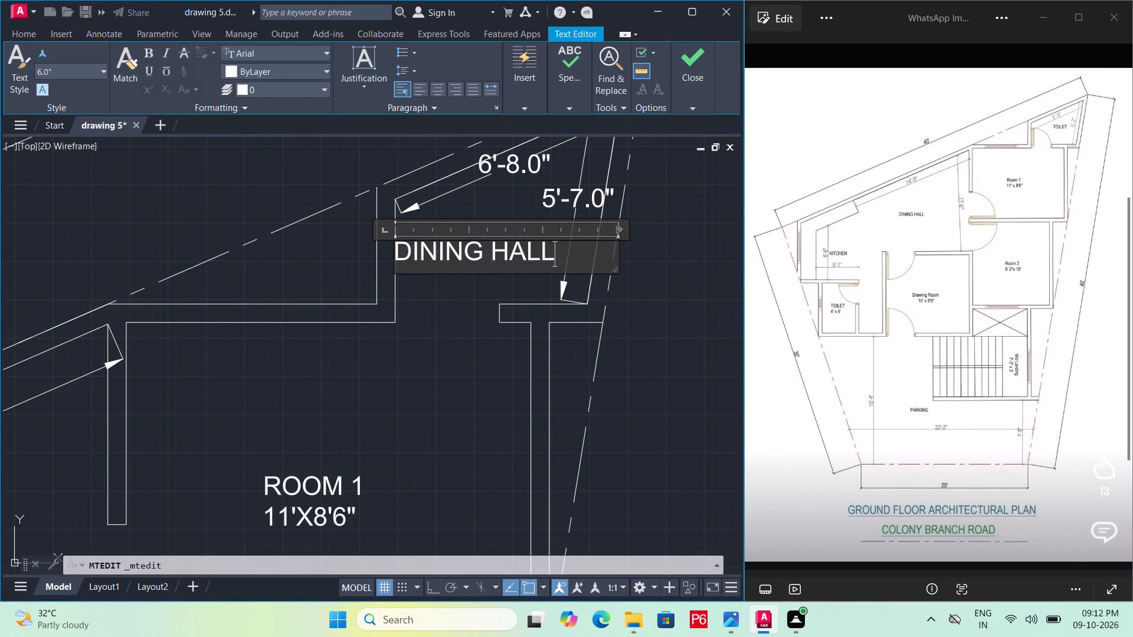
pyautogui.press('Escape')
pyautogui.click(512, 254)
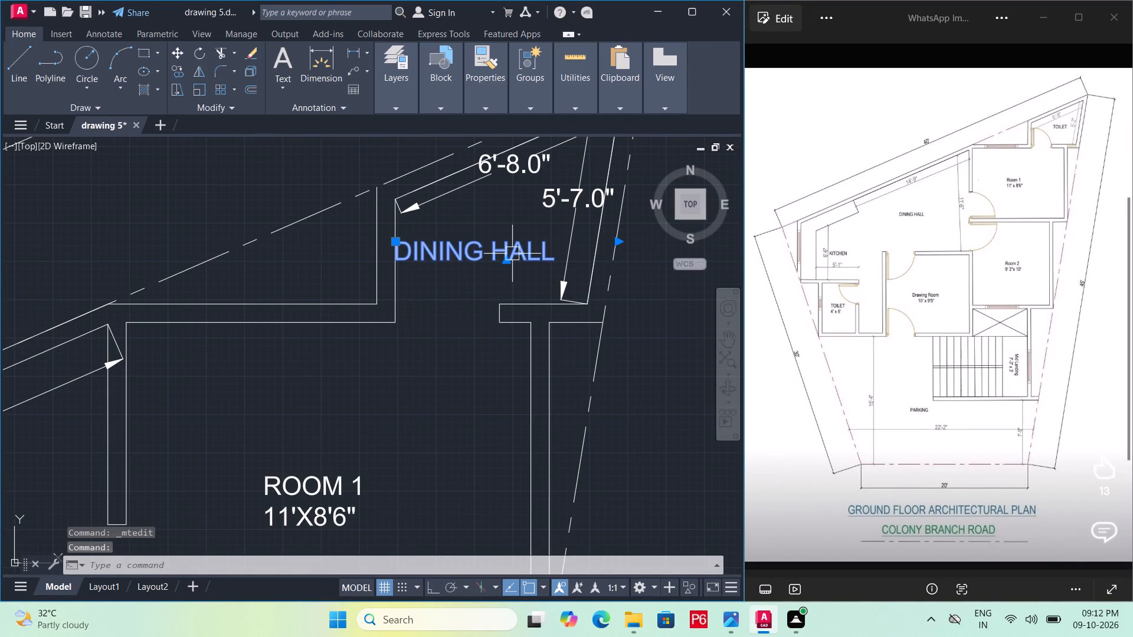
pyautogui.press('Escape')
pyautogui.doubleClick(537, 252)
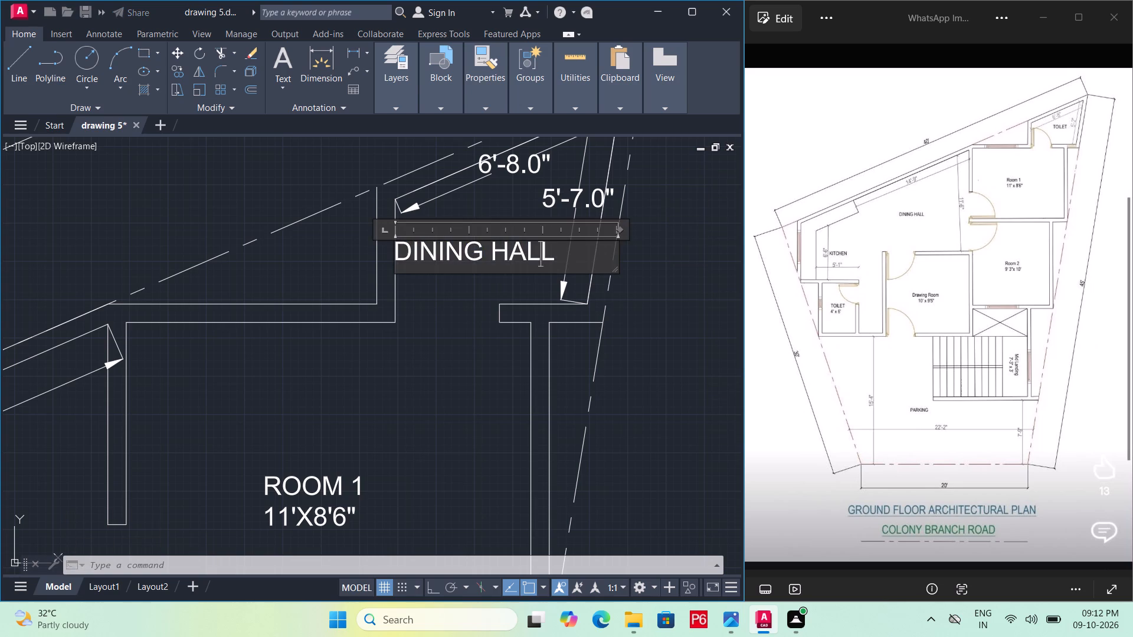
pyautogui.click(549, 252)
pyautogui.press('BackSpace')
pyautogui.press('BackSpace')
pyautogui.press('BackSpace')
pyautogui.press('BackSpace')
pyautogui.press('BackSpace')
pyautogui.press('BackSpace')
pyautogui.press('BackSpace')
pyautogui.press('BackSpace')
pyautogui.press('BackSpace')
pyautogui.press('BackSpace')
pyautogui.press('BackSpace')
pyautogui.press('BackSpace')
pyautogui.press('BackSpace')
pyautogui.press('BackSpace')
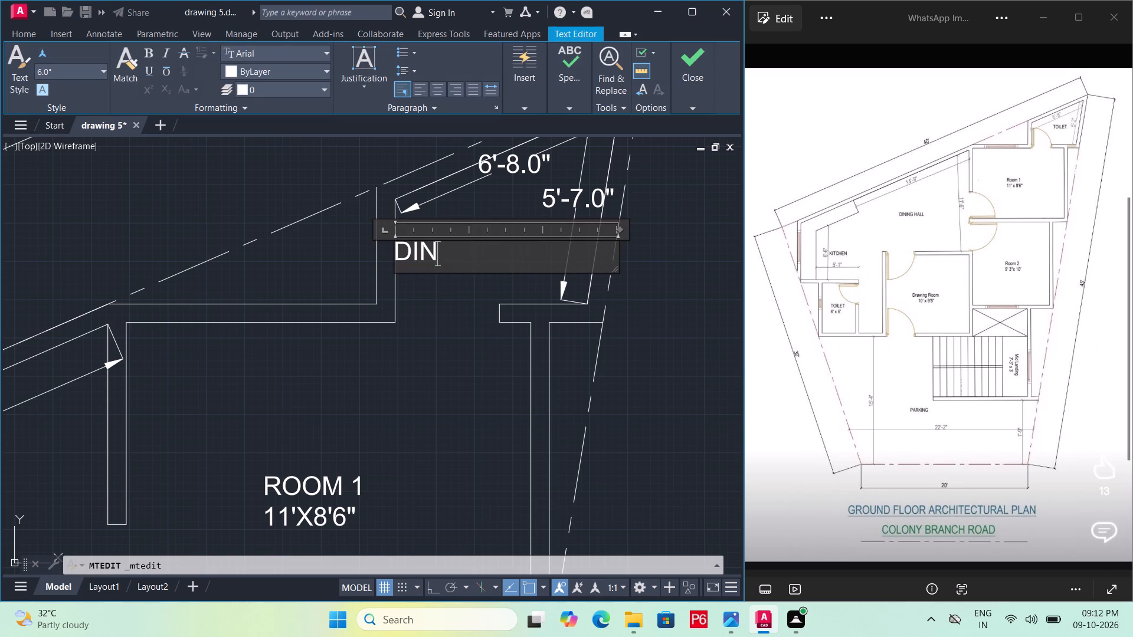
pyautogui.write('TOIL')
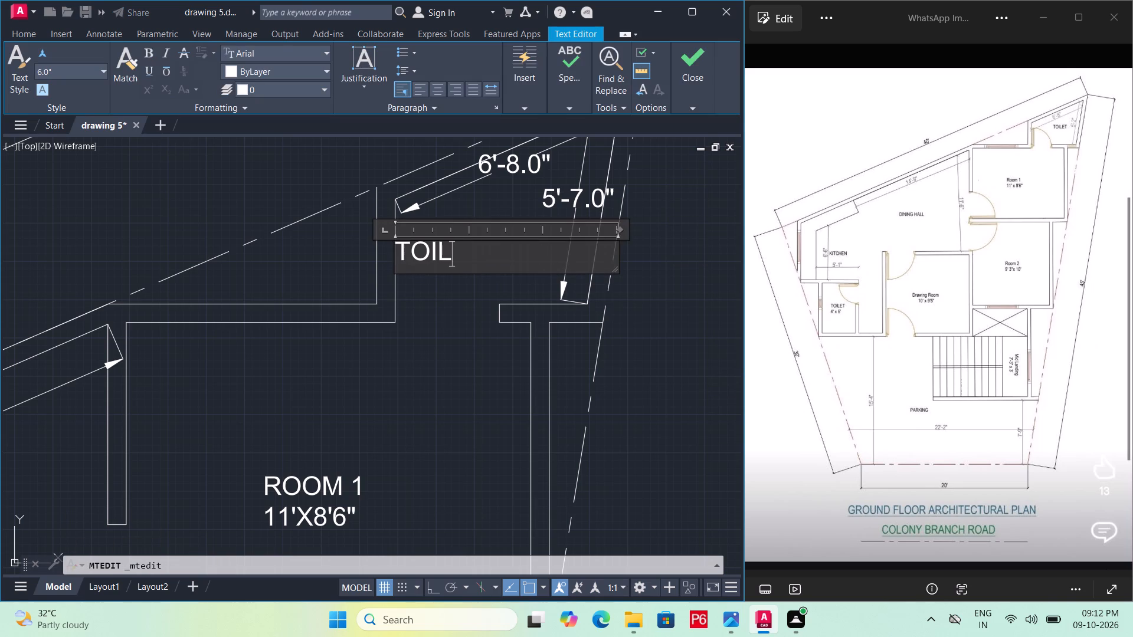
pyautogui.write('ET')
pyautogui.click(458, 289)
pyautogui.press('Escape')
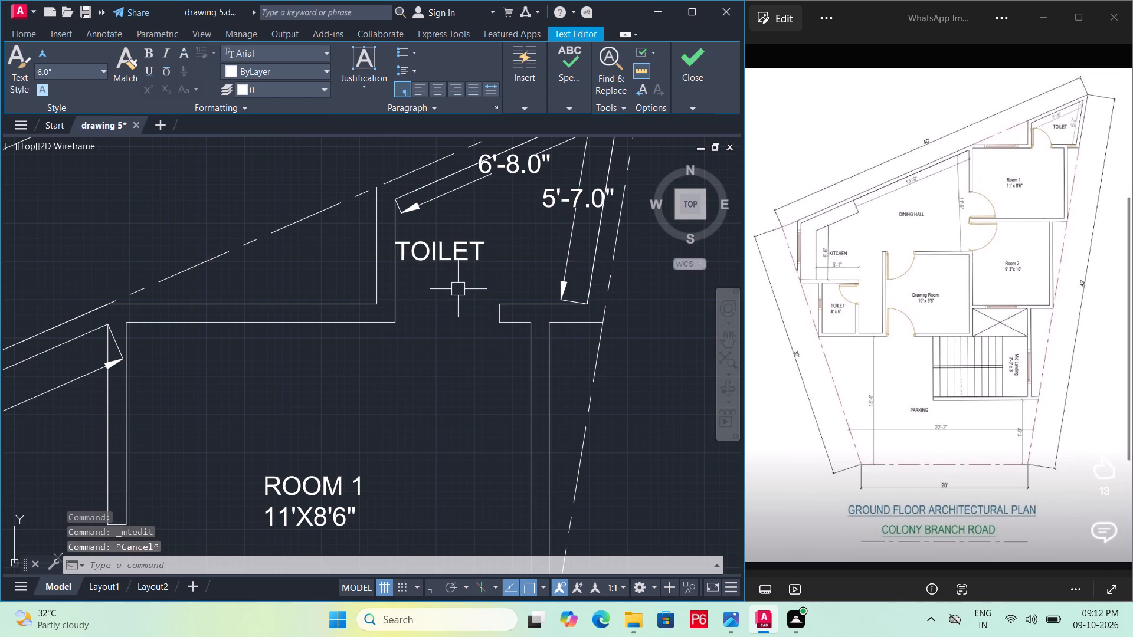
# Move the new TOILET label to the middle of its room above ROOM 1 and save the drawing.
pyautogui.click(458, 260)
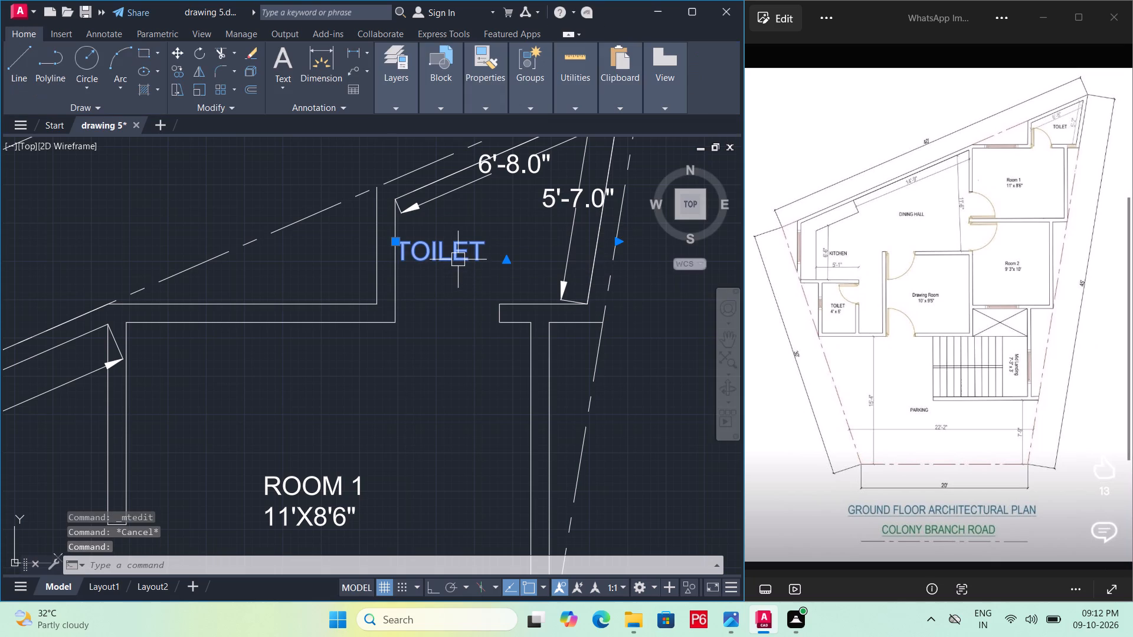
pyautogui.write('M')
pyautogui.press('space')
pyautogui.doubleClick(458, 259)
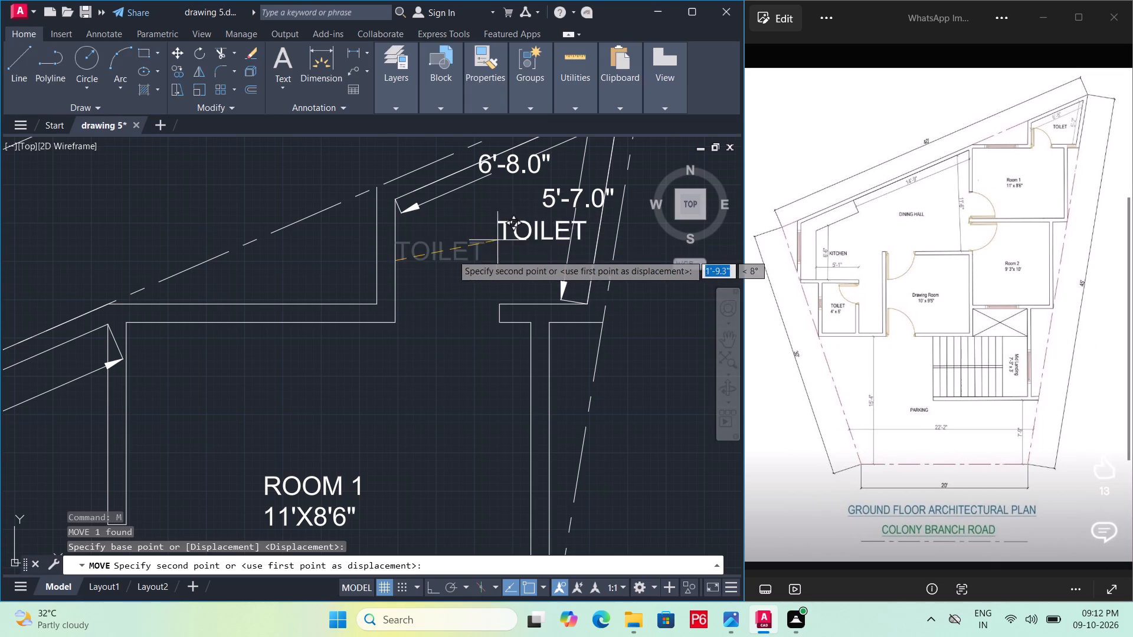
pyautogui.click(443, 258)
pyautogui.press('Escape')
pyautogui.moveTo(457, 314); pyautogui.dragTo(490, 243, button='middle')
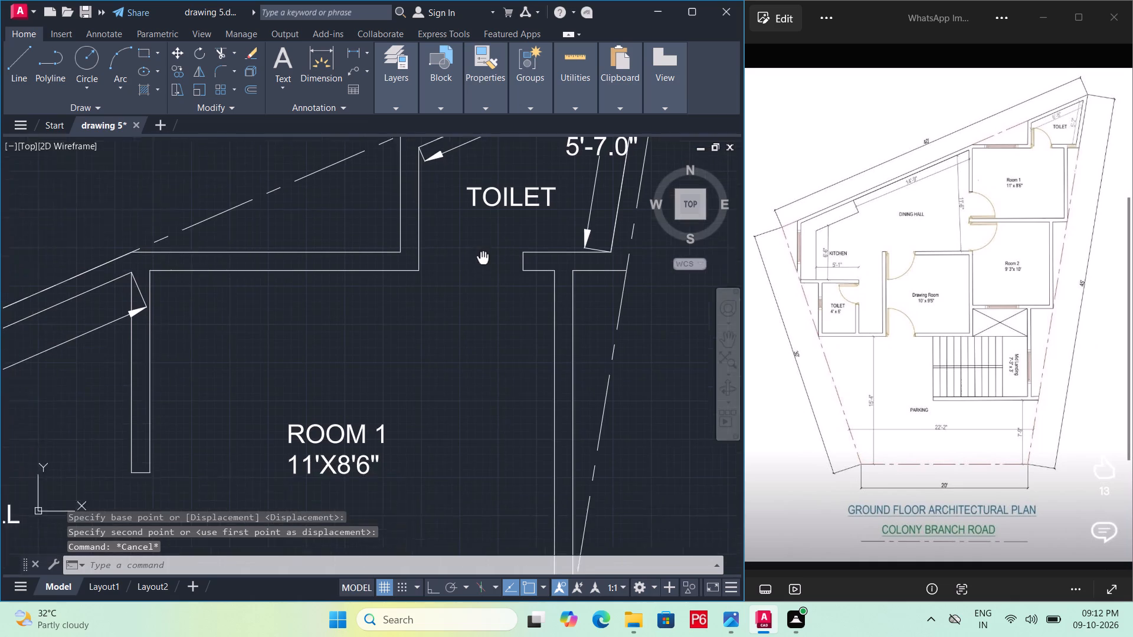
pyautogui.moveTo(490, 243); pyautogui.dragTo(493, 238, button='middle')
pyautogui.hotkey('ctrl', 's')
pyautogui.hotkey('ctrl', 's')
# With ortho on, add a vertical linear dimension from the front boundary line up to the wall beside the 4'X6' toilet, and save.
pyautogui.scroll(-2, 493, 249)
pyautogui.moveTo(454, 348); pyautogui.dragTo(495, 289, button='middle')
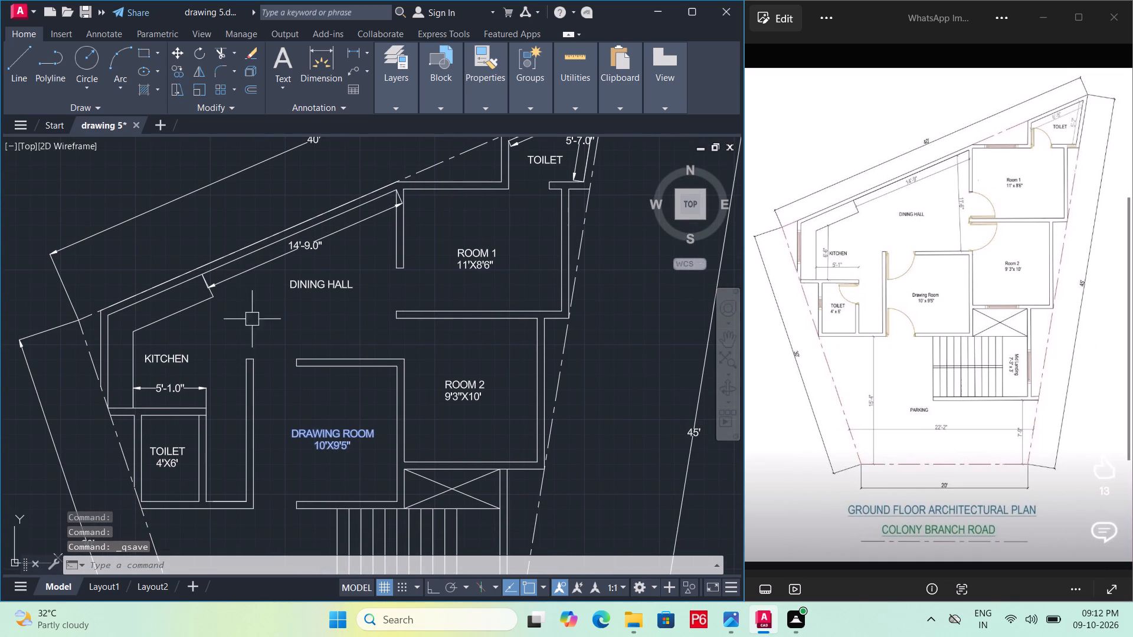
pyautogui.moveTo(292, 315); pyautogui.dragTo(313, 211, button='middle')
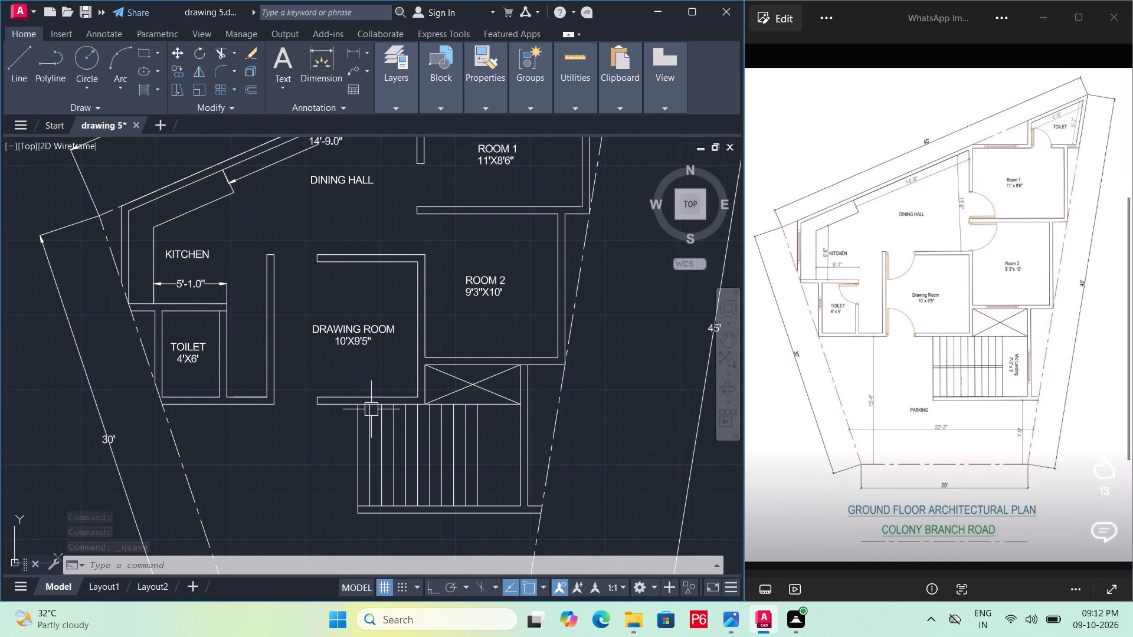
pyautogui.moveTo(376, 462); pyautogui.dragTo(409, 235, button='middle')
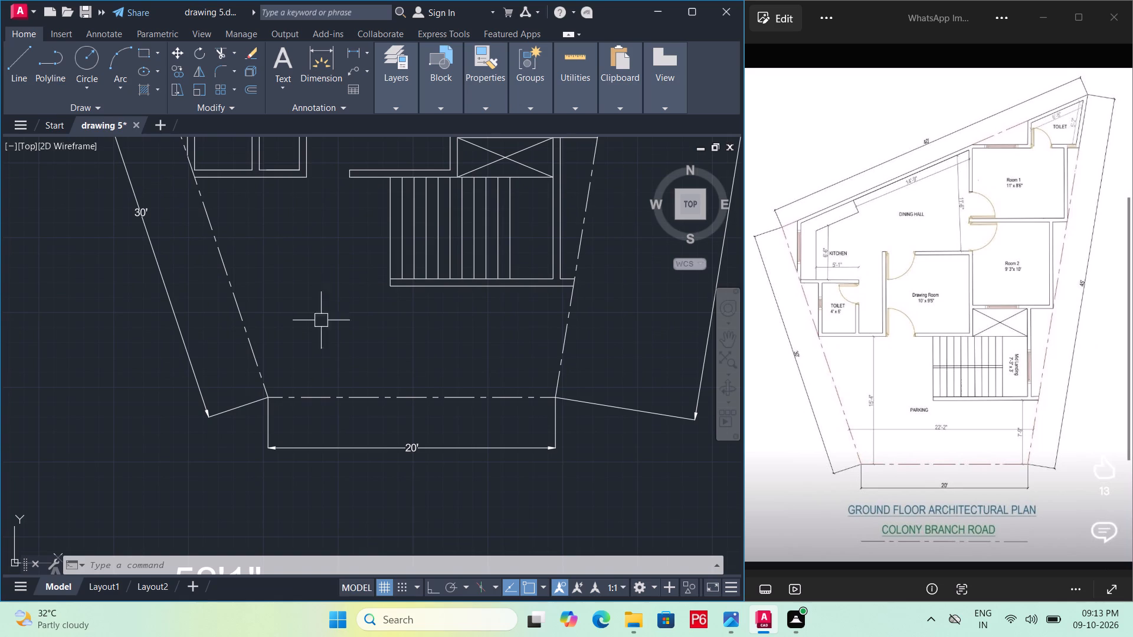
pyautogui.write('DIMLIN')
pyautogui.press('space')
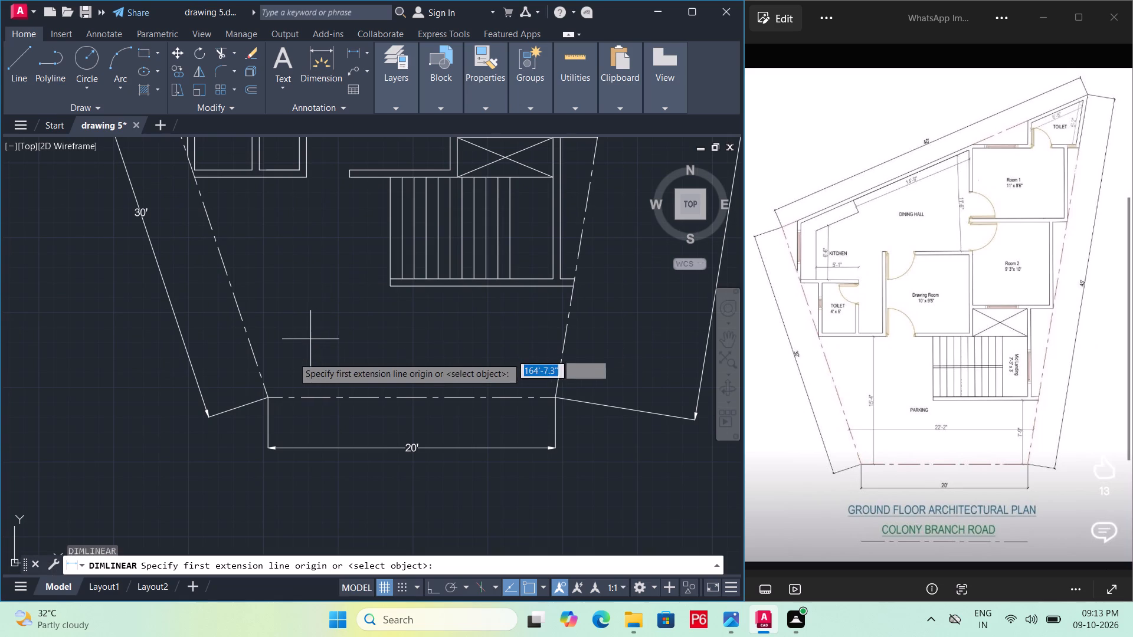
pyautogui.click(296, 397)
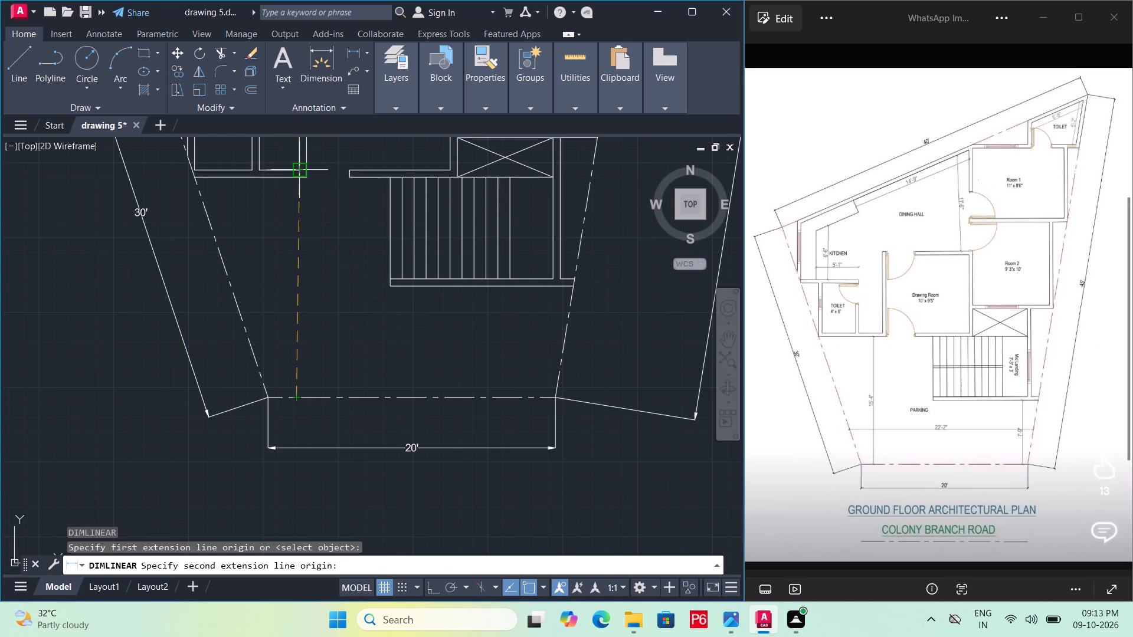
pyautogui.press('F8')
pyautogui.click(296, 183)
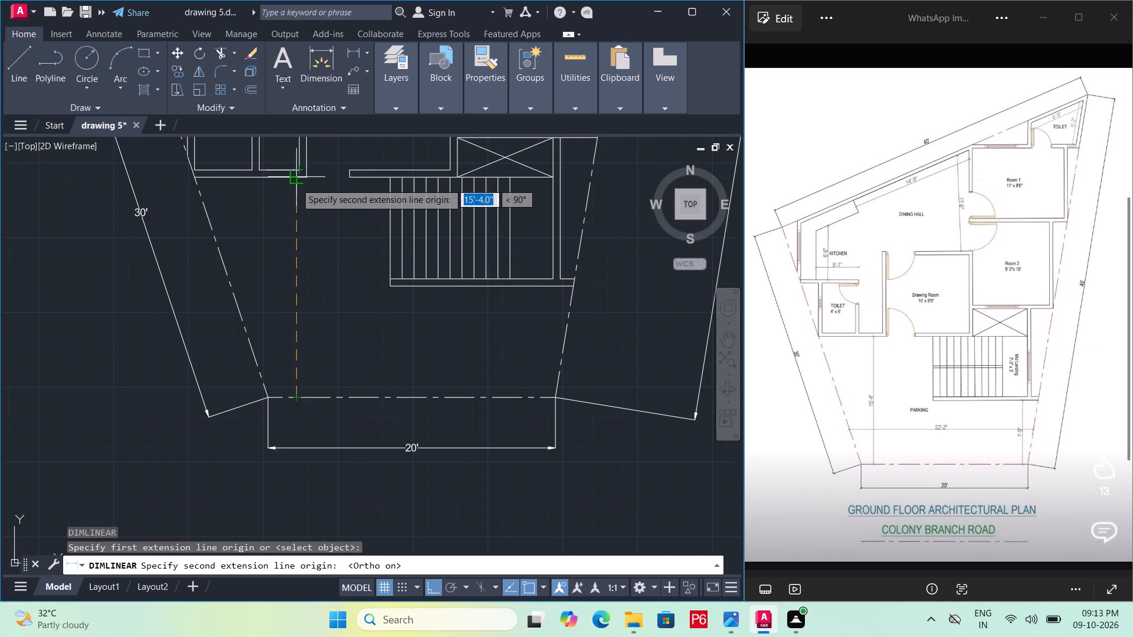
pyautogui.click(287, 219)
pyautogui.hotkey('ctrl', 's')
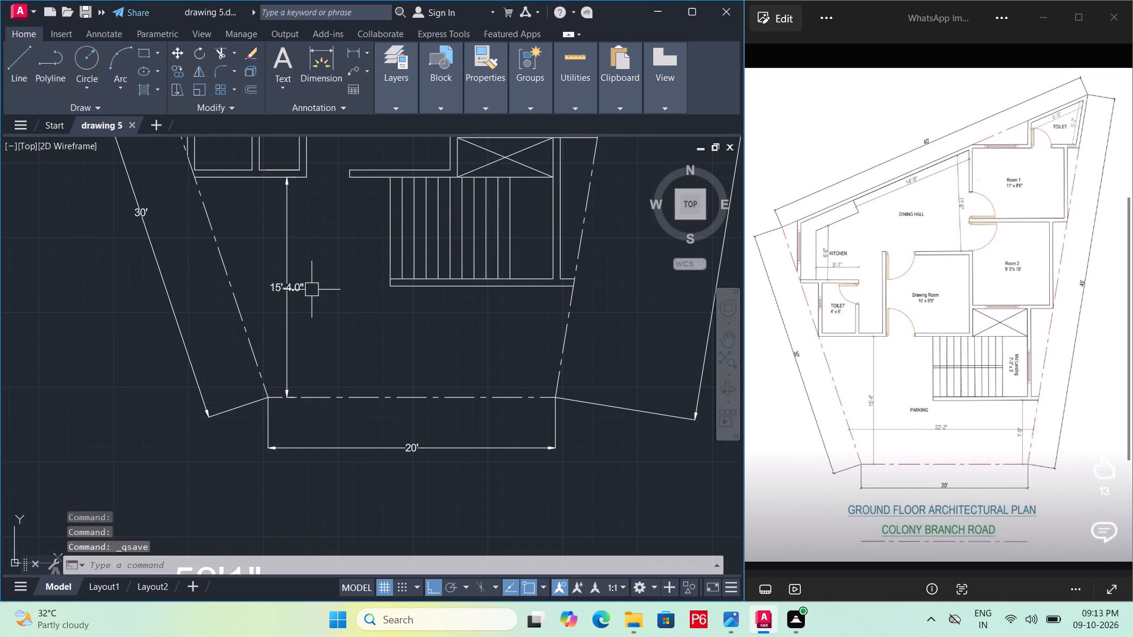
pyautogui.hotkey('ctrl', 's')
pyautogui.press('Escape')
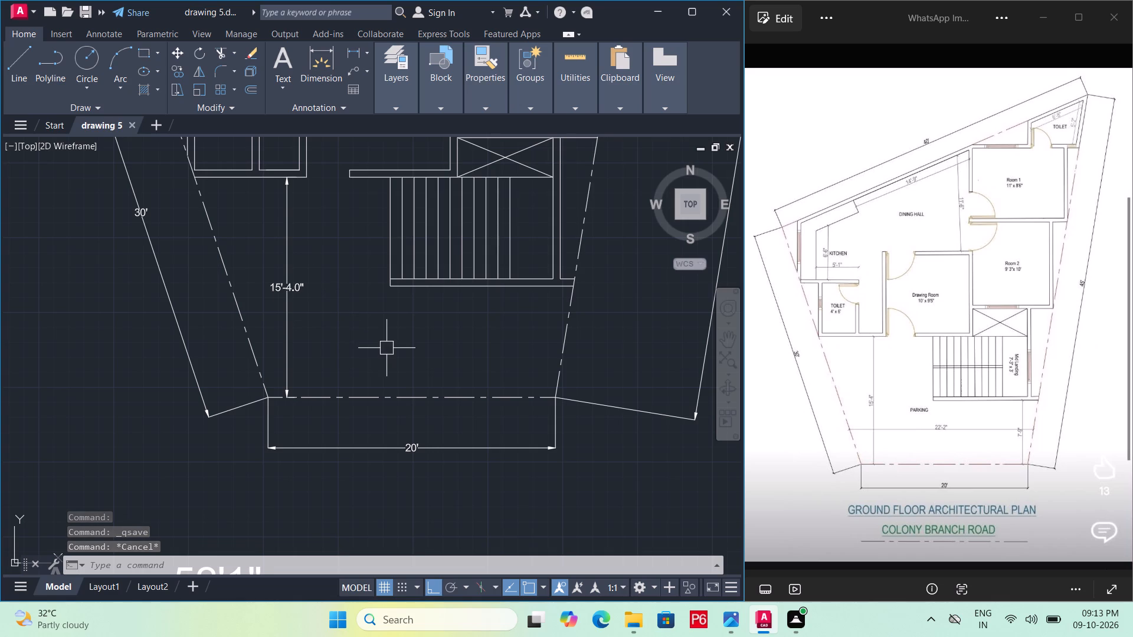
# Add a horizontal linear dimension across the parking area between the two slanted plot boundary lines, and save.
pyautogui.write('DIML')
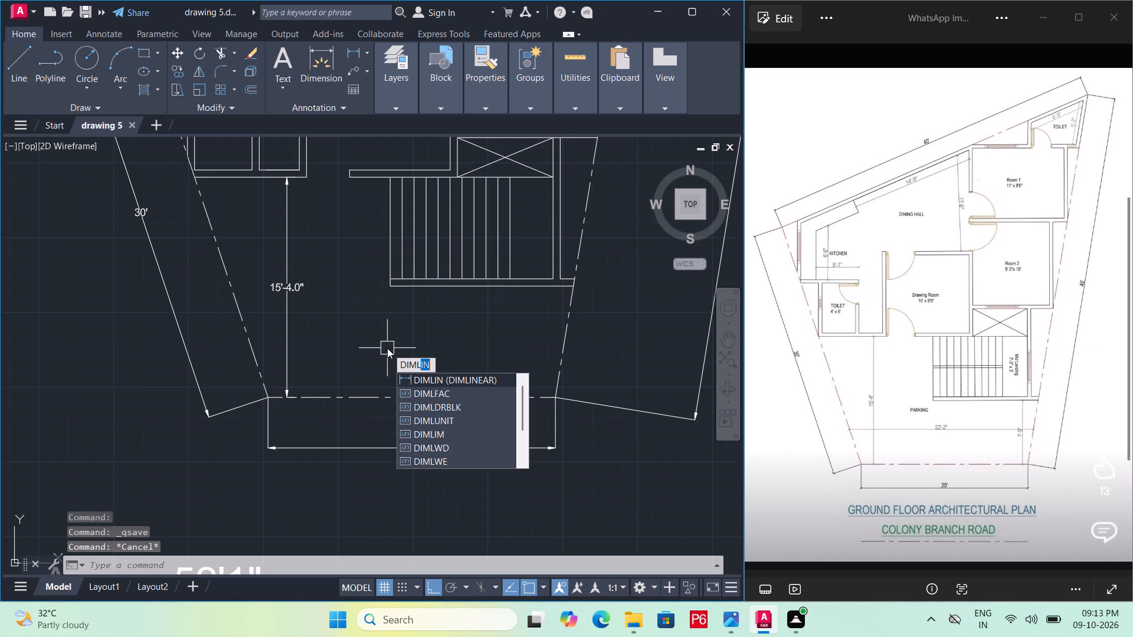
pyautogui.write('IN')
pyautogui.press('space')
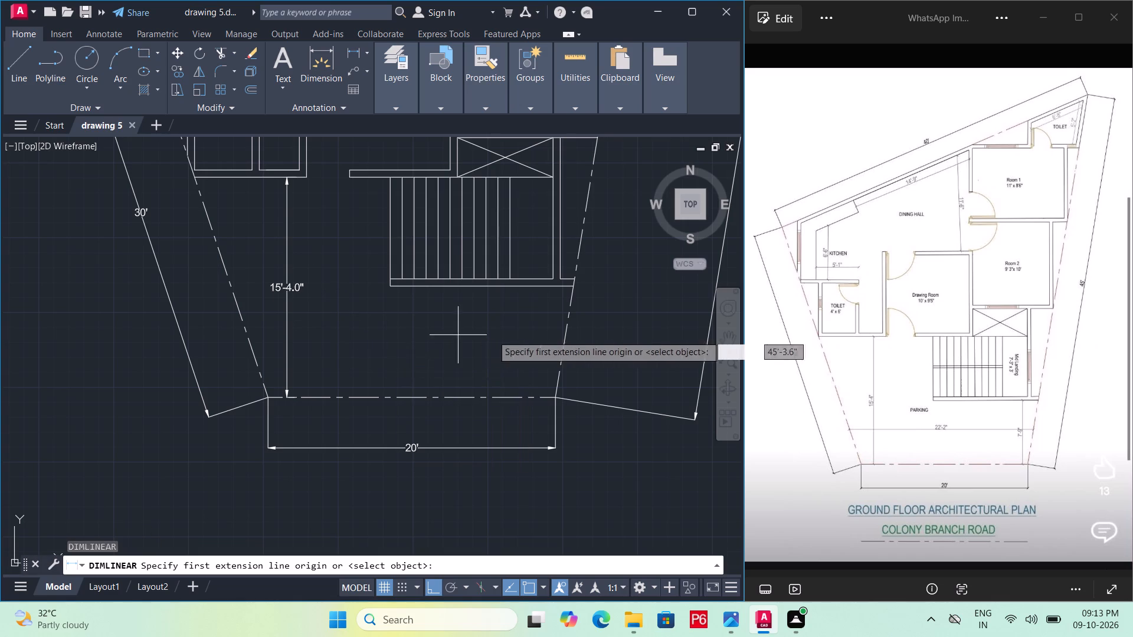
pyautogui.click(562, 325)
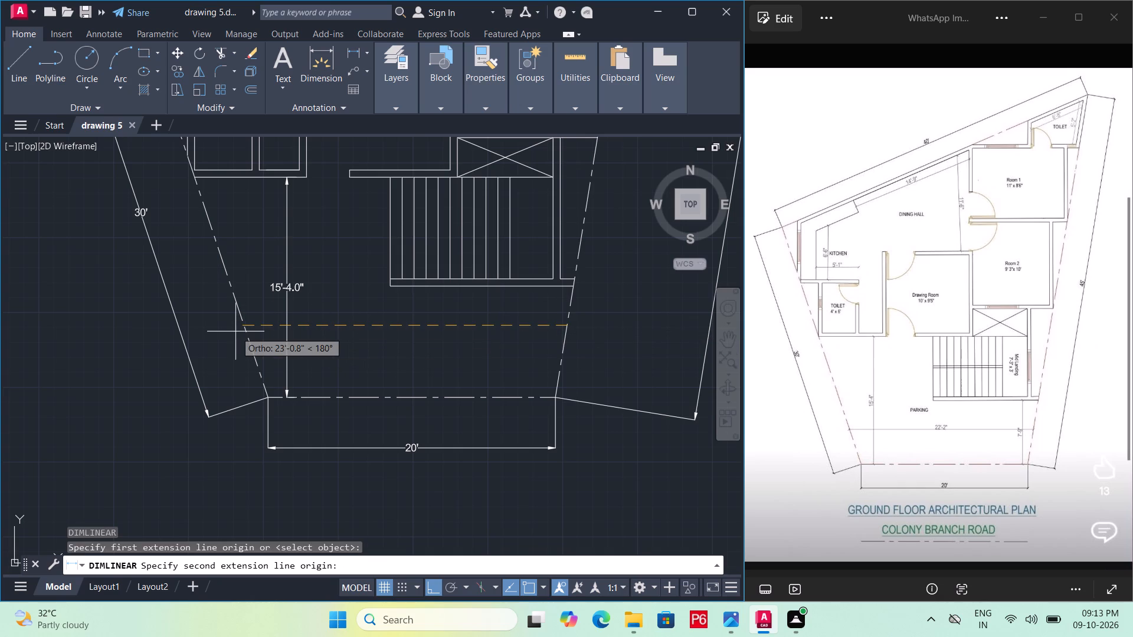
pyautogui.click(247, 321)
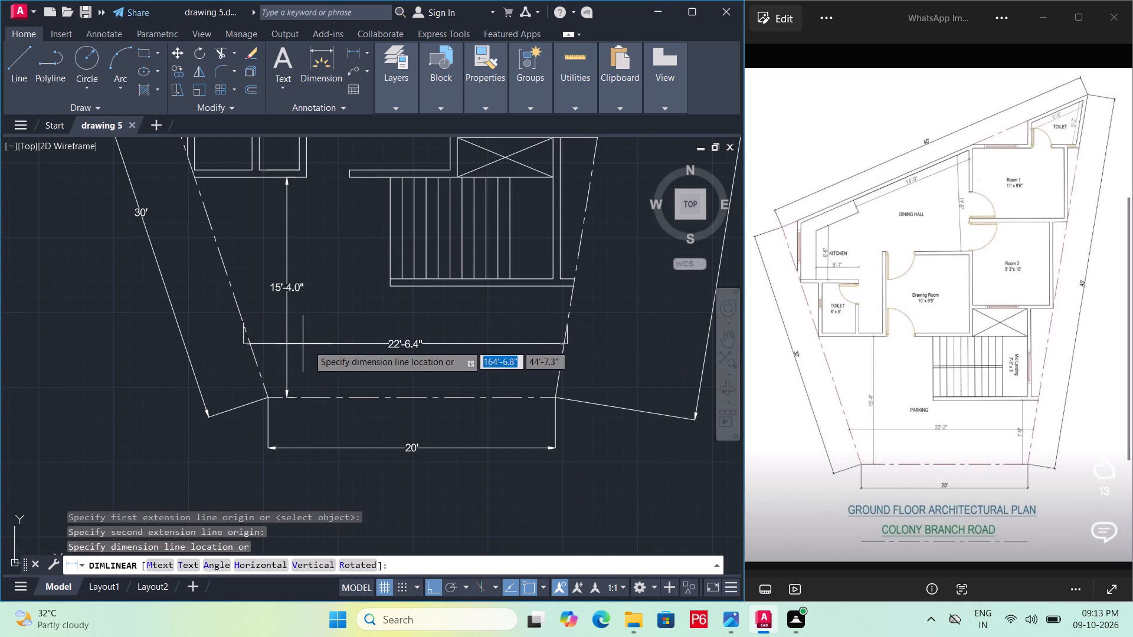
pyautogui.click(369, 321)
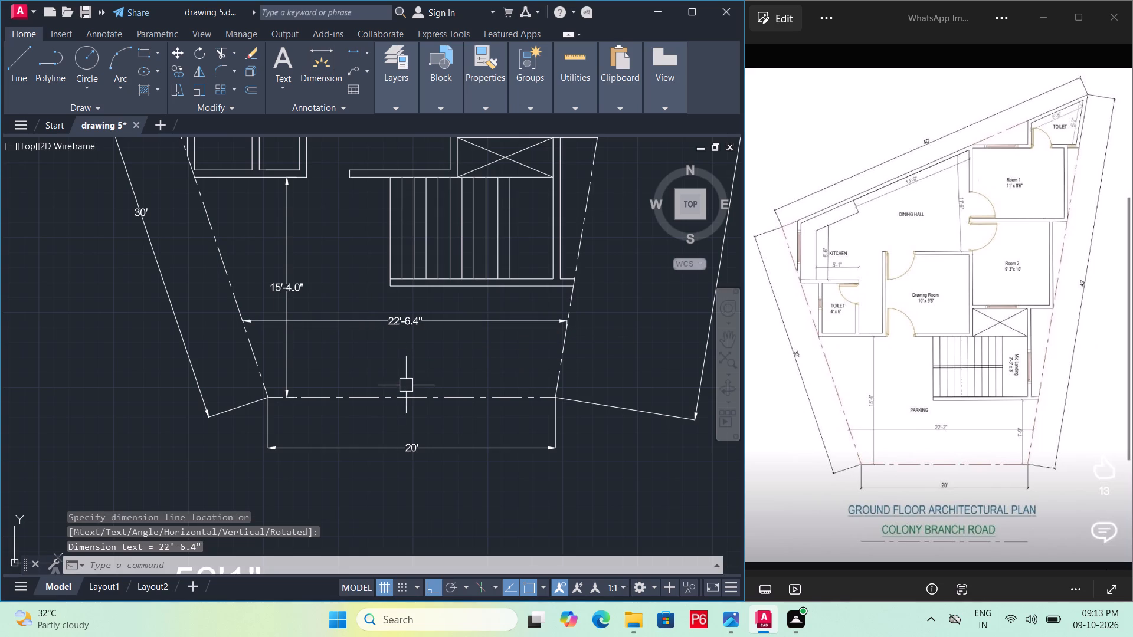
pyautogui.hotkey('ctrl', 's')
pyautogui.hotkey('ctrl', 's')
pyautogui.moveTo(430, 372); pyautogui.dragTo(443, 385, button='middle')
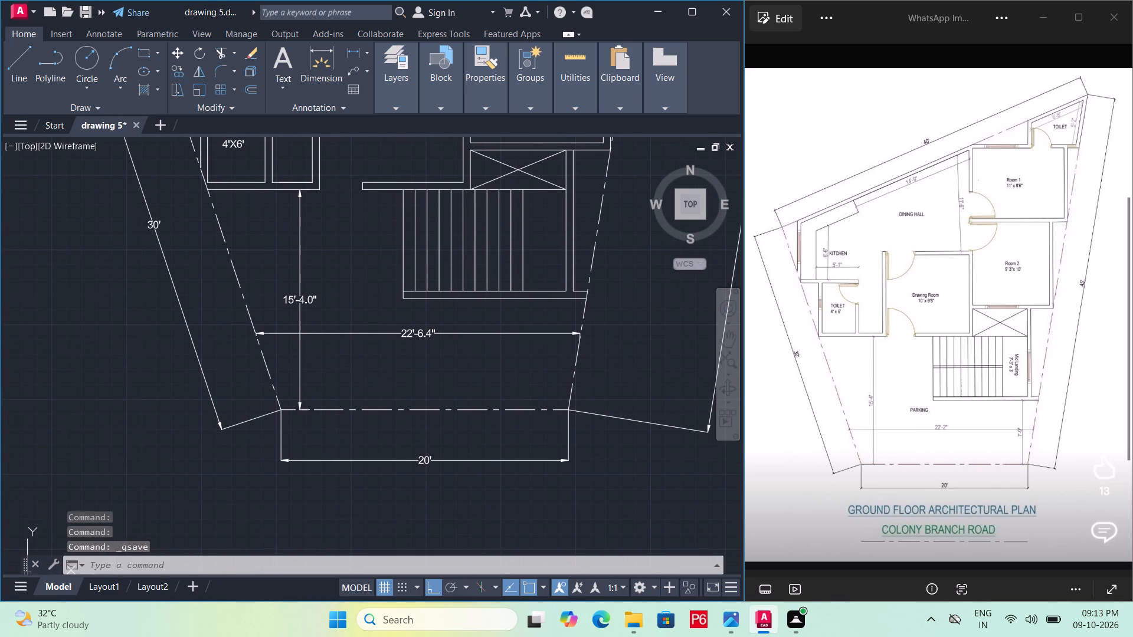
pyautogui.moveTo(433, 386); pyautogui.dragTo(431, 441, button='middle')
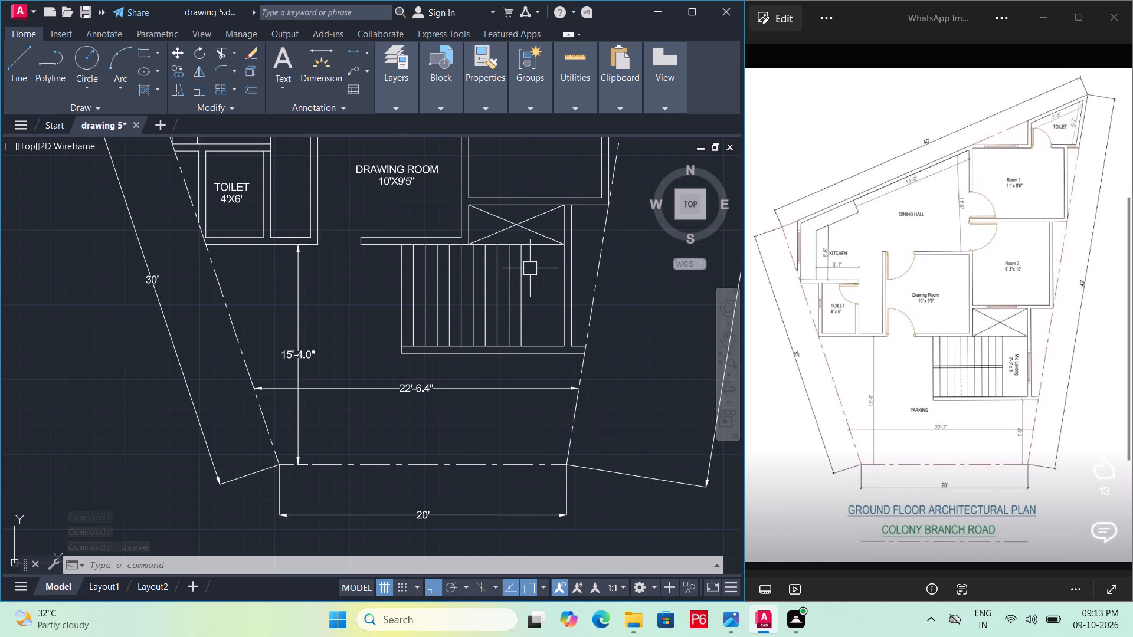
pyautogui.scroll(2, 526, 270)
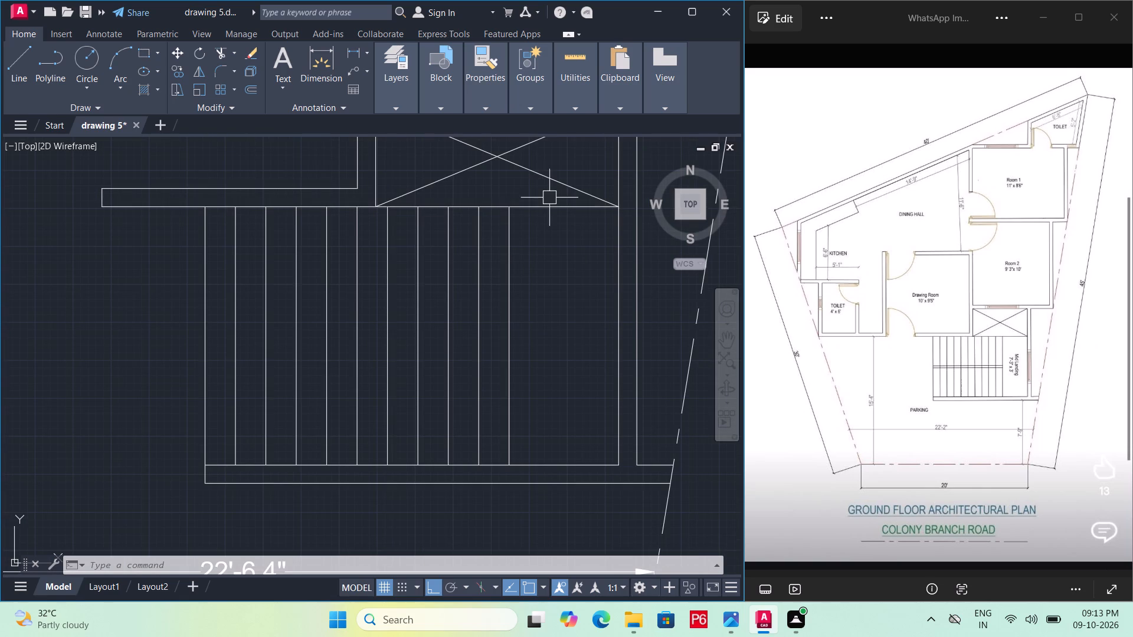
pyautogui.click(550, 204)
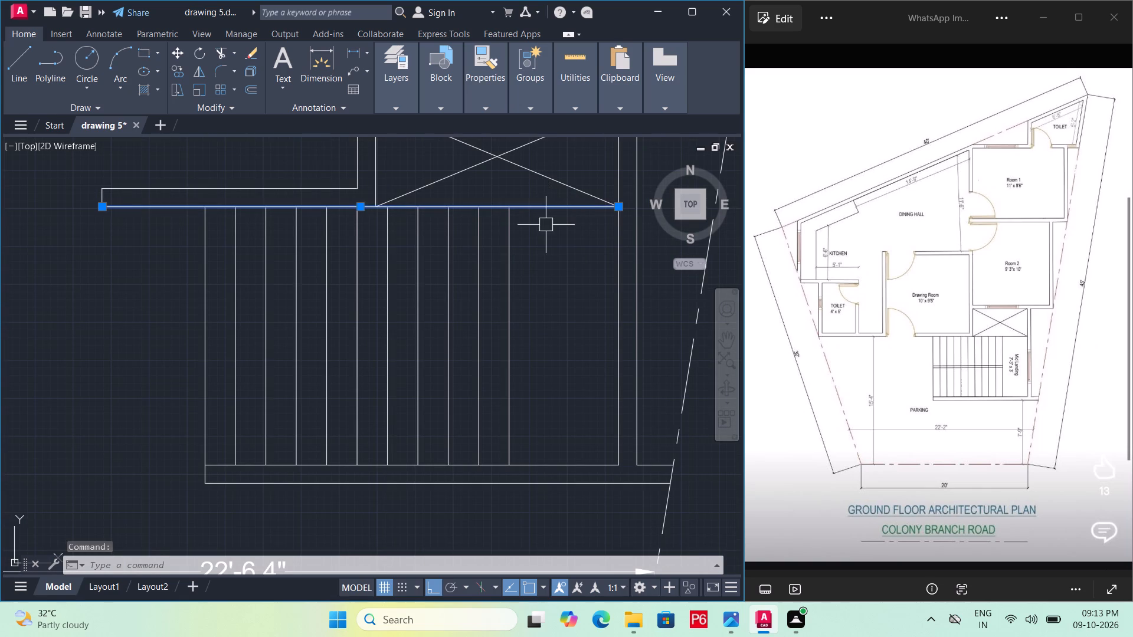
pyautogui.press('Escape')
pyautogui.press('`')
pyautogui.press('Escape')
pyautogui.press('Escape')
# Save the drawing.
pyautogui.hotkey('ctrl', 's')
pyautogui.hotkey('ctrl', 's')
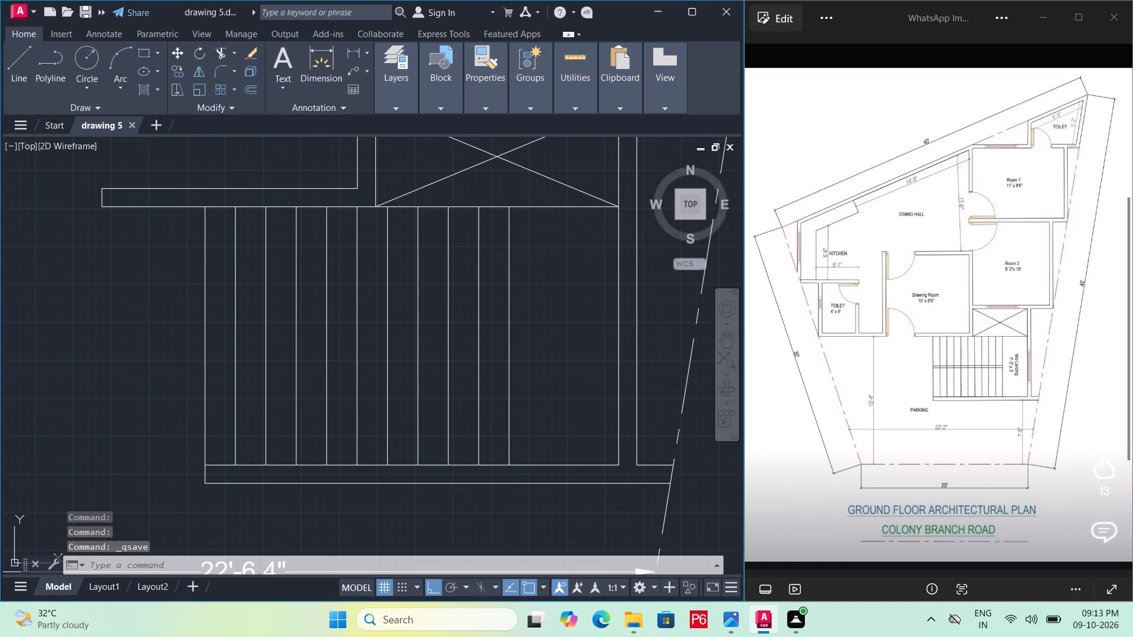
pyautogui.hotkey('ctrl', 's')
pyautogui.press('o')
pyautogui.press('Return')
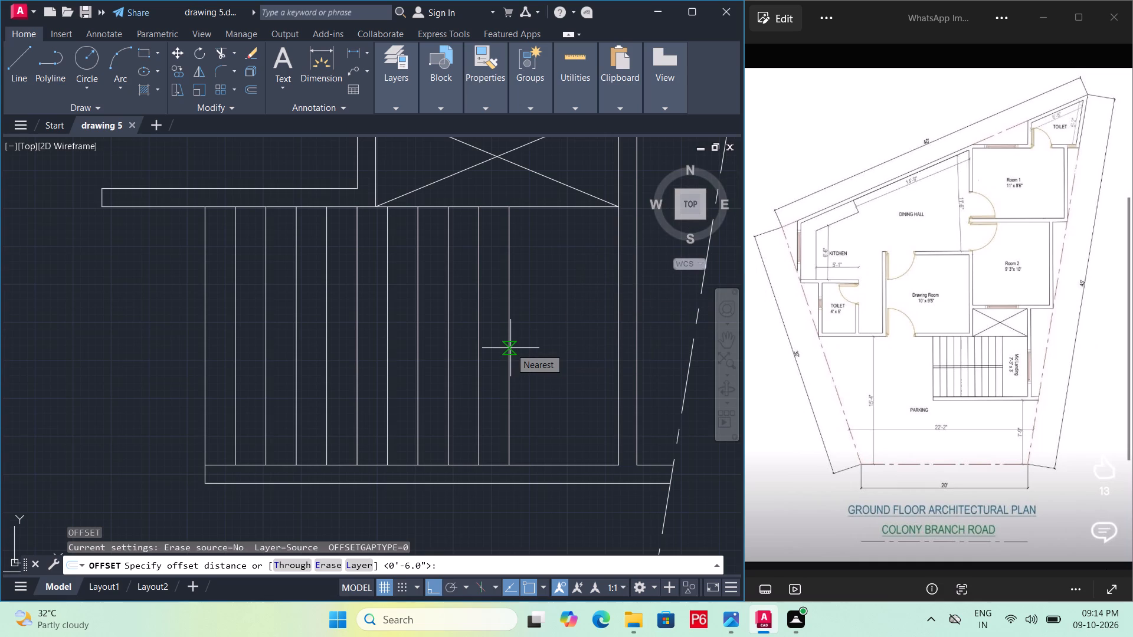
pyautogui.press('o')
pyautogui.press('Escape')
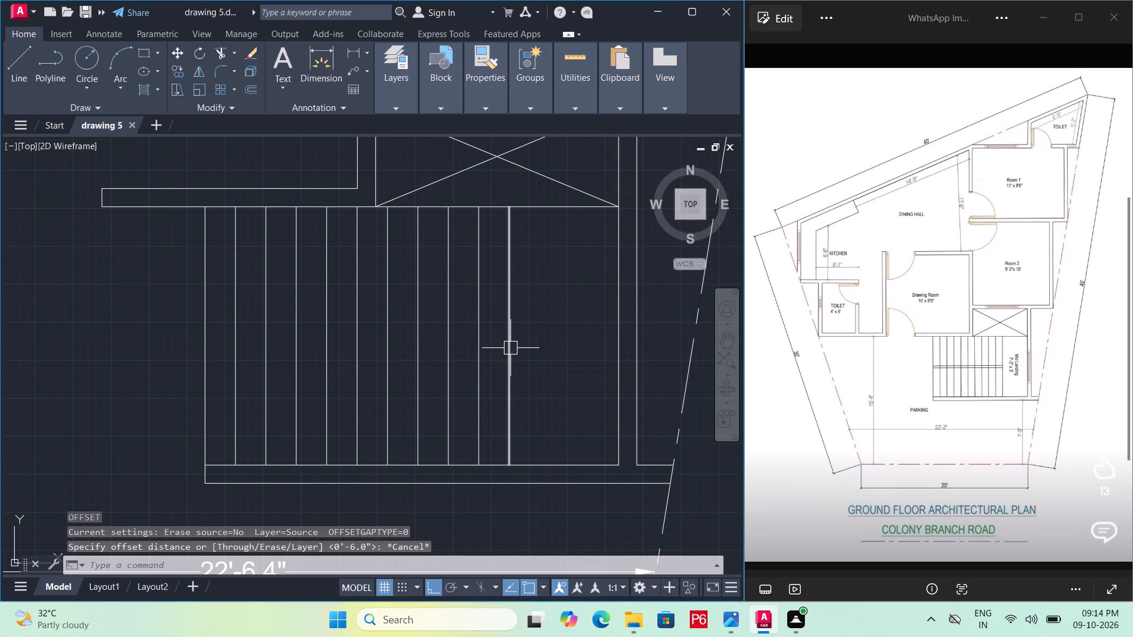
# Draw a horizontal centre line through the staircase from the midpoint of the last tread line to the staircase's open end.
pyautogui.press('l')
pyautogui.press('Return')
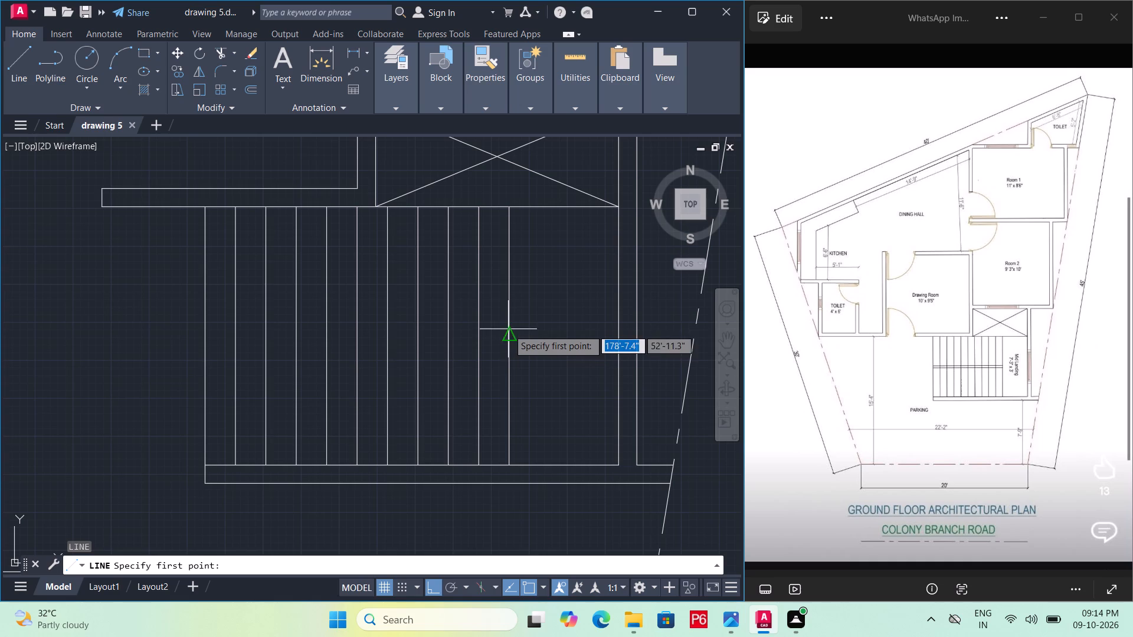
pyautogui.click(509, 334)
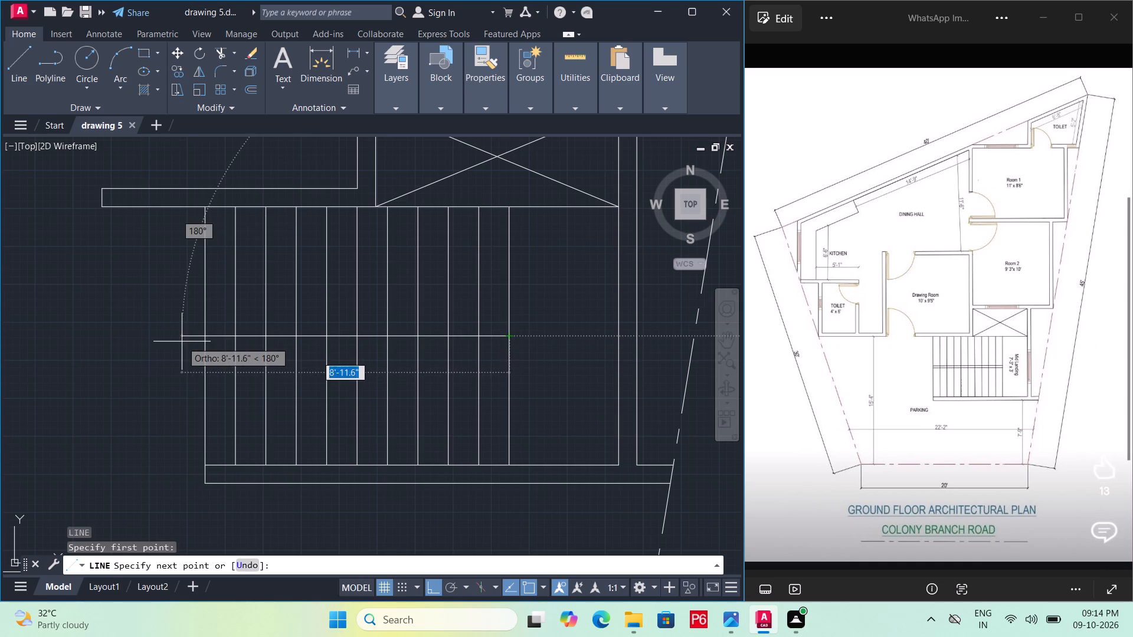
pyautogui.doubleClick(211, 330)
pyautogui.press('Escape')
# Offset the staircase's horizontal centre line 2" to both sides.
pyautogui.press('o')
pyautogui.press('Return')
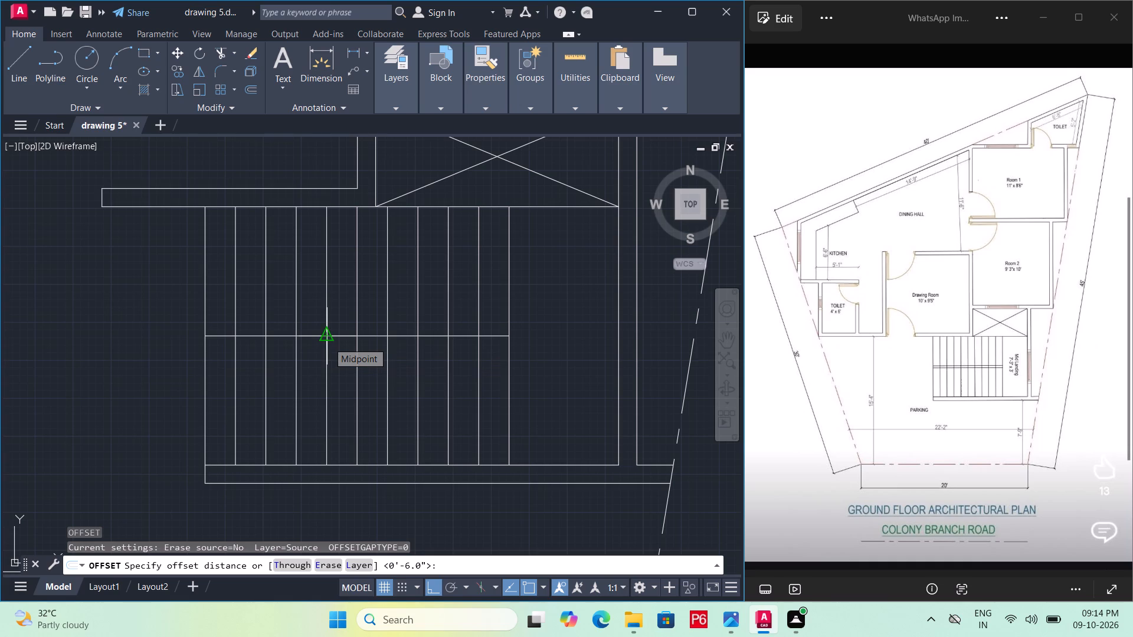
pyautogui.write('2"')
pyautogui.press('Return')
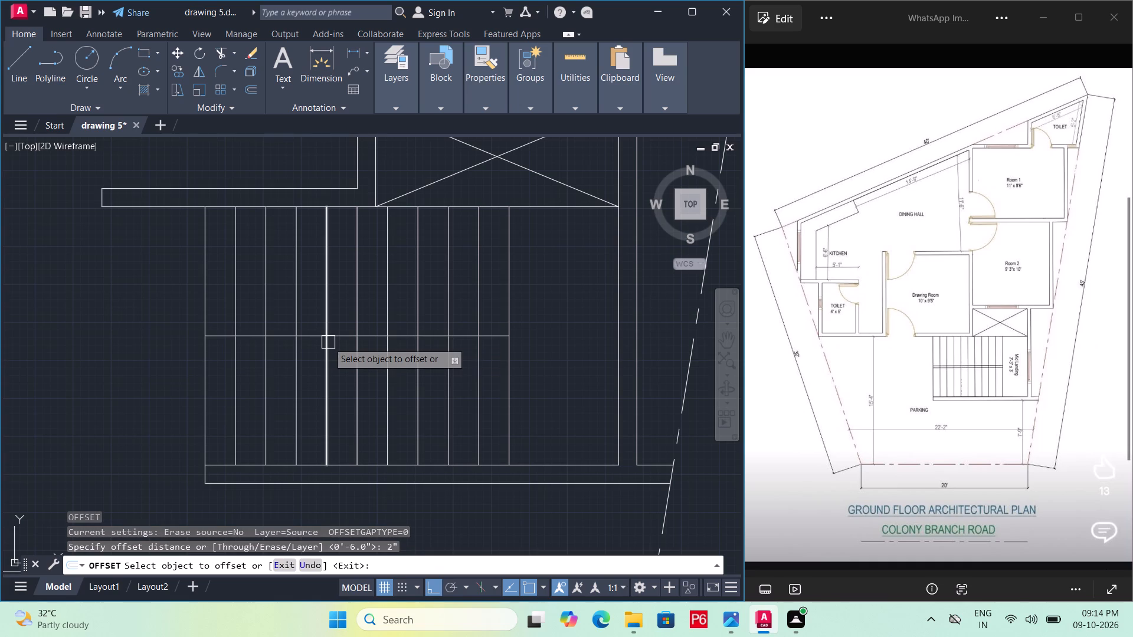
pyautogui.click(337, 336)
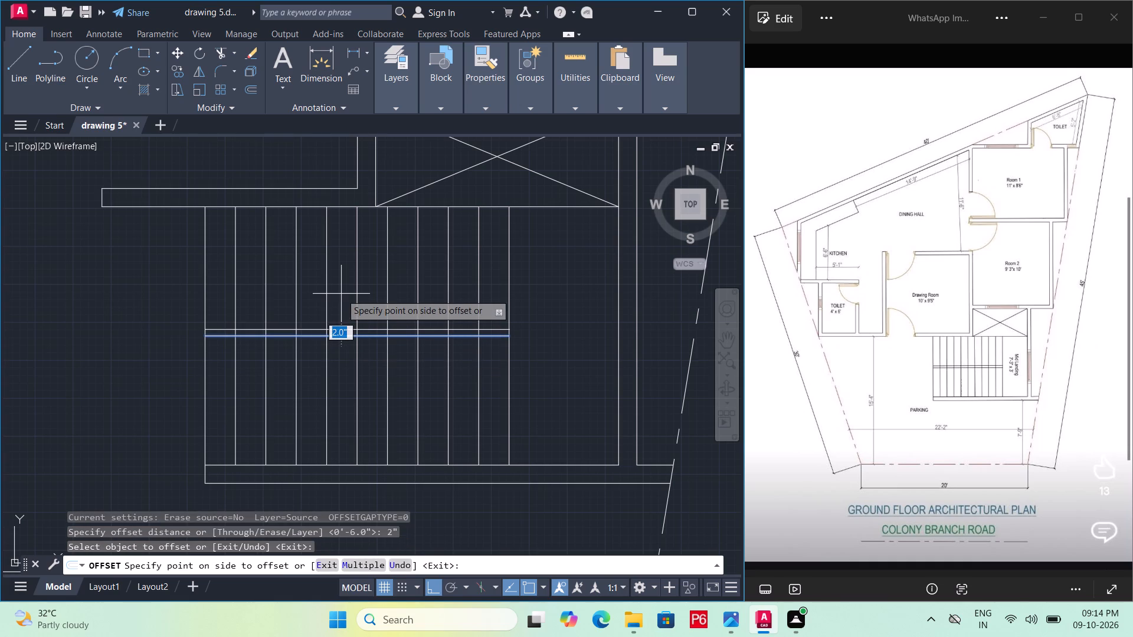
pyautogui.doubleClick(341, 294)
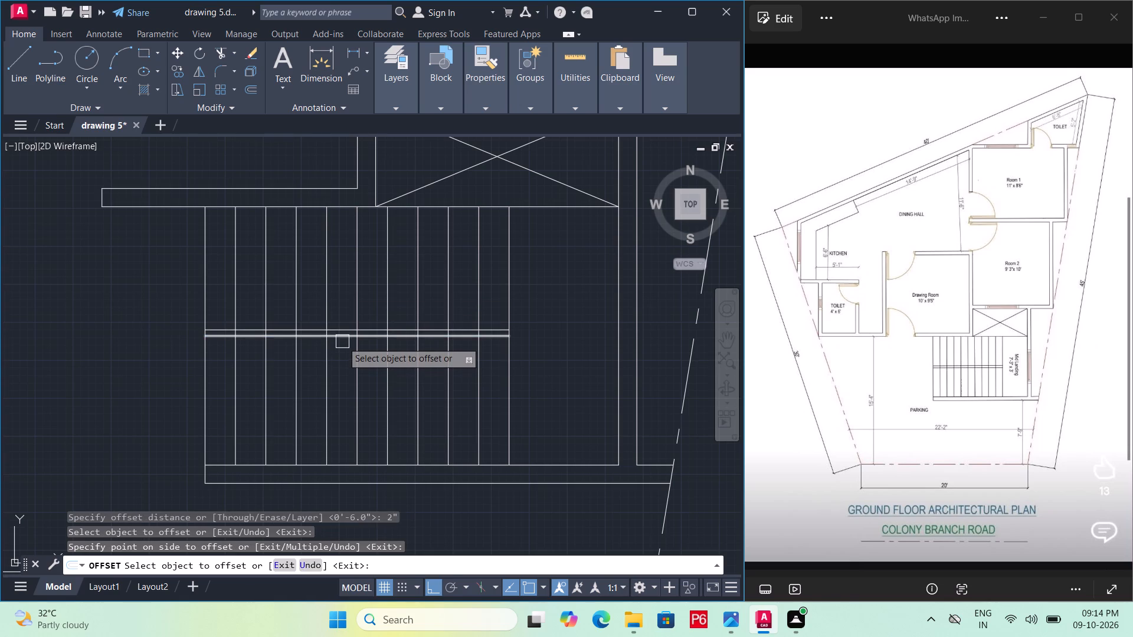
pyautogui.click(342, 342)
pyautogui.doubleClick(336, 373)
pyautogui.press('Escape')
# Erase the original centre line between the two offset lines of the staircase divider.
pyautogui.scroll(1, 344, 337)
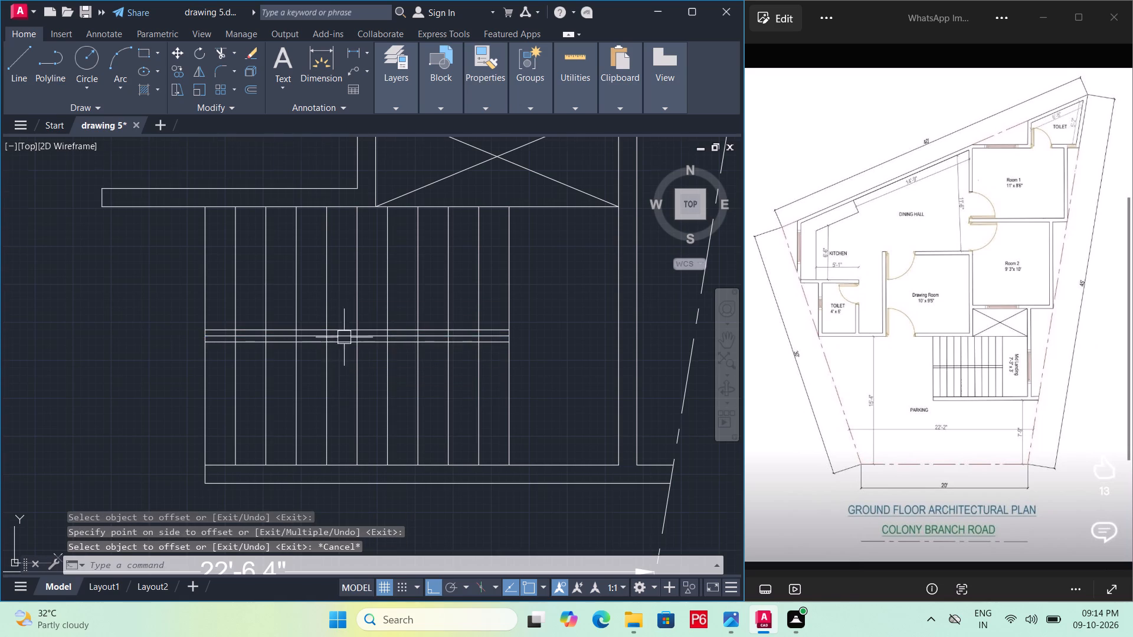
pyautogui.doubleClick(344, 337)
pyautogui.press('Delete')
# Trim the tread line segments lying between the two divider lines of the staircase, and save the drawing.
pyautogui.scroll(-1, 346, 332)
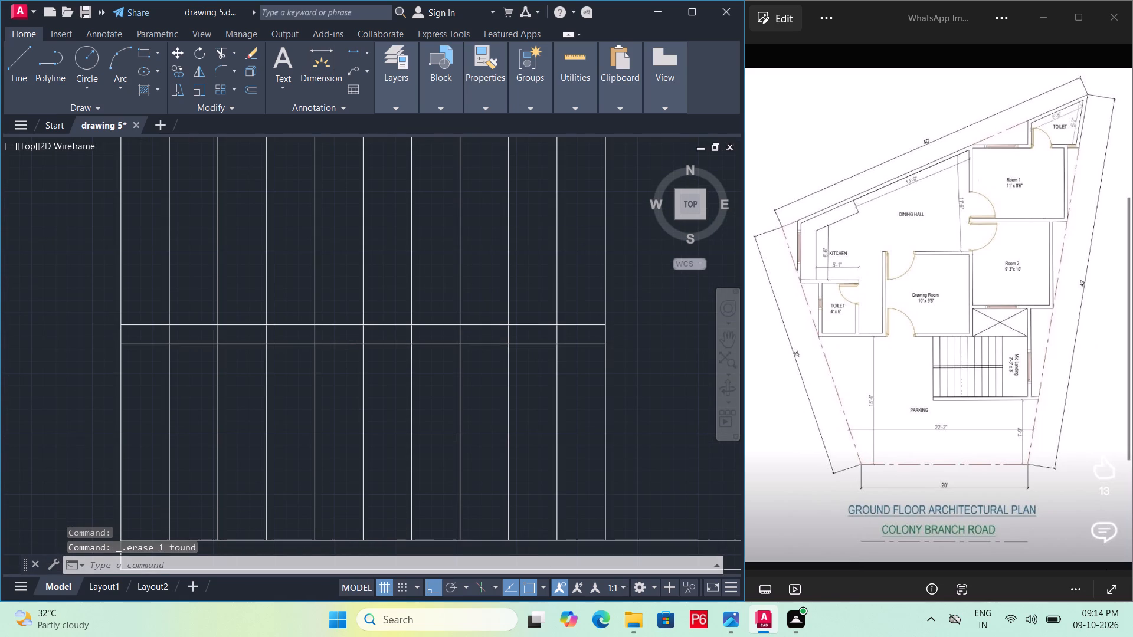
pyautogui.scroll(-2, 346, 332)
pyautogui.scroll(3, 349, 327)
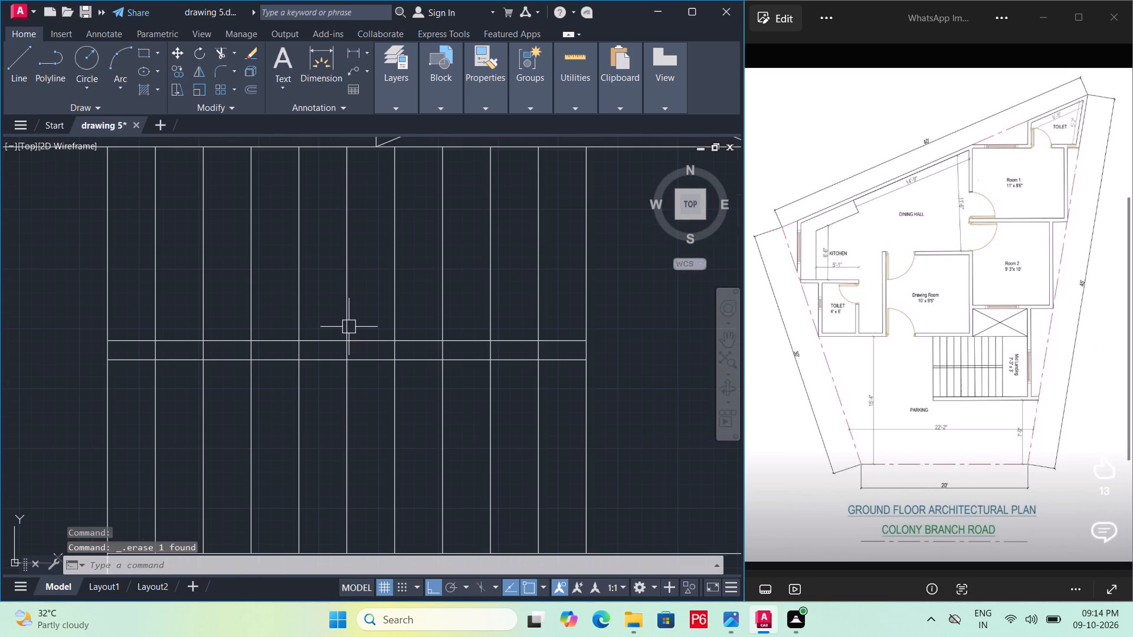
pyautogui.write('EX')
pyautogui.press('Escape')
pyautogui.write('TR')
pyautogui.press('space')
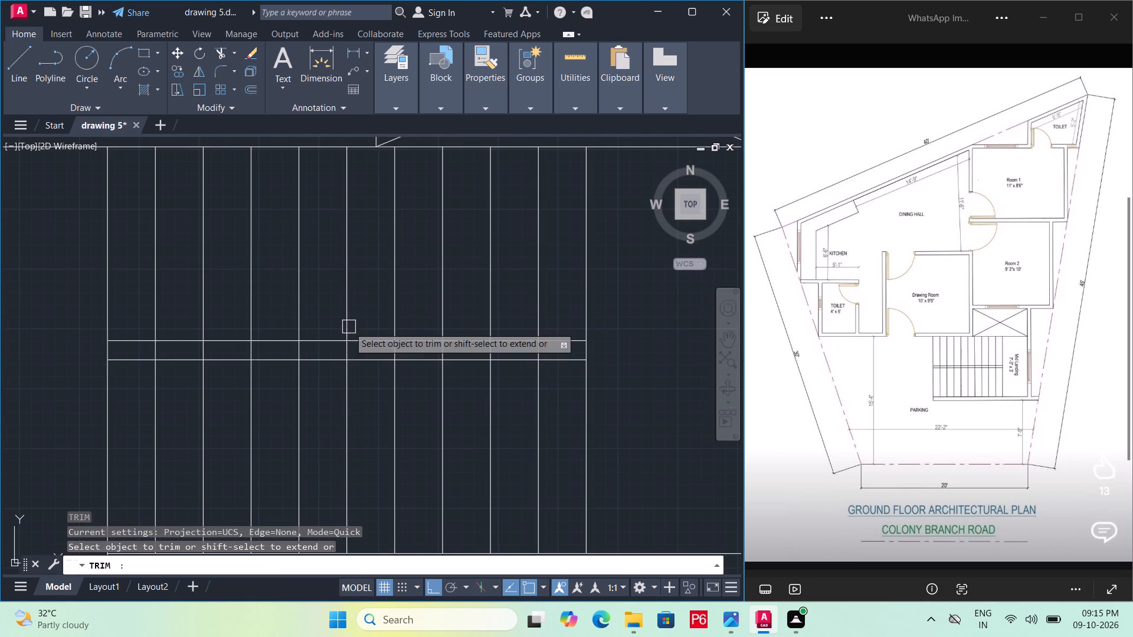
pyautogui.press('space')
pyautogui.scroll(2, 476, 333)
pyautogui.scroll(-2, 515, 344)
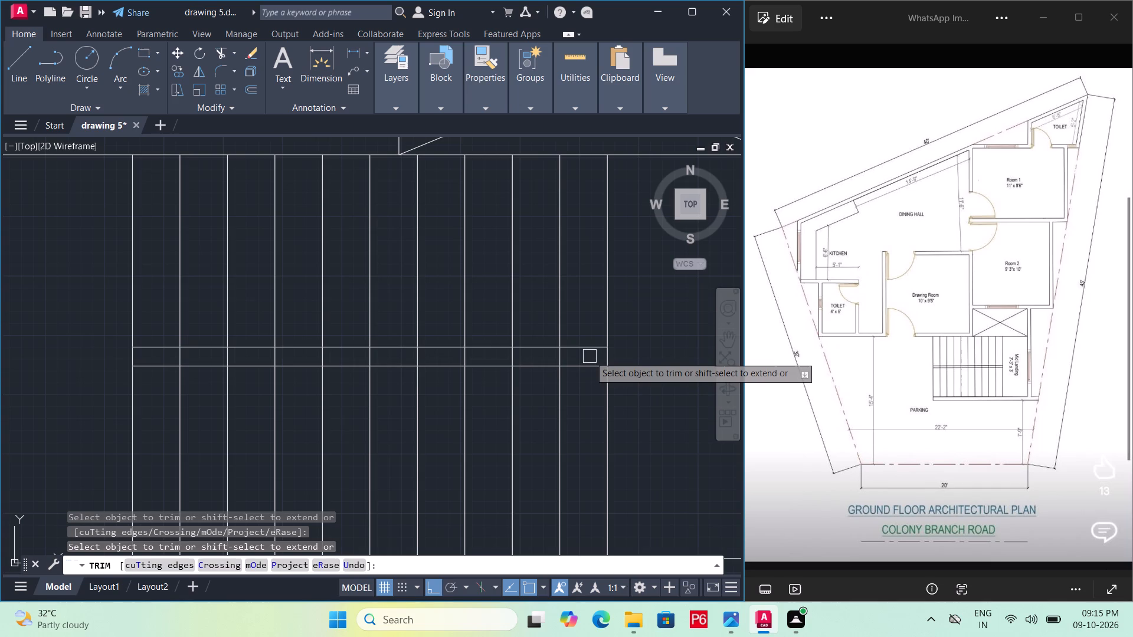
pyautogui.click(590, 356)
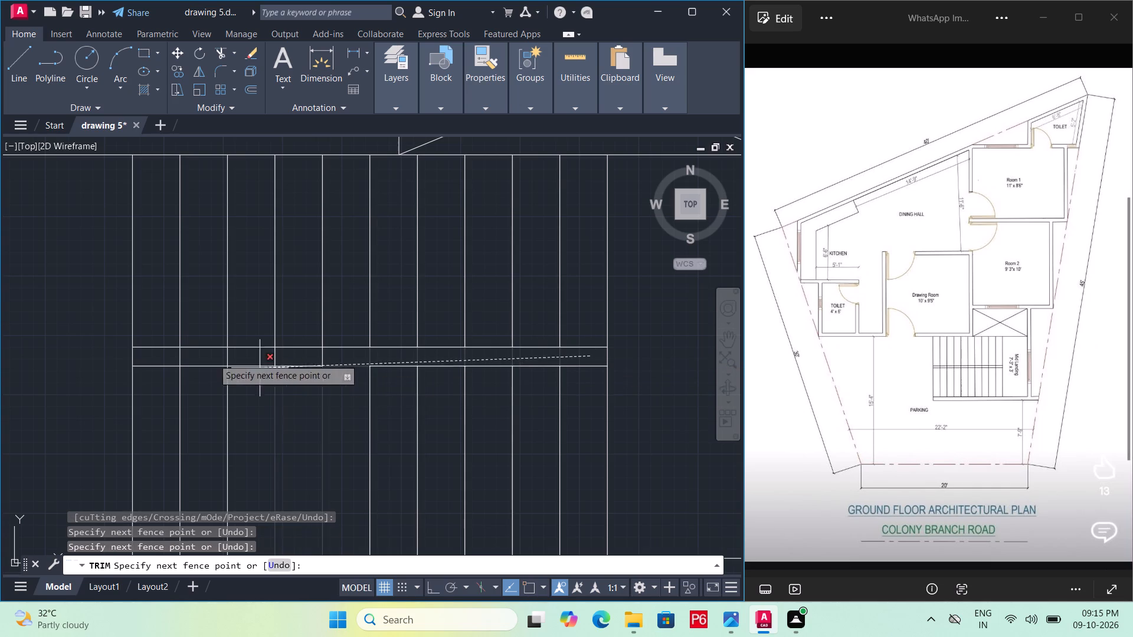
pyautogui.click(152, 356)
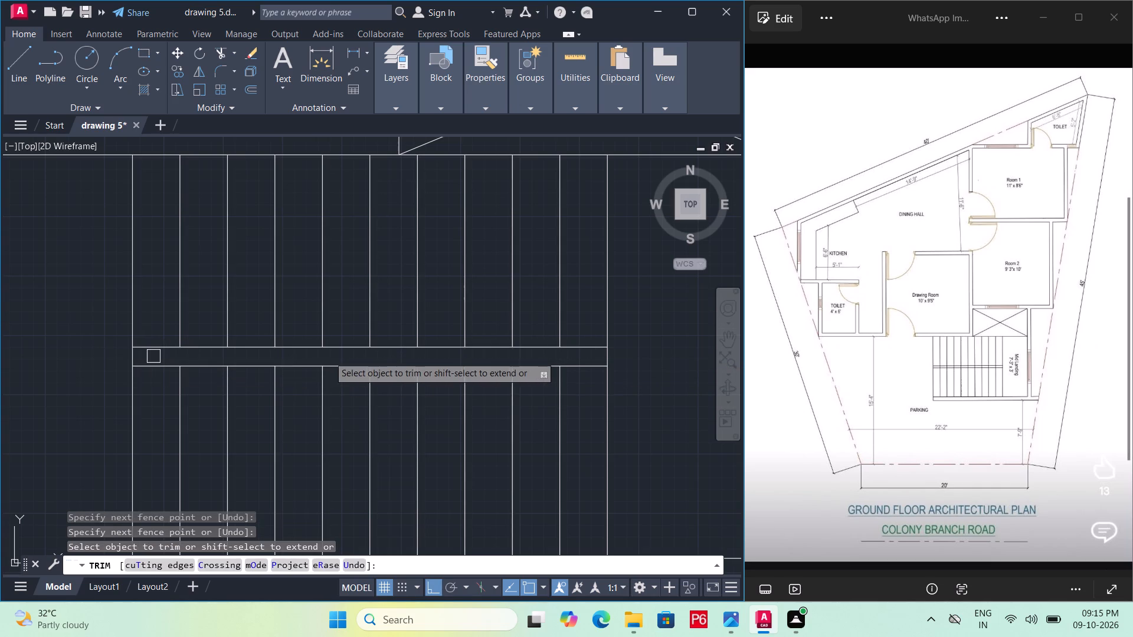
pyautogui.hotkey('ctrl', 's')
pyautogui.hotkey('ctrl', 's')
pyautogui.hotkey('ctrl', 's')
# With ortho off, copy the DRAWING ROOM 10'X9'5" label onto the landing beside the stair treads.
pyautogui.scroll(-2, 359, 388)
pyautogui.moveTo(359, 388); pyautogui.dragTo(385, 350, button='middle')
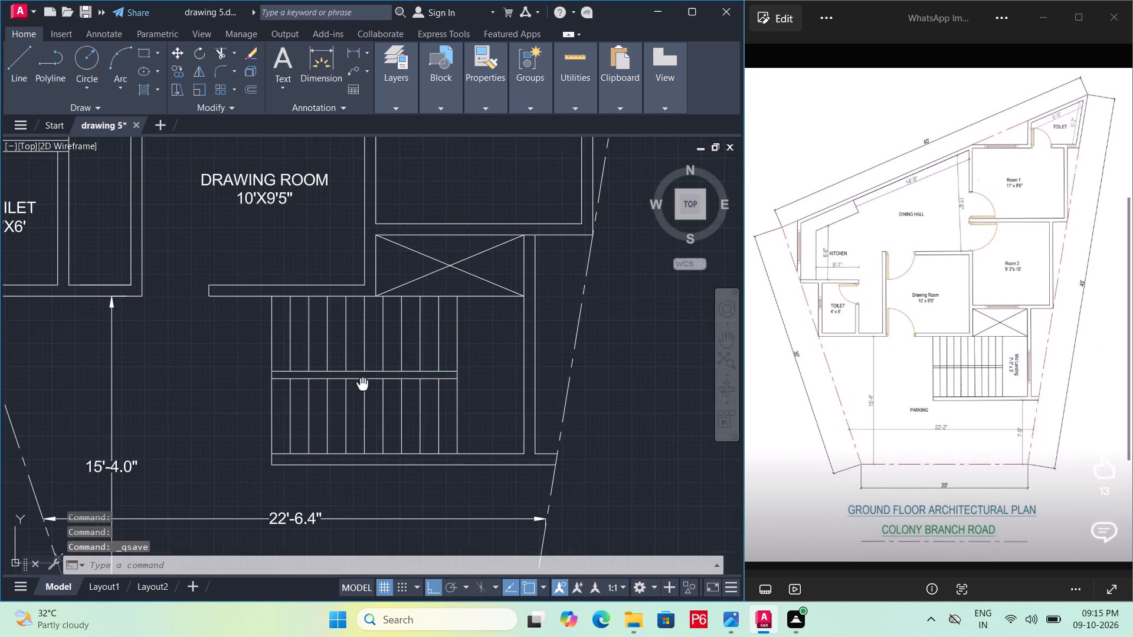
pyautogui.moveTo(385, 350); pyautogui.dragTo(397, 388, button='middle')
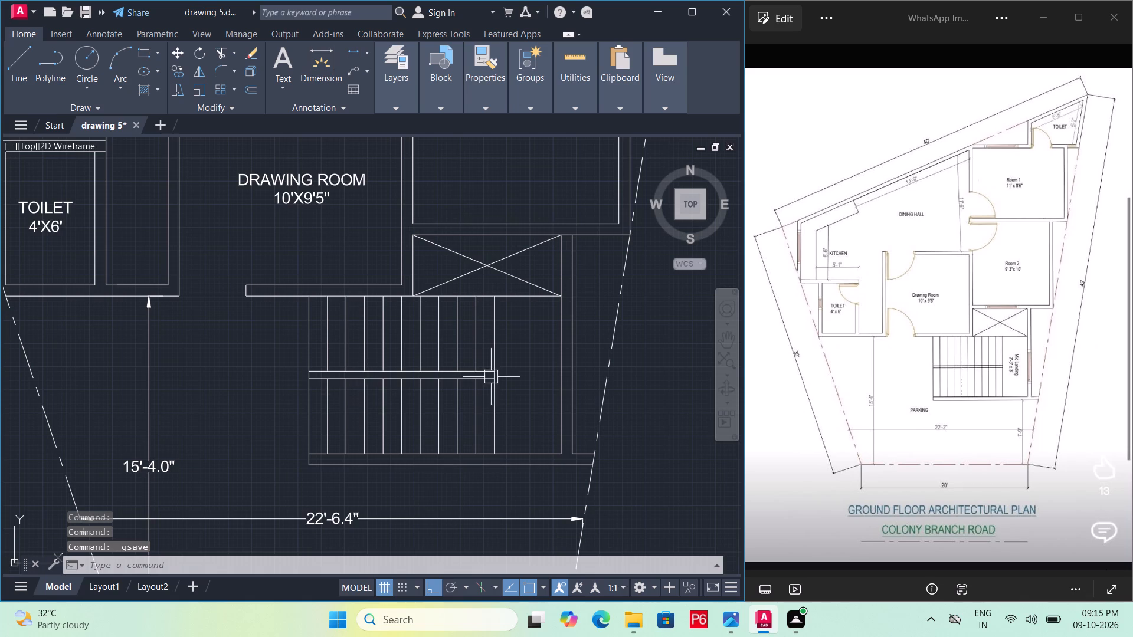
pyautogui.scroll(1, 574, 354)
pyautogui.moveTo(574, 354); pyautogui.dragTo(522, 380, button='middle')
pyautogui.scroll(-1, 522, 381)
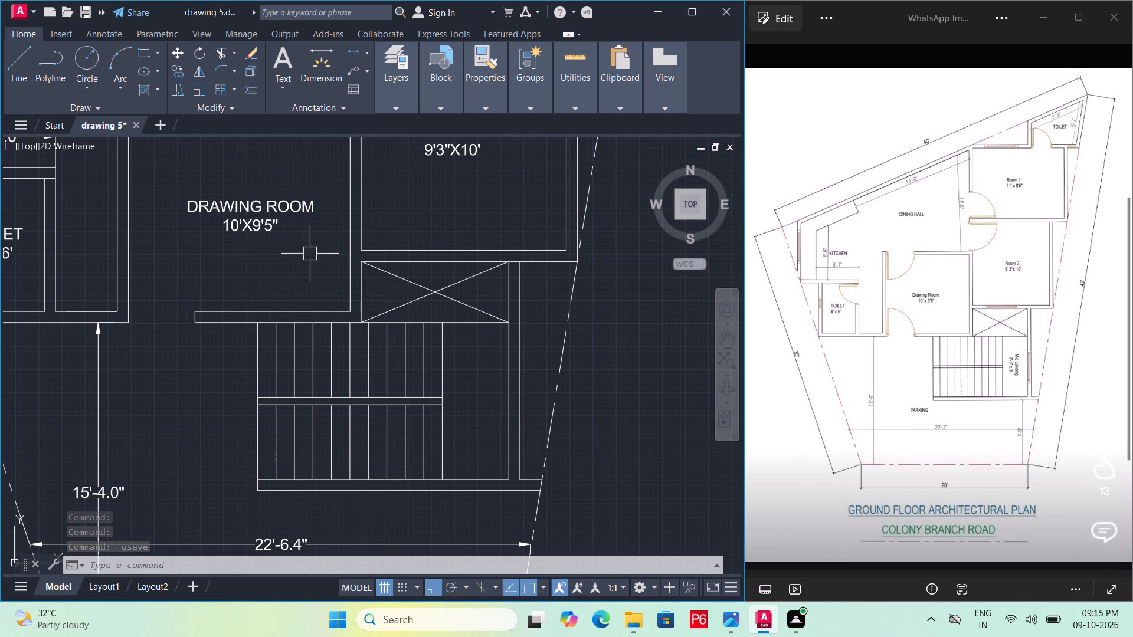
pyautogui.click(244, 211)
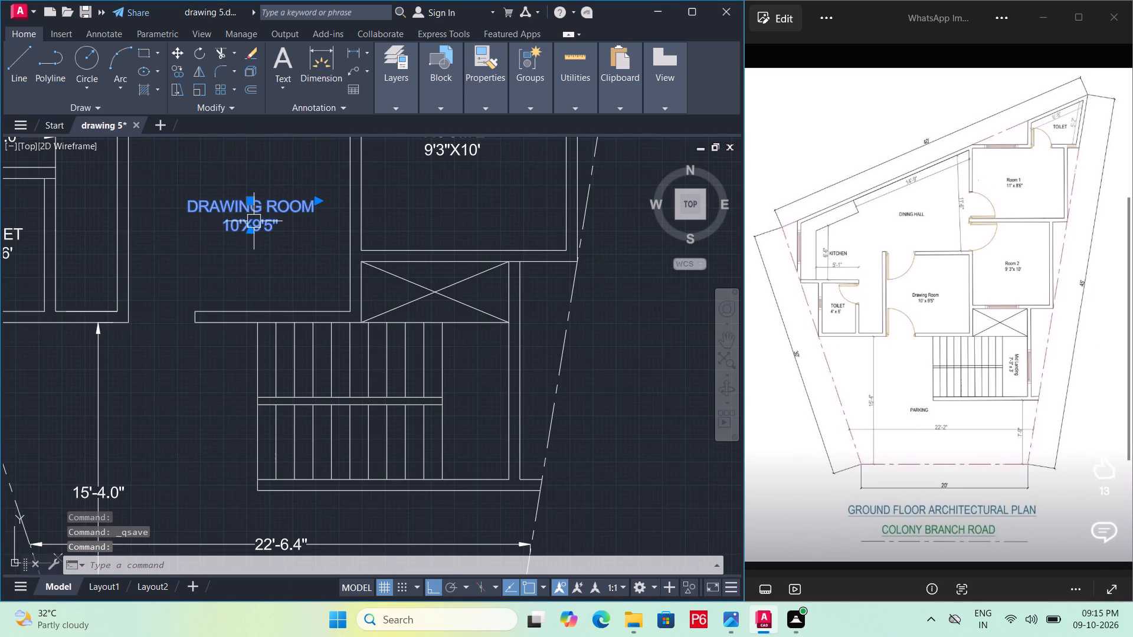
pyautogui.press('m')
pyautogui.press('BackSpace')
pyautogui.write('CO')
pyautogui.press('space')
pyautogui.click(254, 222)
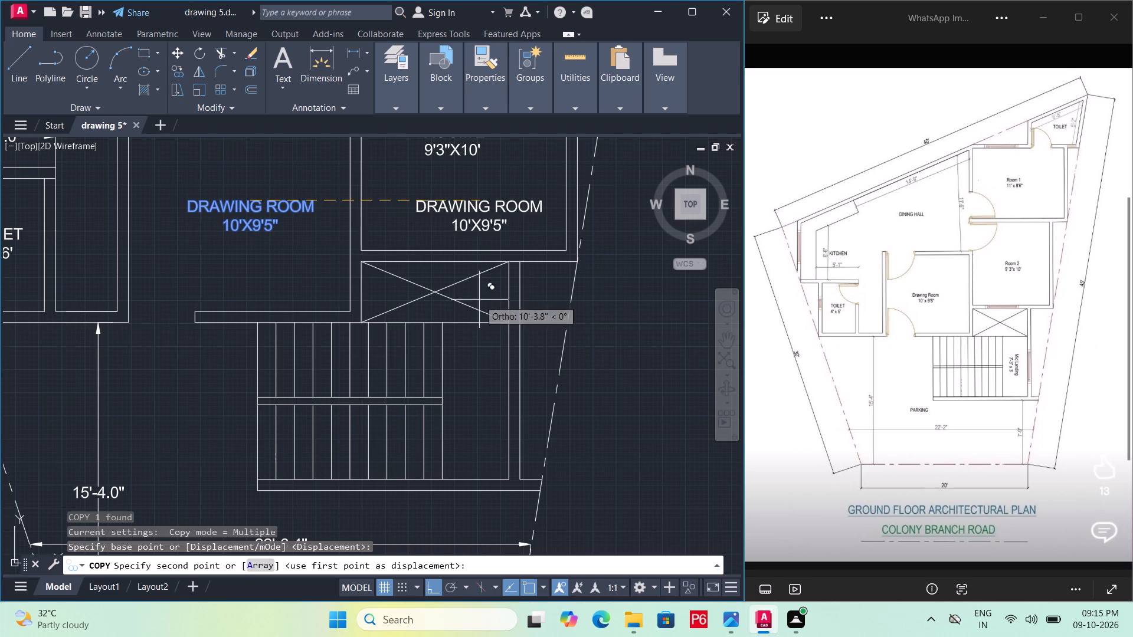
pyautogui.press('F8')
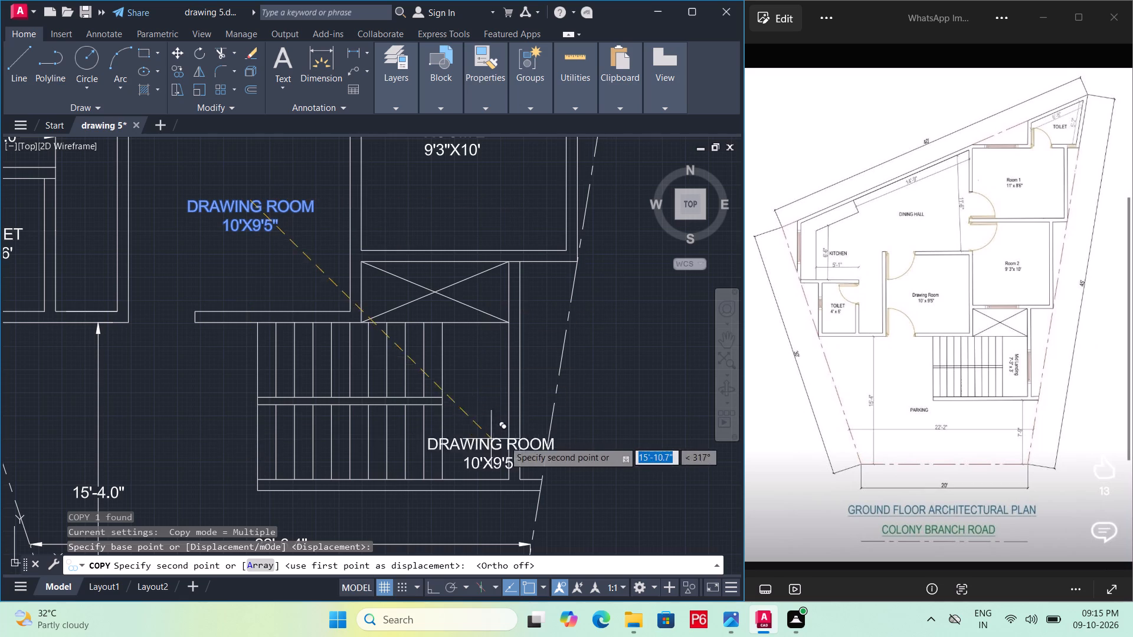
pyautogui.click(480, 390)
pyautogui.press('space')
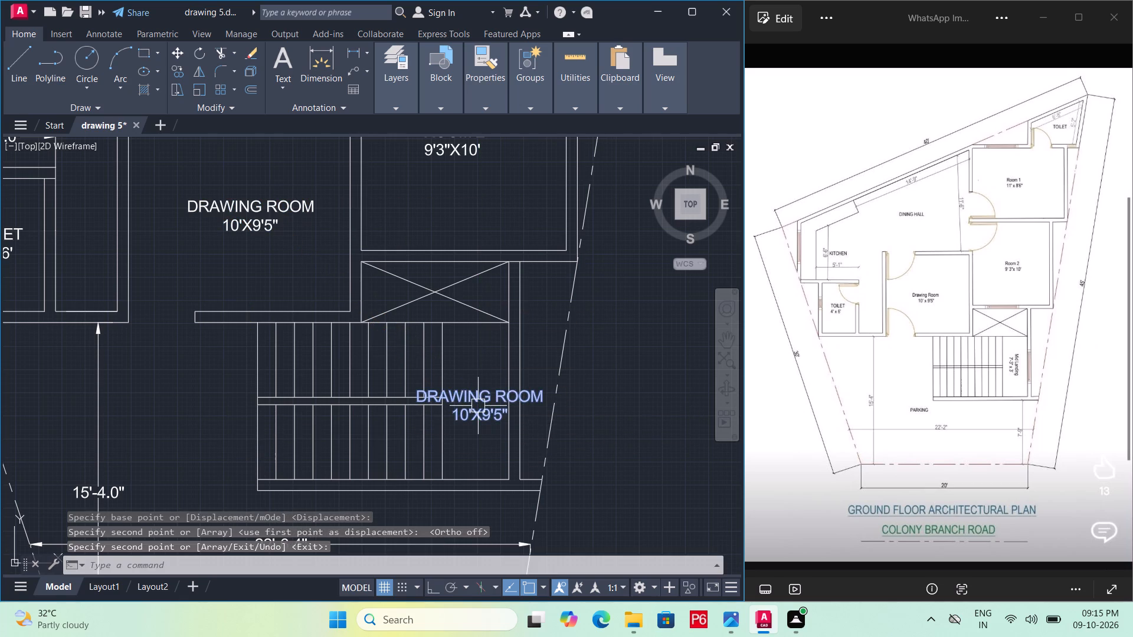
pyautogui.press('space')
pyautogui.press('space')
# With ortho on, rotate the copied label on the stair landing 90° clockwise.
pyautogui.write('RO')
pyautogui.press('space')
pyautogui.click(475, 405)
pyautogui.rightClick(477, 427)
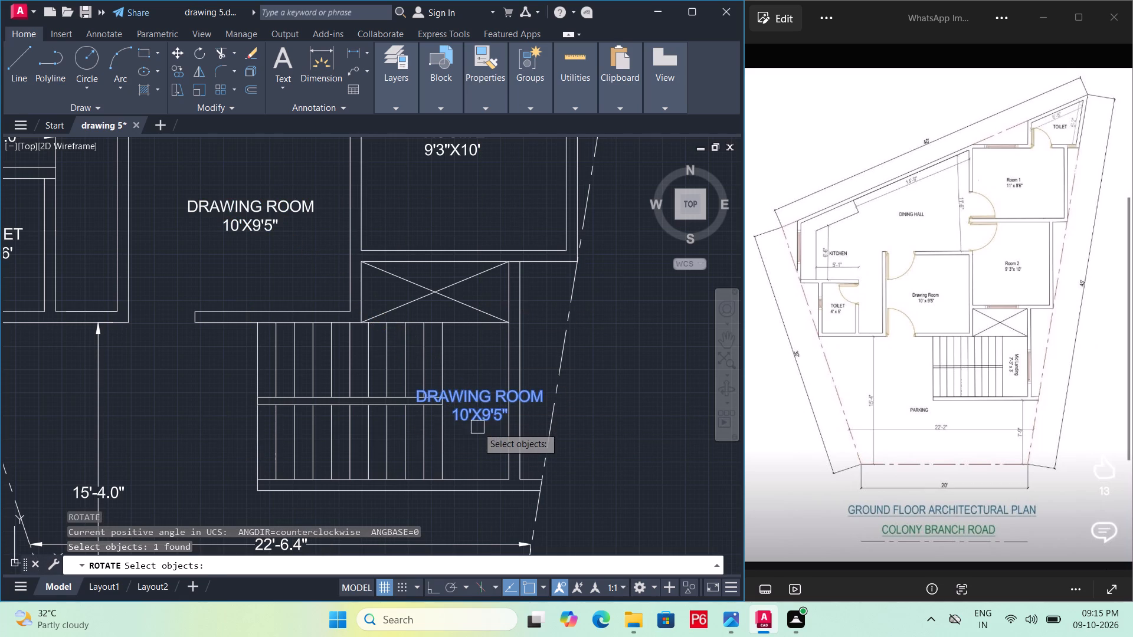
pyautogui.click(489, 416)
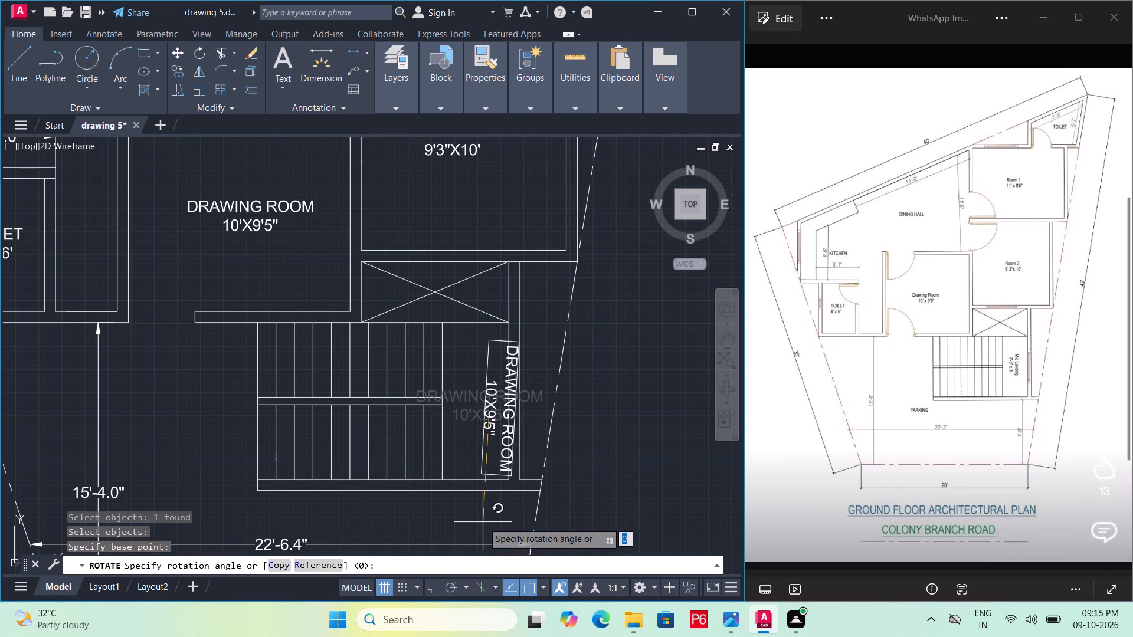
pyautogui.press('F8')
pyautogui.click(491, 511)
pyautogui.press('space')
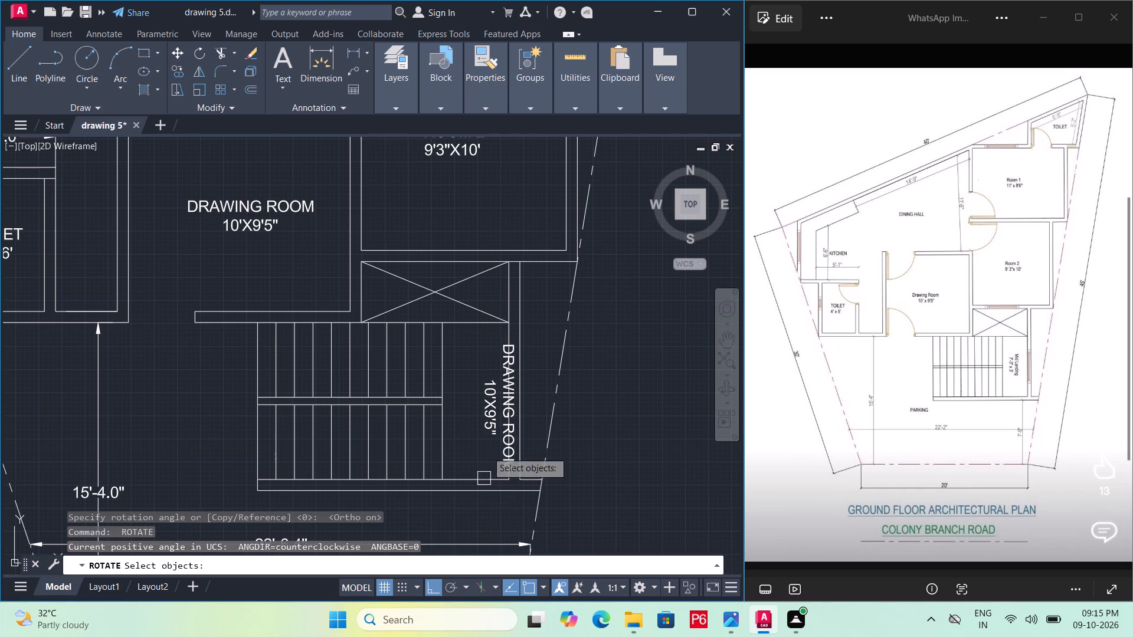
pyautogui.click(493, 423)
pyautogui.press('Escape')
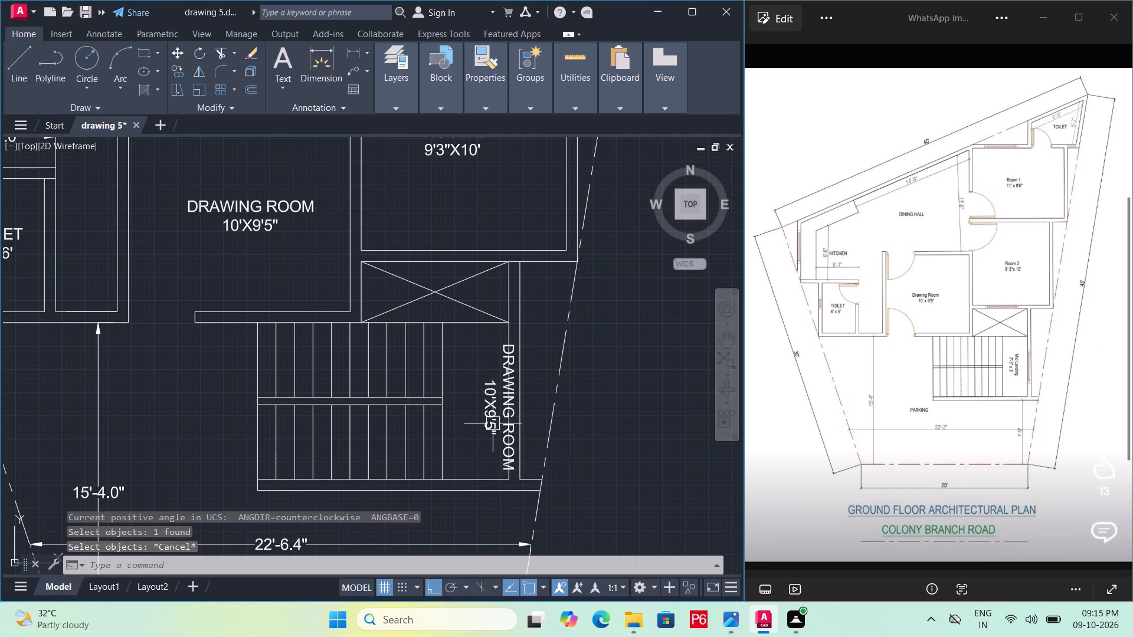
# Move the rotated label horizontally off the wall into the landing space beside the last tread.
pyautogui.click(493, 423)
pyautogui.write('M')
pyautogui.press('space')
pyautogui.click(493, 422)
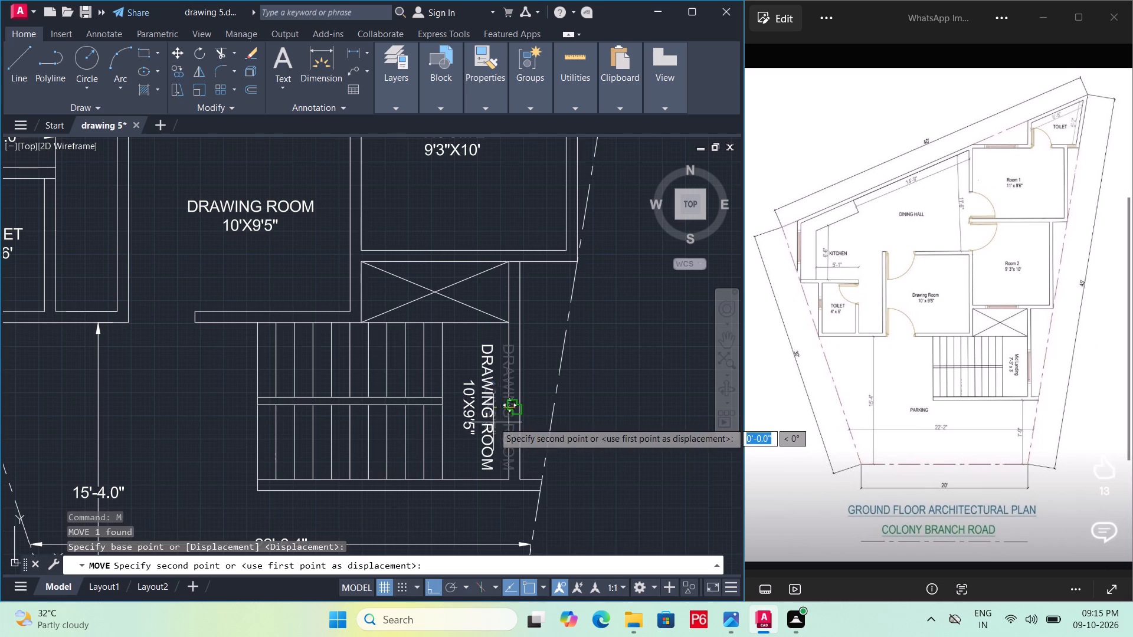
pyautogui.scroll(2, 482, 421)
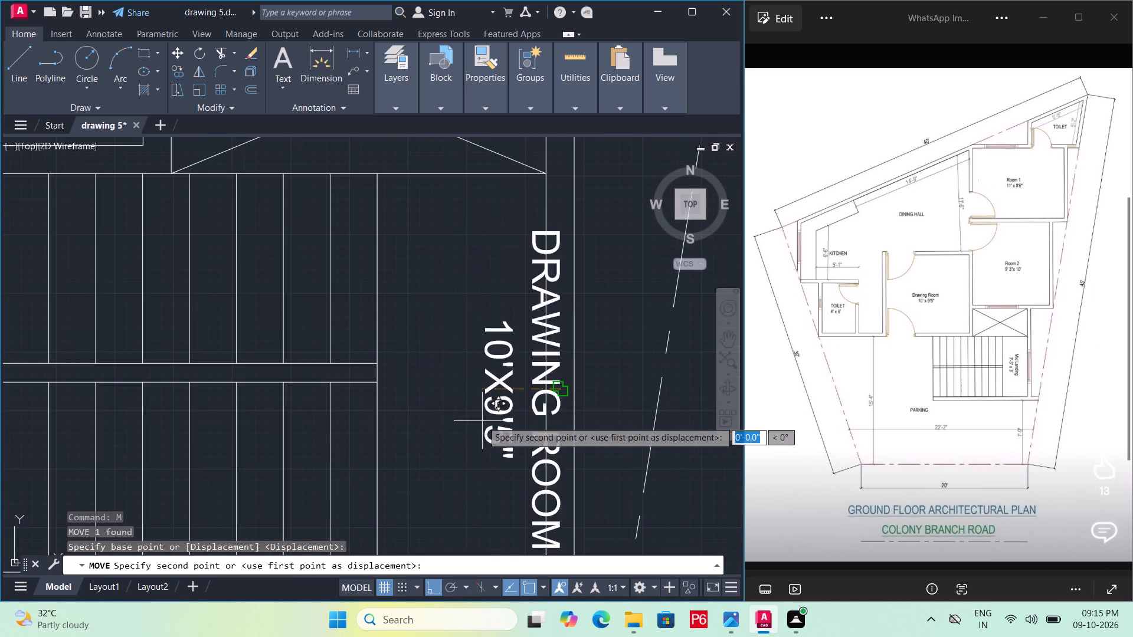
pyautogui.click(506, 394)
# Replace the whole text of the rotated landing label with MD LANDING.
pyautogui.scroll(-2, 480, 353)
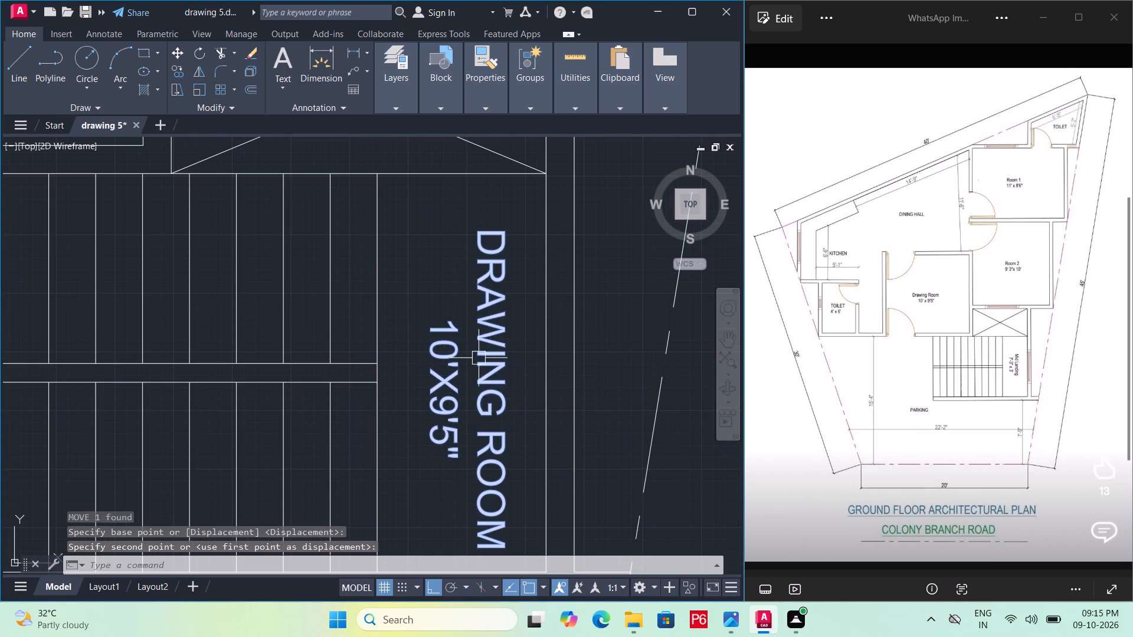
pyautogui.press('Escape')
pyautogui.doubleClick(490, 390)
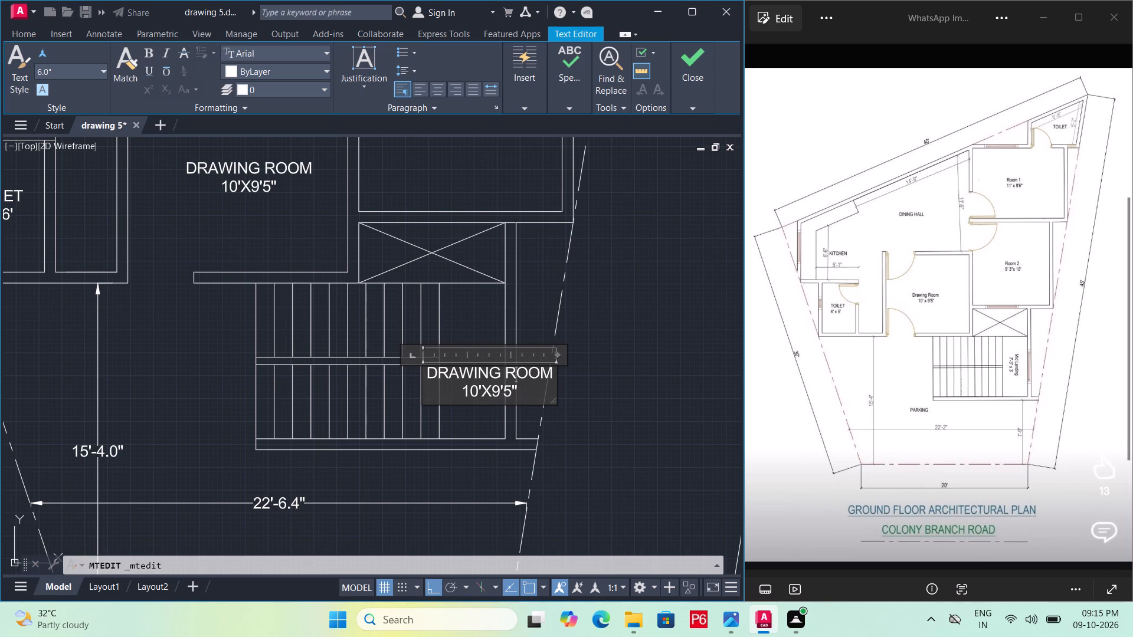
pyautogui.click(534, 383)
pyautogui.click(522, 396)
pyautogui.press('BackSpace')
pyautogui.press('BackSpace')
pyautogui.press('BackSpace')
pyautogui.press('BackSpace')
pyautogui.press('BackSpace')
pyautogui.press('BackSpace')
pyautogui.press('BackSpace')
pyautogui.press('BackSpace')
pyautogui.press('BackSpace')
pyautogui.press('BackSpace')
pyautogui.press('BackSpace')
pyautogui.press('BackSpace')
pyautogui.press('BackSpace')
pyautogui.press('BackSpace')
pyautogui.press('BackSpace')
pyautogui.press('BackSpace')
pyautogui.press('BackSpace')
pyautogui.press('BackSpace')
pyautogui.press('BackSpace')
pyautogui.press('BackSpace')
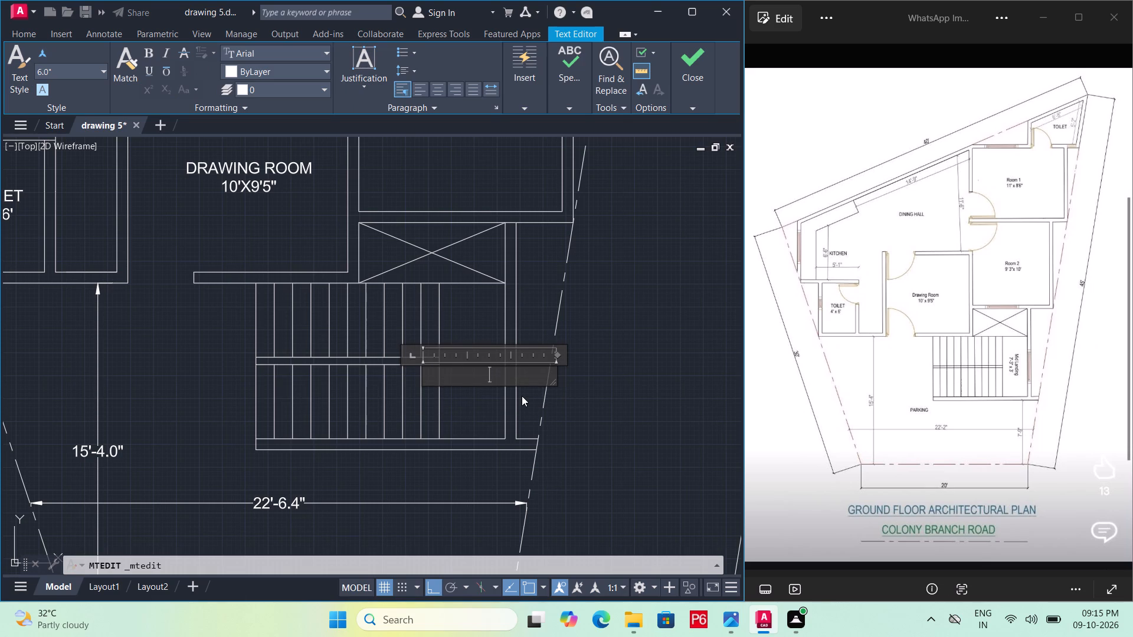
pyautogui.press('m')
pyautogui.press('d')
pyautogui.press('BackSpace')
pyautogui.press('d')
pyautogui.press('BackSpace')
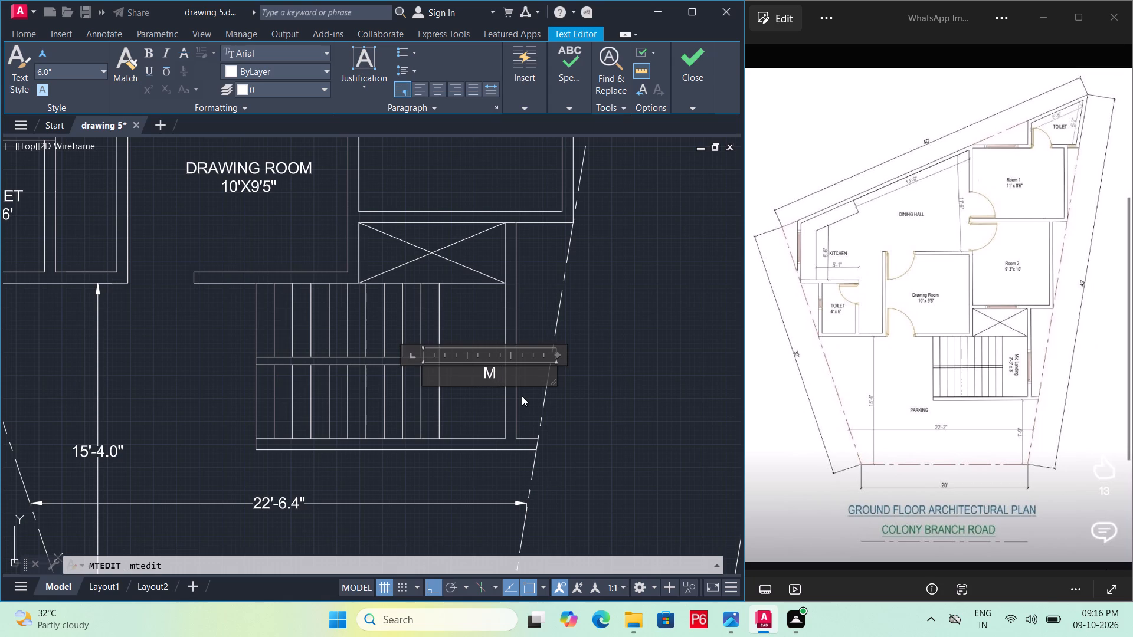
pyautogui.write('D')
pyautogui.press('space')
pyautogui.write('LANDING')
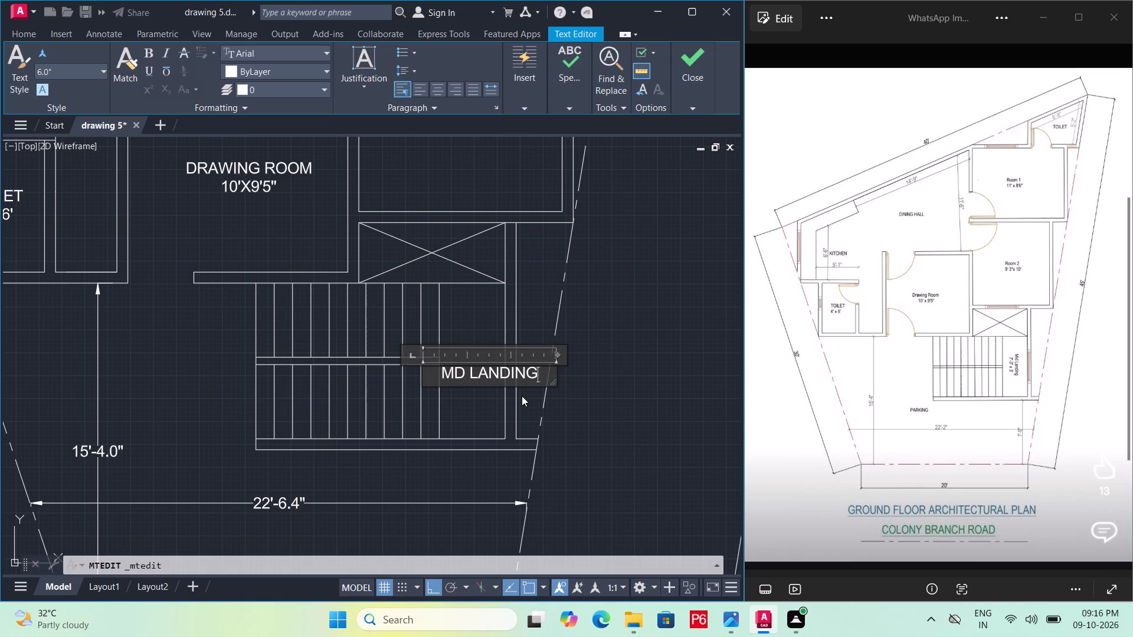
# Add a second line reading 7'3"X3' beneath MD LANDING in the stair landing label.
pyautogui.press('Return')
pyautogui.write("7'")
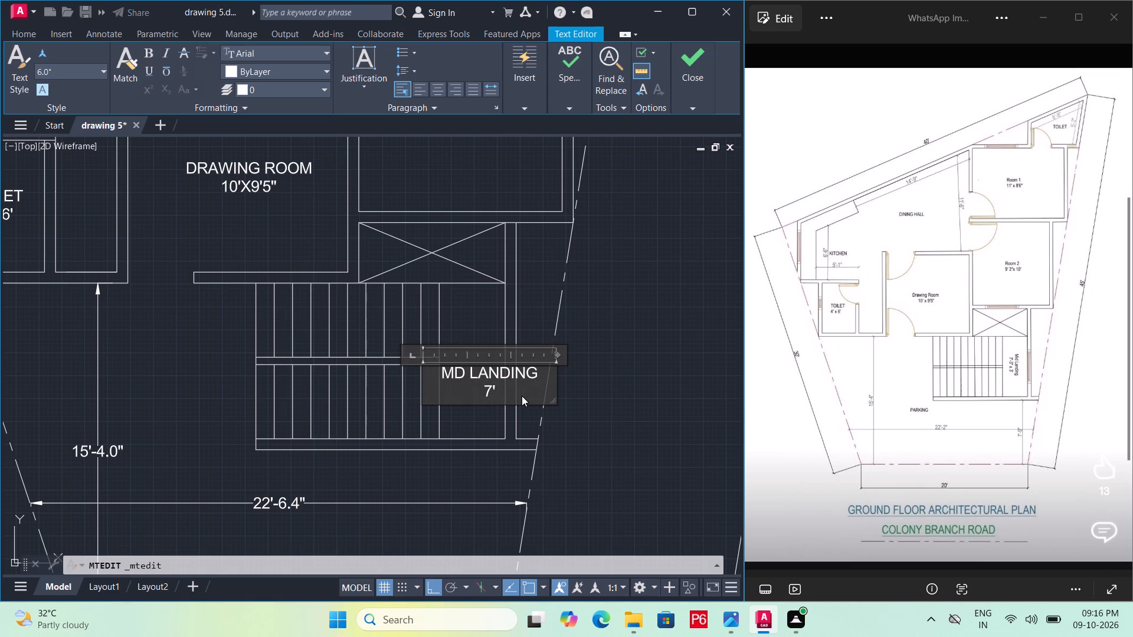
pyautogui.write('3"')
pyautogui.press('x')
pyautogui.write("3'")
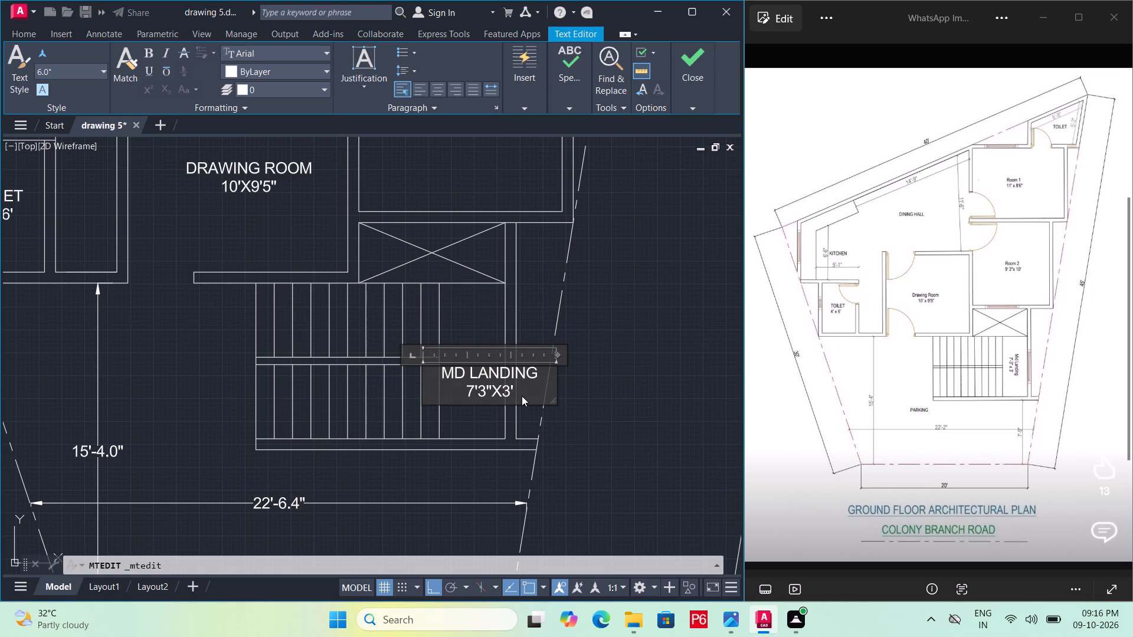
pyautogui.click(579, 388)
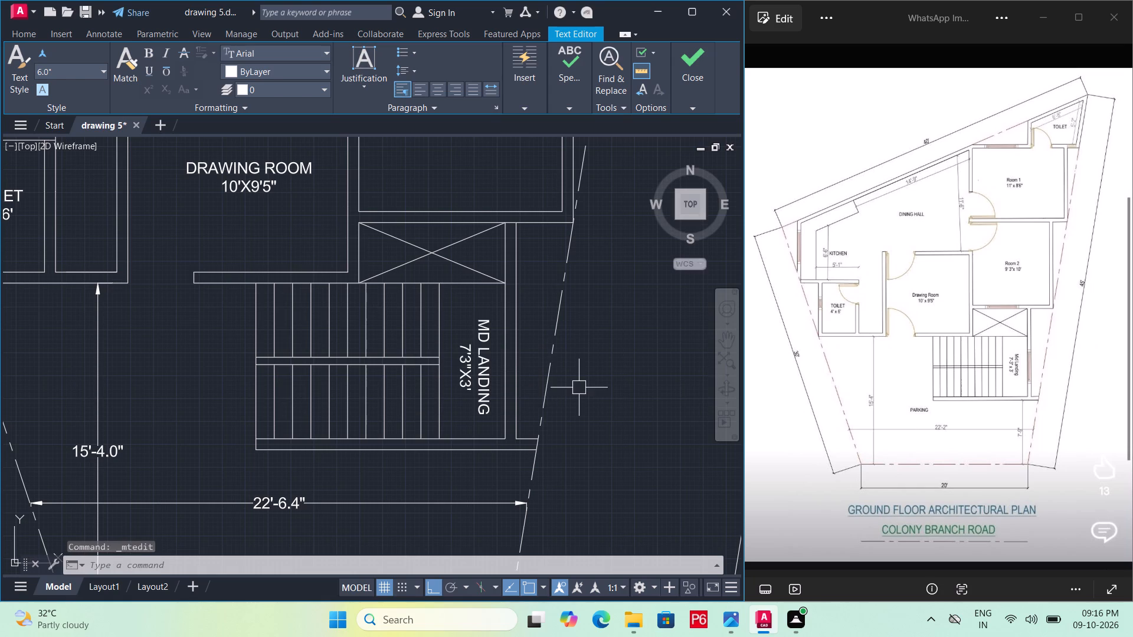
# Save the drawing with the completed landing label.
pyautogui.scroll(-2, 441, 380)
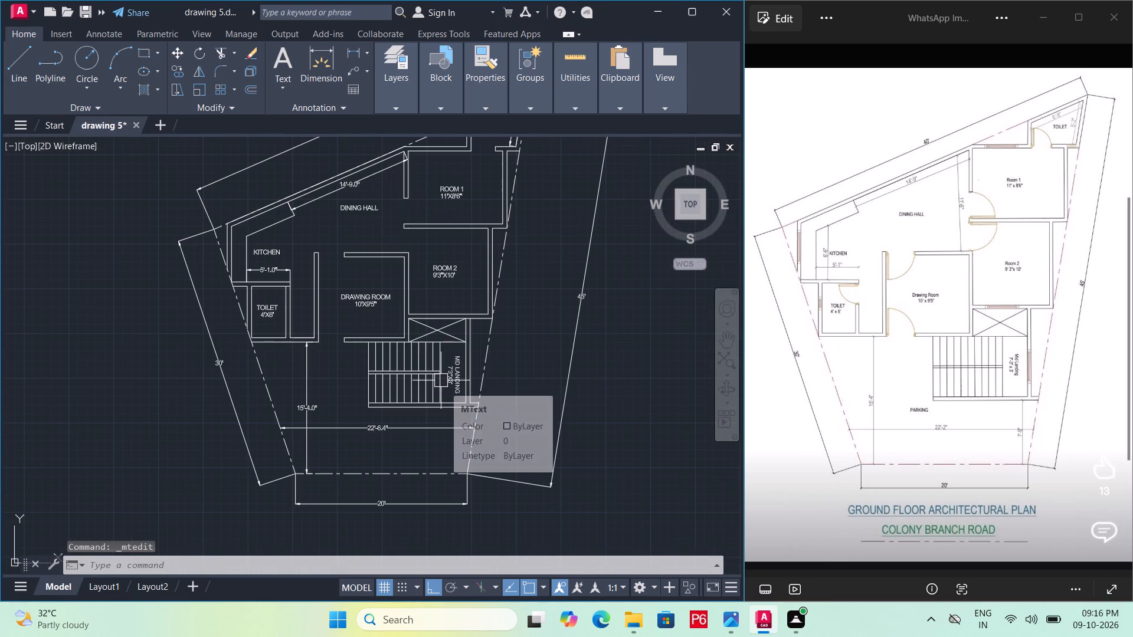
pyautogui.hotkey('ctrl', 's')
pyautogui.hotkey('ctrl', 's')
pyautogui.hotkey('ctrl', 's')
# Delete the 5'-7.0" aligned dimension of the slanted side wall in the toilet next to Room 1.
pyautogui.moveTo(442, 380); pyautogui.dragTo(482, 395, button='middle')
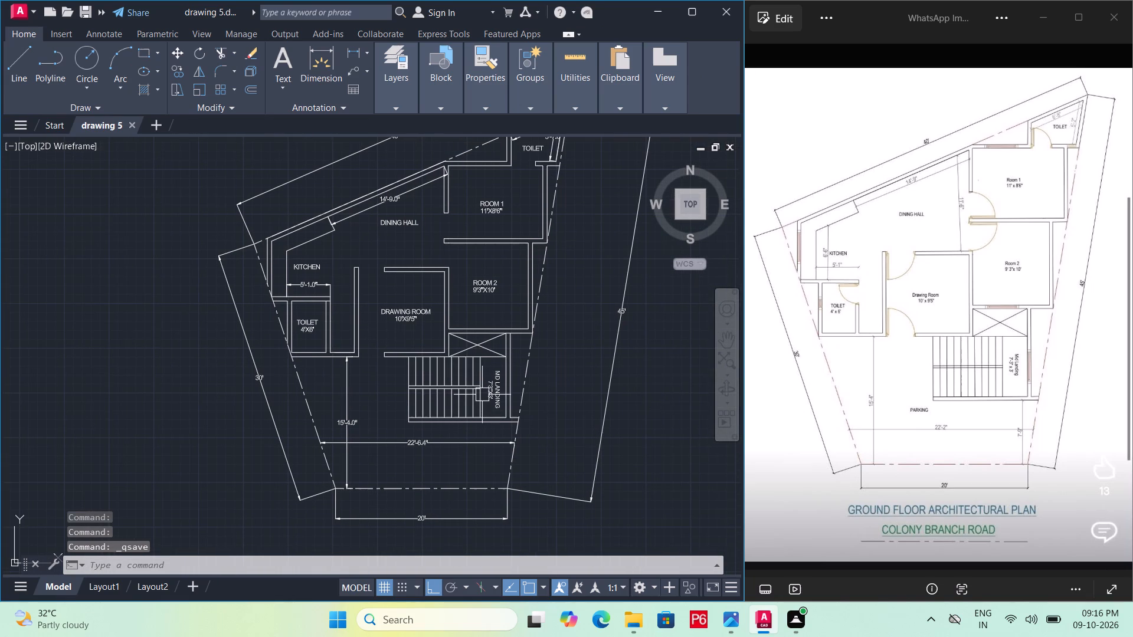
pyautogui.scroll(-1, 437, 390)
pyautogui.scroll(1, 437, 390)
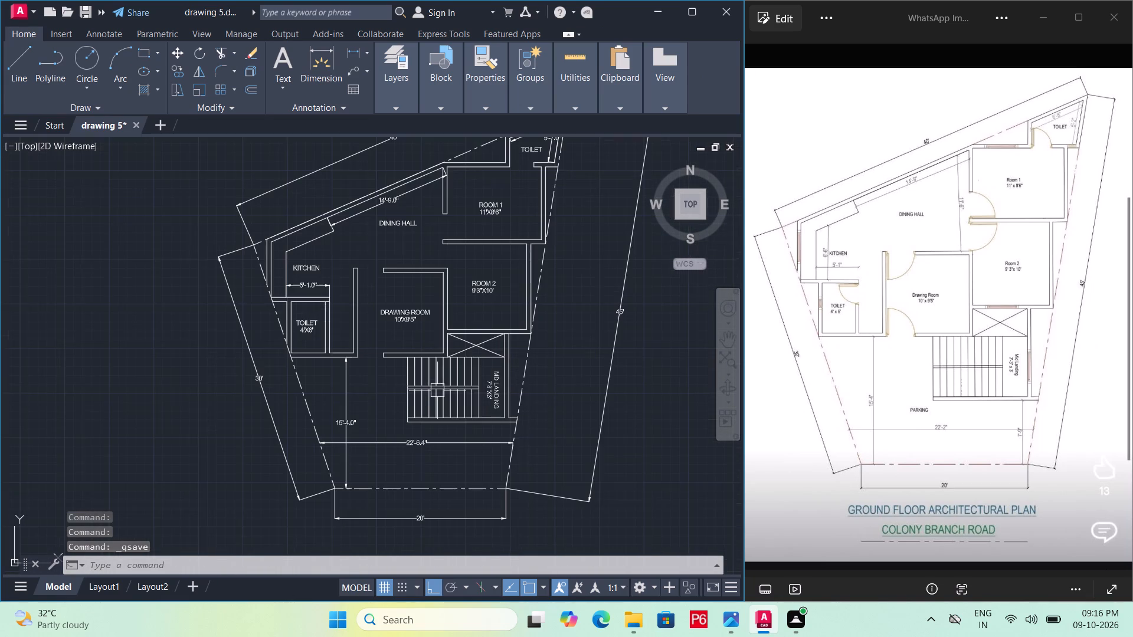
pyautogui.moveTo(437, 390); pyautogui.dragTo(425, 411, button='middle')
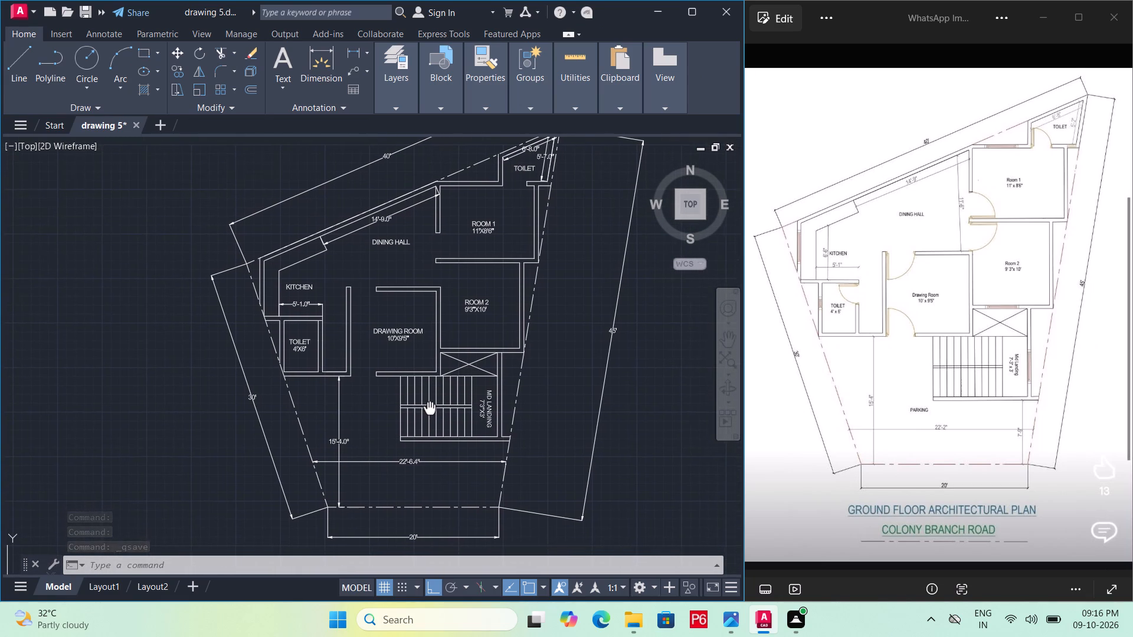
pyautogui.moveTo(425, 411); pyautogui.dragTo(391, 467, button='middle')
pyautogui.scroll(2, 418, 450)
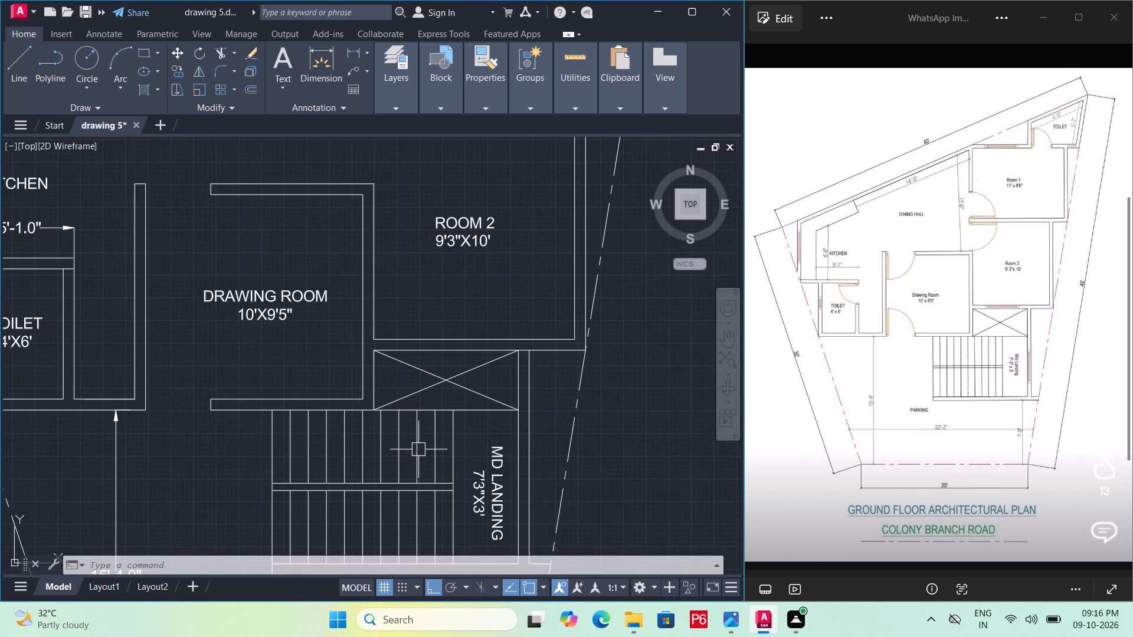
pyautogui.moveTo(417, 456); pyautogui.dragTo(379, 636, button='middle')
pyautogui.scroll(-1, 370, 465)
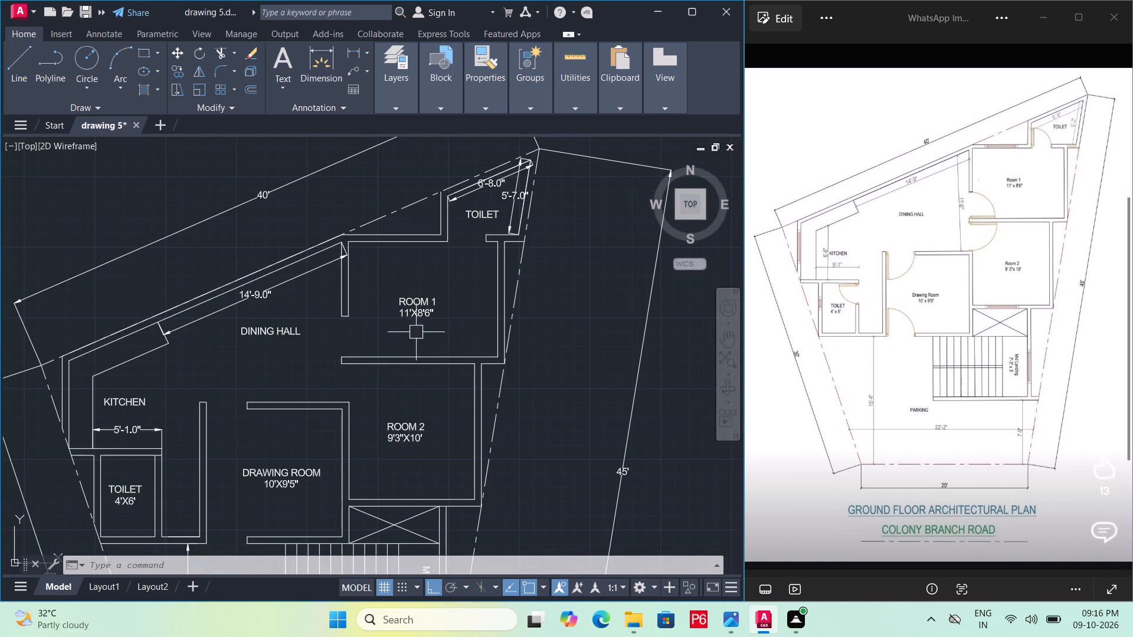
pyautogui.moveTo(418, 330); pyautogui.dragTo(374, 441, button='middle')
pyautogui.scroll(2, 479, 263)
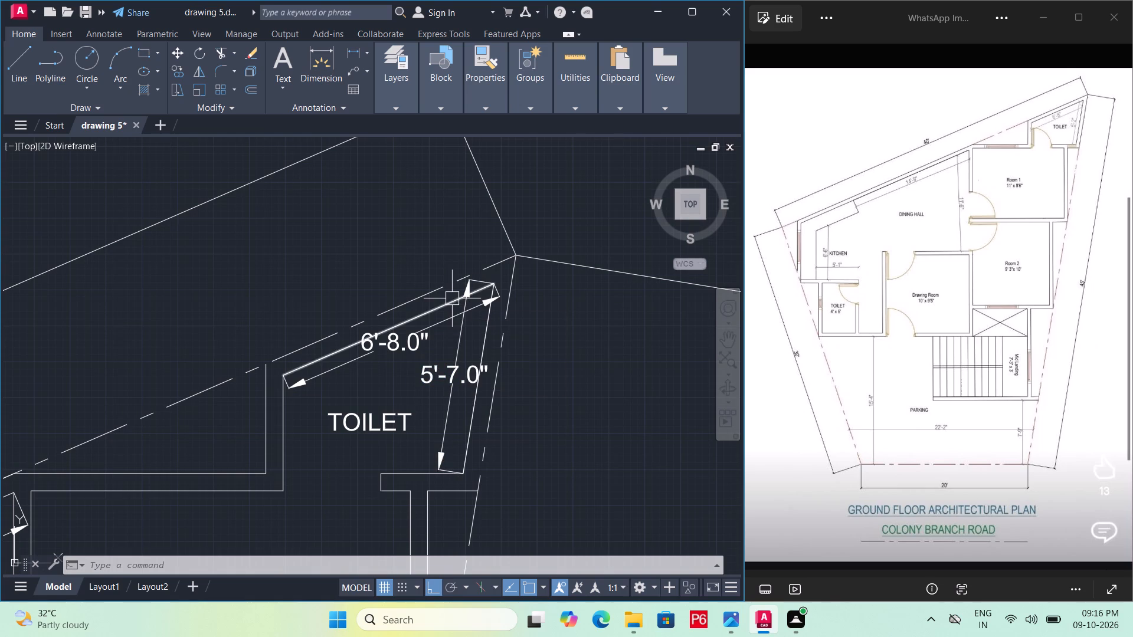
pyautogui.click(467, 293)
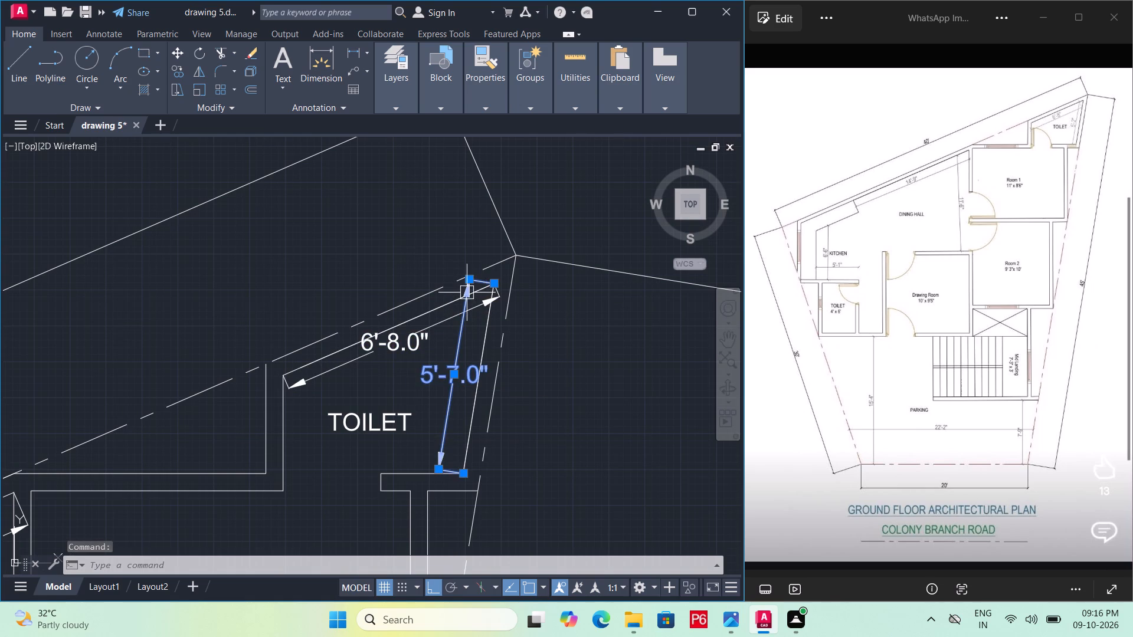
pyautogui.press('Delete')
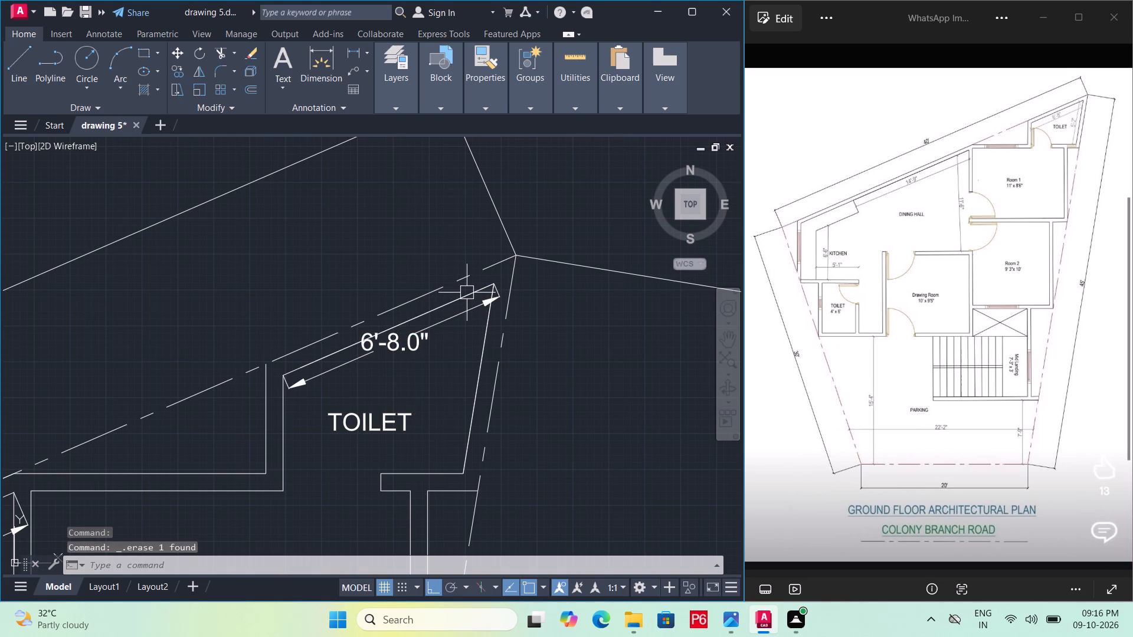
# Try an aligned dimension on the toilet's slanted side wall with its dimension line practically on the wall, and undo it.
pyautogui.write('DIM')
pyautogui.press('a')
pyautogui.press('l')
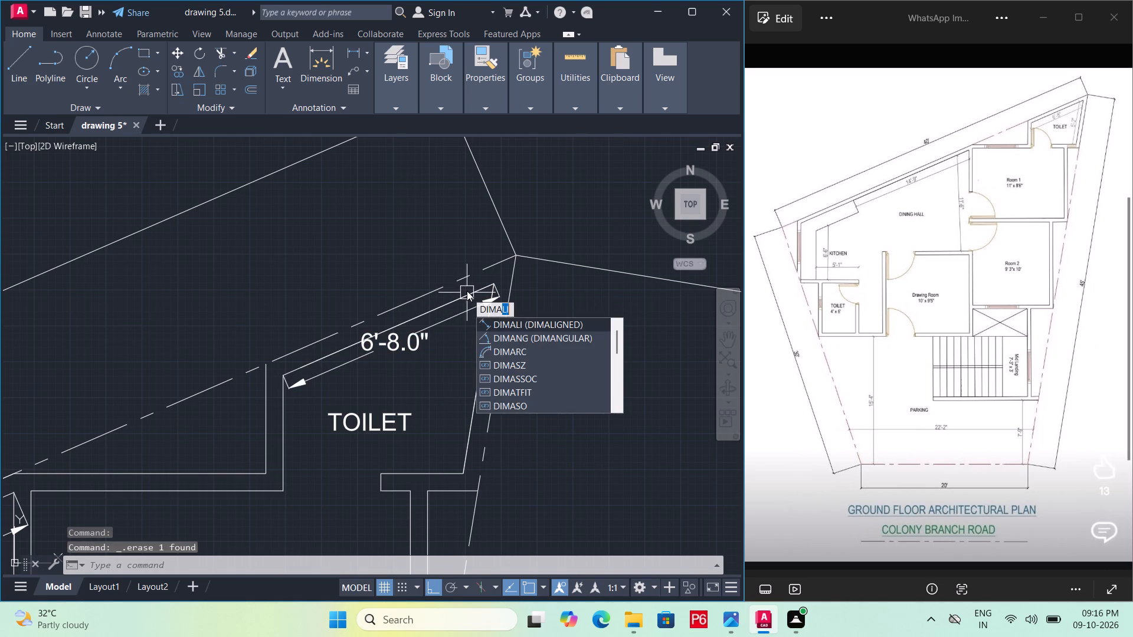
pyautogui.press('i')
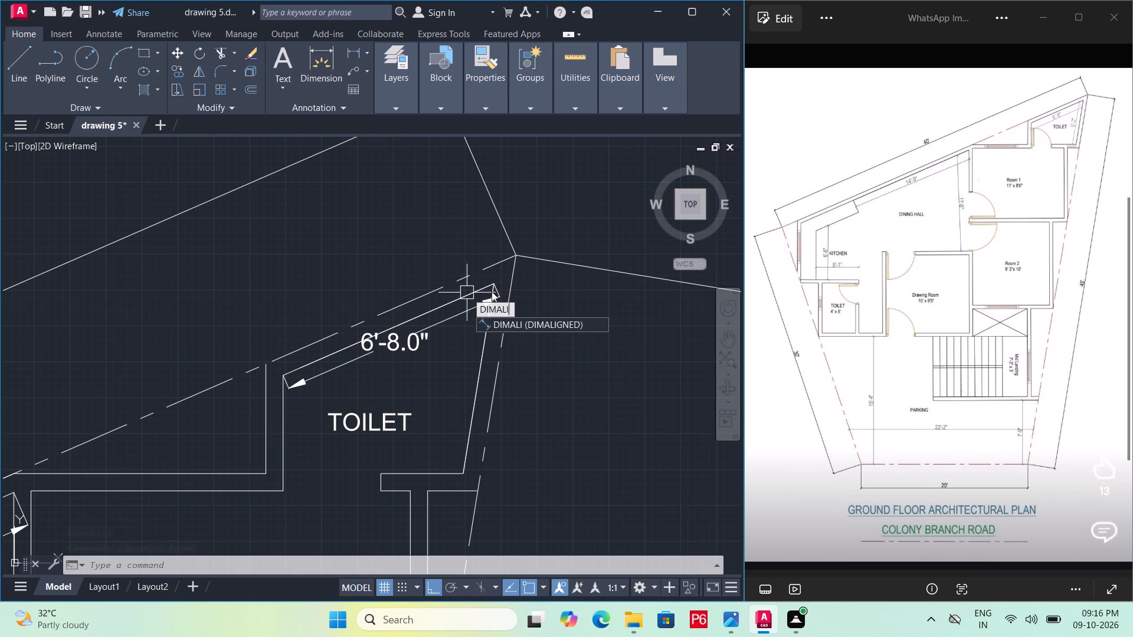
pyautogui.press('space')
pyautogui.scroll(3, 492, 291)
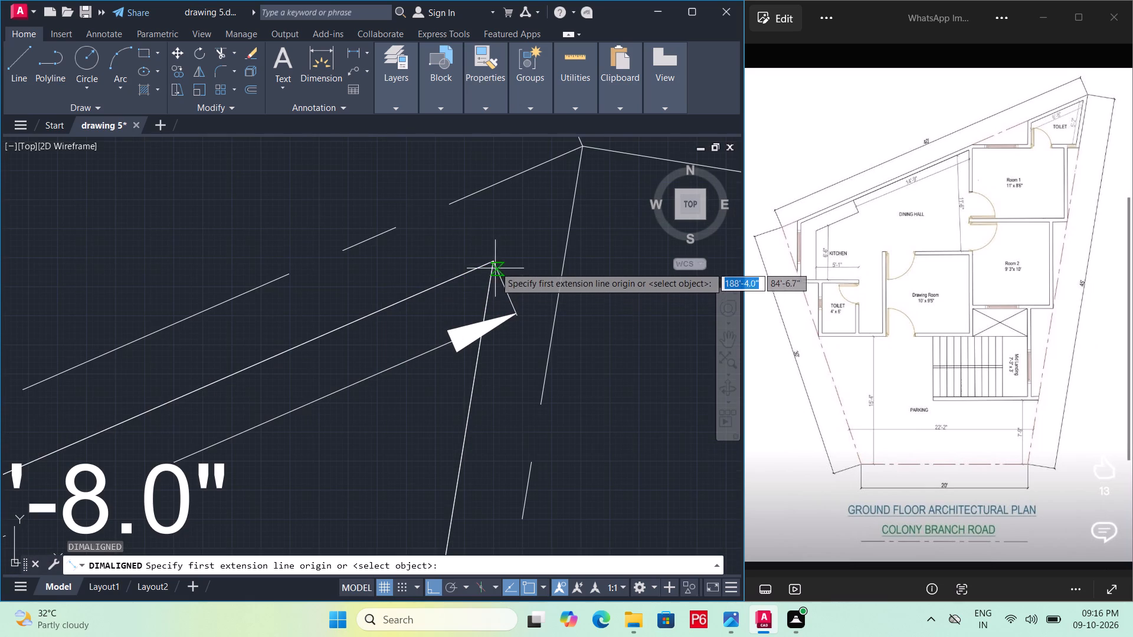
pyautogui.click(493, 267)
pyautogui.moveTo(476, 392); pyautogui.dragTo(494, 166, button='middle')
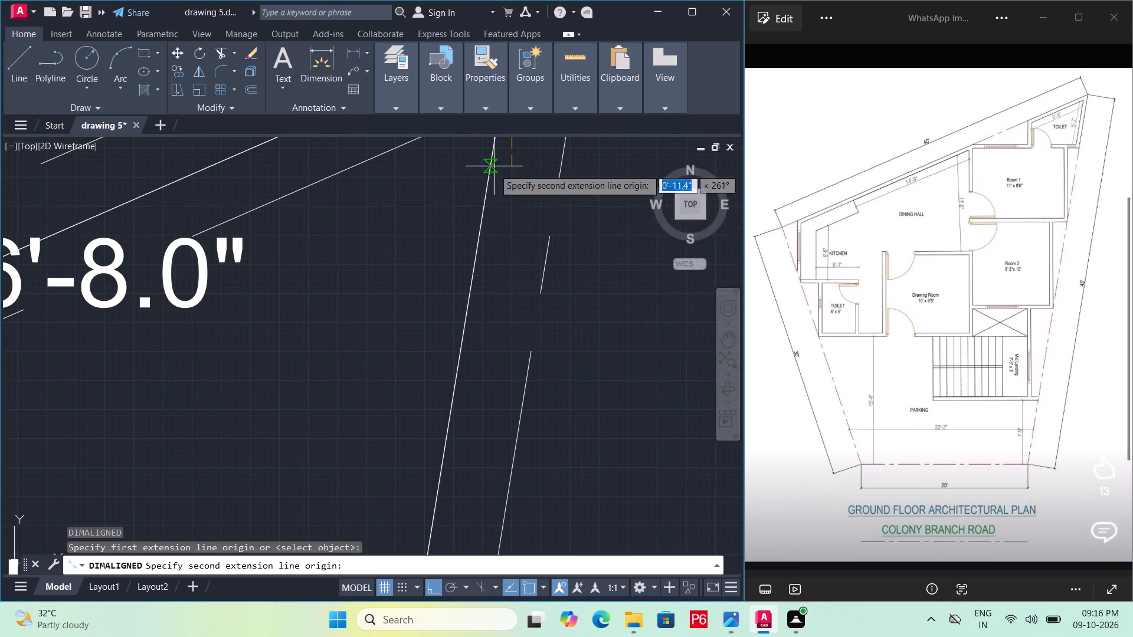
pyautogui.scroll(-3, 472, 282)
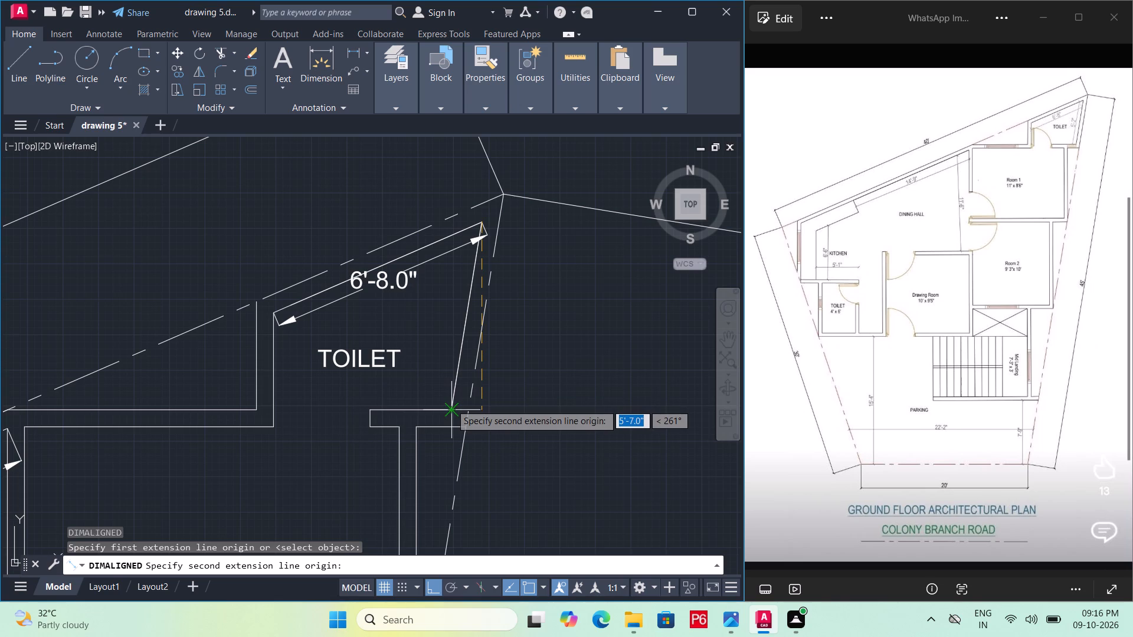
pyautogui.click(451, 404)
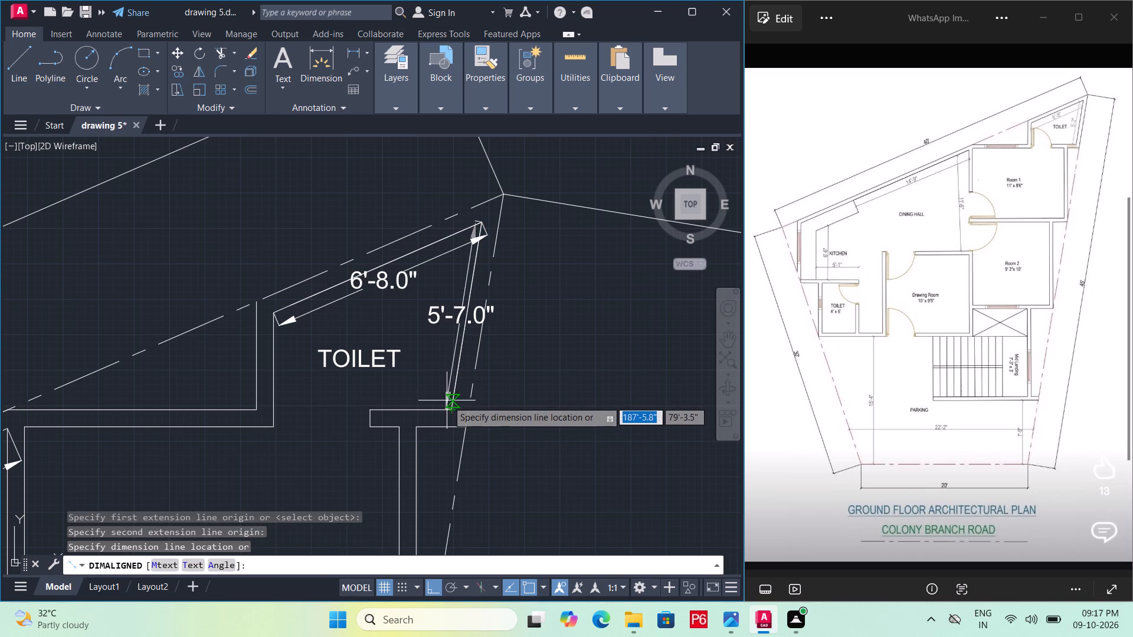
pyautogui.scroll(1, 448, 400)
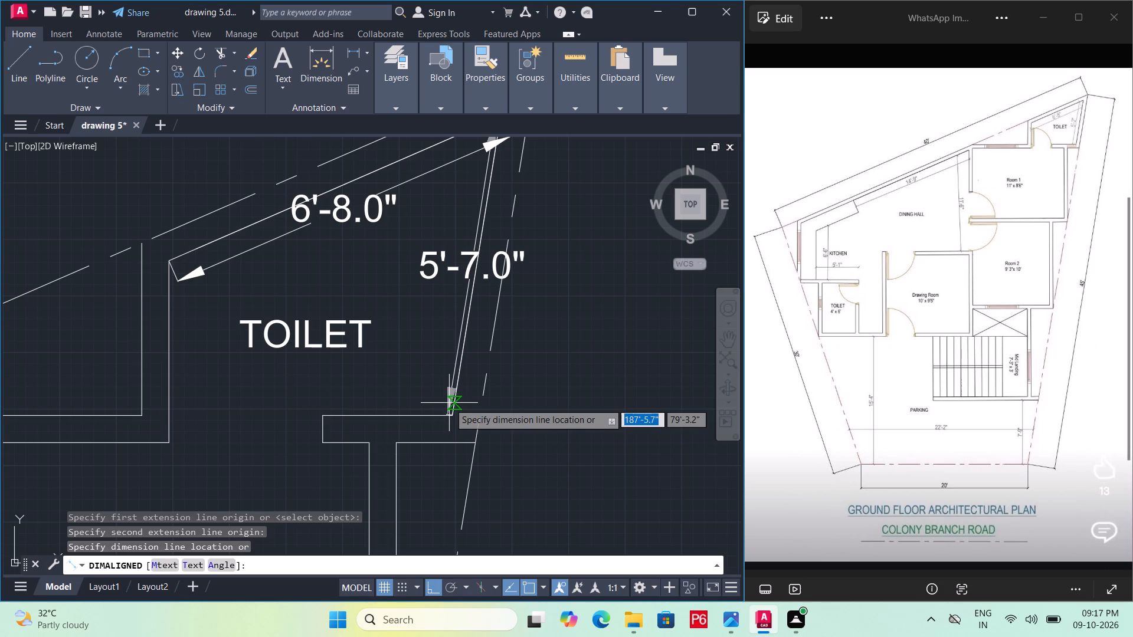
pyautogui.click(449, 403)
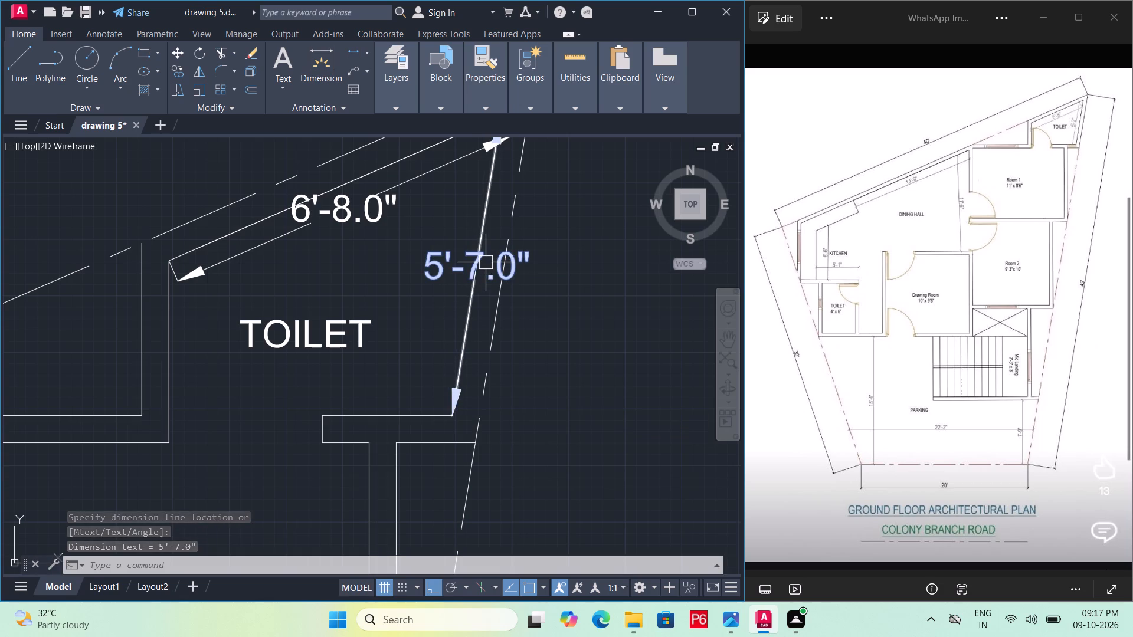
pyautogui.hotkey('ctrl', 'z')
# Add an aligned dimension to the toilet's slanted side wall, from the upper corner to the wall end below, placed just inside the wall.
pyautogui.write('DIM')
pyautogui.press('a')
pyautogui.press('l')
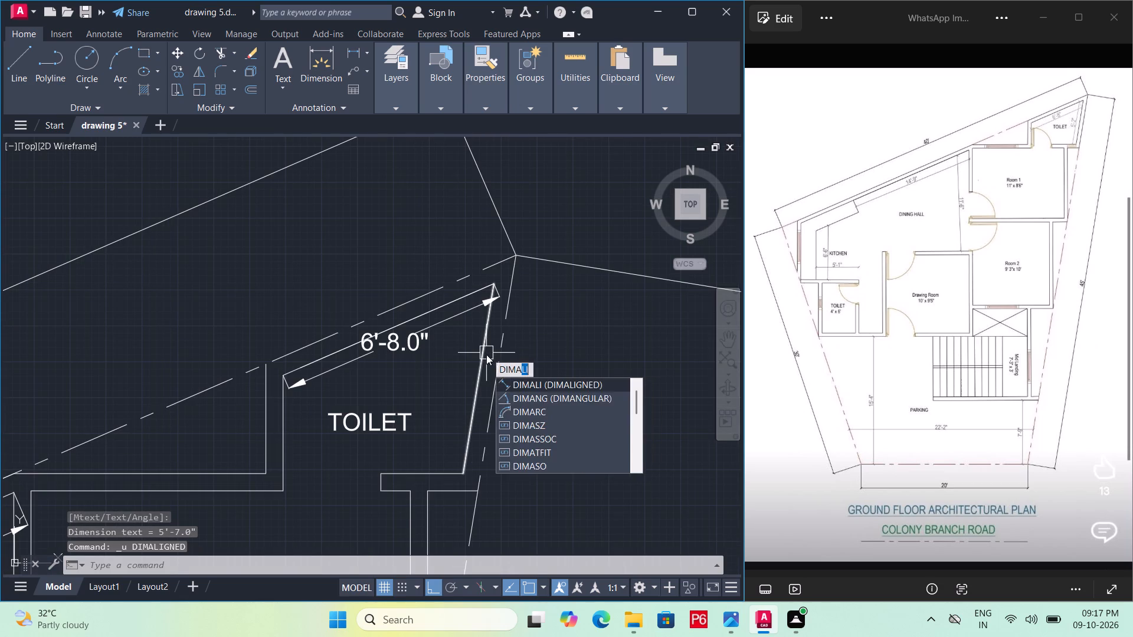
pyautogui.write('I')
pyautogui.press('space')
pyautogui.scroll(2, 489, 331)
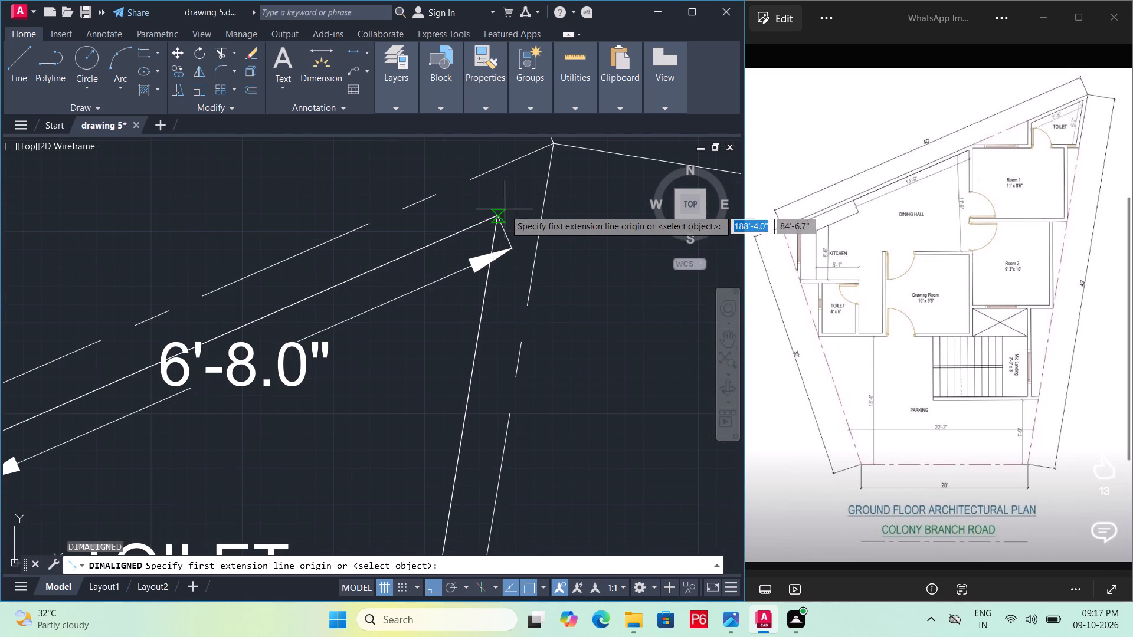
pyautogui.click(497, 216)
pyautogui.moveTo(446, 443); pyautogui.dragTo(469, 288, button='middle')
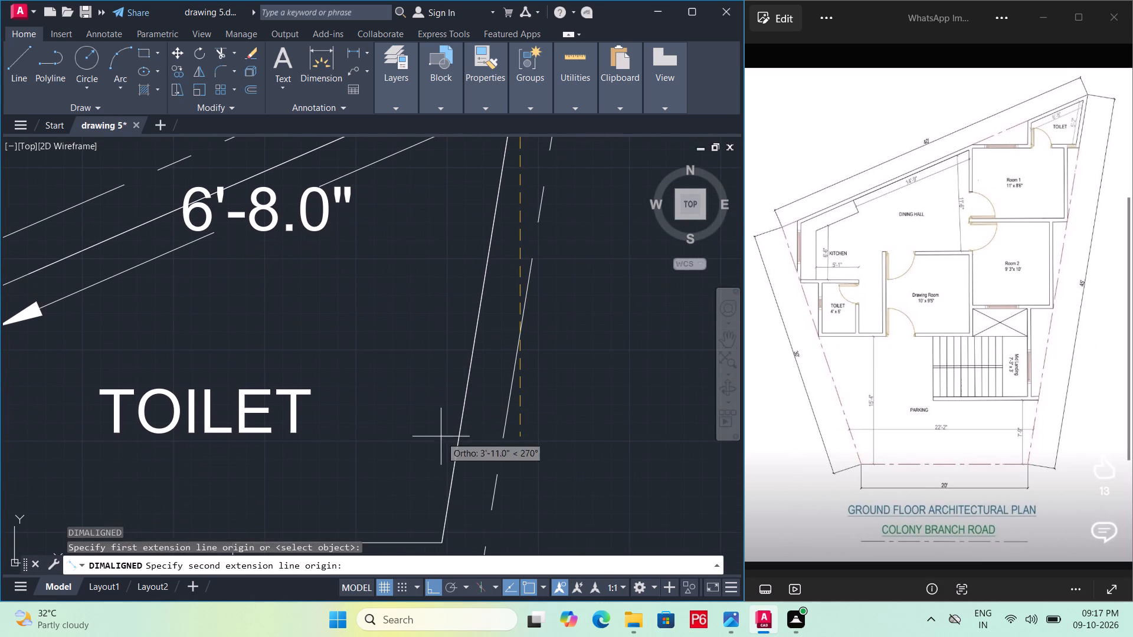
pyautogui.moveTo(437, 477); pyautogui.dragTo(456, 373, button='middle')
pyautogui.click(462, 441)
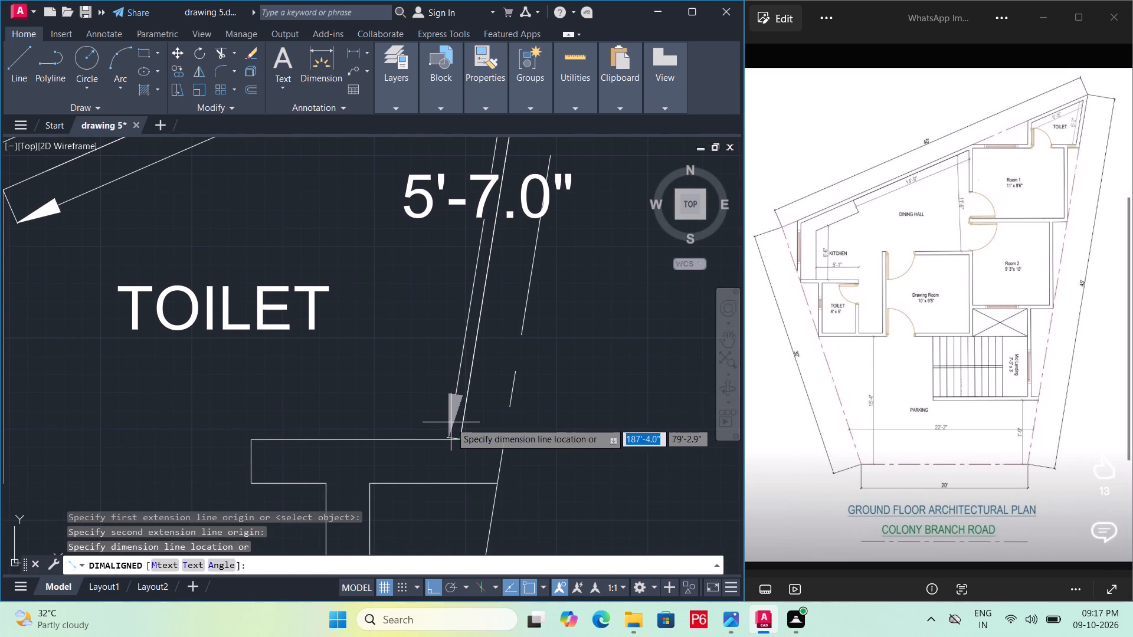
pyautogui.click(450, 422)
pyautogui.scroll(-1, 453, 430)
pyautogui.moveTo(453, 431); pyautogui.dragTo(454, 482, button='middle')
pyautogui.press('Escape')
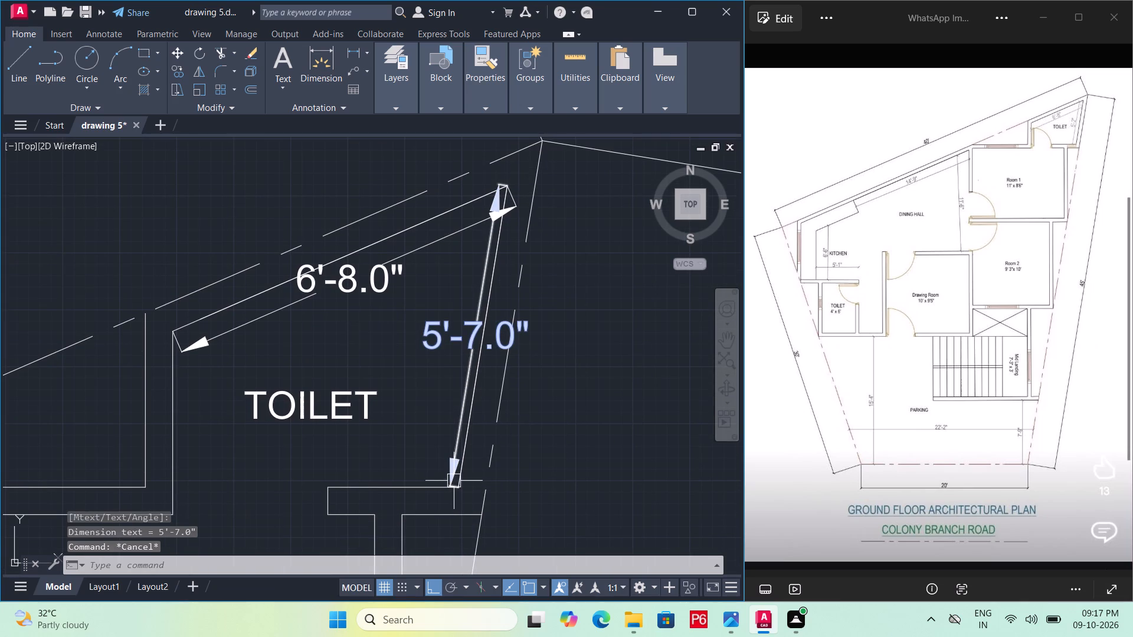
# Save the drawing with the replaced toilet dimension.
pyautogui.hotkey('ctrl', 's')
pyautogui.hotkey('ctrl', 's')
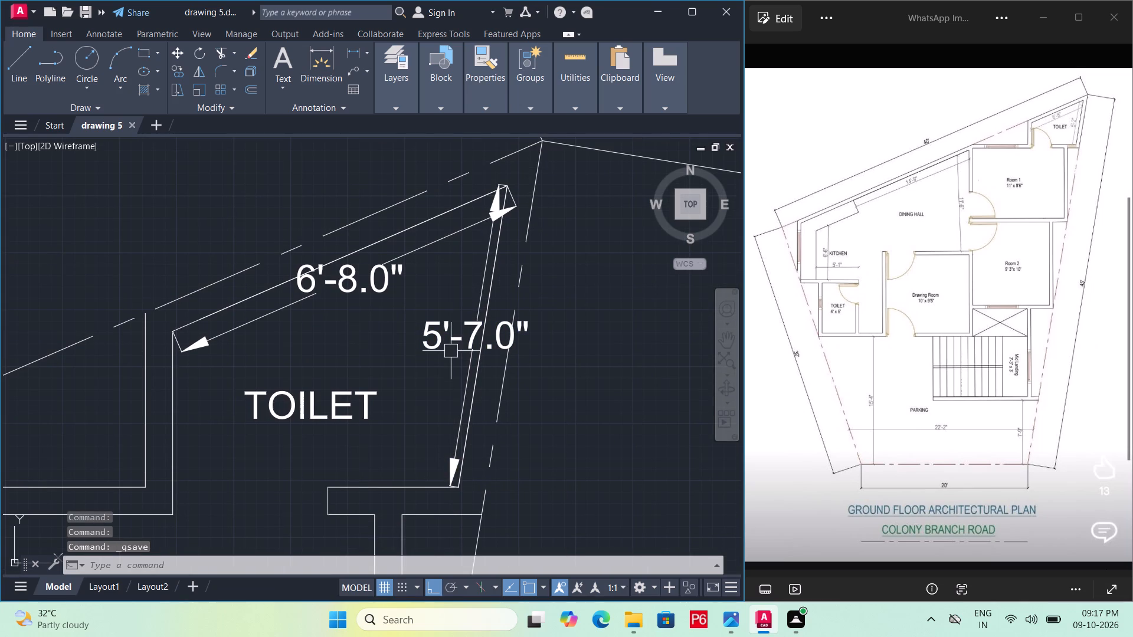
# Modify the Standard dimension style so the linear primary units have a precision of 0'-0".
pyautogui.scroll(-1, 385, 369)
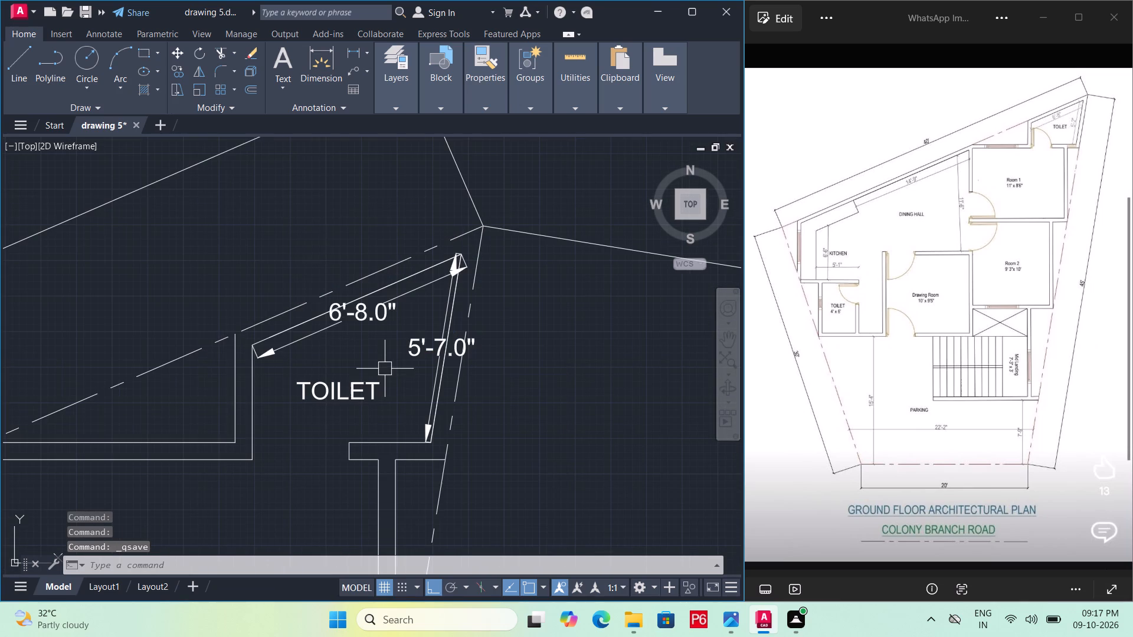
pyautogui.press('d')
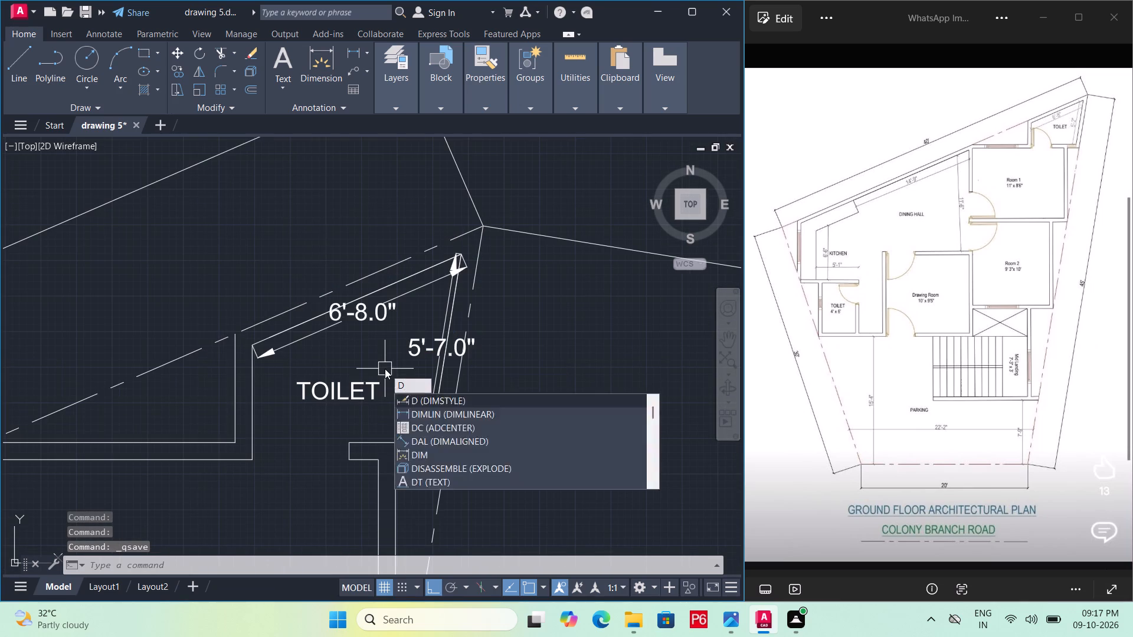
pyautogui.press('Return')
pyautogui.click(710, 293)
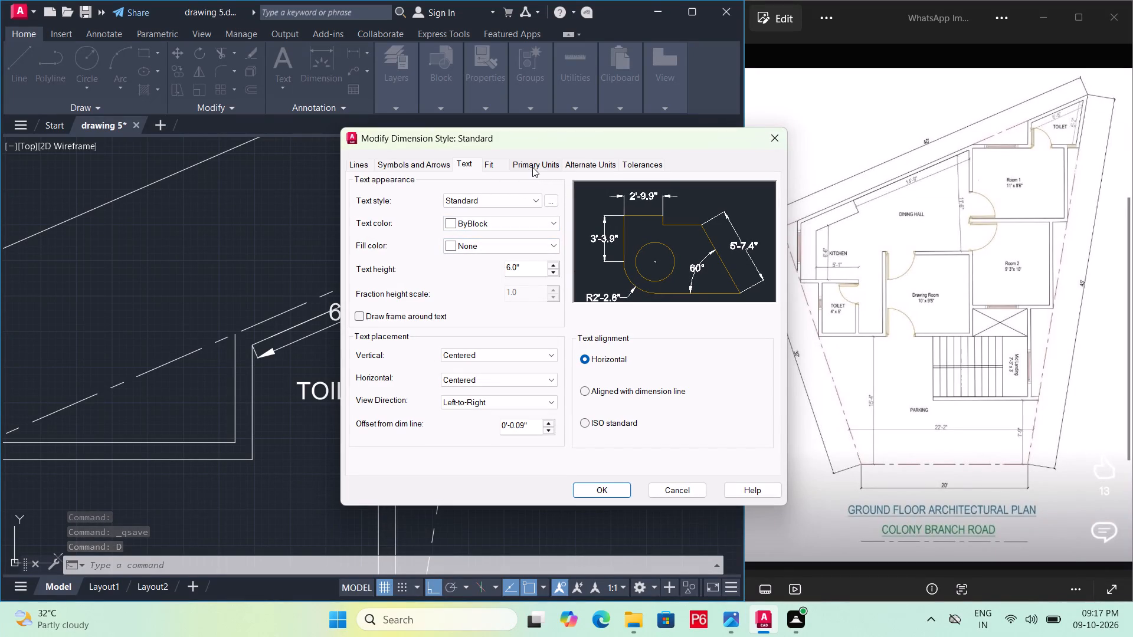
pyautogui.click(532, 167)
pyautogui.click(536, 218)
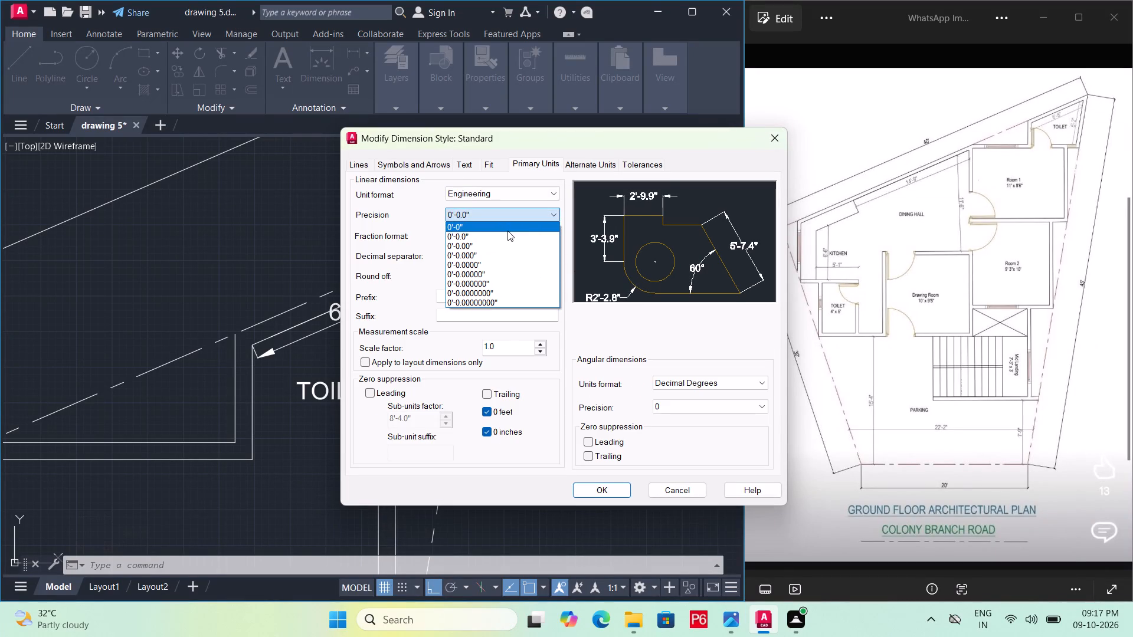
pyautogui.click(507, 230)
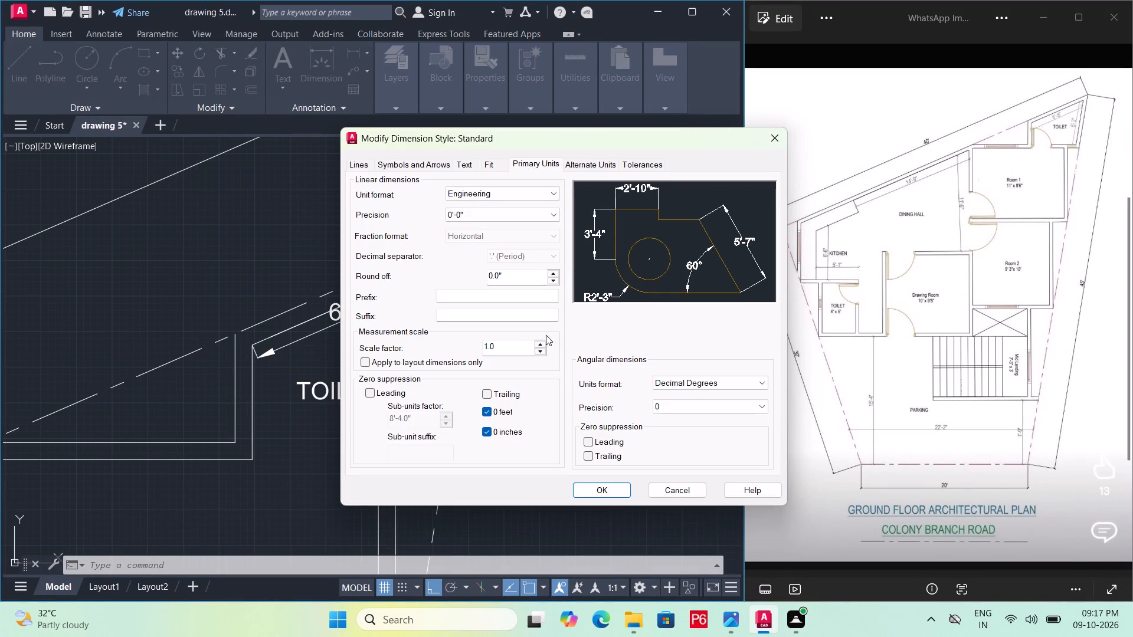
# Set the arrow size of the Standard dimension style to 4".
pyautogui.click(451, 168)
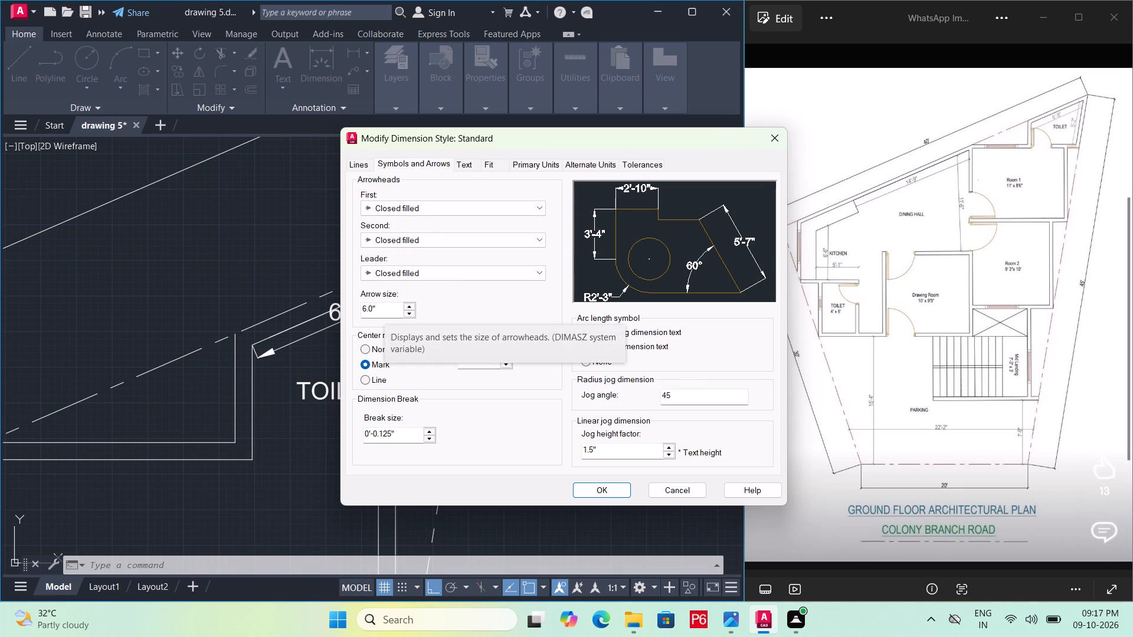
pyautogui.click(381, 306)
pyautogui.moveTo(371, 306); pyautogui.dragTo(357, 307)
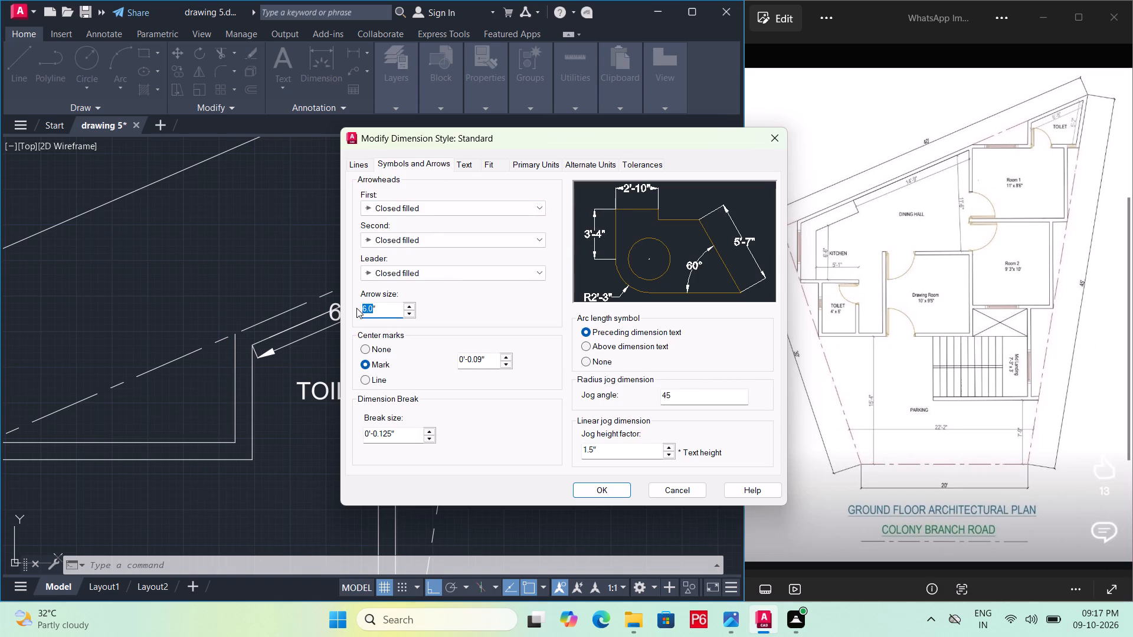
pyautogui.doubleClick(385, 310)
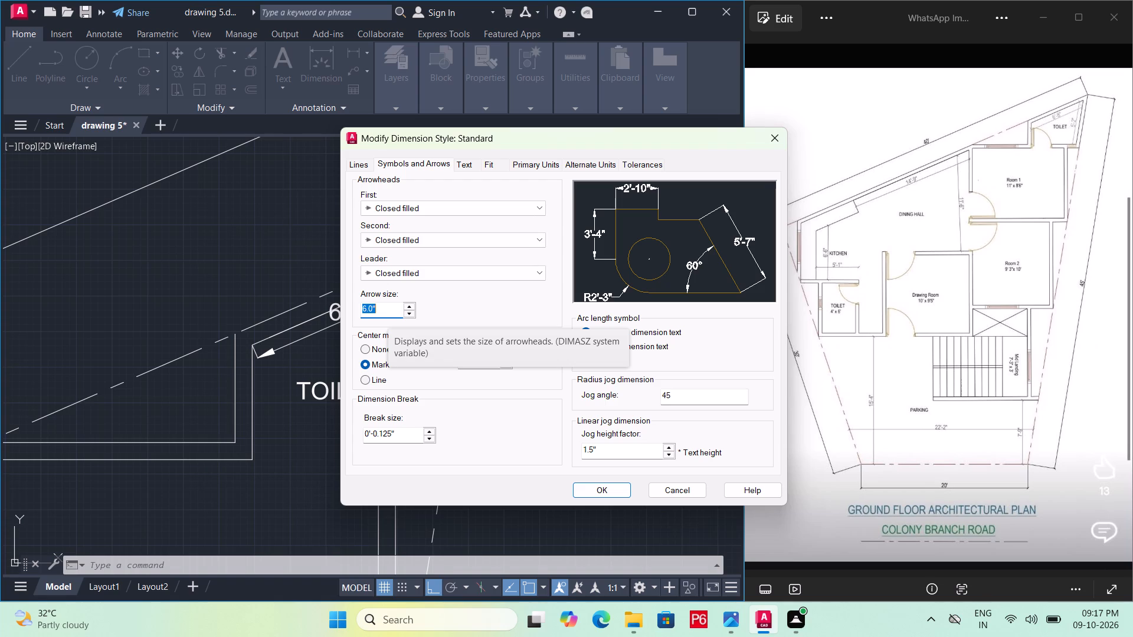
pyautogui.write('4"')
pyautogui.press('Return')
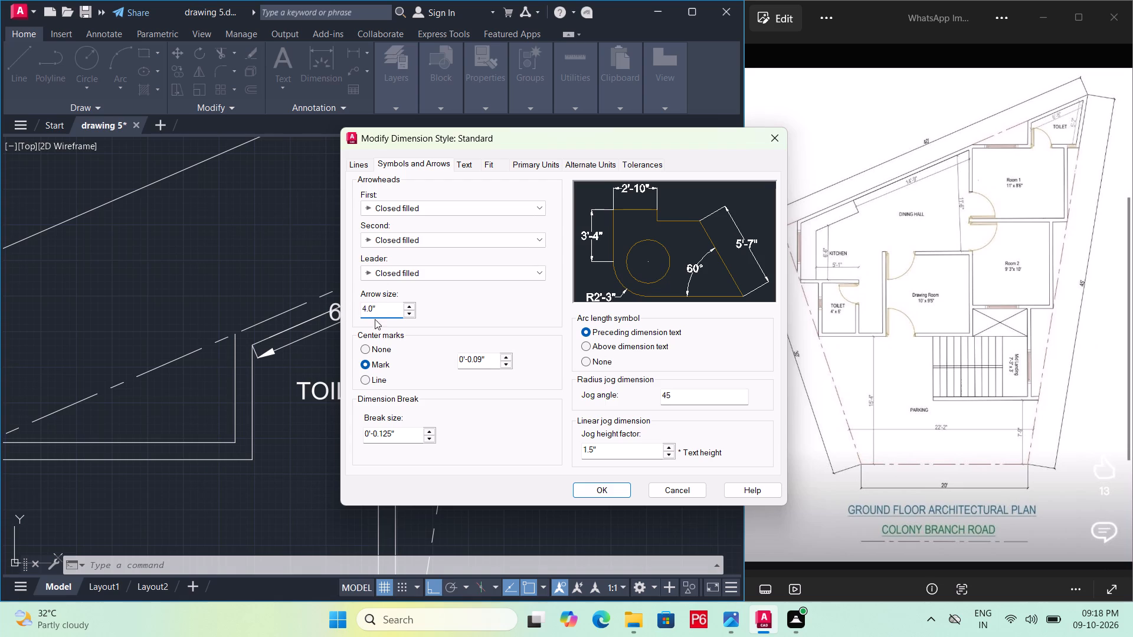
# Set the Standard dimension style's text height to 4", apply the changes and make the style current.
pyautogui.click(469, 163)
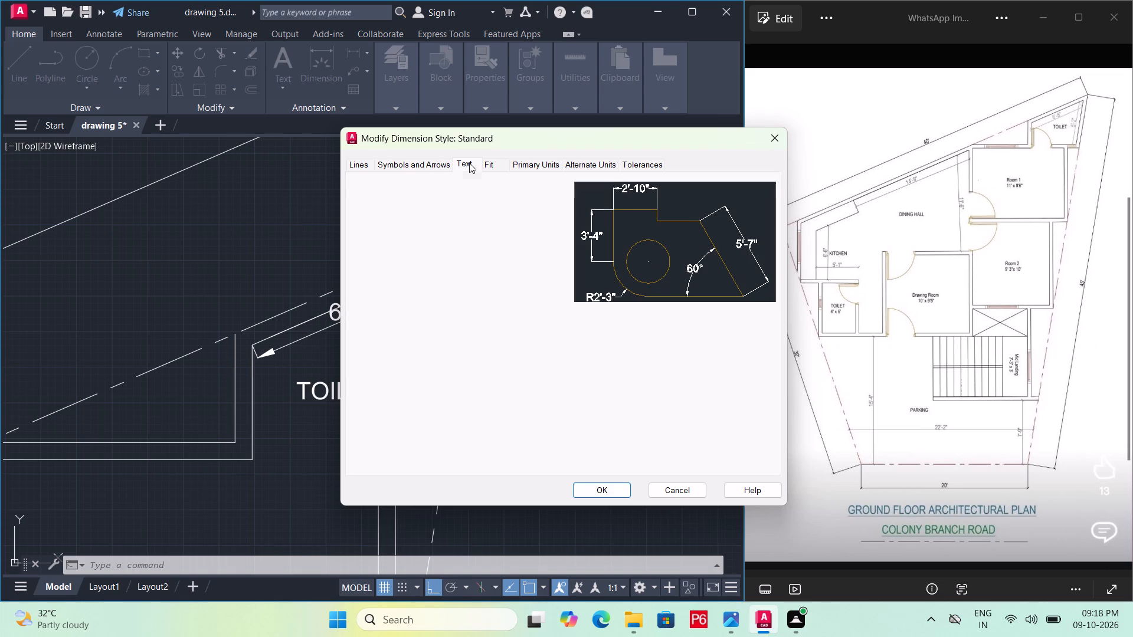
pyautogui.doubleClick(533, 269)
pyautogui.write('4"')
pyautogui.press('Return')
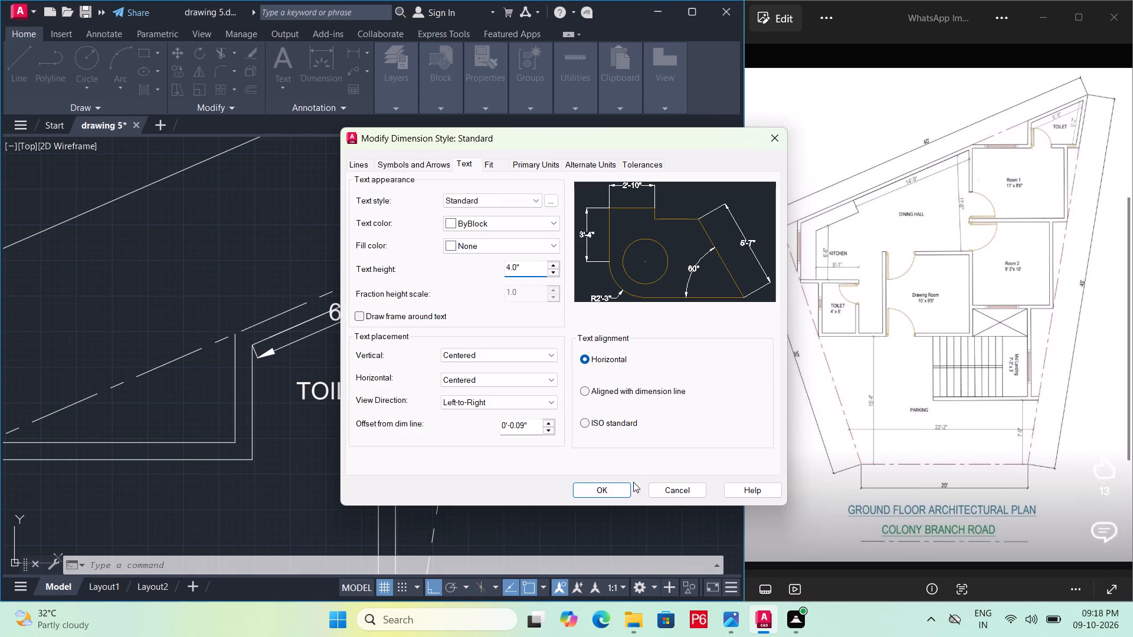
pyautogui.click(606, 491)
pyautogui.click(736, 251)
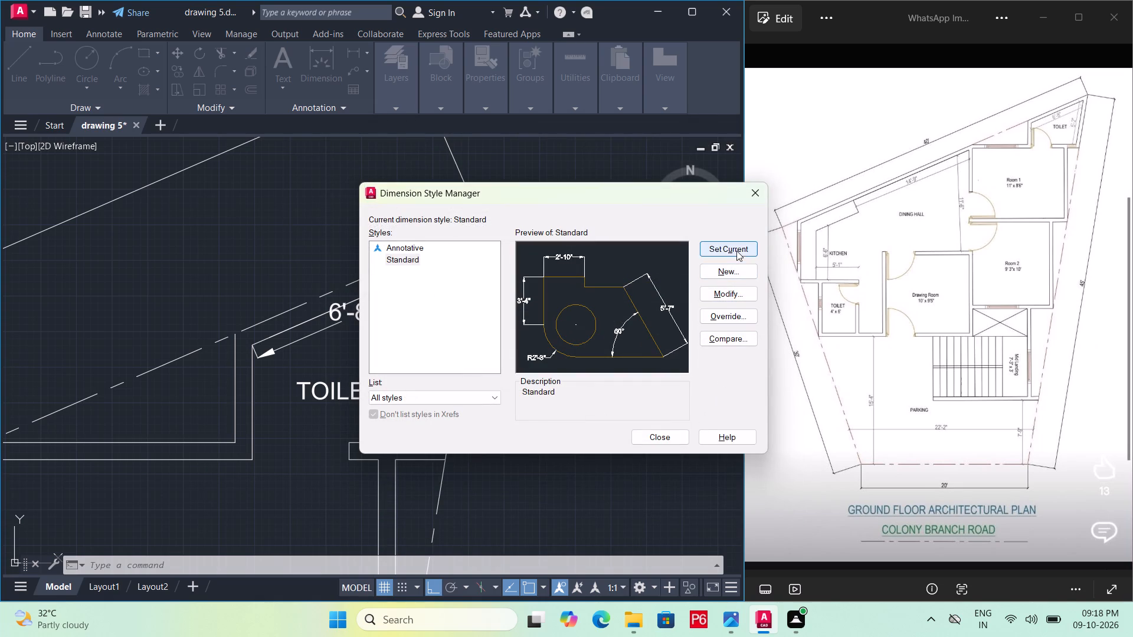
pyautogui.click(669, 433)
# Examine the size of the dimension text and arrows around the upper toilet and across the whole plan.
pyautogui.scroll(-3, 404, 366)
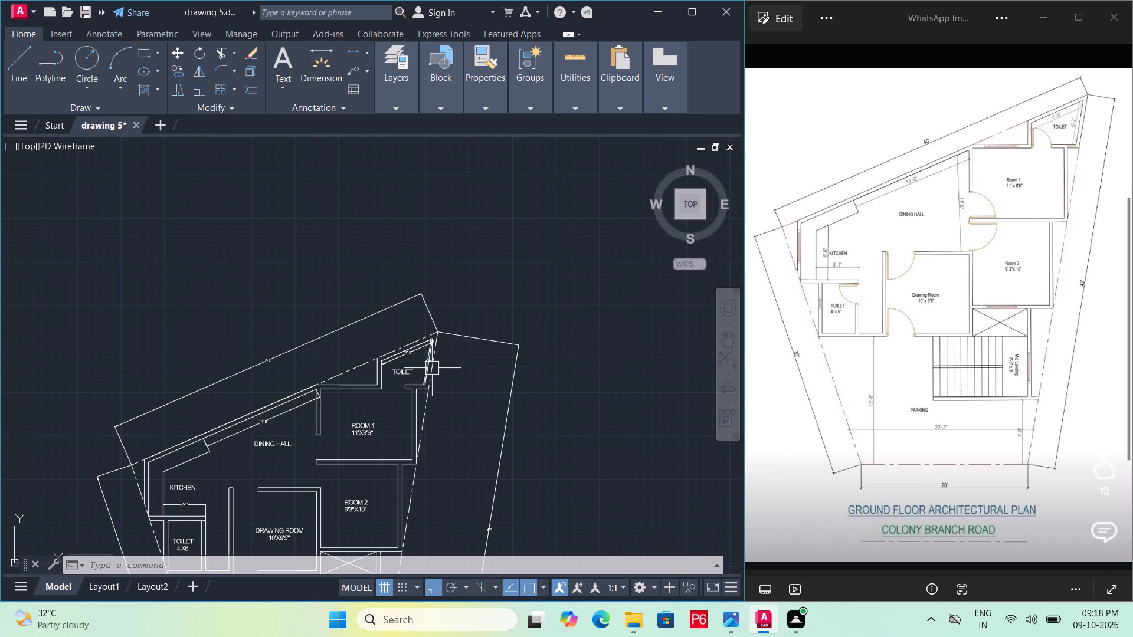
pyautogui.moveTo(433, 407); pyautogui.dragTo(528, 266, button='middle')
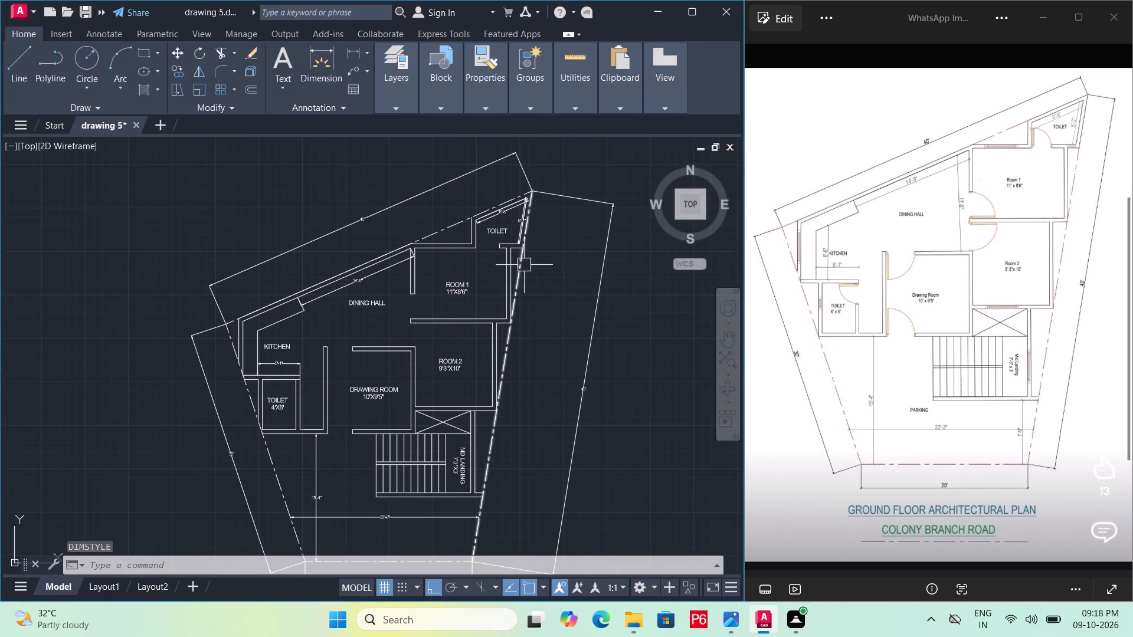
pyautogui.scroll(1, 515, 245)
pyautogui.scroll(2, 483, 204)
pyautogui.moveTo(482, 202); pyautogui.dragTo(474, 235, button='middle')
pyautogui.scroll(-1, 472, 235)
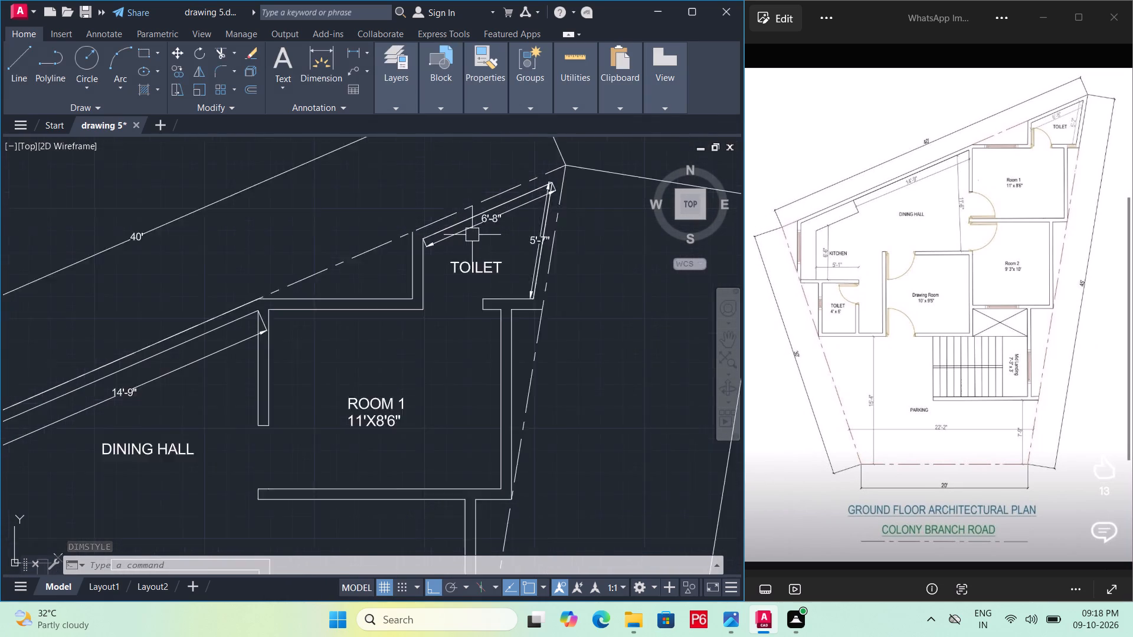
pyautogui.scroll(-1, 472, 235)
pyautogui.moveTo(431, 293); pyautogui.dragTo(453, 211, button='middle')
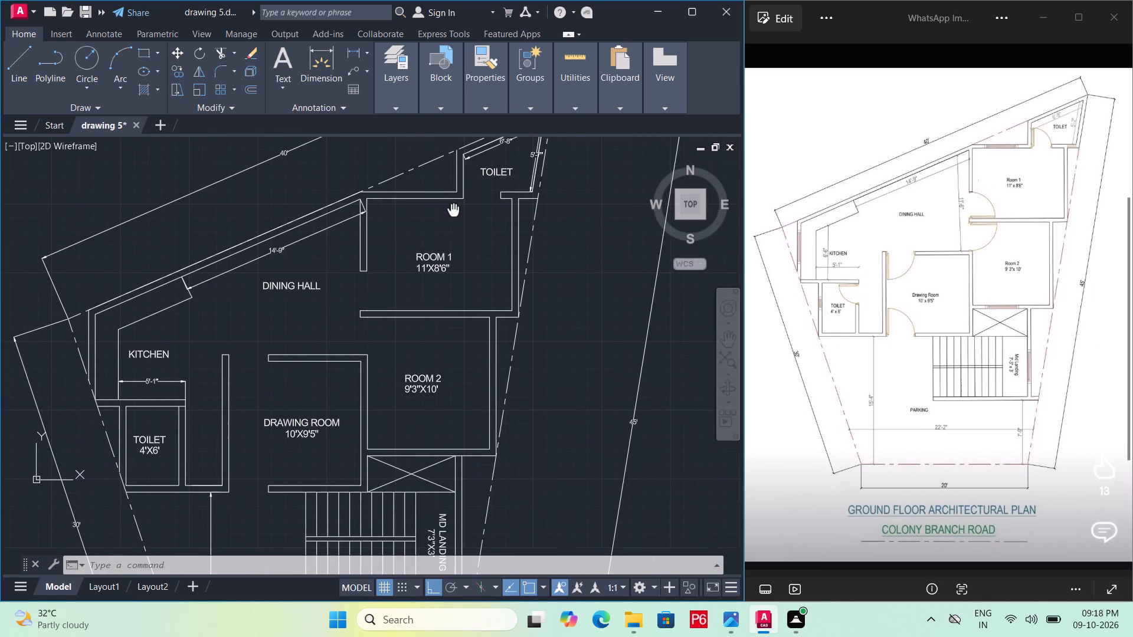
pyautogui.scroll(-1, 418, 252)
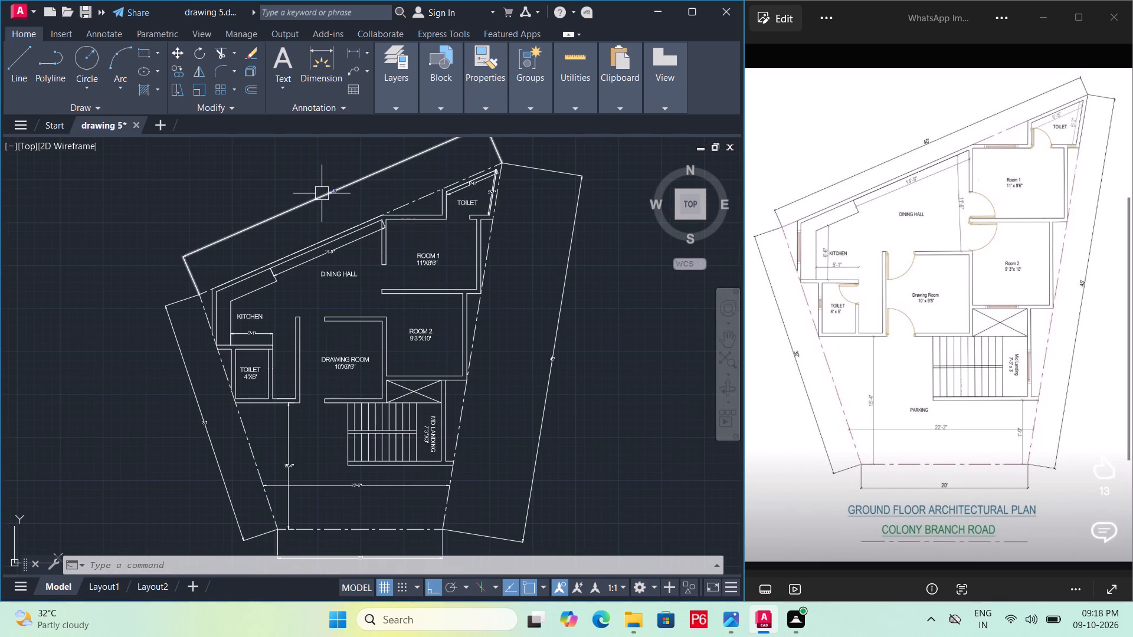
# Set the arrow size of the four outer plot boundary dimensions to 6" in their properties.
pyautogui.click(322, 193)
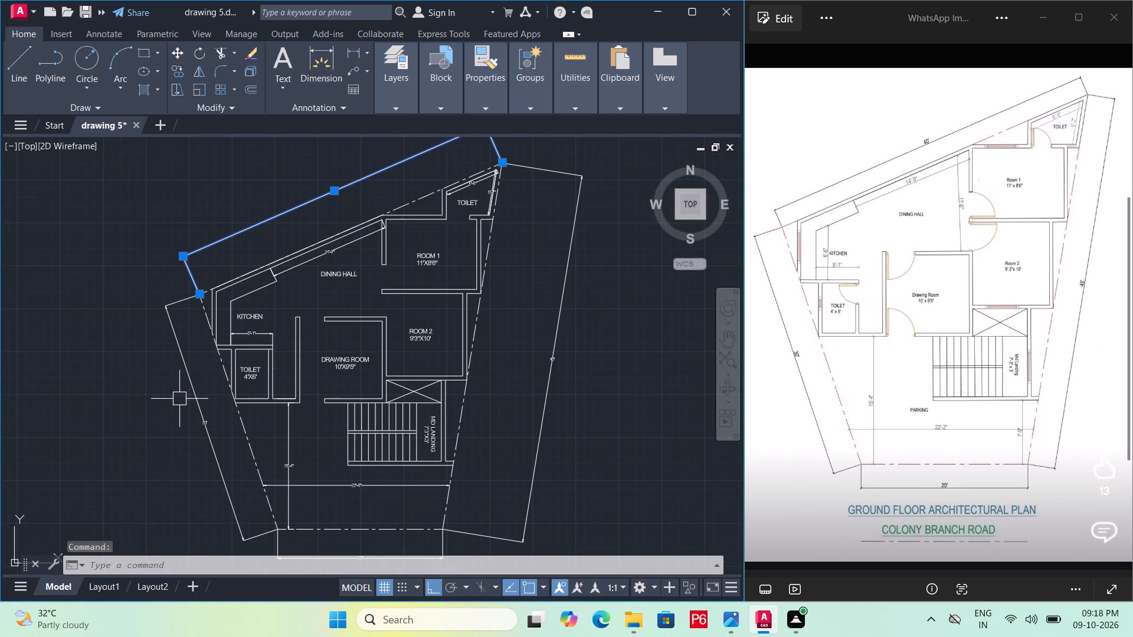
pyautogui.click(194, 395)
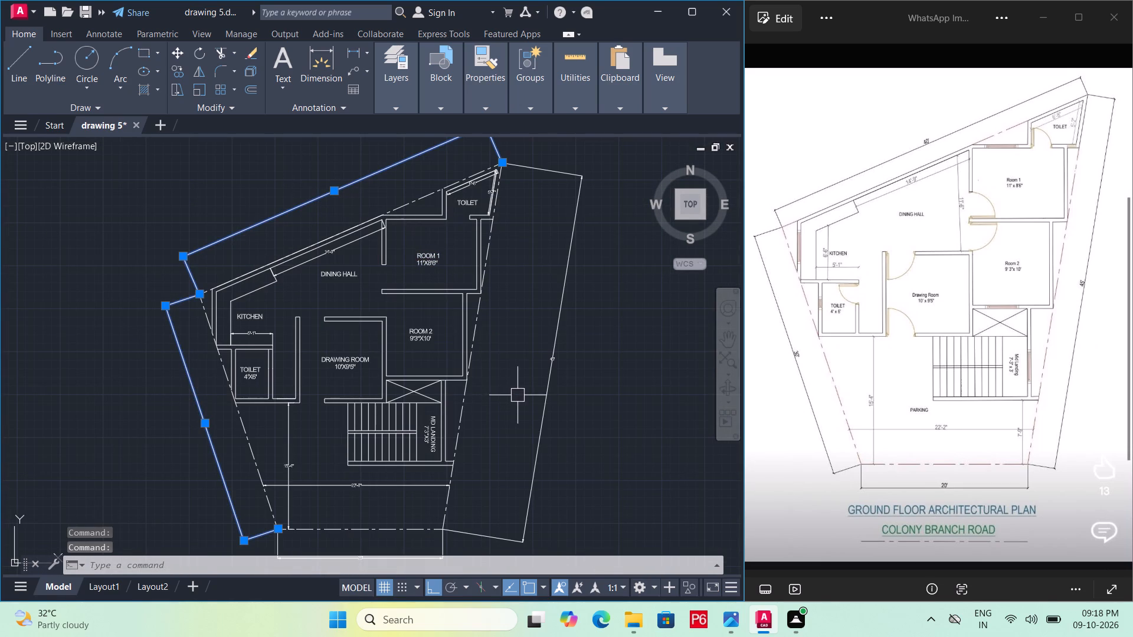
pyautogui.click(552, 389)
pyautogui.moveTo(470, 354); pyautogui.dragTo(465, 165, button='middle')
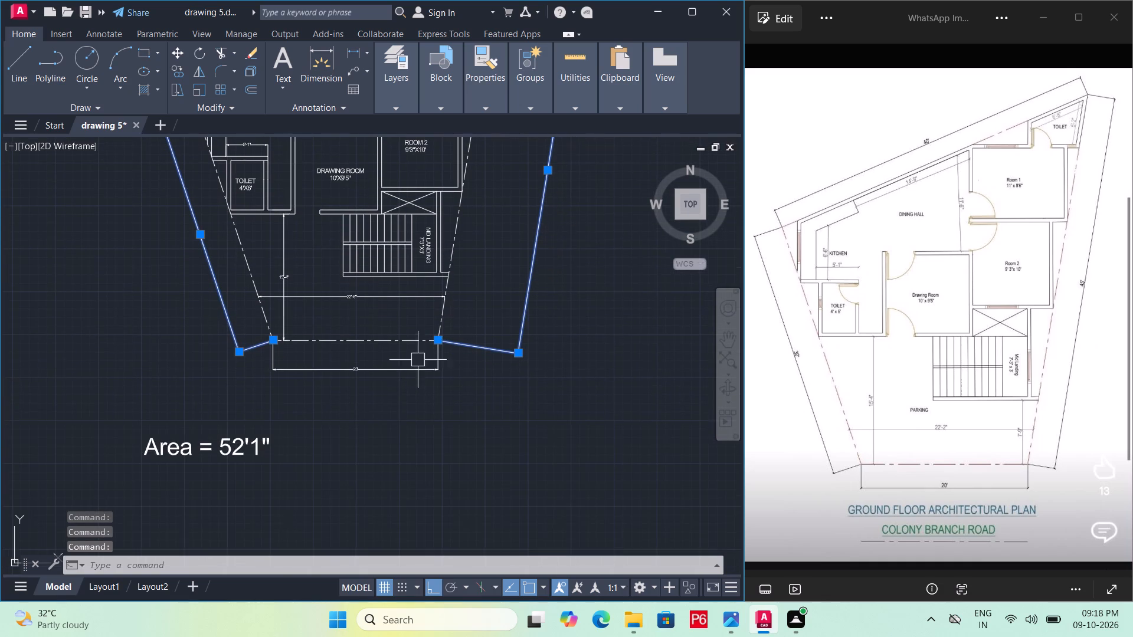
pyautogui.click(402, 373)
pyautogui.rightClick(402, 373)
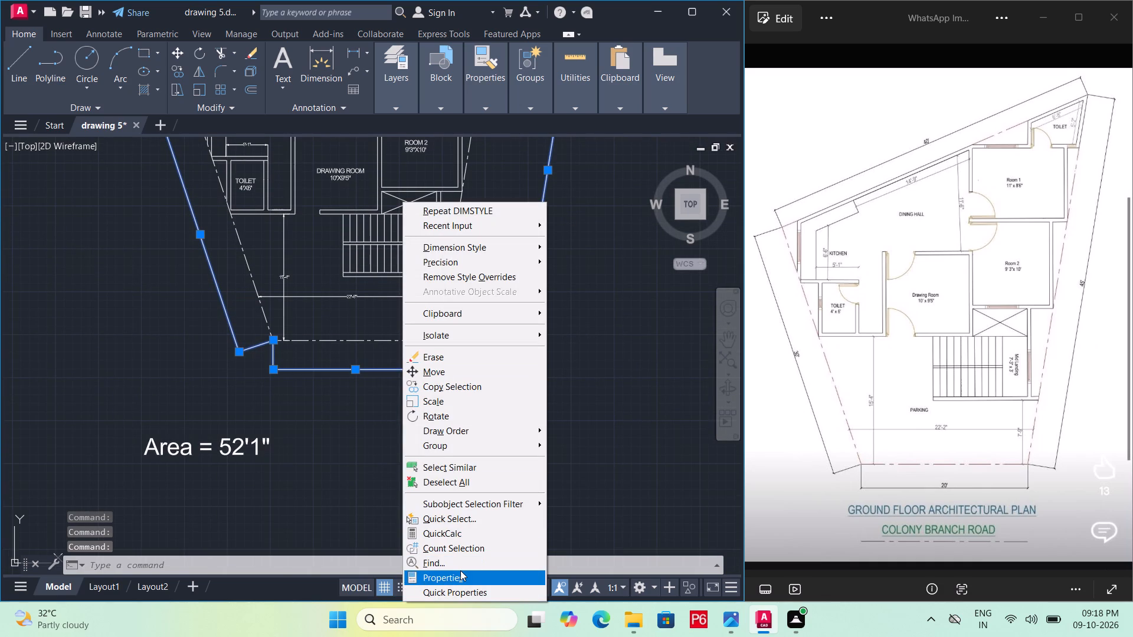
pyautogui.doubleClick(460, 570)
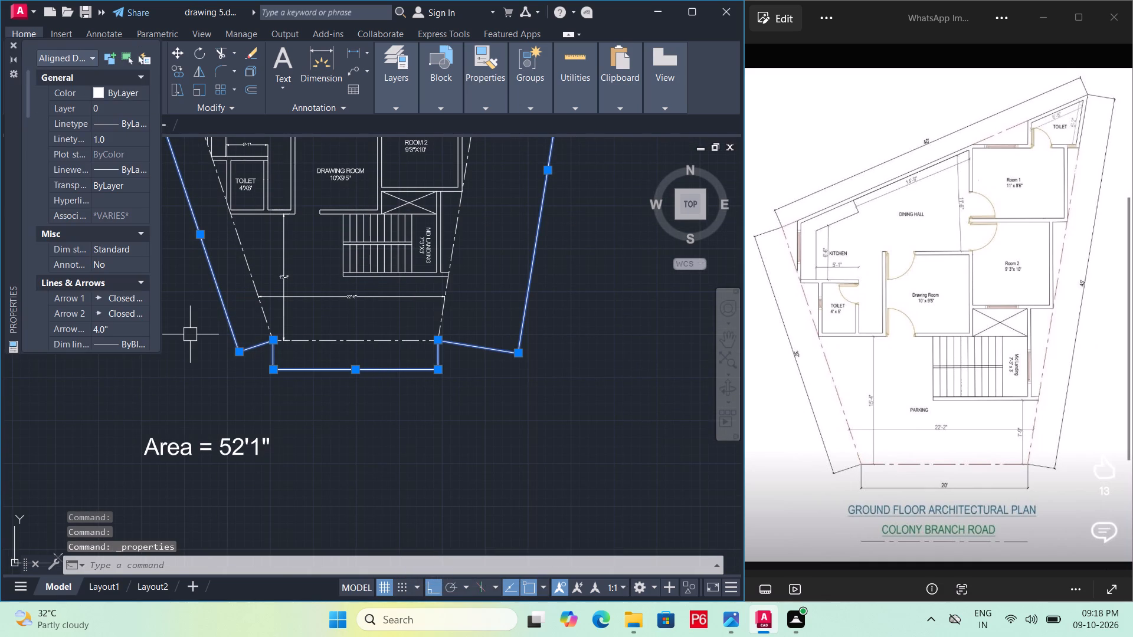
pyautogui.scroll(-1, 87, 289)
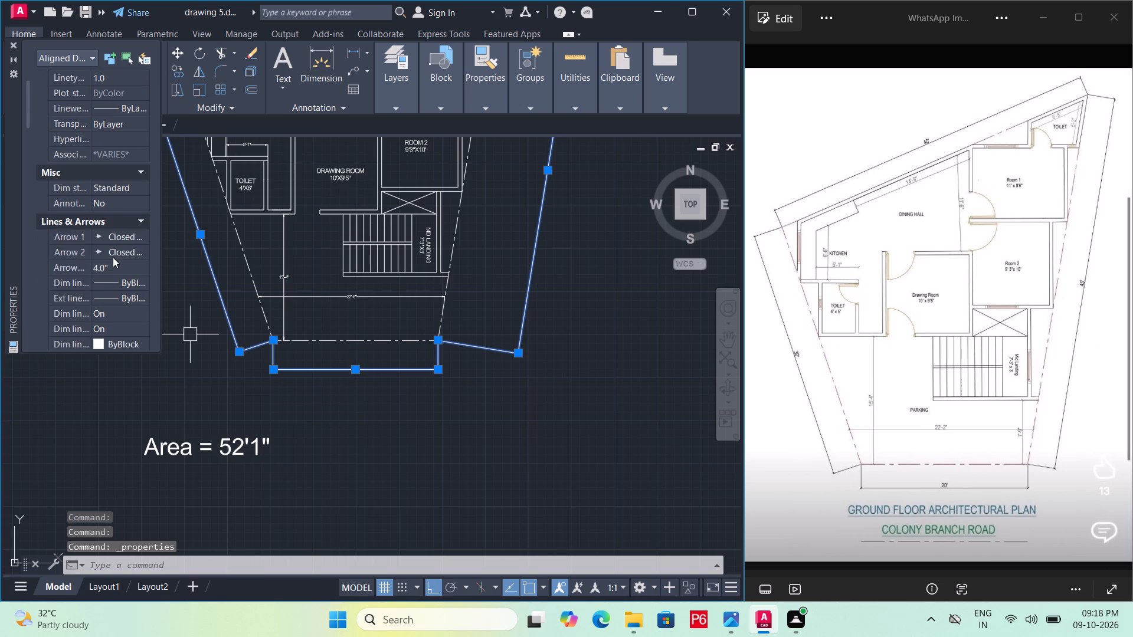
pyautogui.click(113, 265)
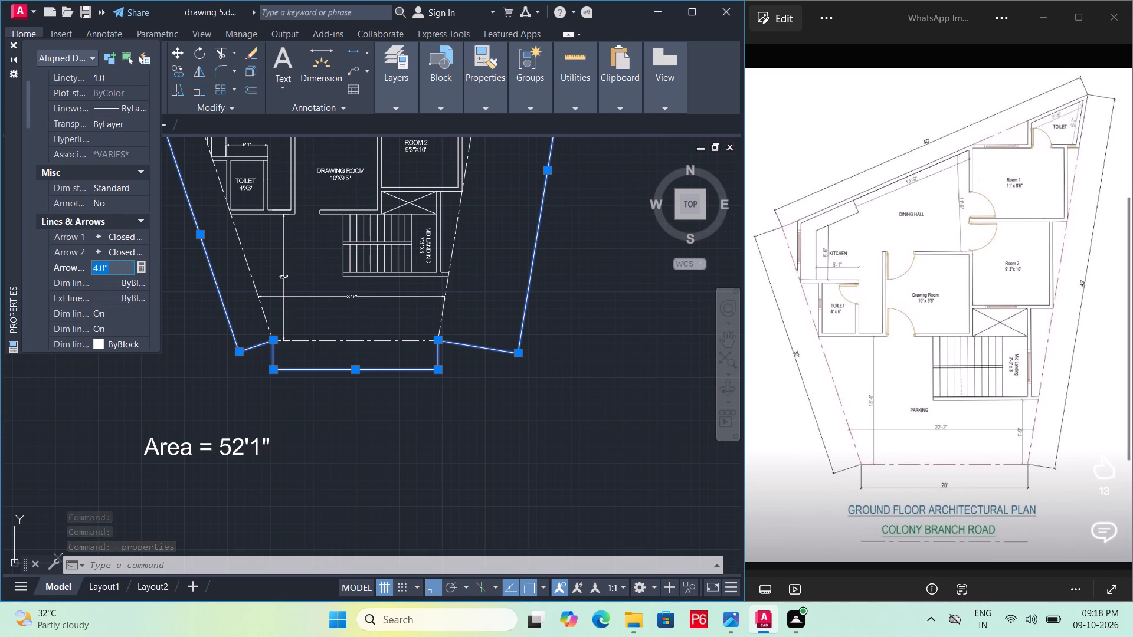
pyautogui.write('6"')
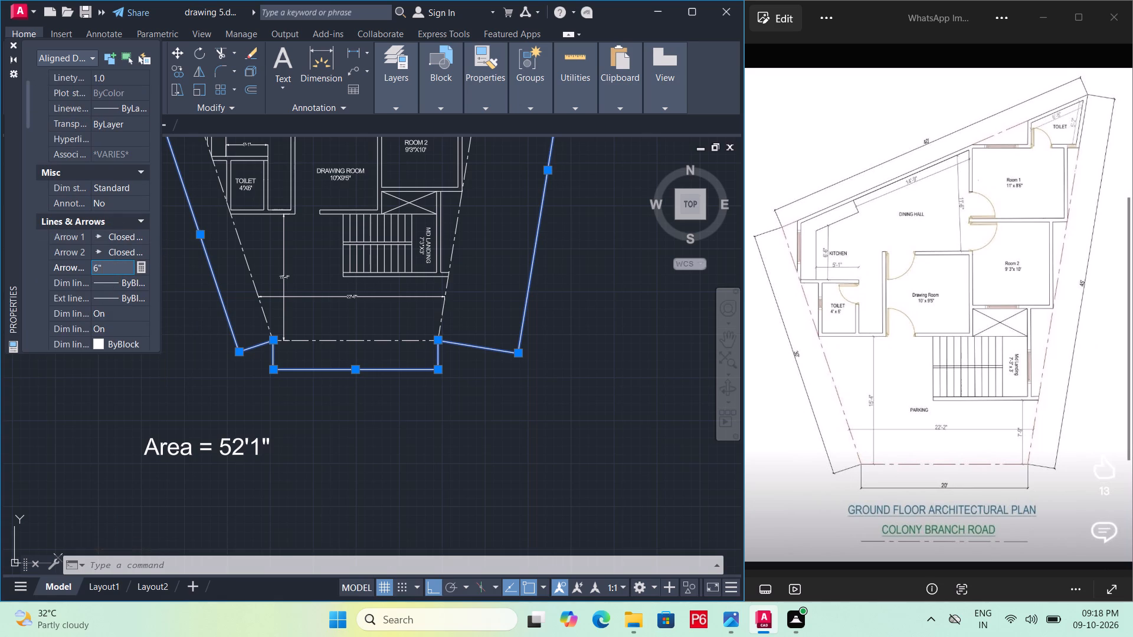
pyautogui.scroll(-2, 94, 293)
pyautogui.click(153, 238)
# Look through the line, arrow and text properties of the four boundary dimensions, and deselect them.
pyautogui.scroll(-2, 116, 255)
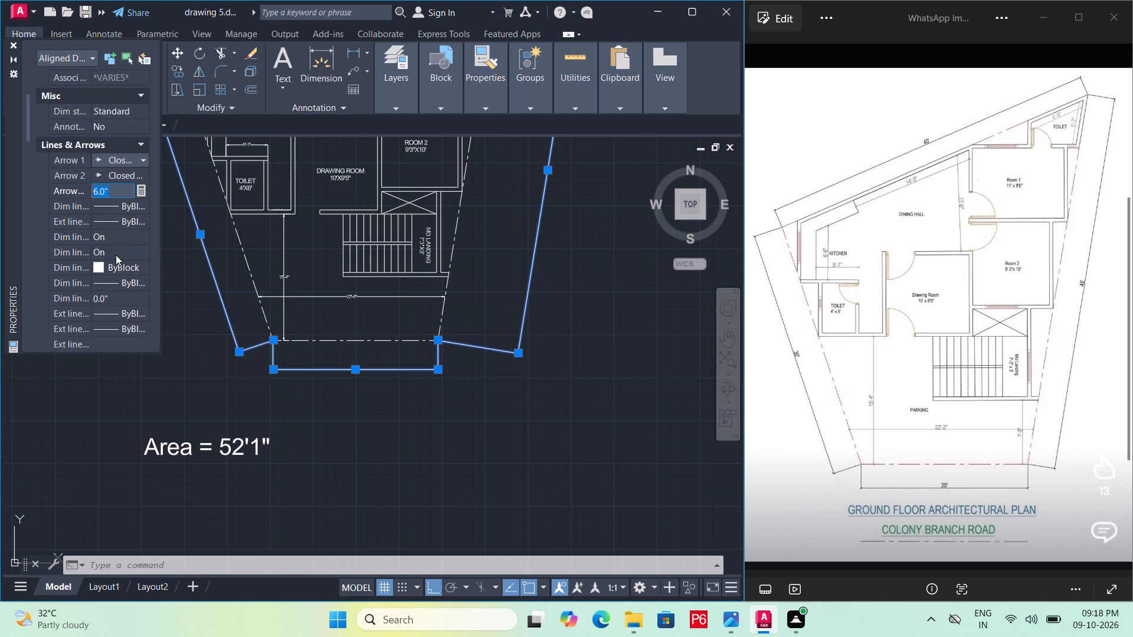
pyautogui.scroll(-5, 116, 255)
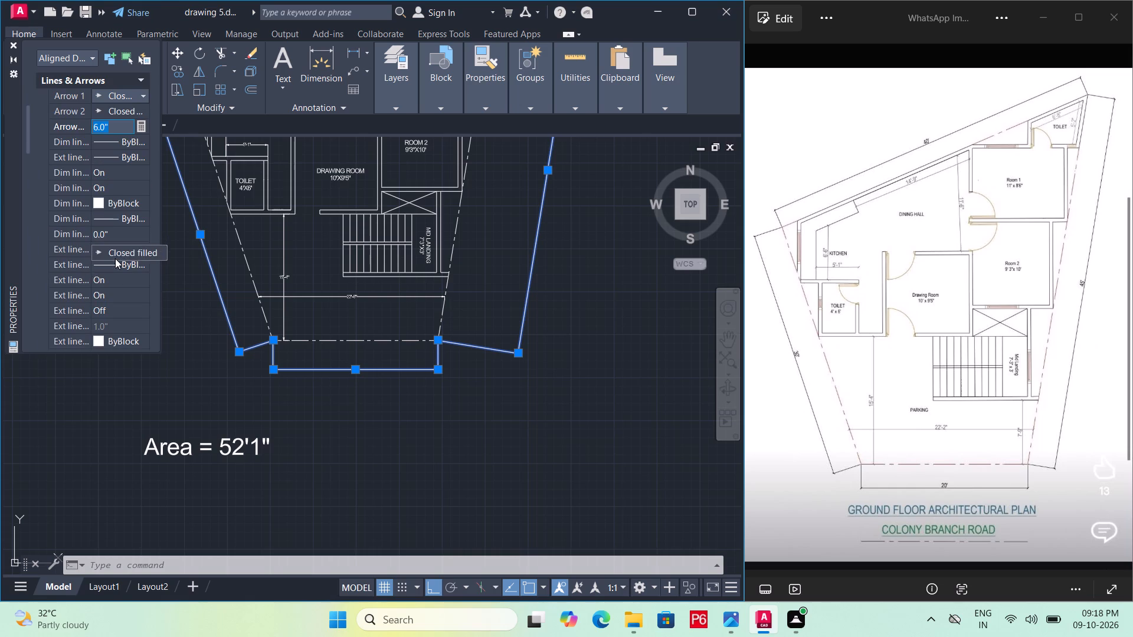
pyautogui.scroll(-2, 115, 258)
pyautogui.scroll(2, 101, 285)
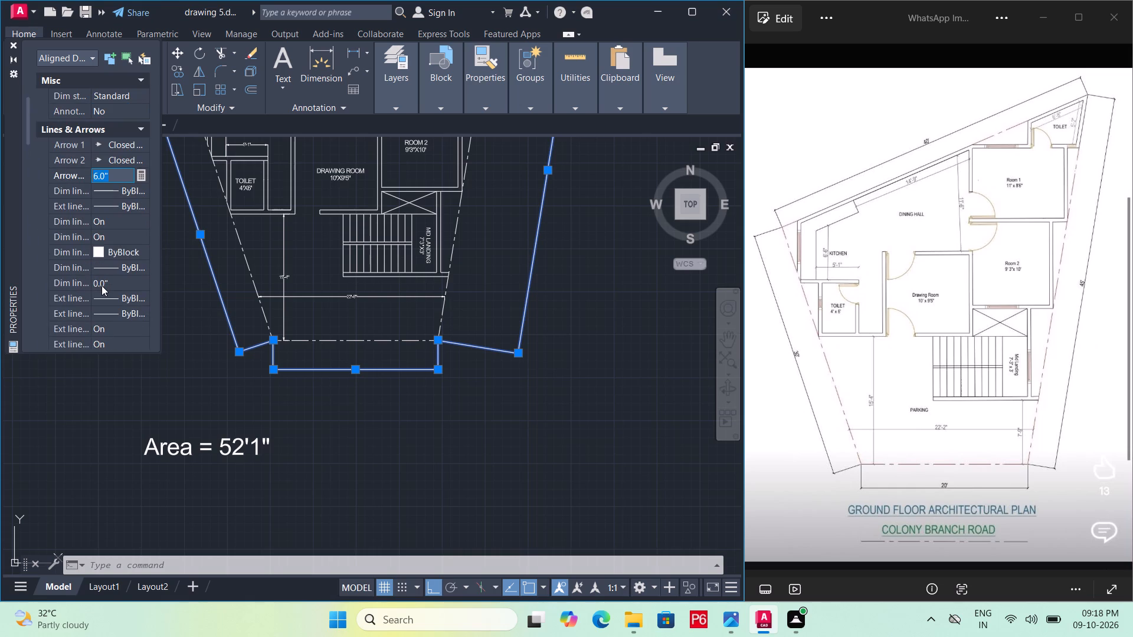
pyautogui.scroll(4, 104, 283)
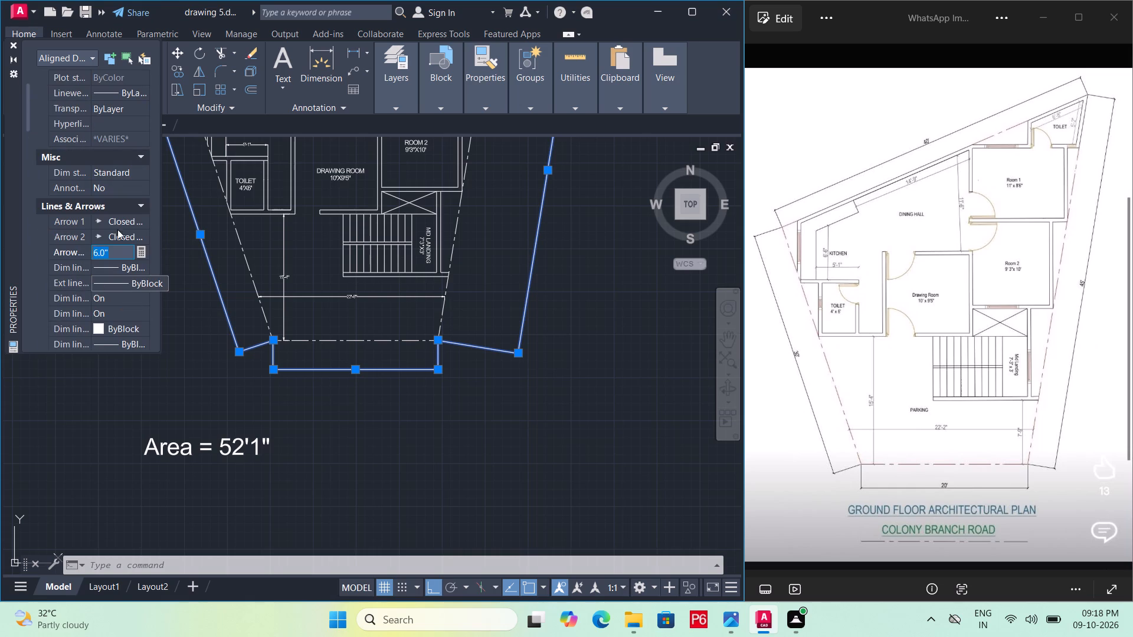
pyautogui.scroll(9, 100, 183)
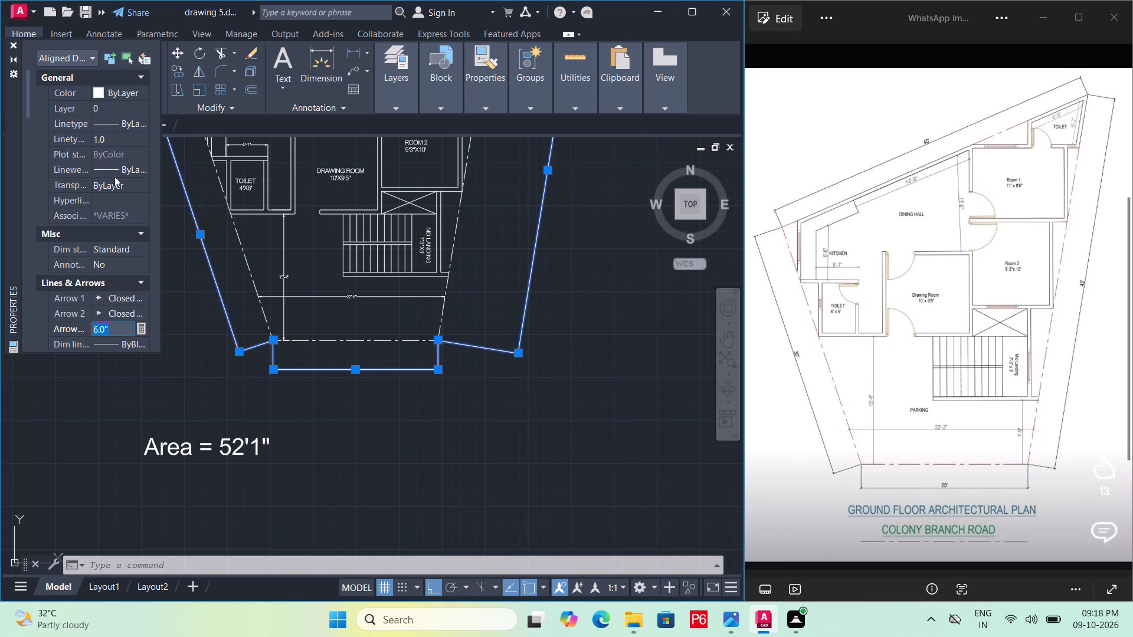
pyautogui.scroll(11, 110, 205)
pyautogui.scroll(-4, 111, 174)
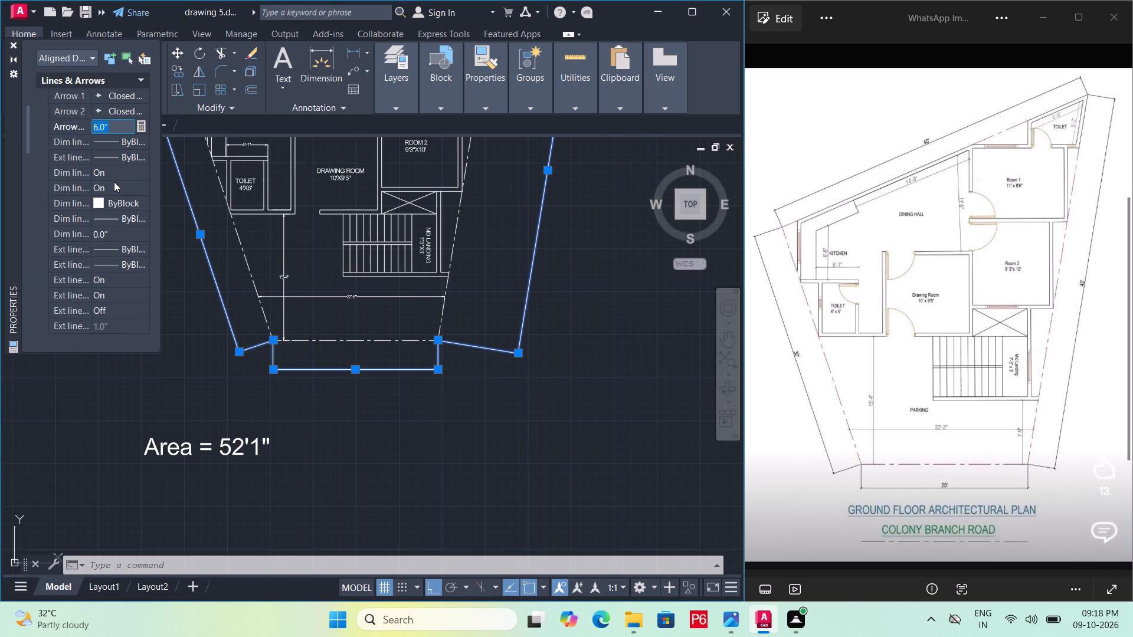
pyautogui.scroll(-2, 114, 182)
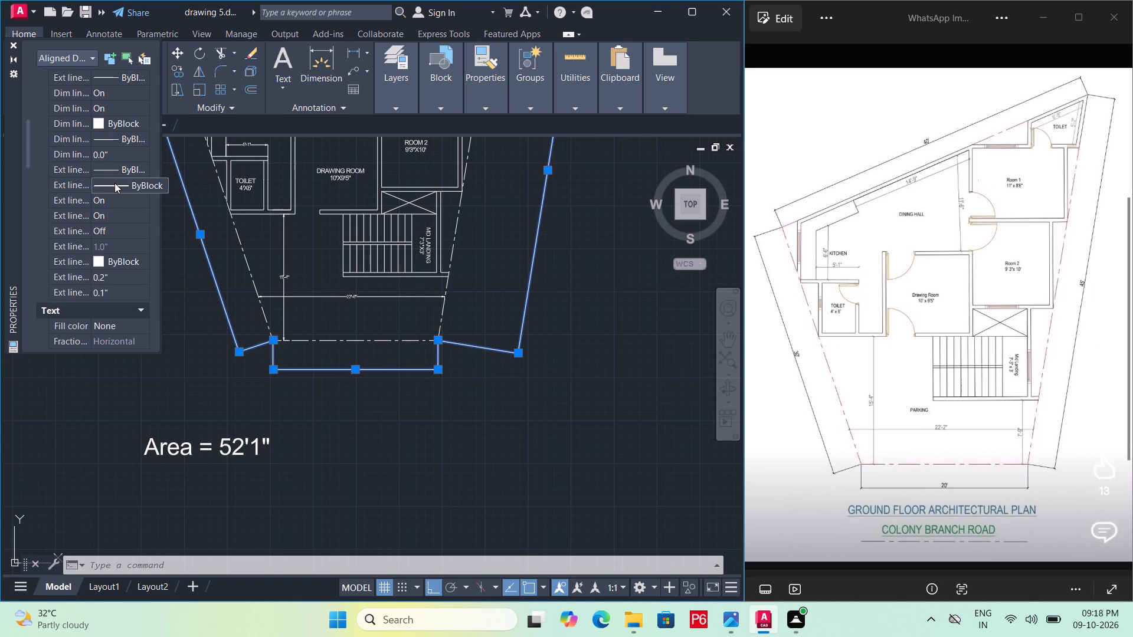
pyautogui.scroll(-7, 114, 183)
pyautogui.scroll(12, 115, 183)
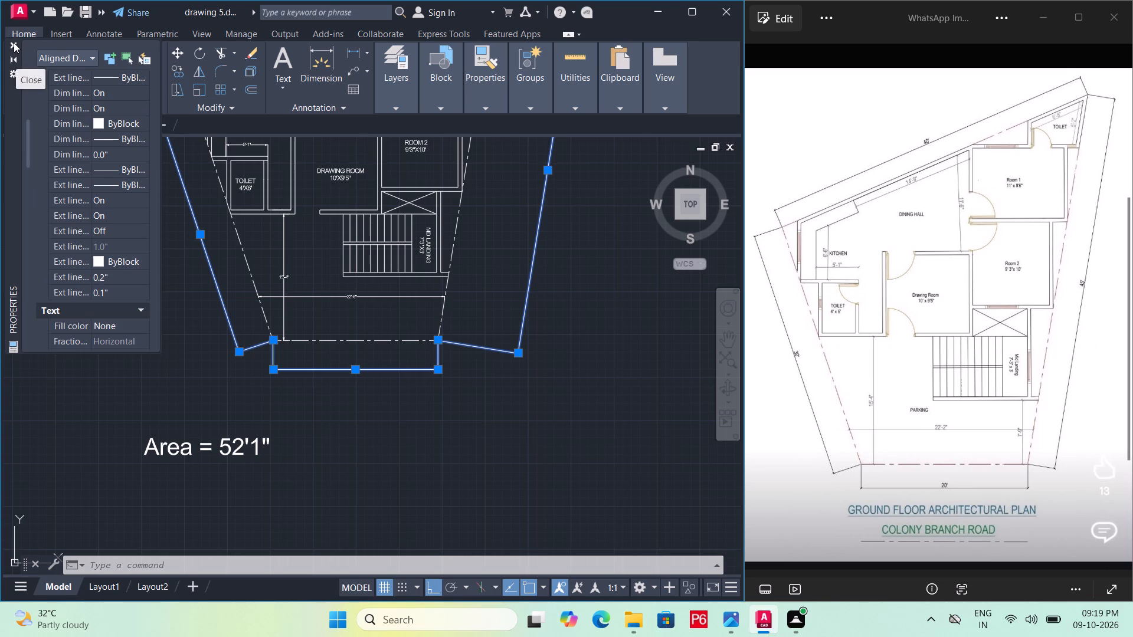
pyautogui.click(14, 42)
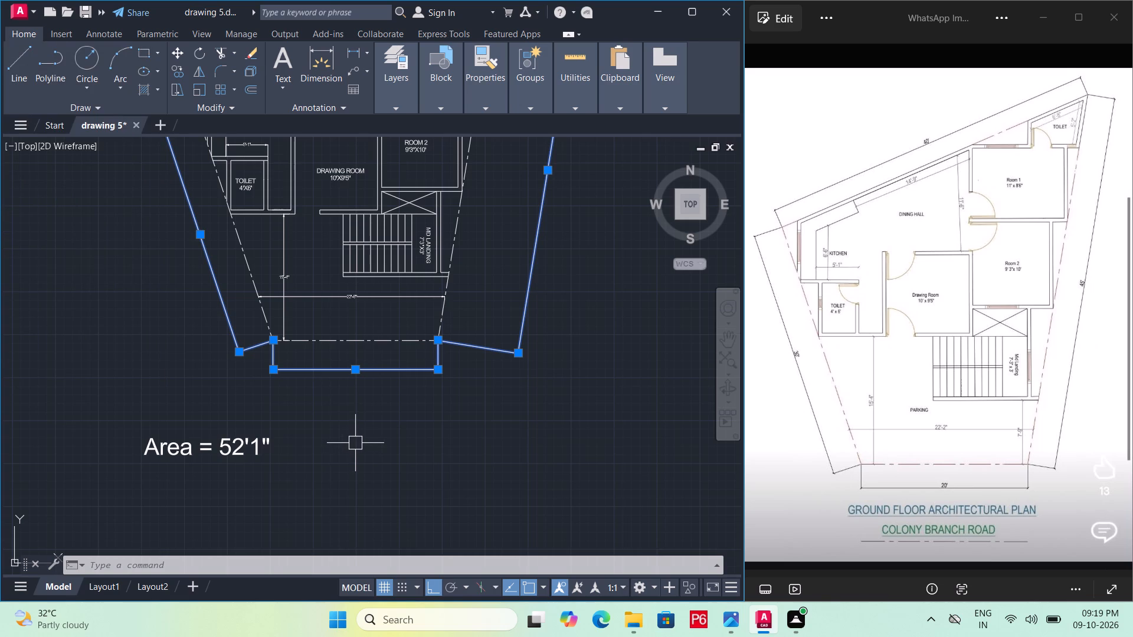
pyautogui.press('Escape')
# Set the text height of the 20' front plot boundary dimension to 6" in its properties.
pyautogui.scroll(2, 358, 354)
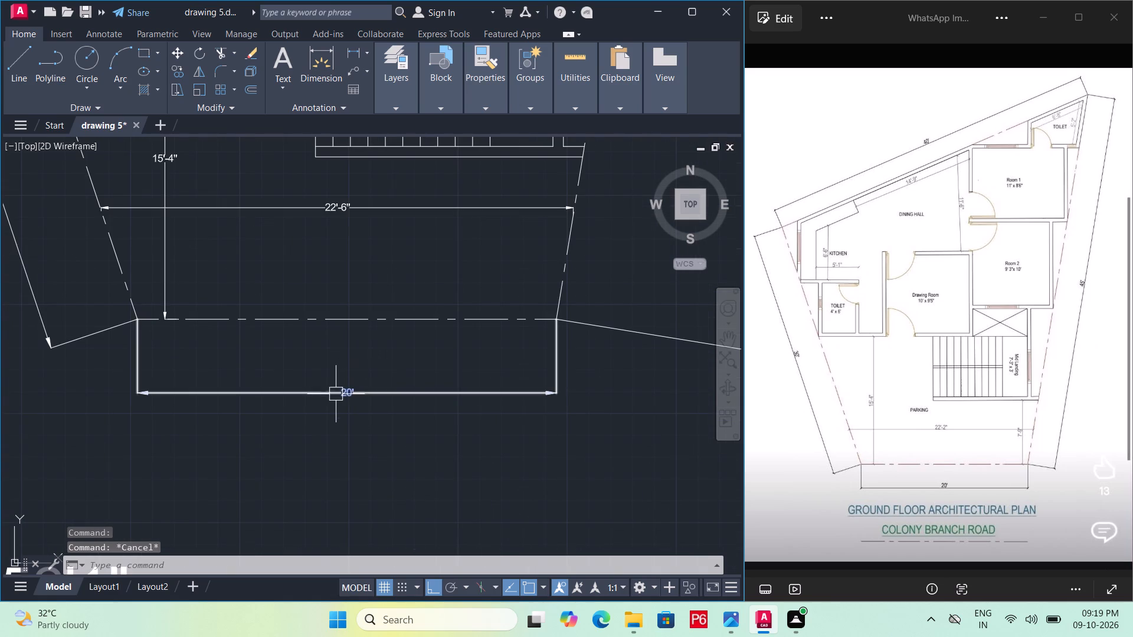
pyautogui.click(351, 388)
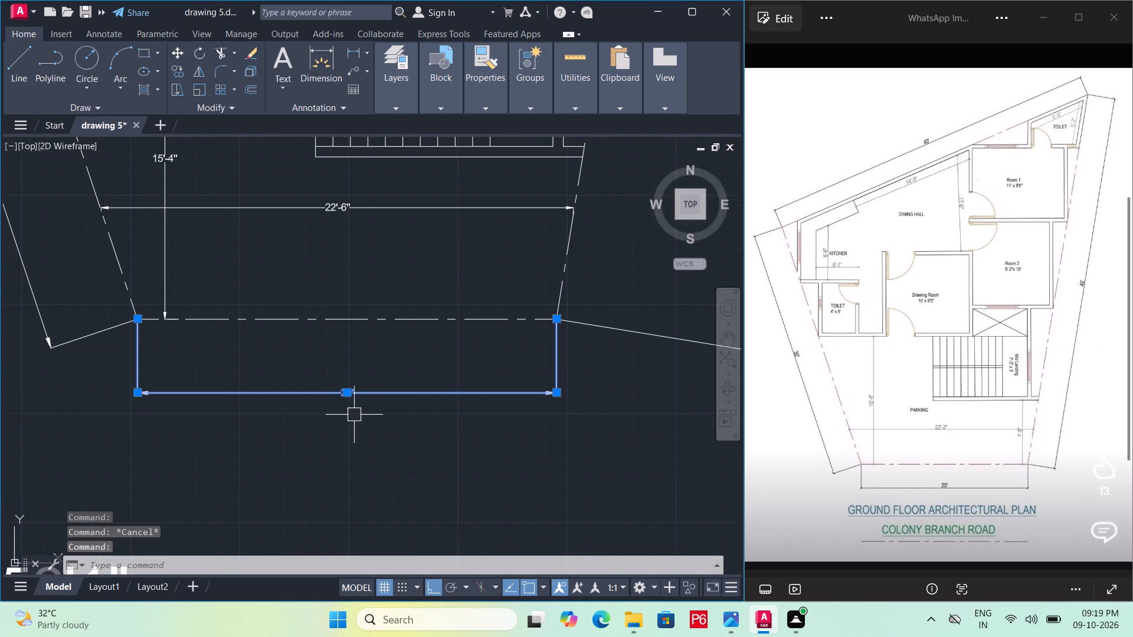
pyautogui.rightClick(349, 395)
pyautogui.rightClick(347, 393)
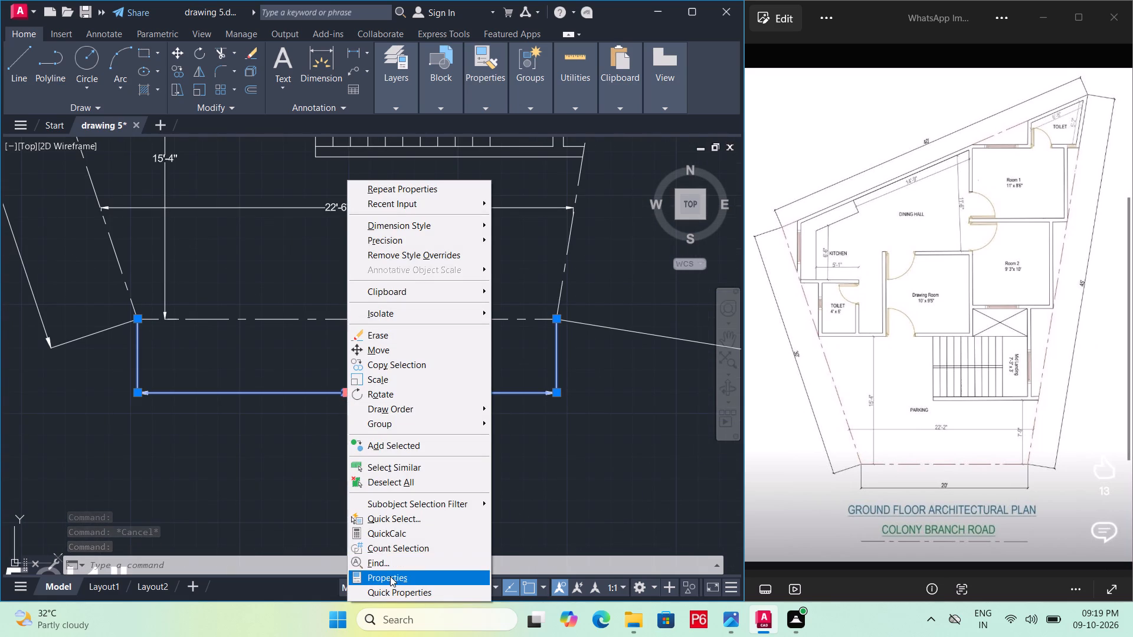
pyautogui.click(390, 576)
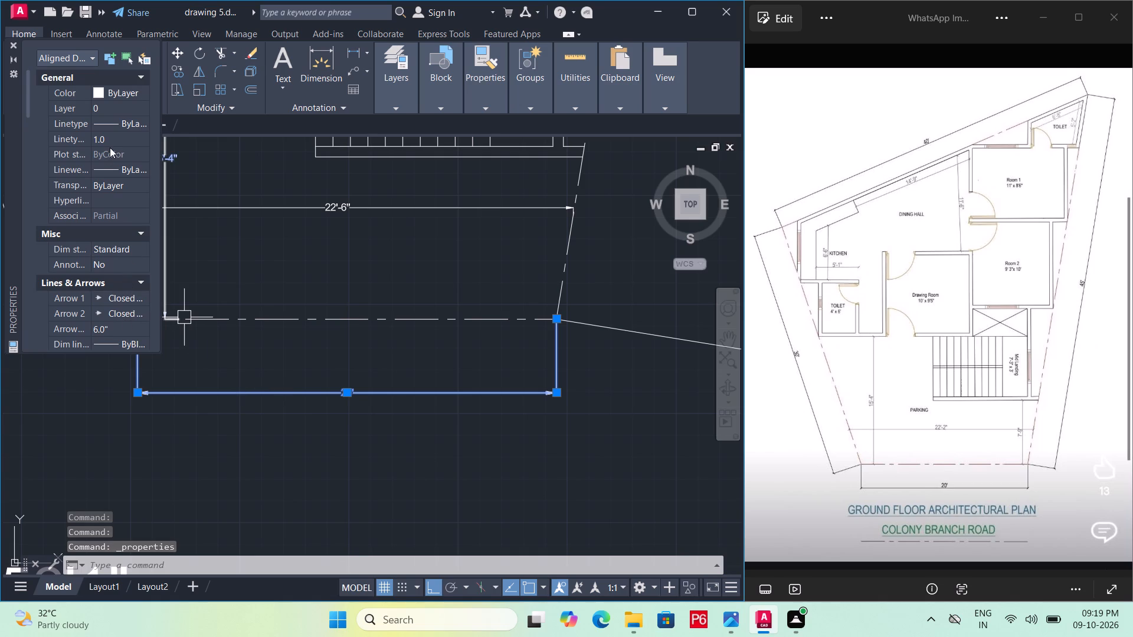
pyautogui.scroll(-2, 111, 146)
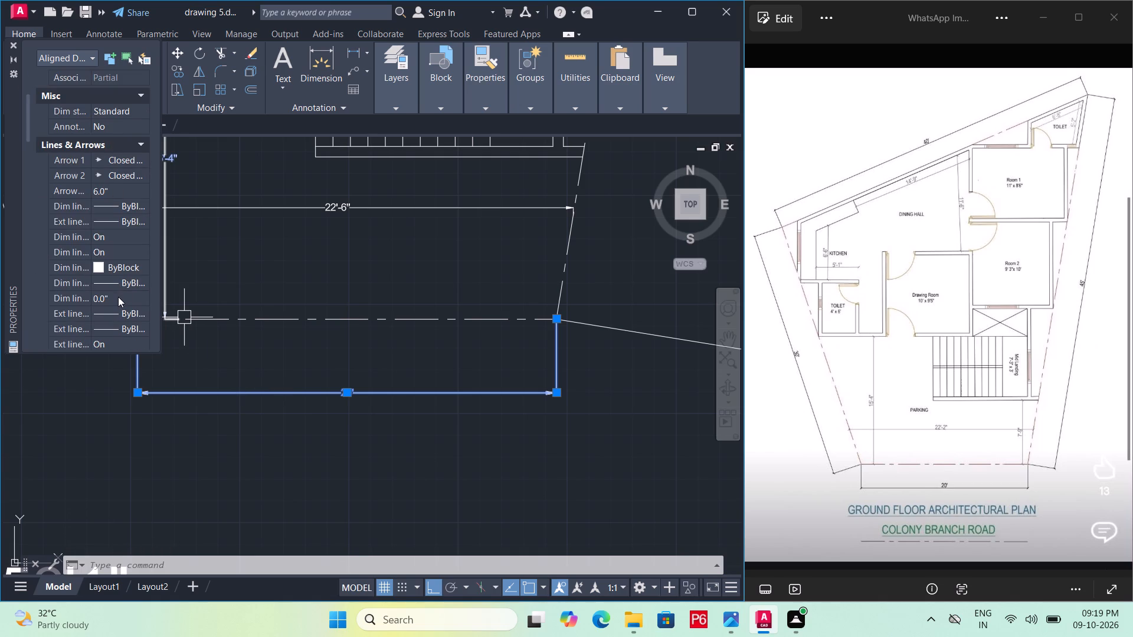
pyautogui.scroll(-3, 118, 297)
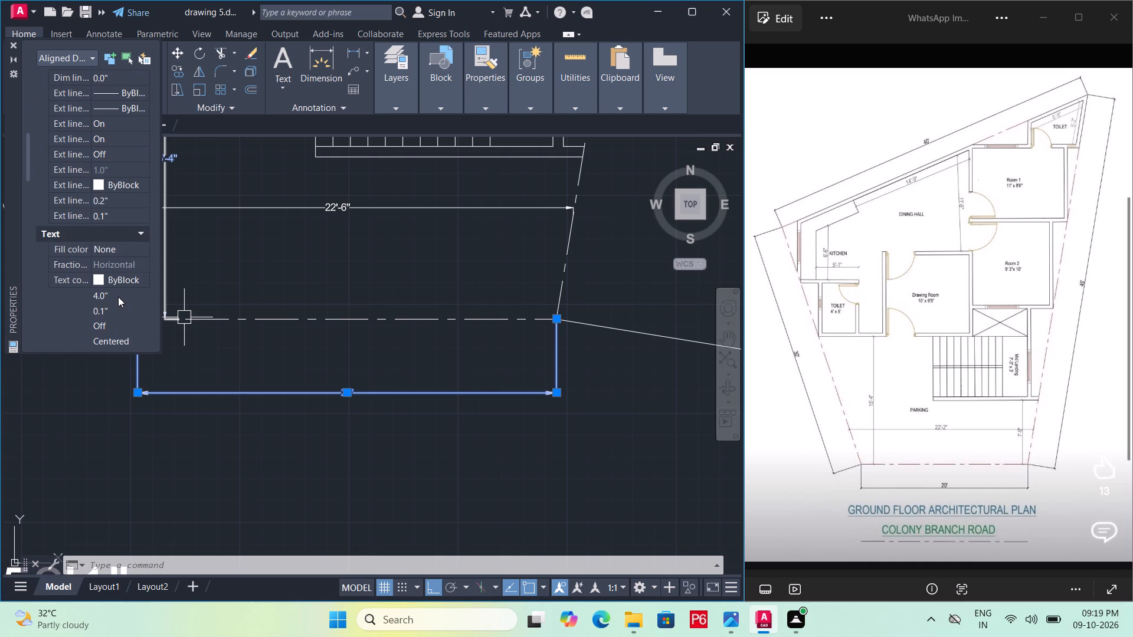
pyautogui.click(116, 296)
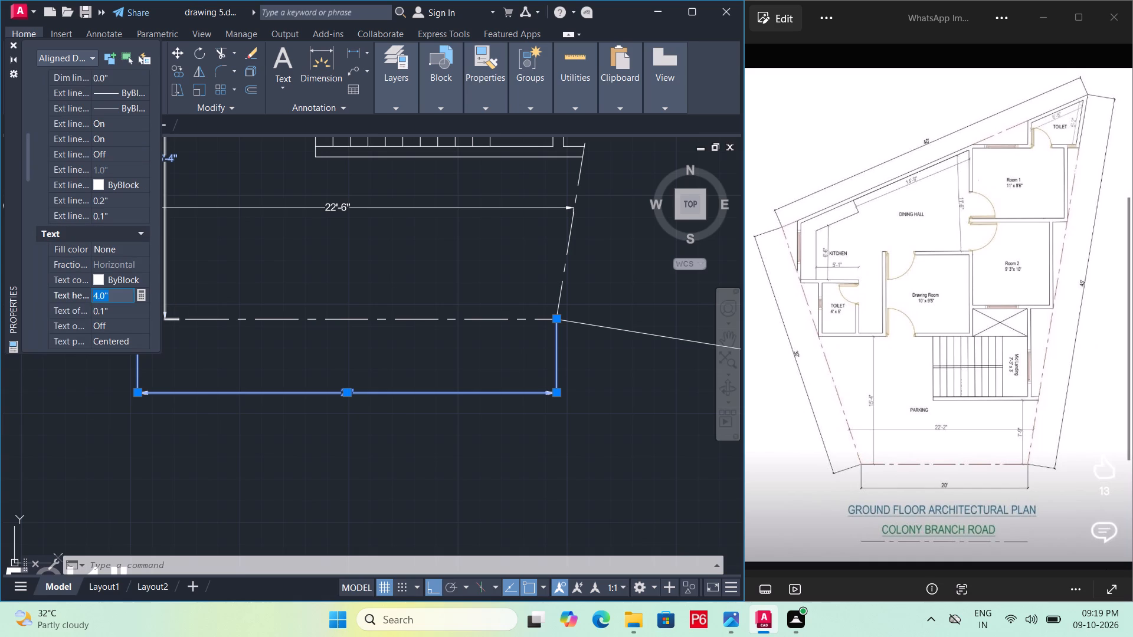
pyautogui.write('6"')
pyautogui.press('Return')
pyautogui.click(287, 434)
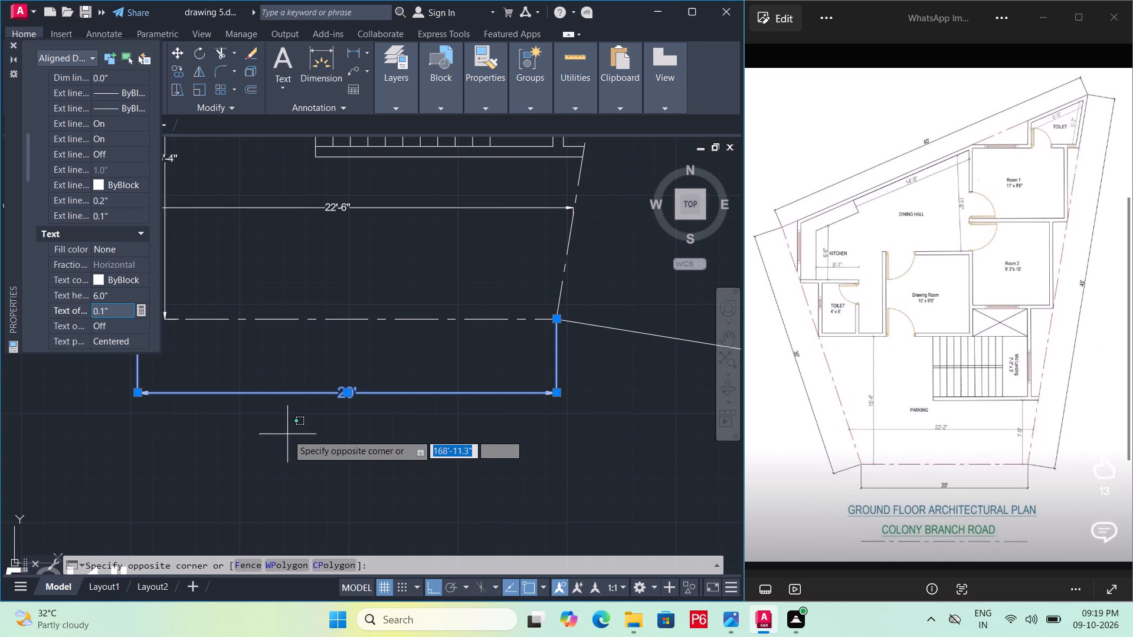
pyautogui.press('Escape')
pyautogui.press('Escape')
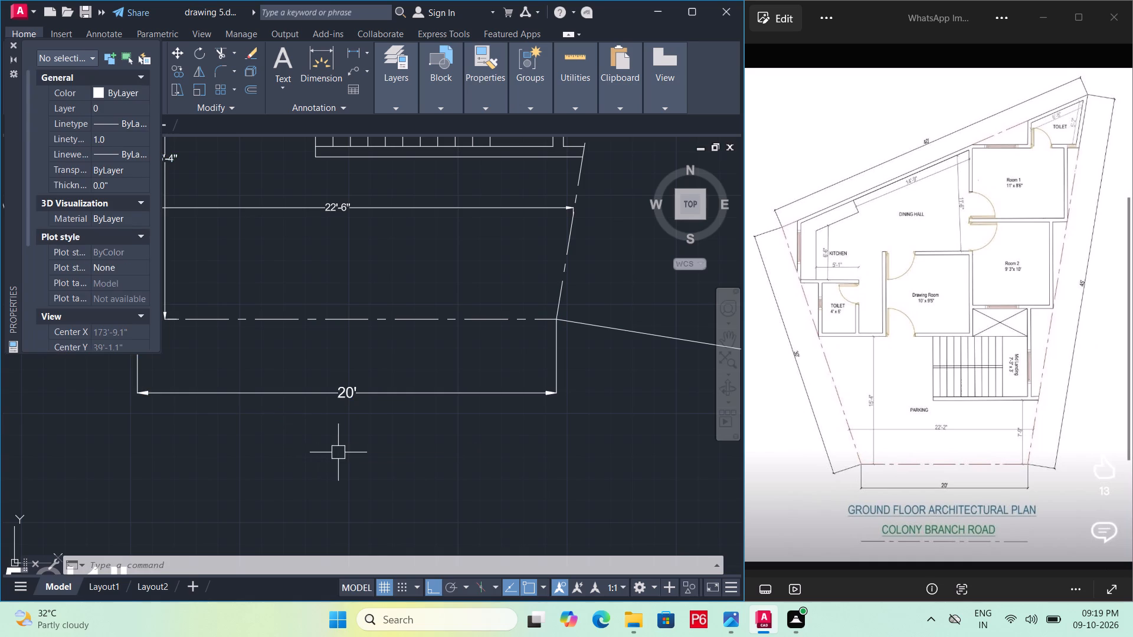
# Set the text height of the other three outer plot boundary dimensions, along both sides and the rear, to 6".
pyautogui.scroll(-1, 341, 455)
pyautogui.moveTo(341, 455); pyautogui.dragTo(381, 533, button='middle')
pyautogui.scroll(-1, 389, 472)
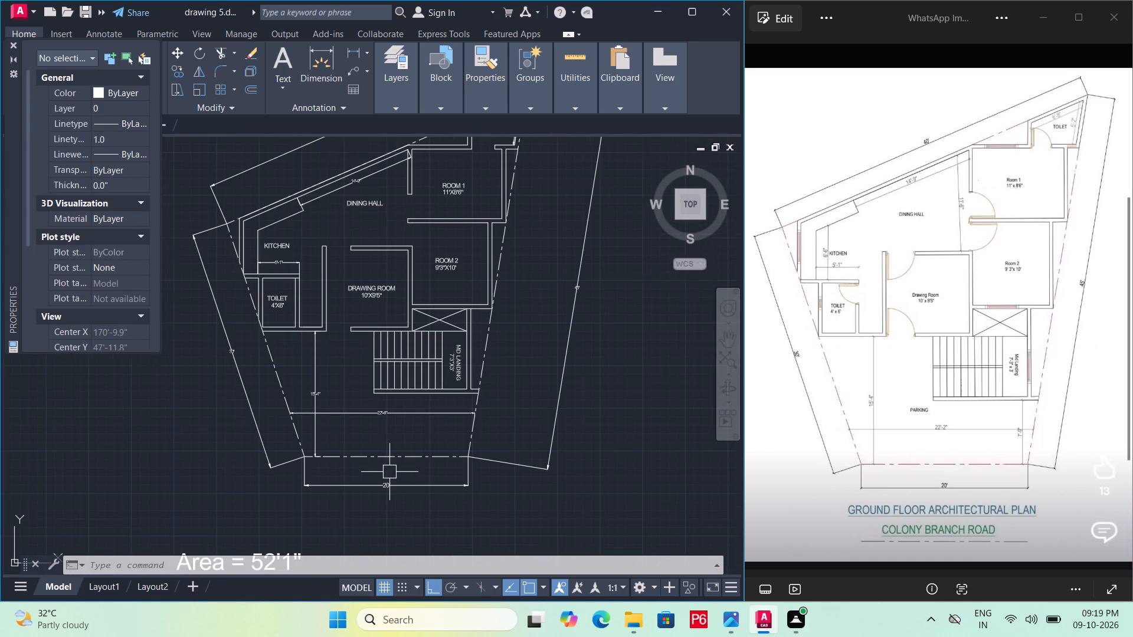
pyautogui.click(252, 407)
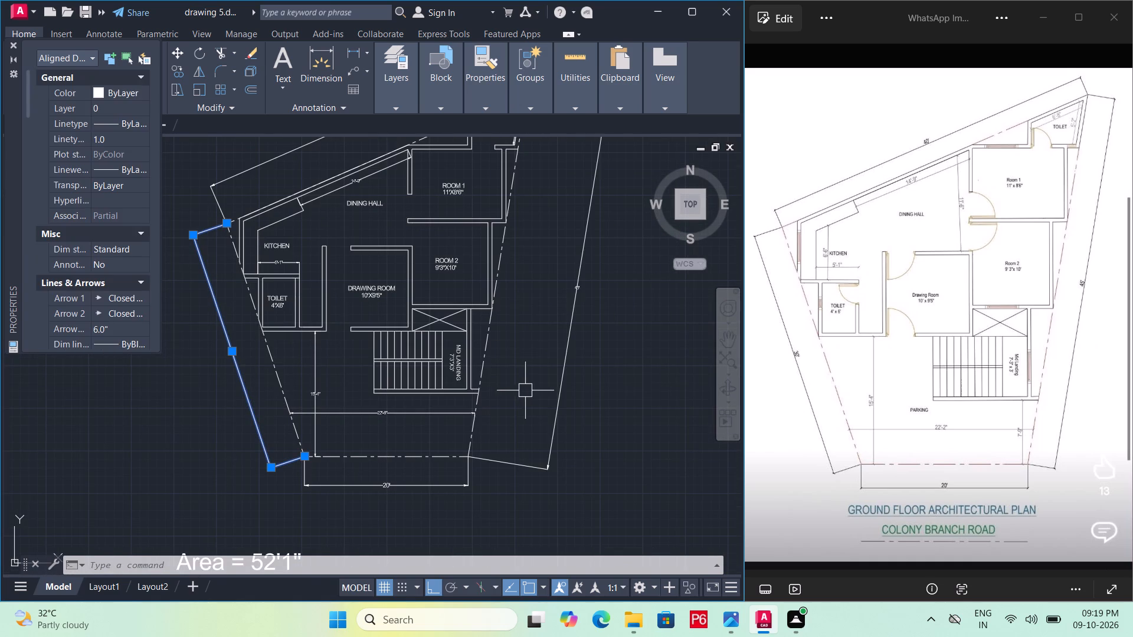
pyautogui.click(562, 397)
pyautogui.moveTo(493, 376); pyautogui.dragTo(447, 543, button='middle')
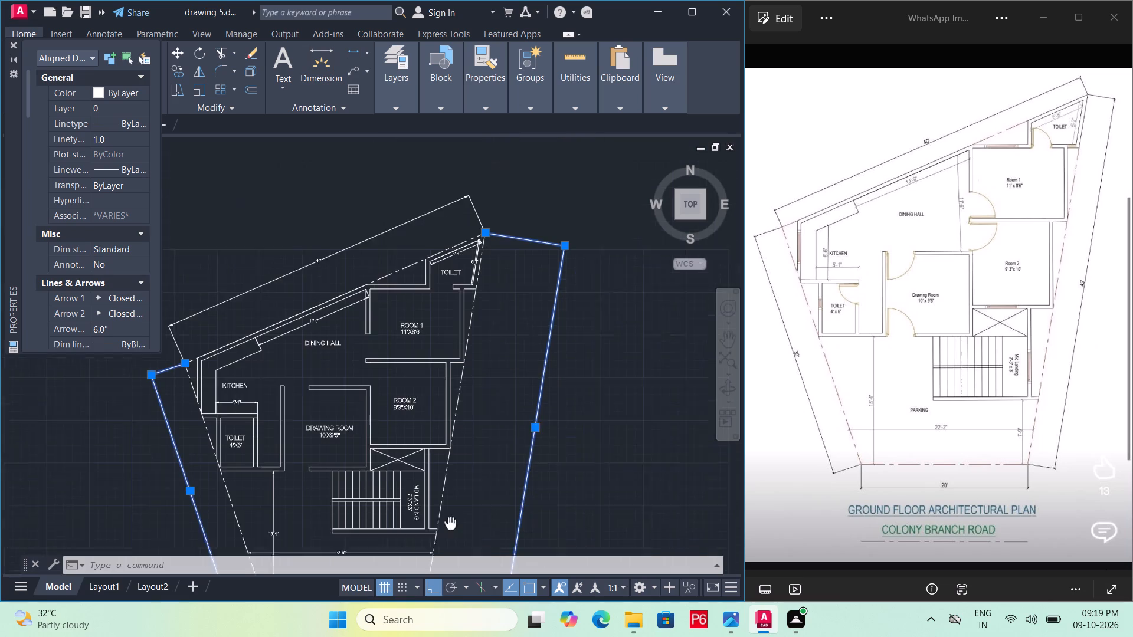
pyautogui.moveTo(447, 543); pyautogui.dragTo(446, 546, button='middle')
pyautogui.click(327, 281)
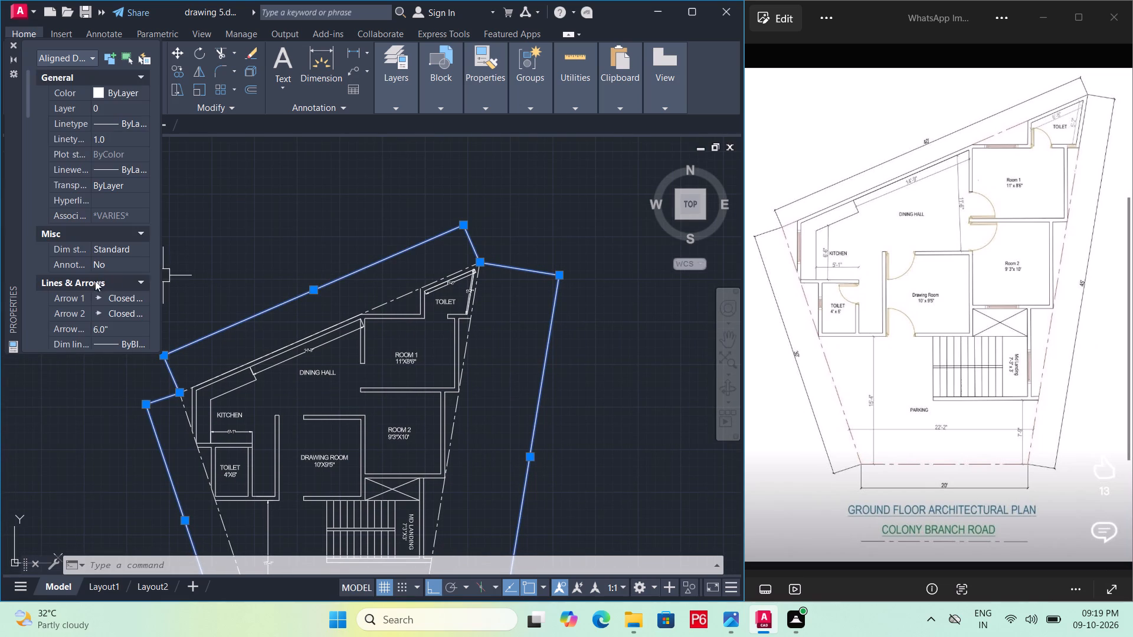
pyautogui.scroll(-3, 117, 297)
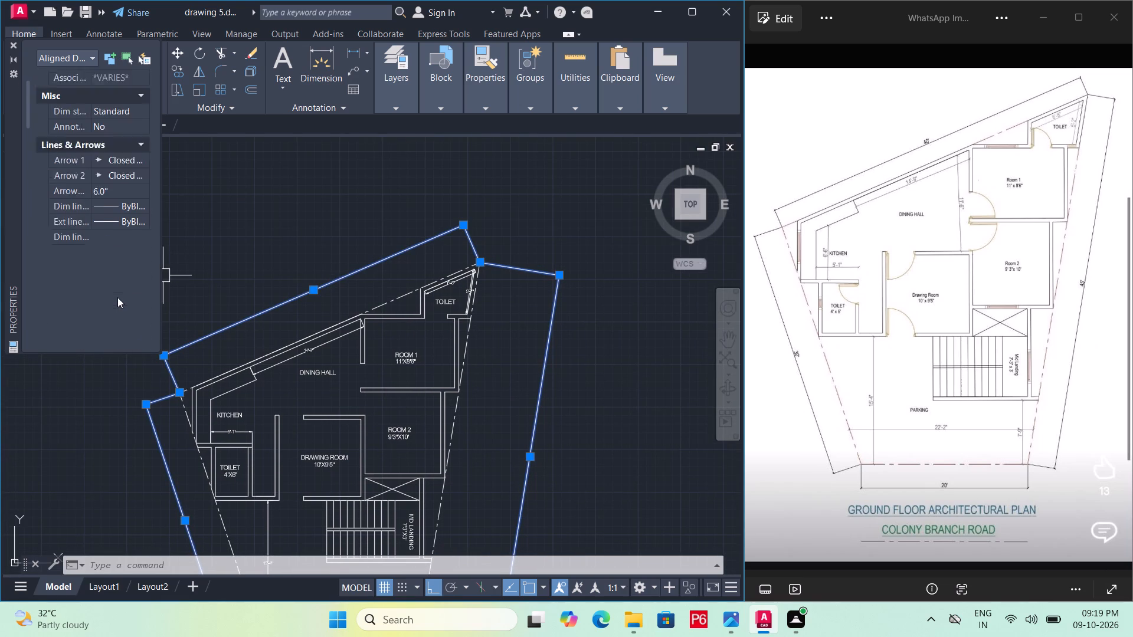
pyautogui.scroll(-4, 117, 297)
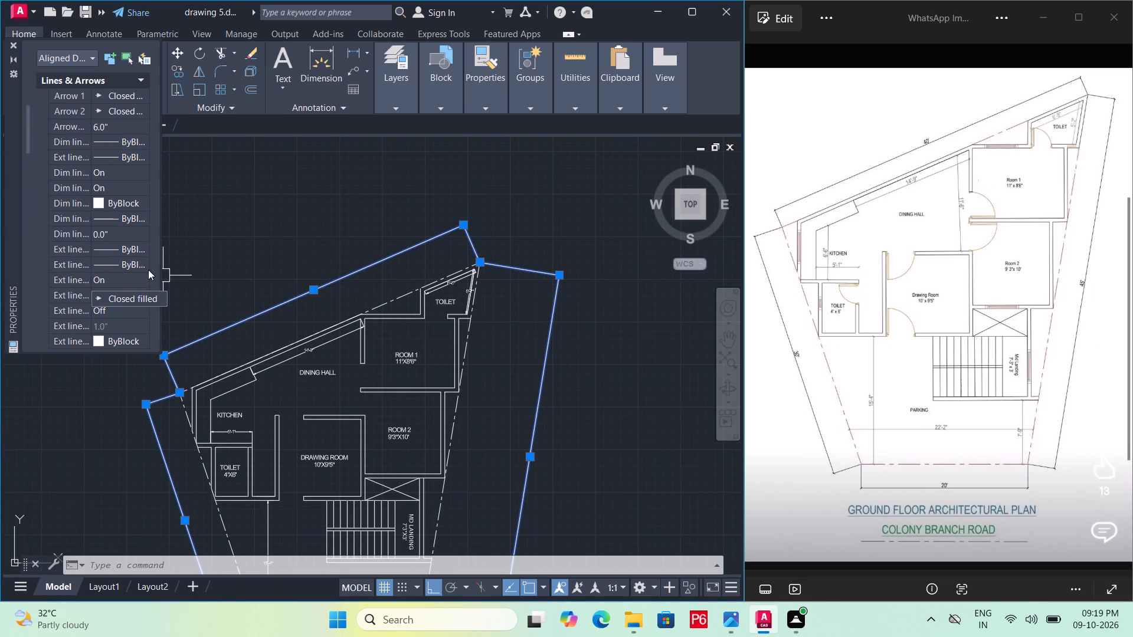
pyautogui.scroll(-2, 114, 196)
pyautogui.click(112, 306)
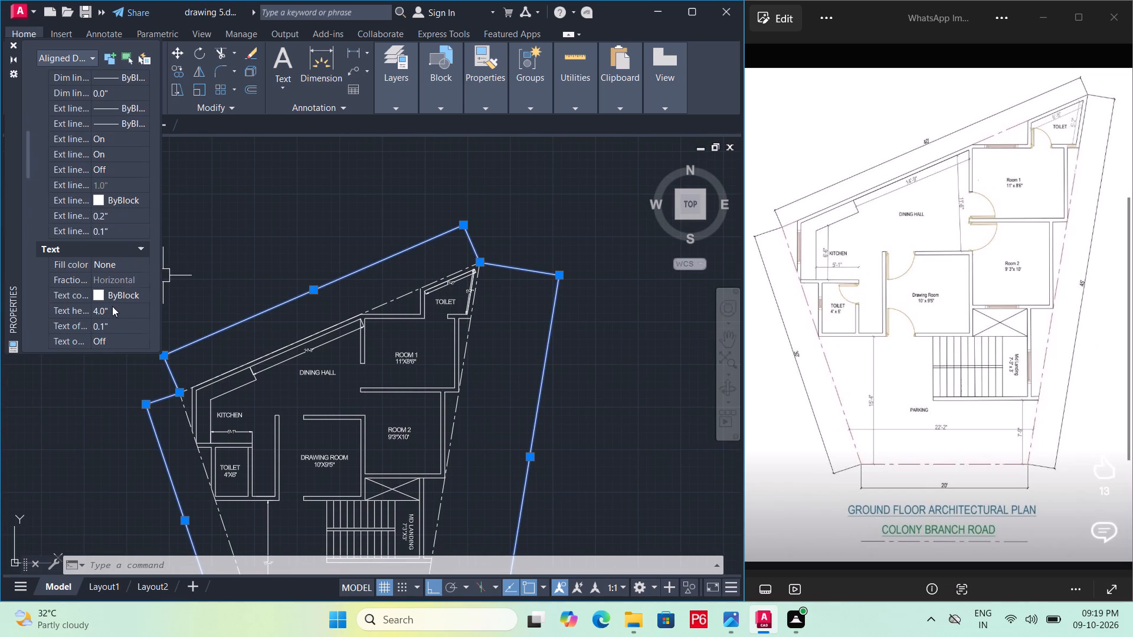
pyautogui.write('6"')
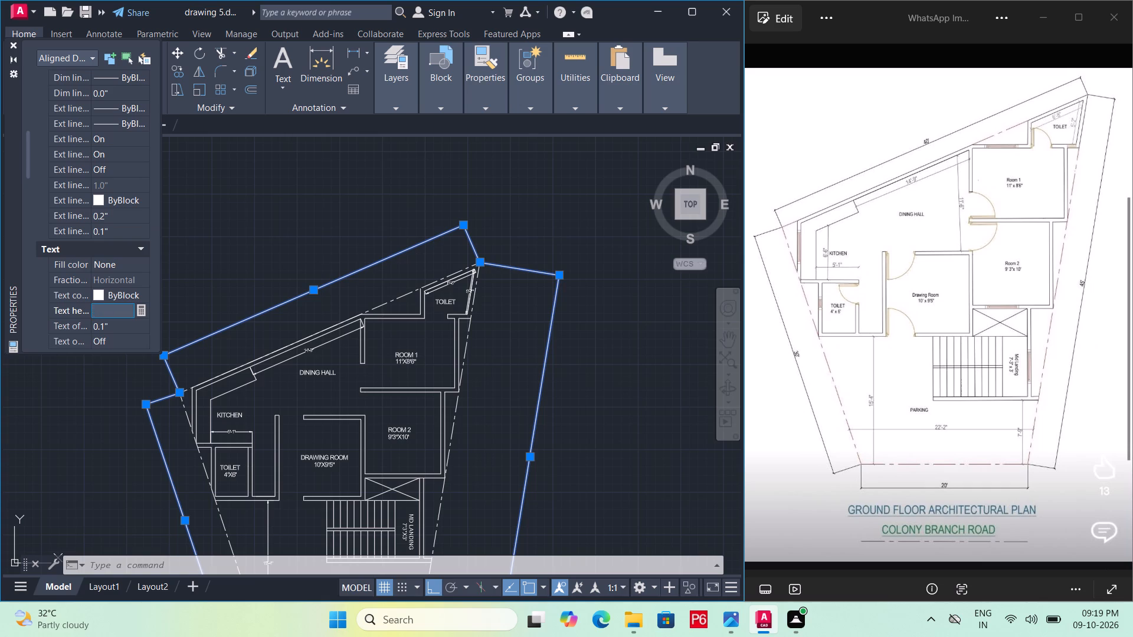
pyautogui.press('Return')
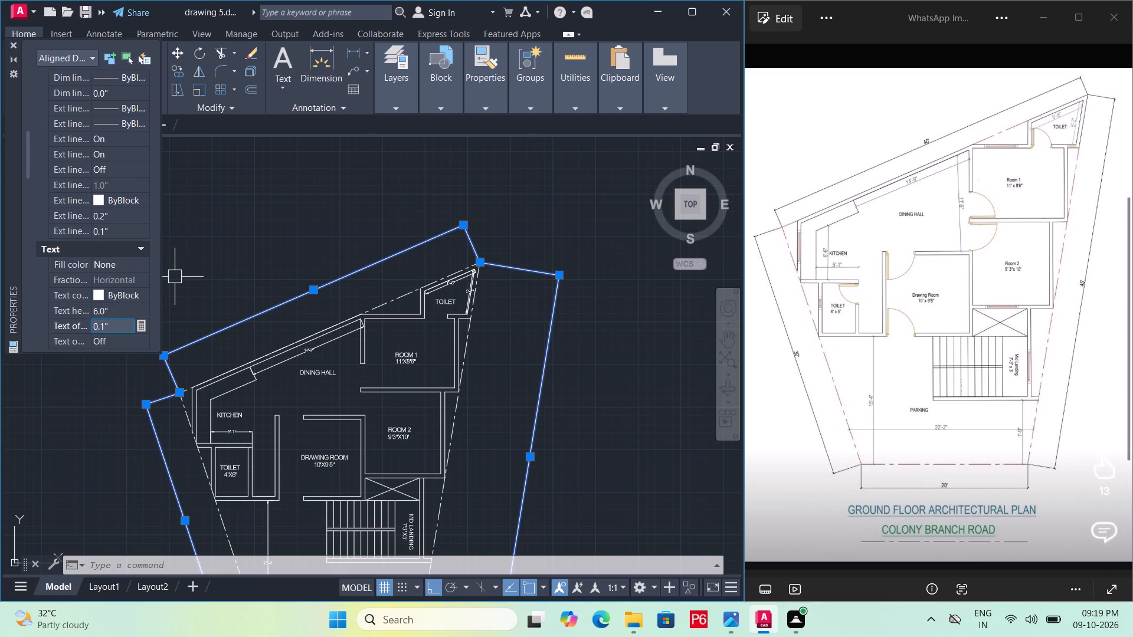
pyautogui.press('Escape')
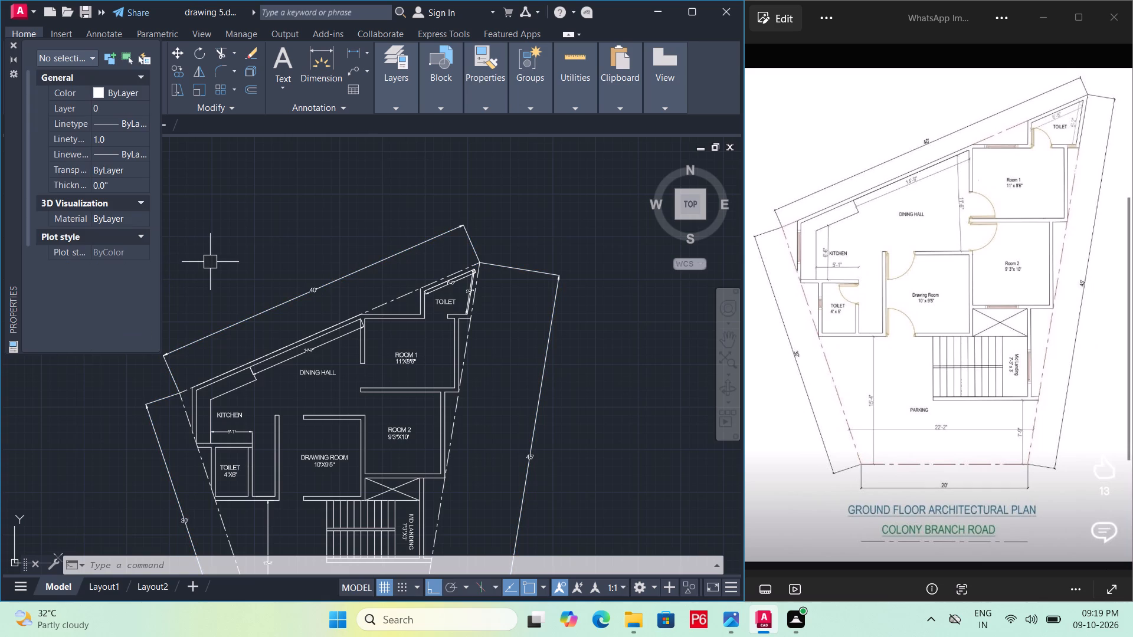
# Examine the size of the boundary dimension text against the interior dimensions across the plan.
pyautogui.scroll(-1, 326, 232)
pyautogui.moveTo(339, 260); pyautogui.dragTo(449, 206, button='middle')
pyautogui.scroll(1, 447, 229)
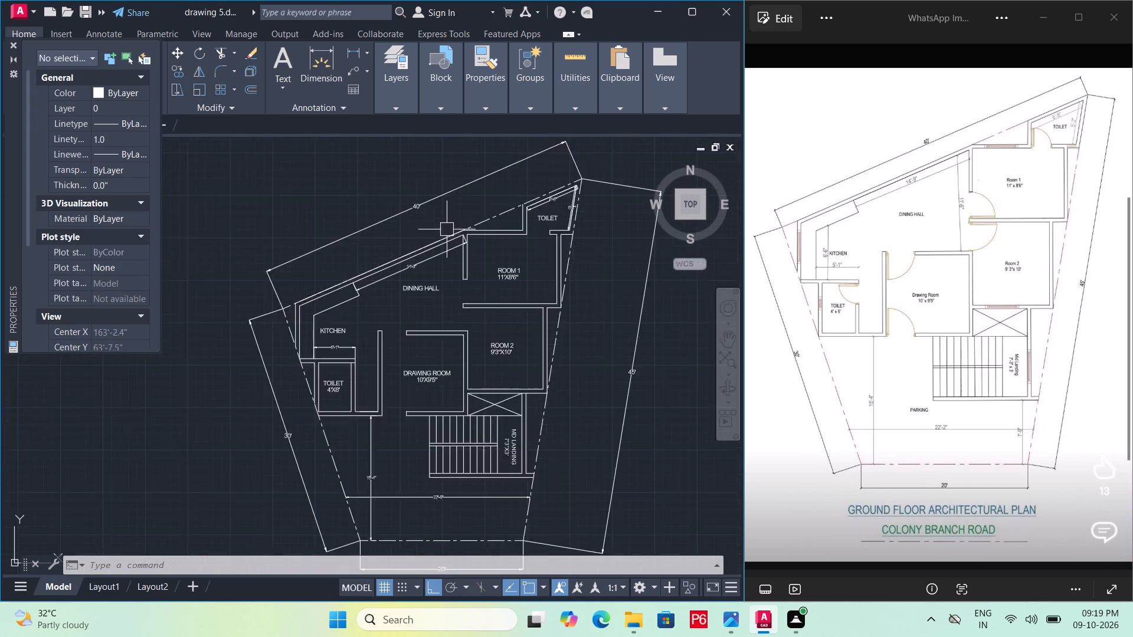
pyautogui.scroll(1, 447, 229)
pyautogui.moveTo(455, 301); pyautogui.dragTo(428, 232, button='middle')
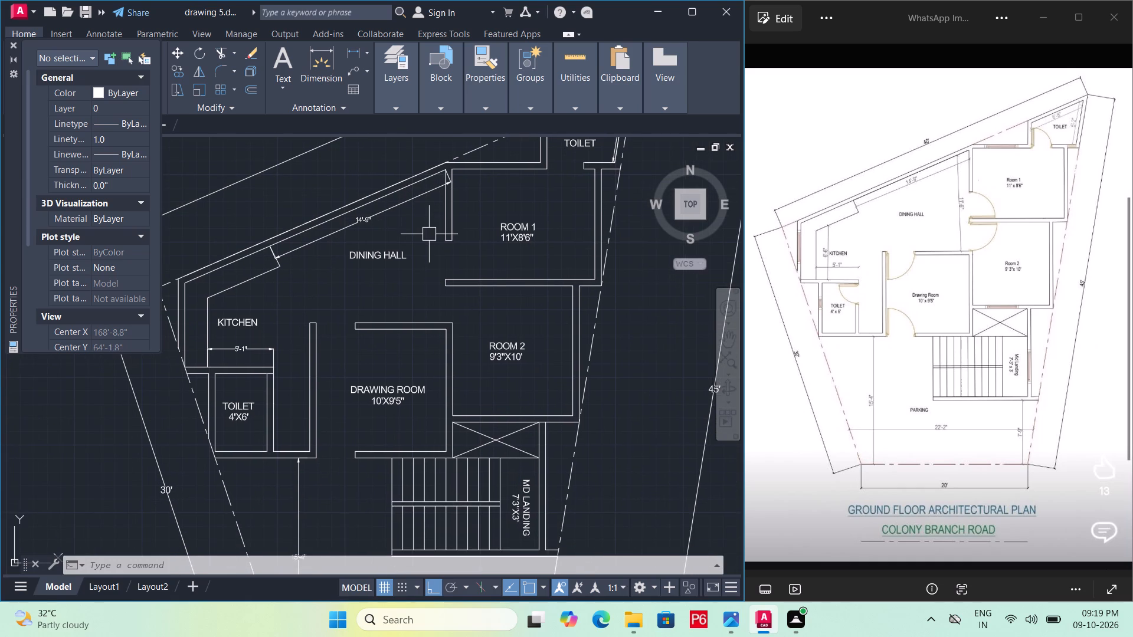
pyautogui.scroll(-1, 429, 234)
pyautogui.scroll(1, 410, 260)
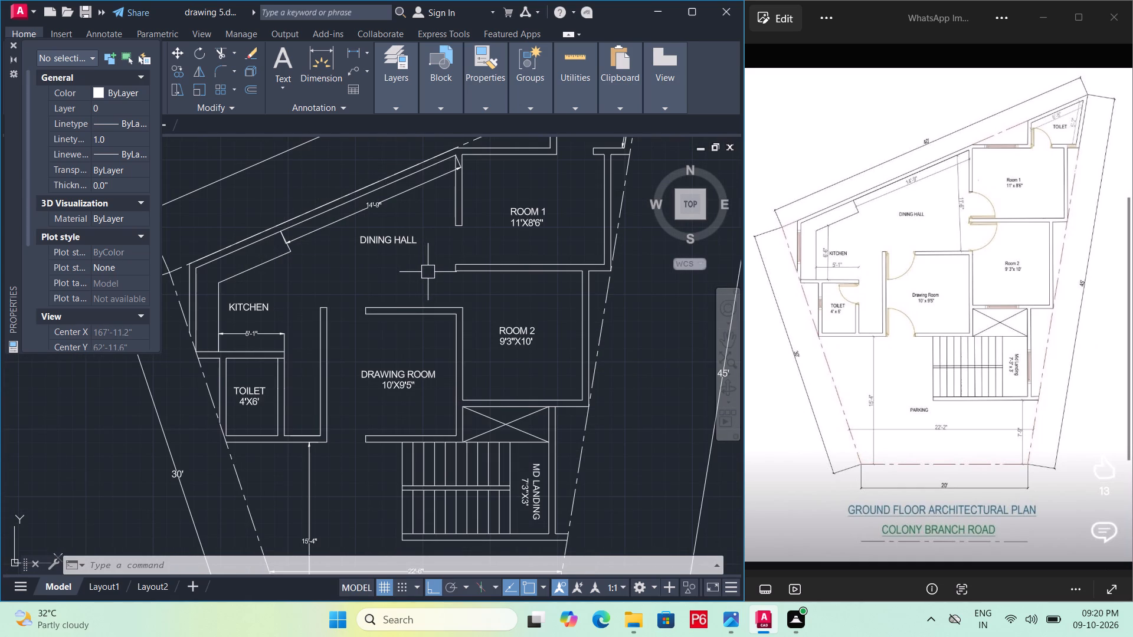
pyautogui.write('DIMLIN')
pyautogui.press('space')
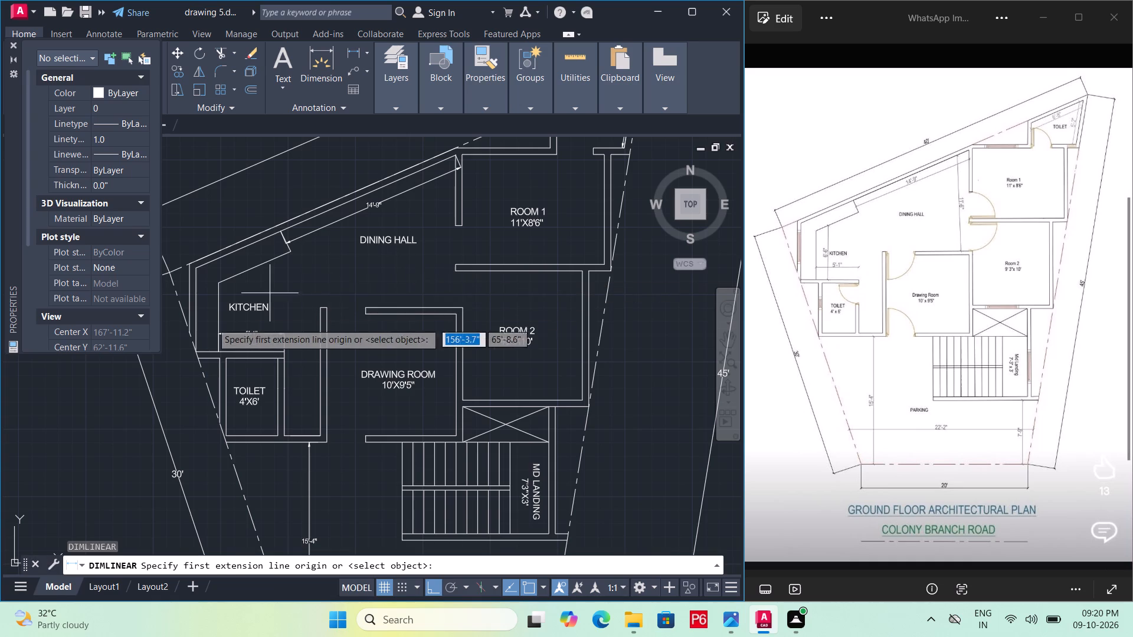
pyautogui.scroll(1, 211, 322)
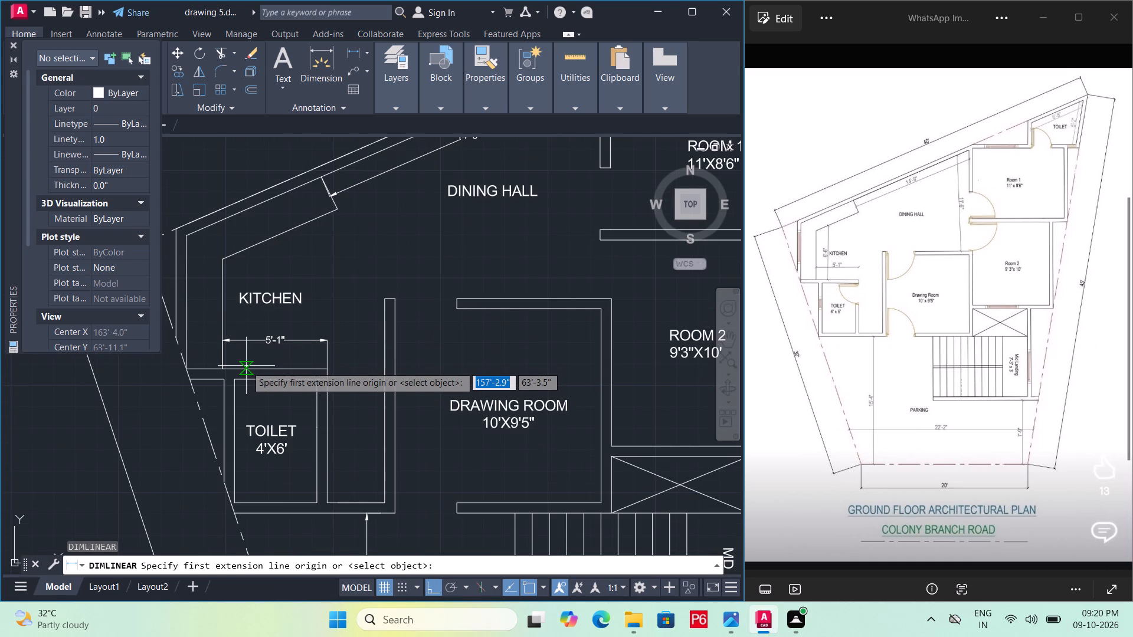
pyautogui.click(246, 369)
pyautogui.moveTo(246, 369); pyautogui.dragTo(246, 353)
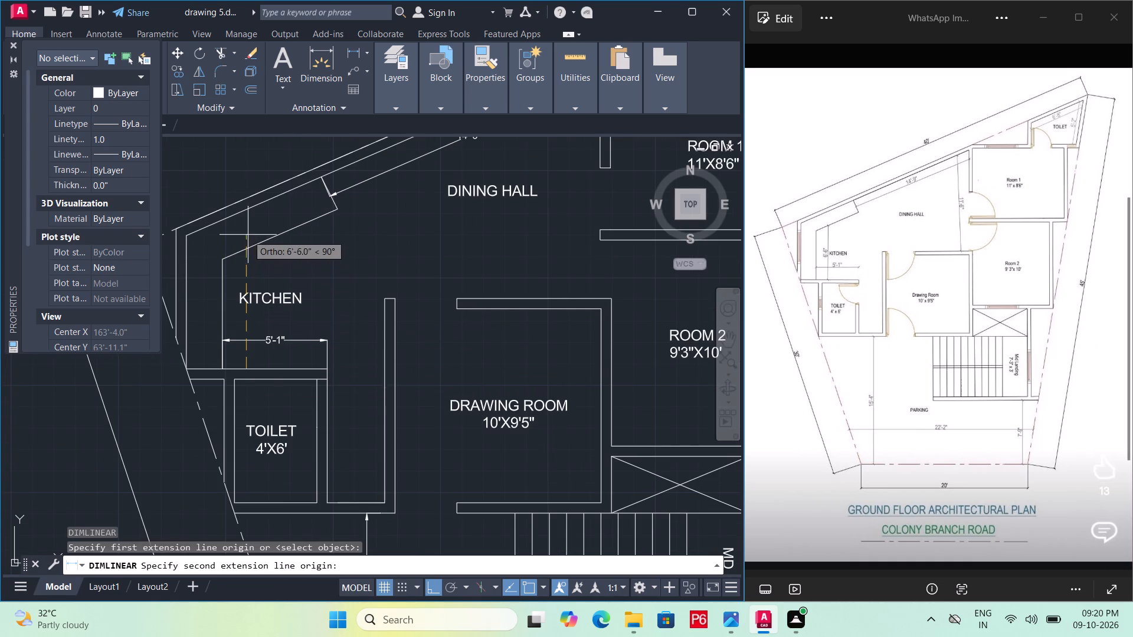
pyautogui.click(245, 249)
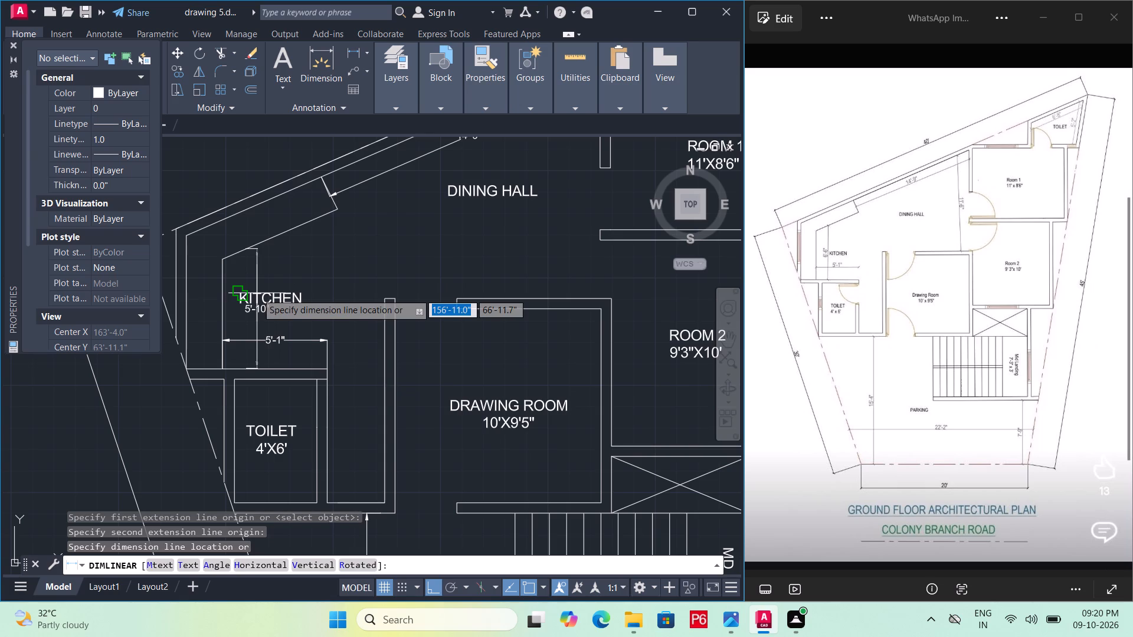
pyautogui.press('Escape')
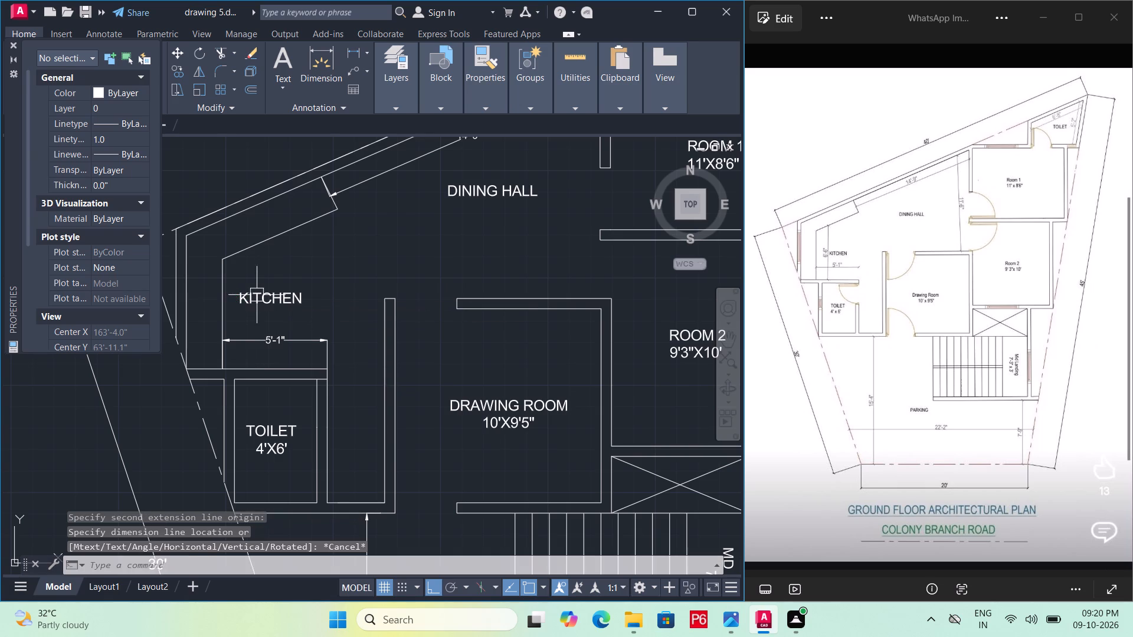
# Add a vertical linear dimension in the kitchen from the sloping counter edge down to the wall above the toilet.
pyautogui.write('DIMLIN')
pyautogui.press('space')
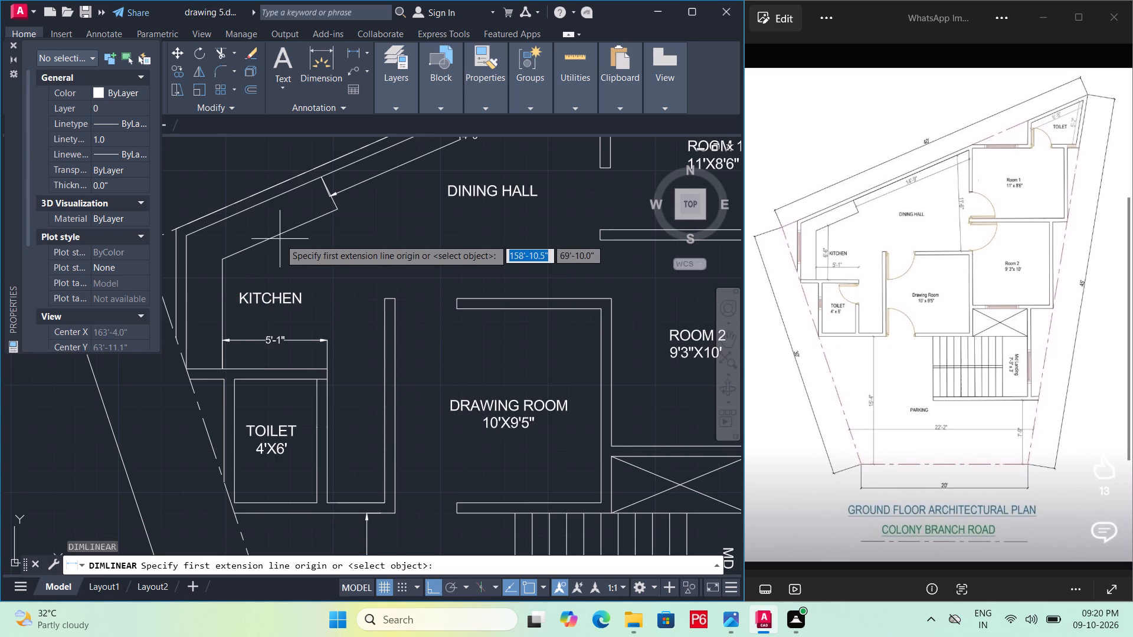
pyautogui.click(275, 242)
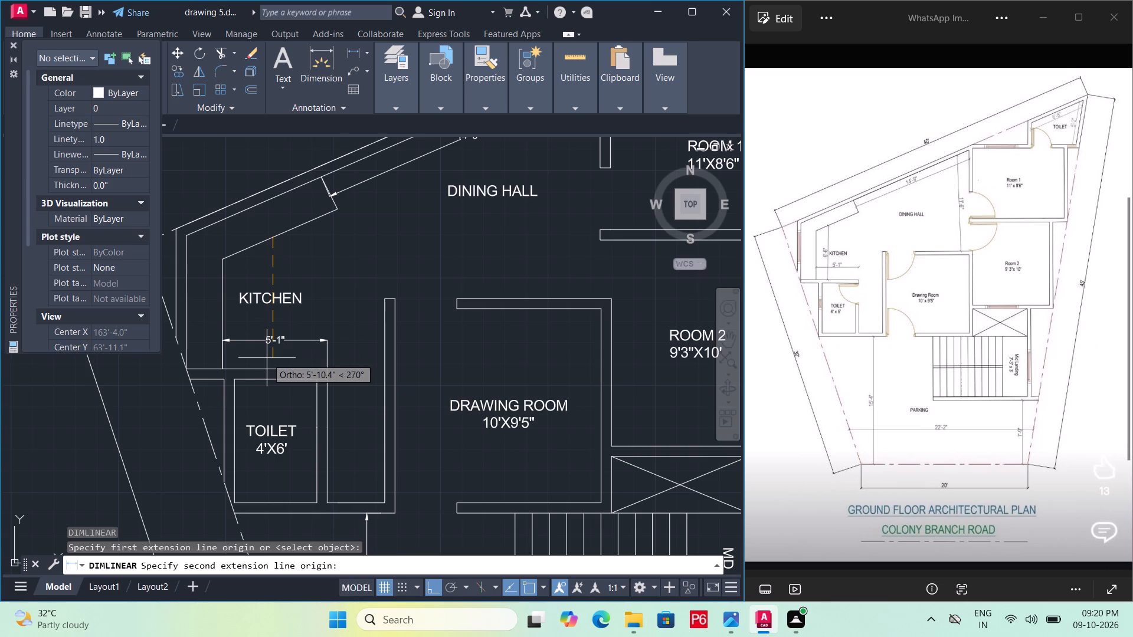
pyautogui.doubleClick(274, 369)
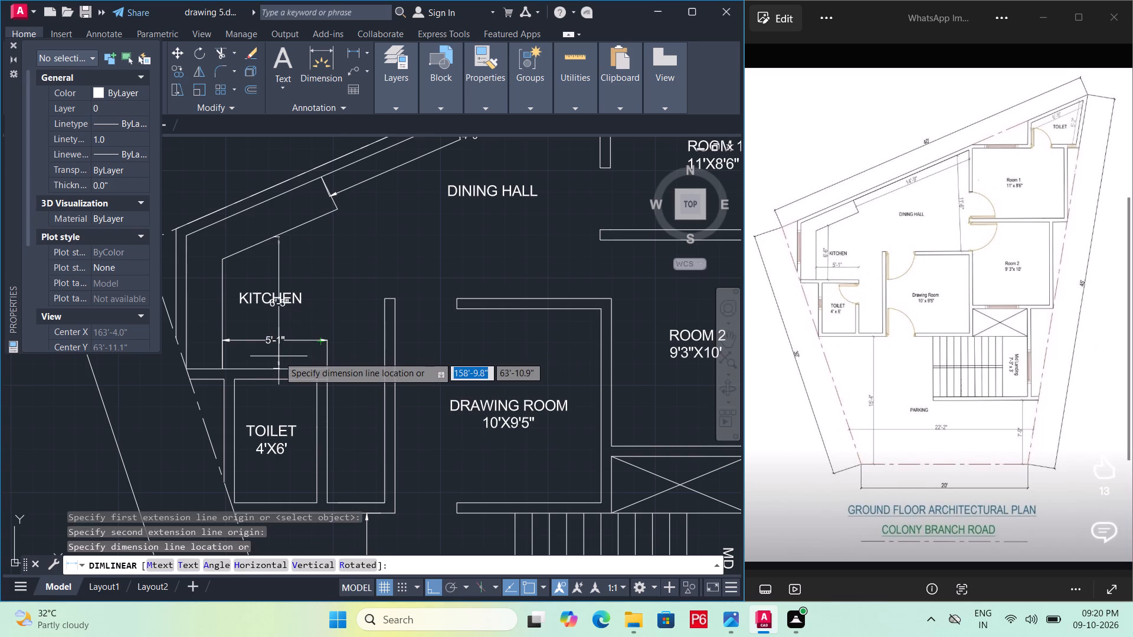
pyautogui.click(279, 356)
pyautogui.press('Escape')
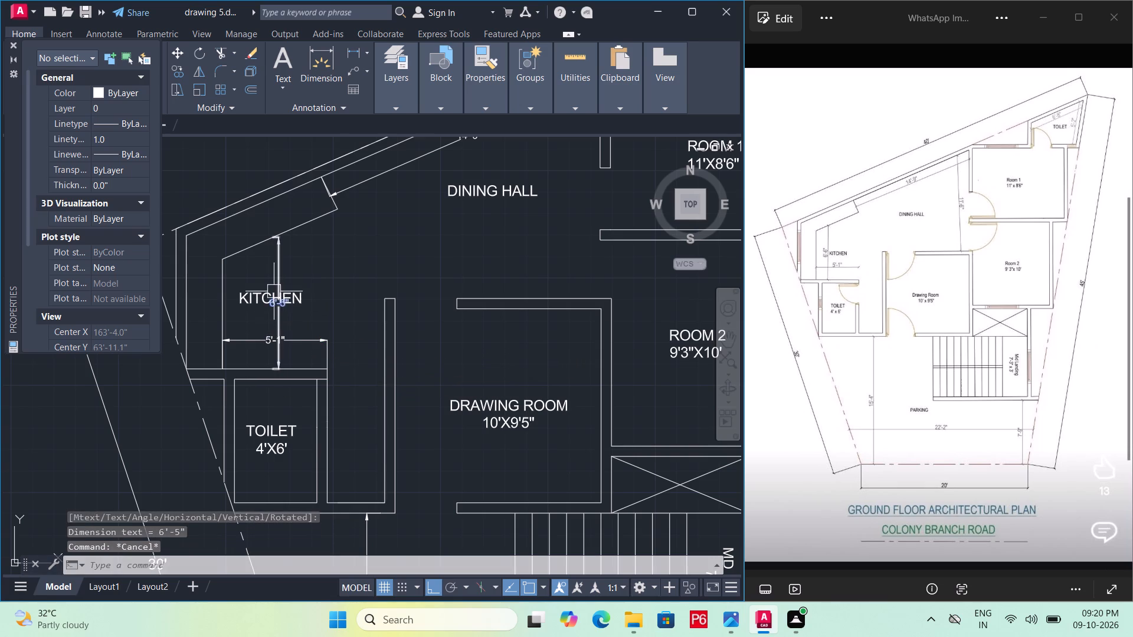
# Move the text of the kitchen's vertical dimension about 8" down along its dimension line, clear of the KITCHEN label.
pyautogui.click(277, 304)
pyautogui.scroll(3, 273, 297)
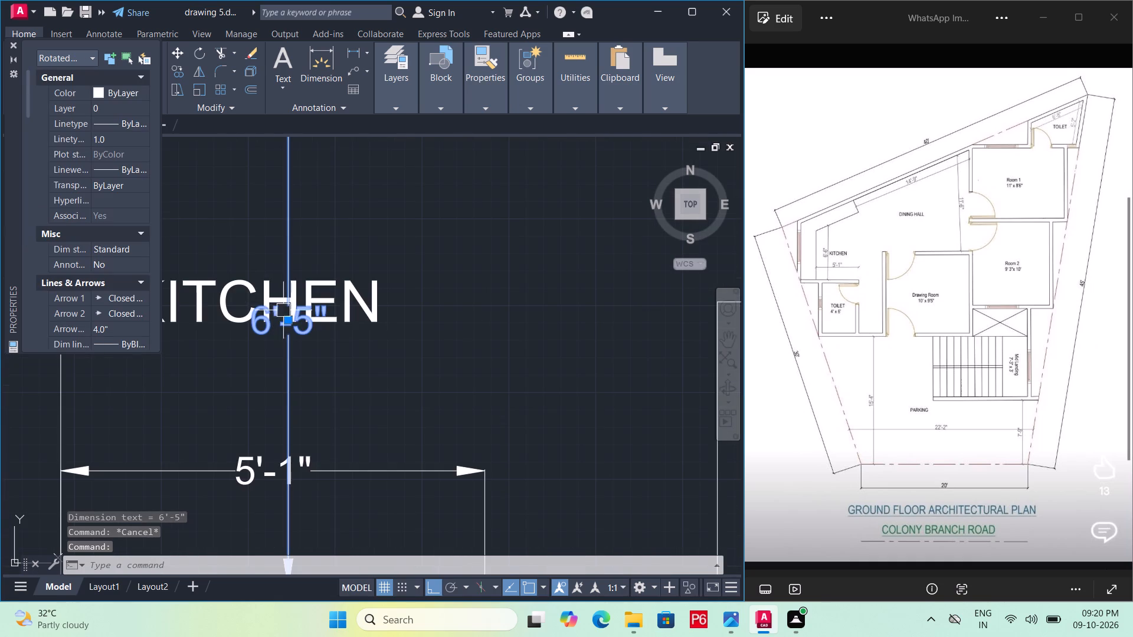
pyautogui.click(288, 324)
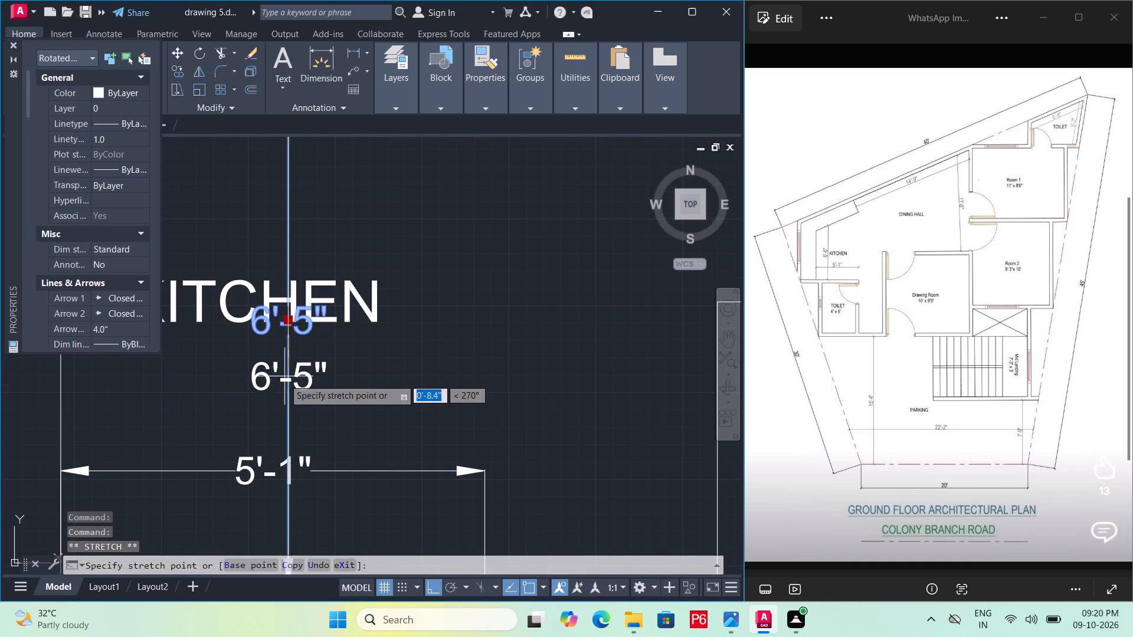
pyautogui.click(284, 379)
pyautogui.scroll(-2, 289, 303)
pyautogui.press('Escape')
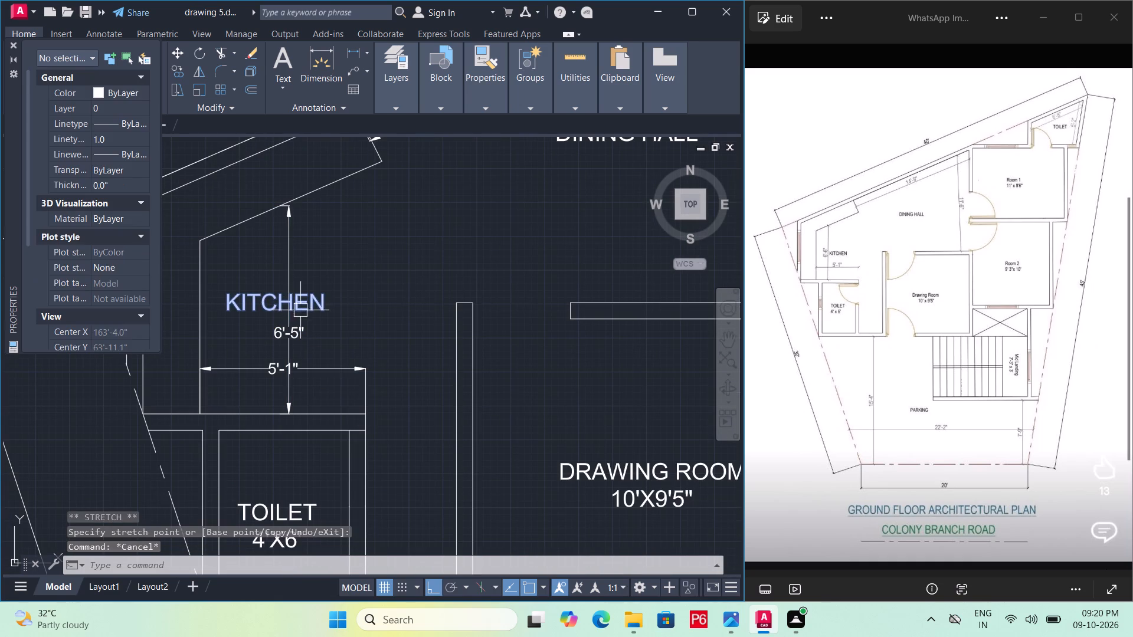
# Move the KITCHEN label horizontally about 2'-1" toward the drawing room, clear of the vertical dimension line, and save the drawing.
pyautogui.click(319, 308)
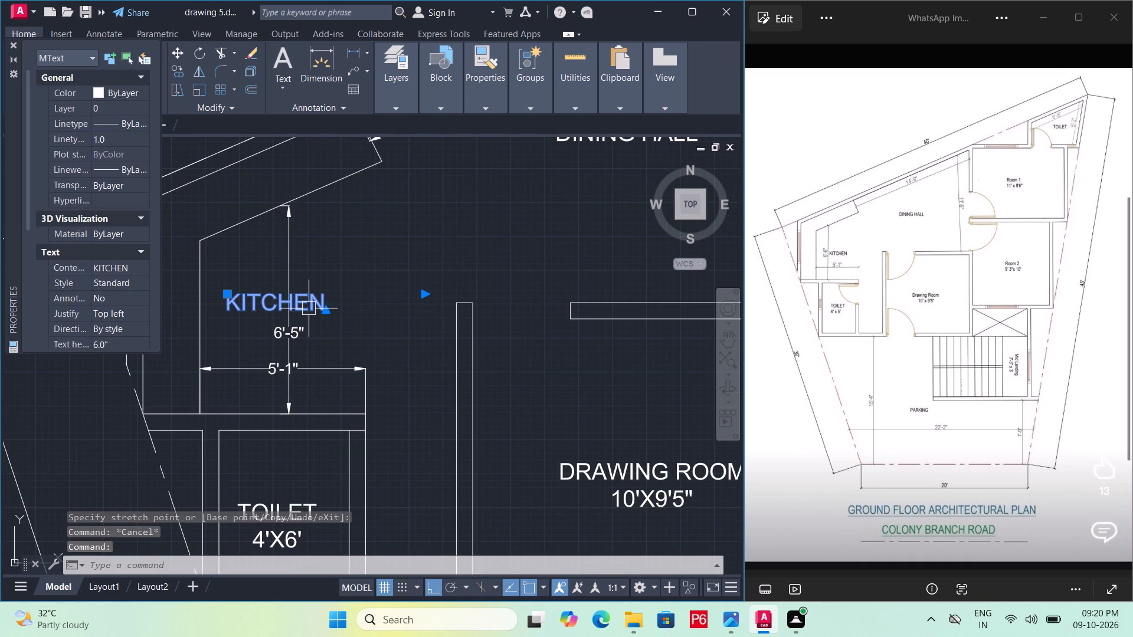
pyautogui.write('M')
pyautogui.press('space')
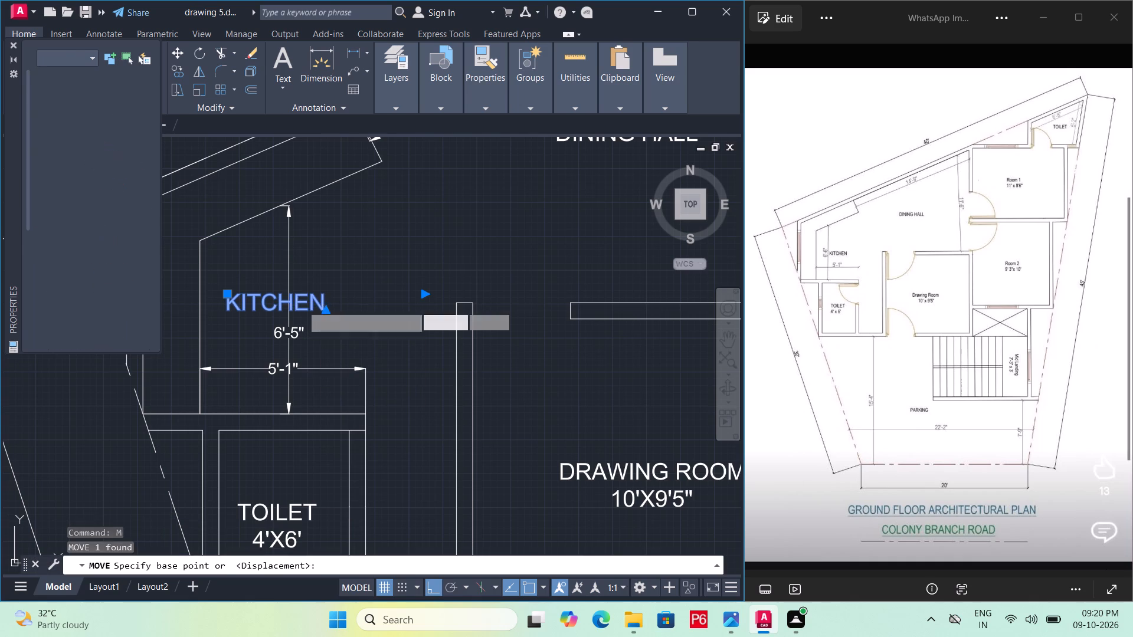
pyautogui.doubleClick(302, 306)
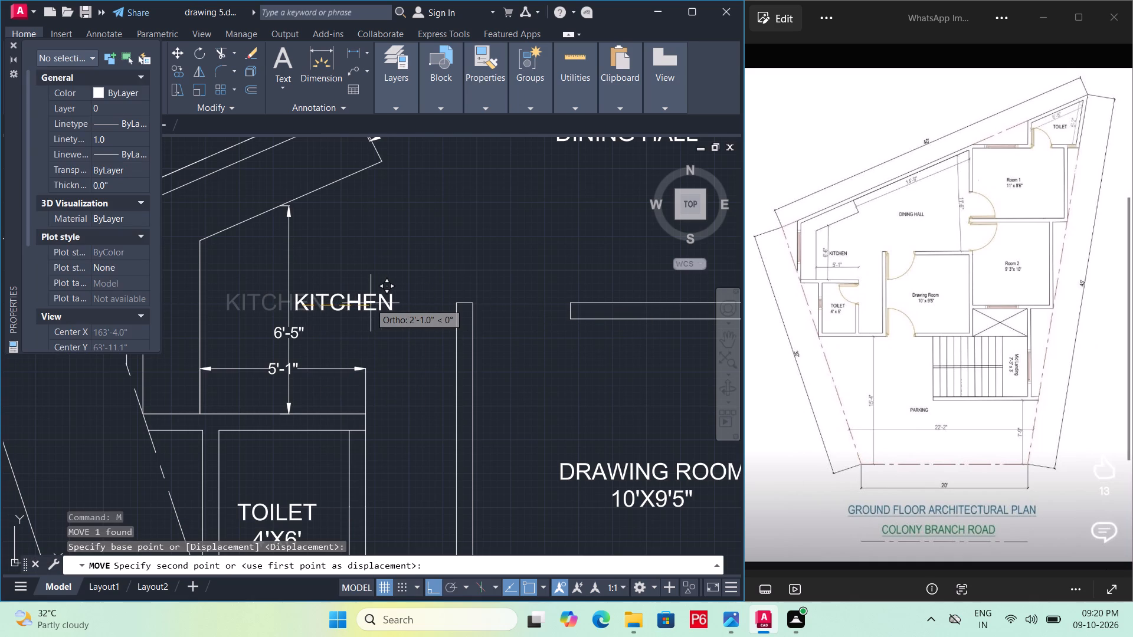
pyautogui.click(370, 304)
pyautogui.scroll(-1, 285, 275)
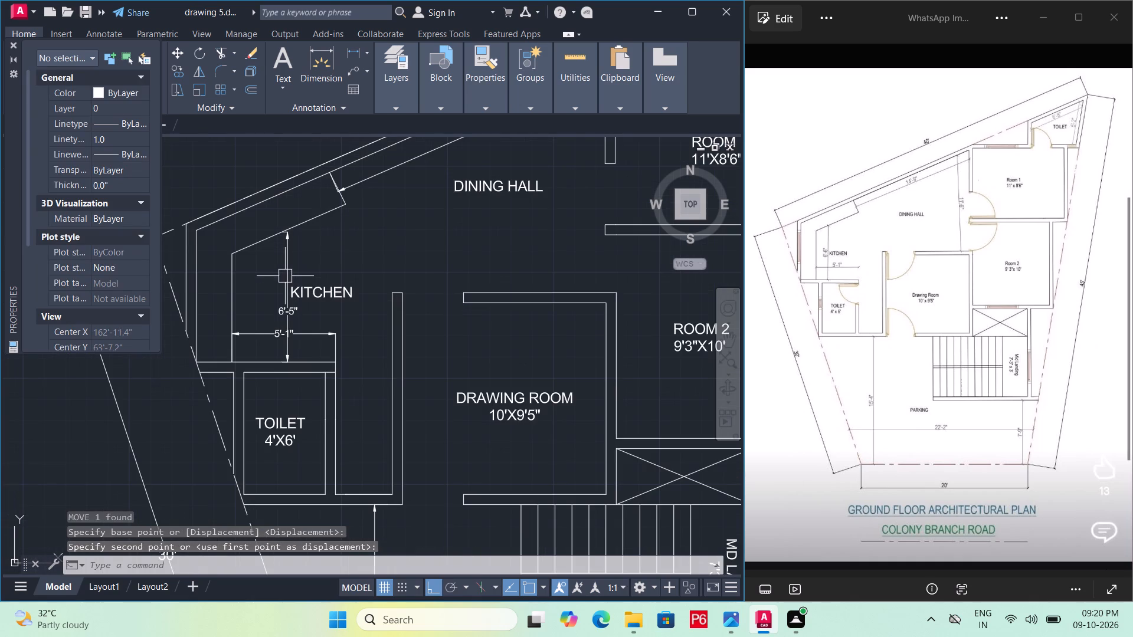
pyautogui.hotkey('ctrl', 's')
pyautogui.hotkey('ctrl', 's')
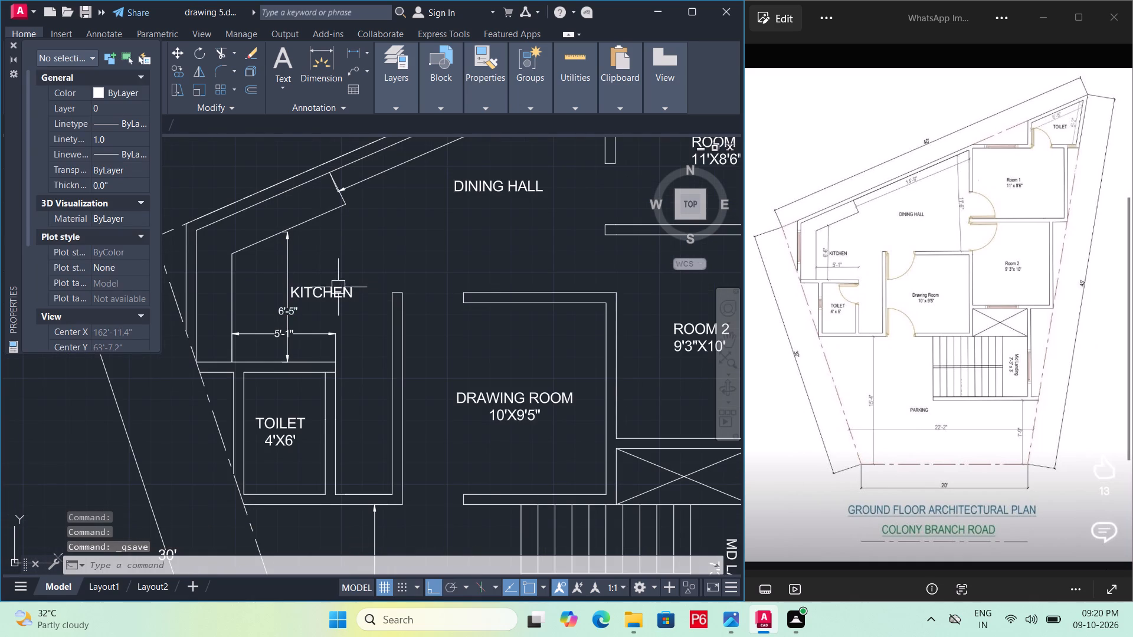
# Set the text height of all four outer plot boundary dimensions to 9" and save the drawing.
pyautogui.scroll(-2, 334, 288)
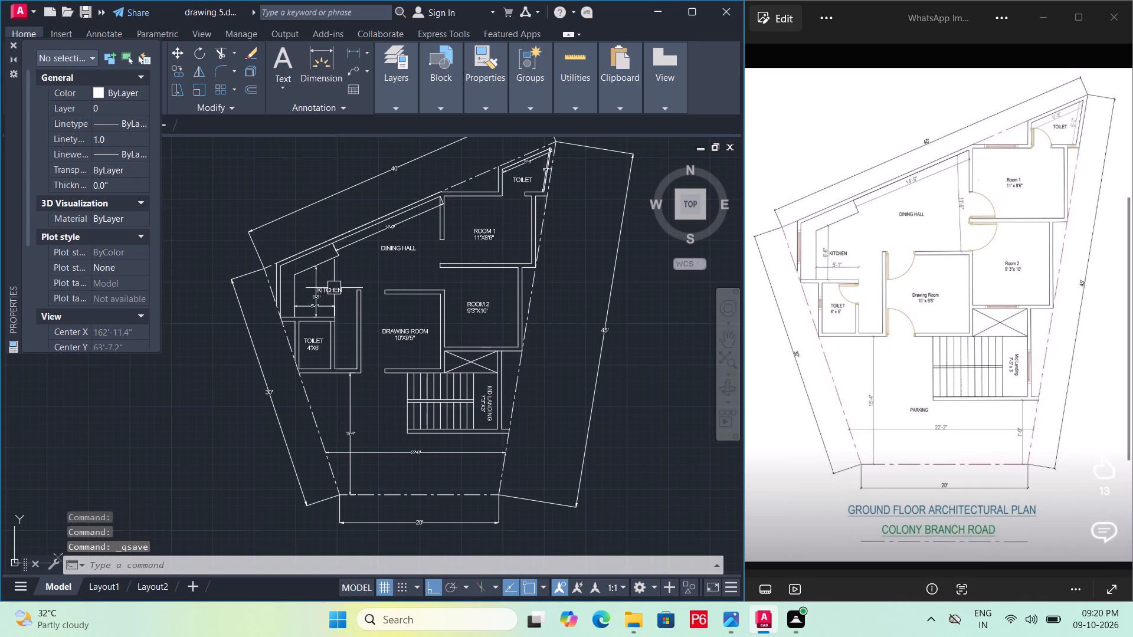
pyautogui.scroll(-1, 316, 273)
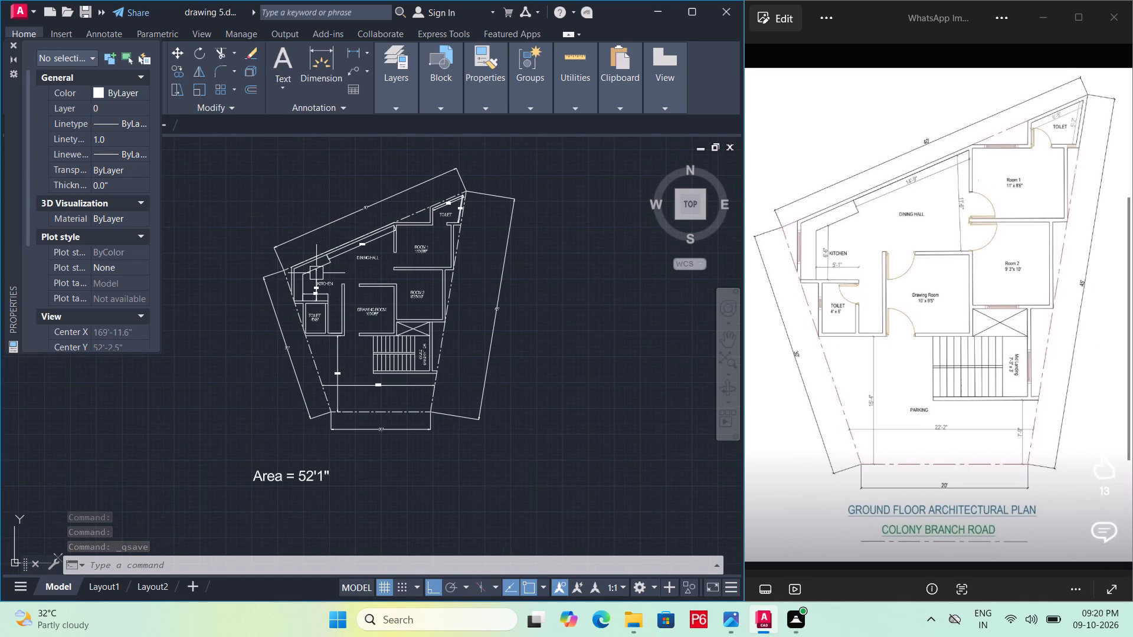
pyautogui.scroll(1, 316, 273)
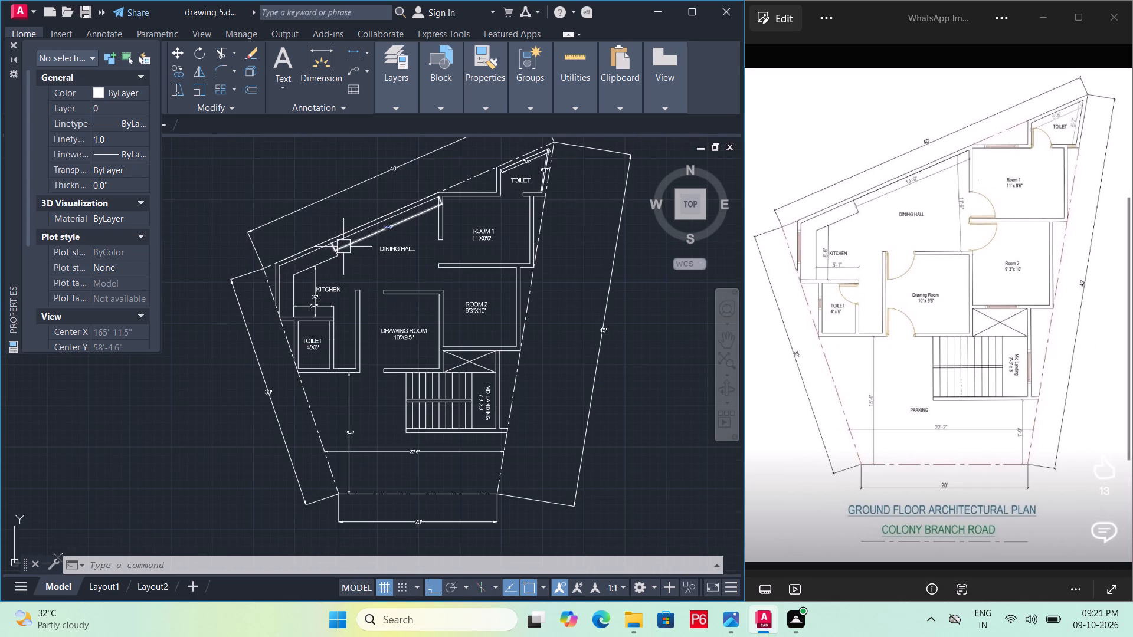
pyautogui.click(393, 175)
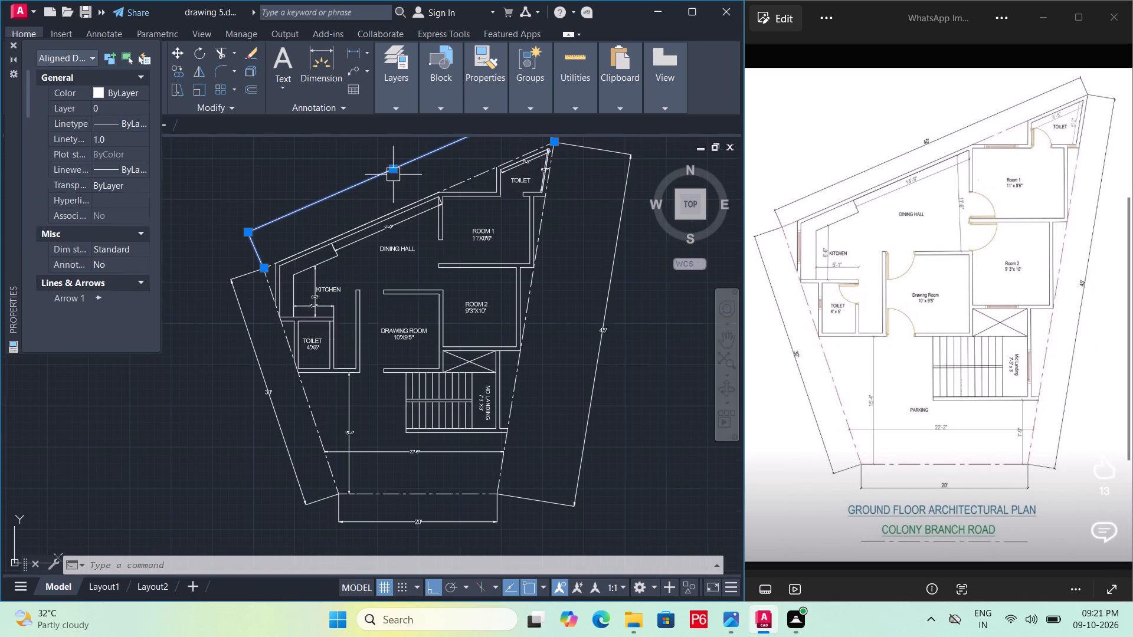
pyautogui.click(278, 394)
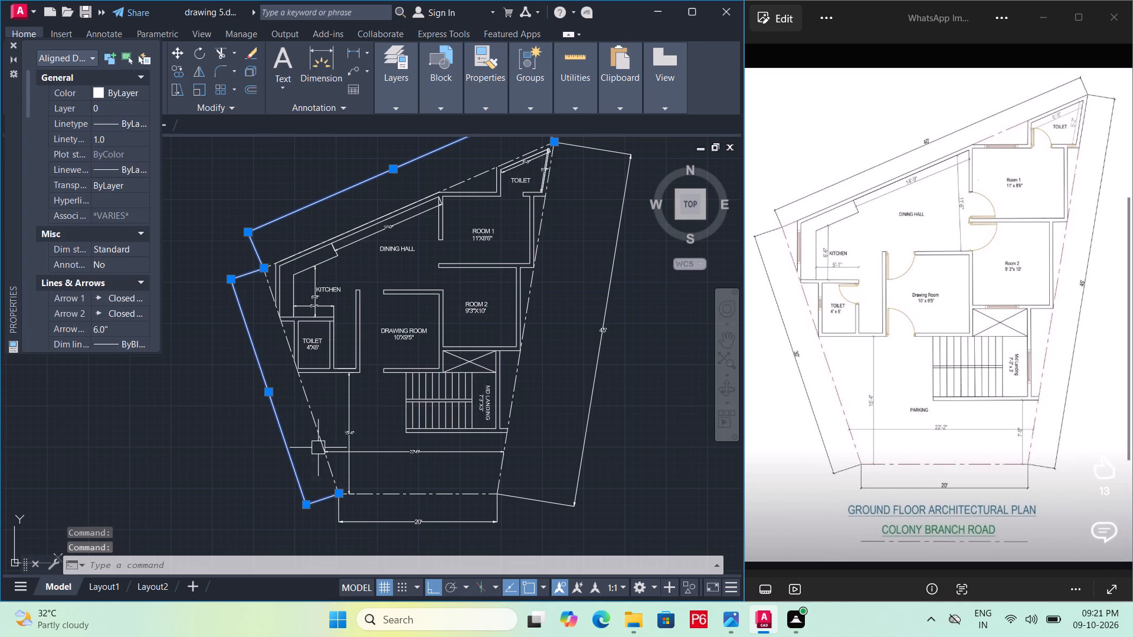
pyautogui.click(437, 520)
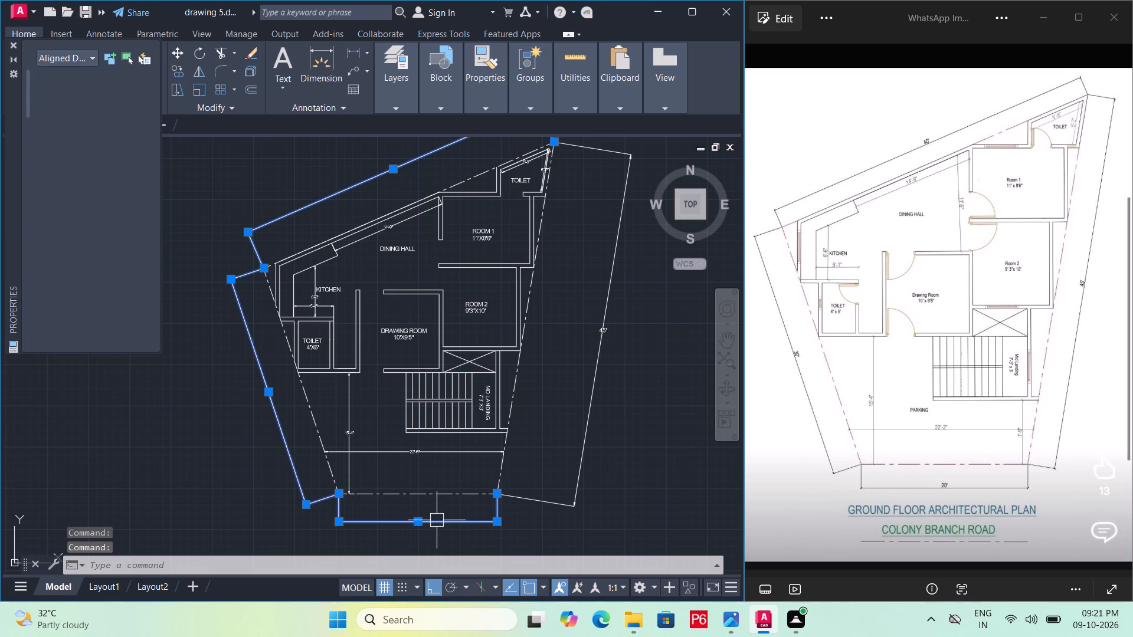
pyautogui.click(588, 419)
pyautogui.scroll(-3, 80, 268)
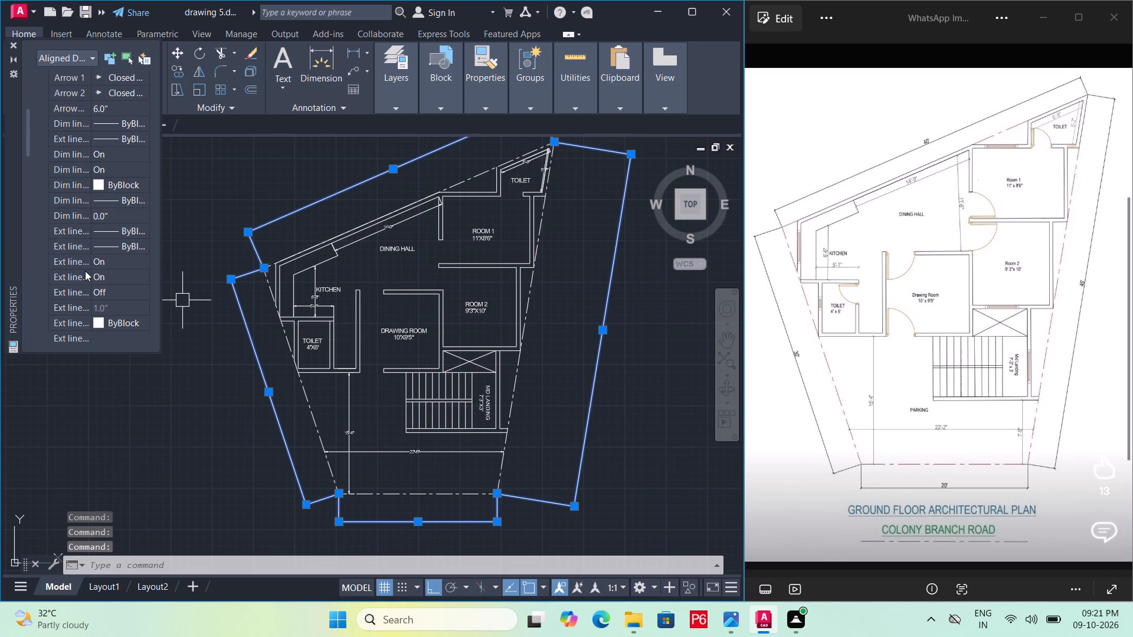
pyautogui.scroll(-3, 123, 304)
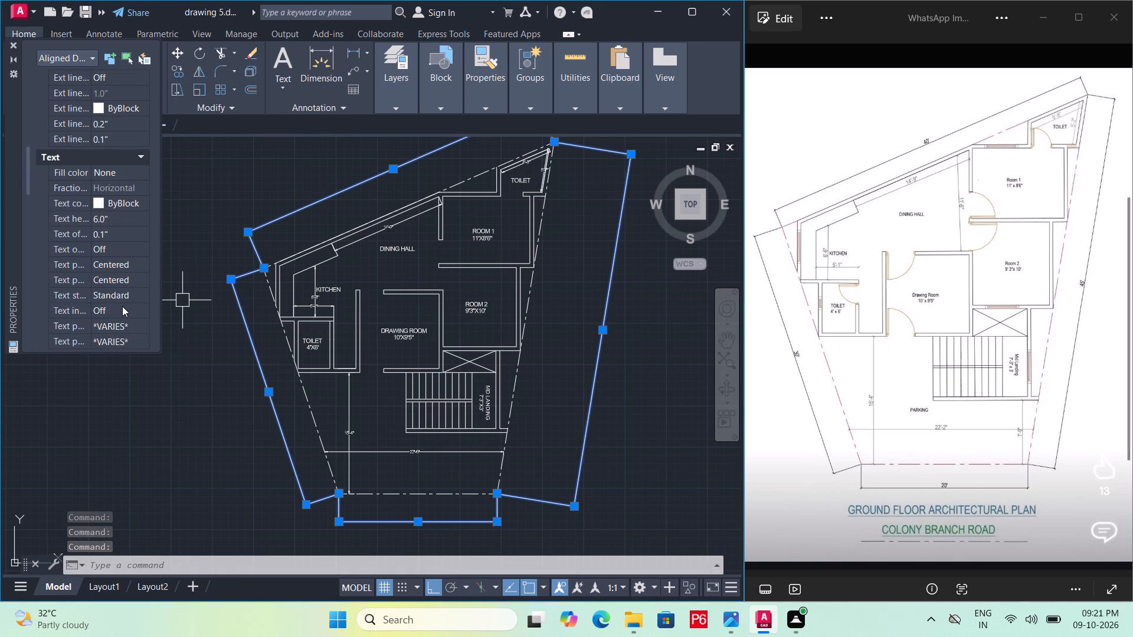
pyautogui.click(122, 220)
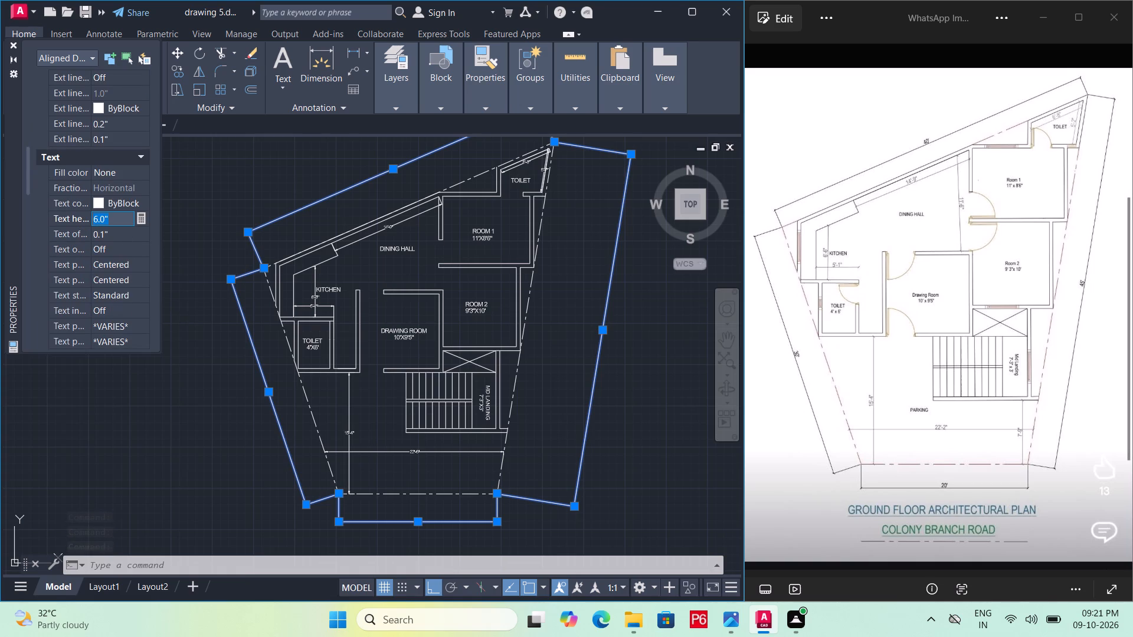
pyautogui.write('9"')
pyautogui.press('Return')
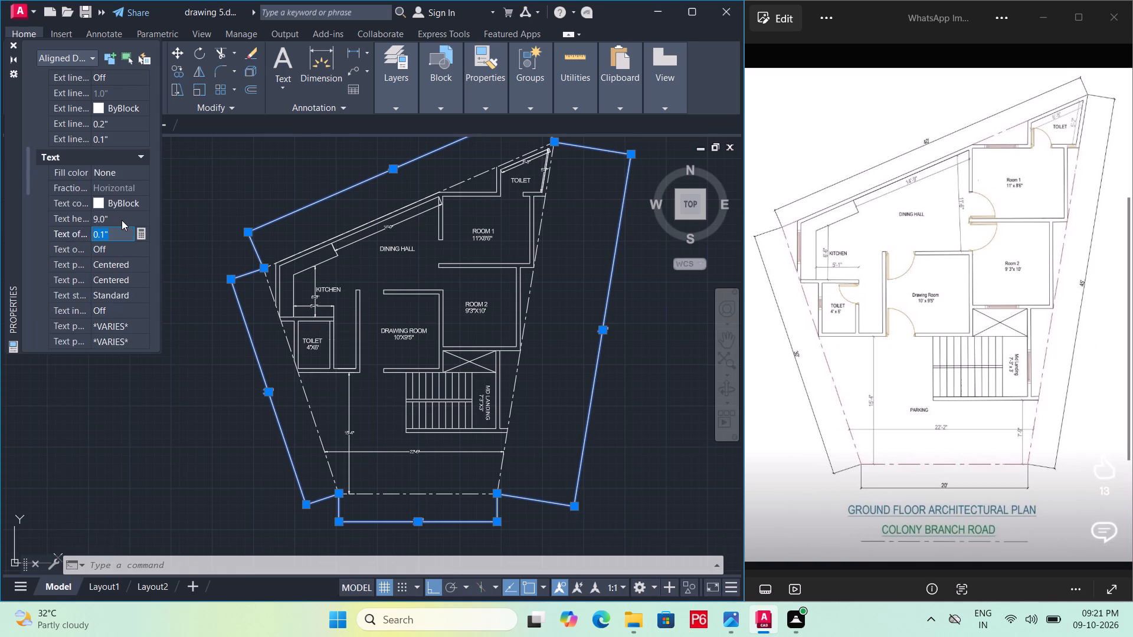
pyautogui.click(193, 190)
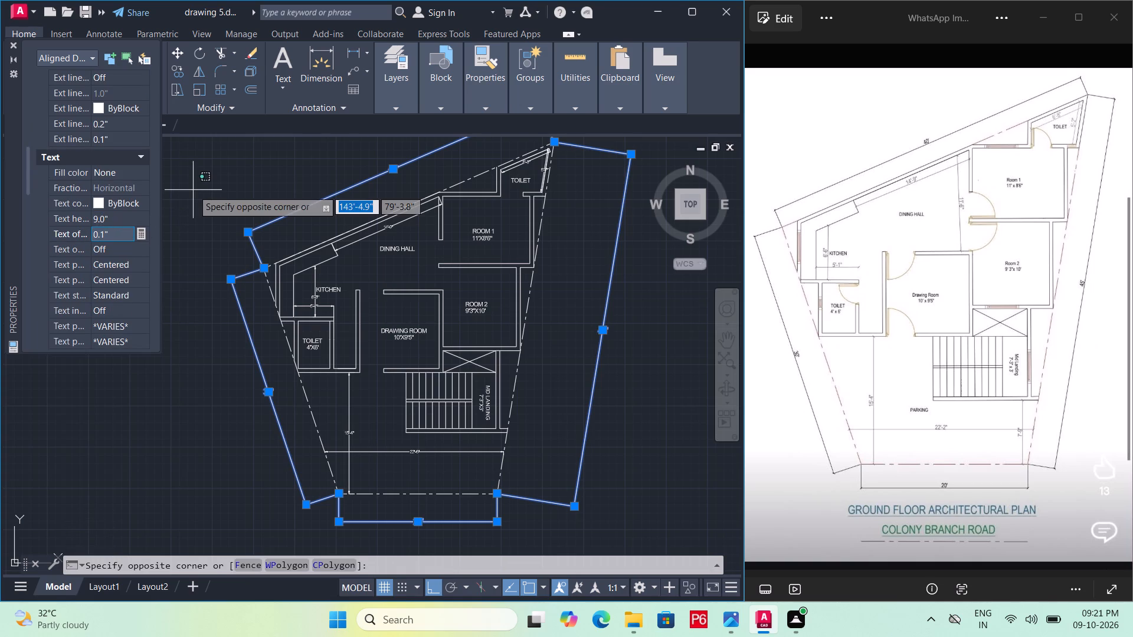
pyautogui.press('Escape')
pyautogui.press('Escape')
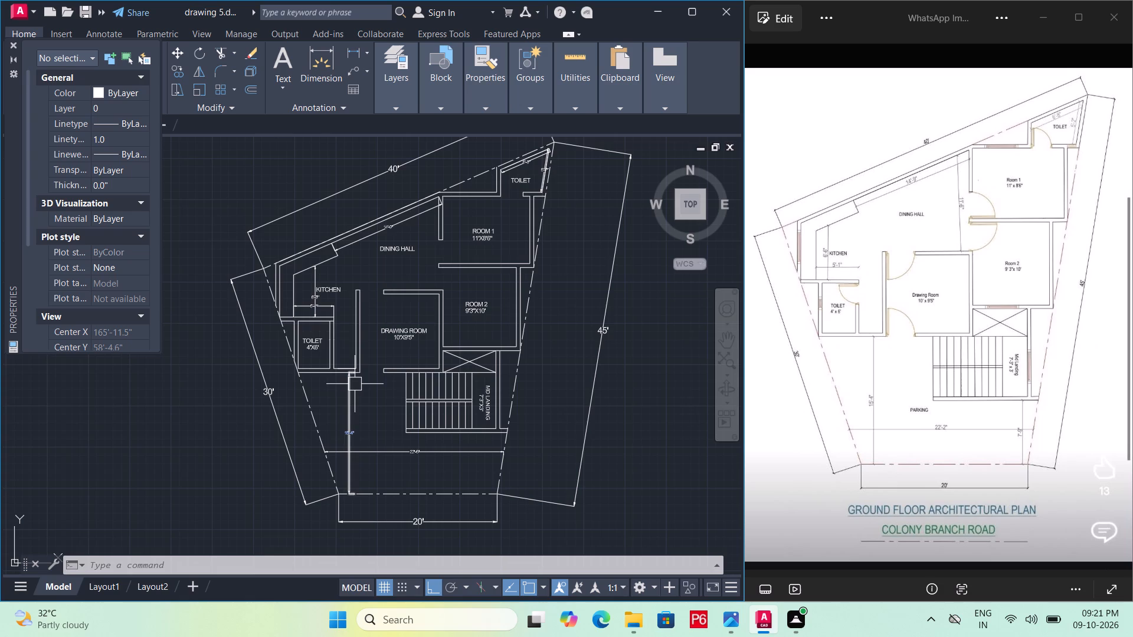
pyautogui.hotkey('ctrl', 's')
pyautogui.hotkey('ctrl', 's')
pyautogui.hotkey('ctrl', 's')
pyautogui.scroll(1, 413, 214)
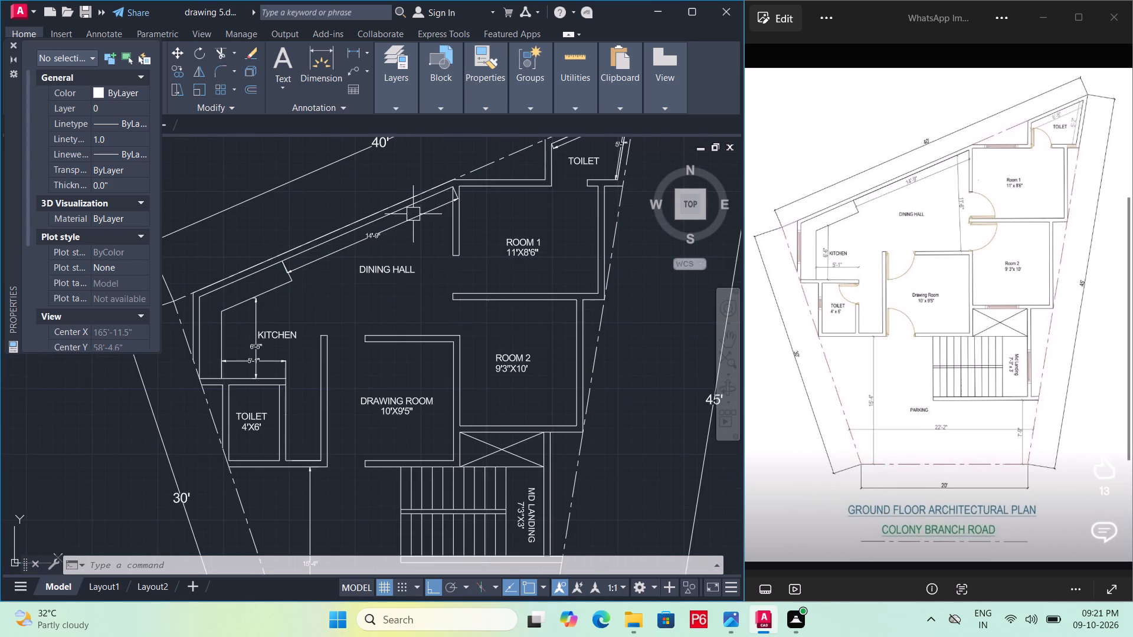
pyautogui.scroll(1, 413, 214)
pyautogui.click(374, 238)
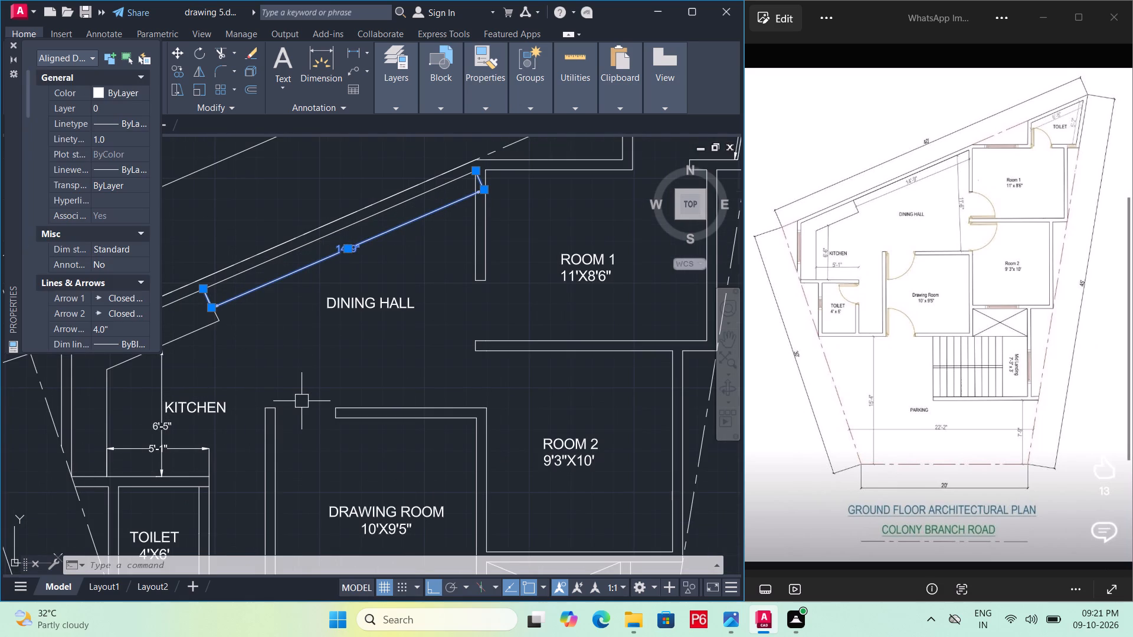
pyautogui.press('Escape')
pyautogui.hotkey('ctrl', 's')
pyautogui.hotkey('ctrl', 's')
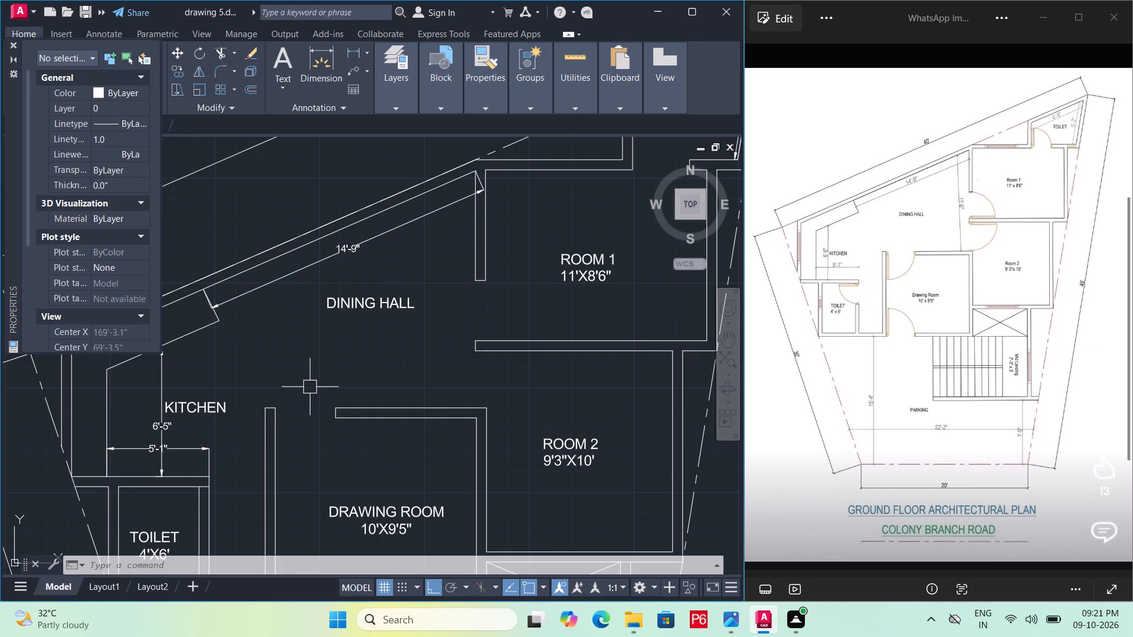
# Add a vertical linear dimension in the parking area from the front plot boundary up to the wall below the staircase, and save the drawing.
pyautogui.scroll(-1, 344, 375)
pyautogui.moveTo(369, 349); pyautogui.dragTo(464, 191, button='middle')
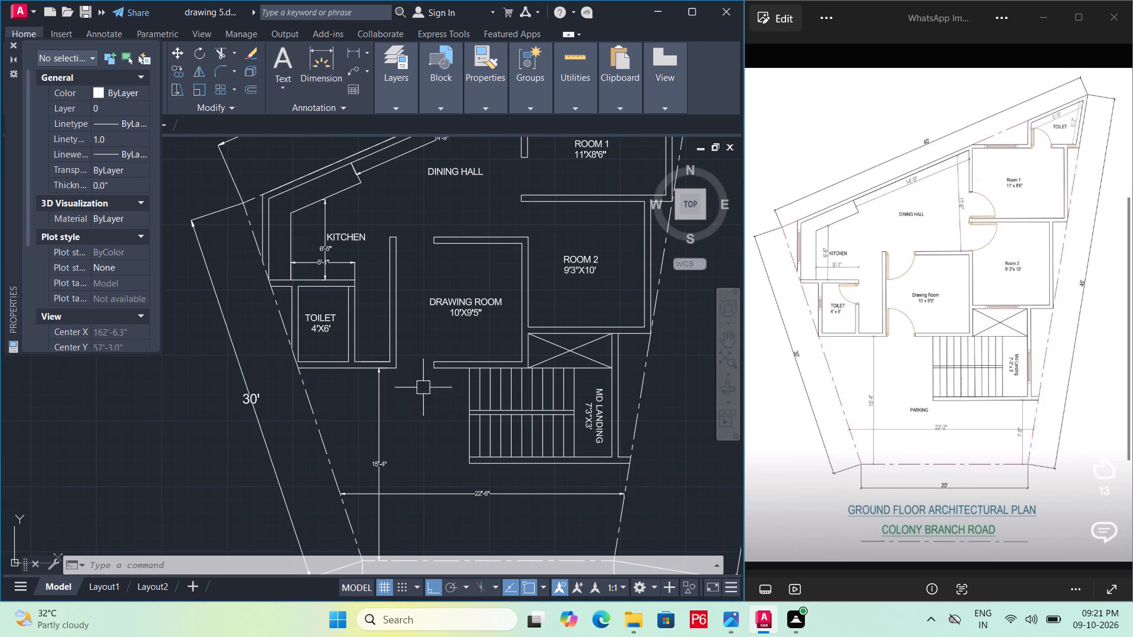
pyautogui.moveTo(423, 422); pyautogui.dragTo(434, 334, button='middle')
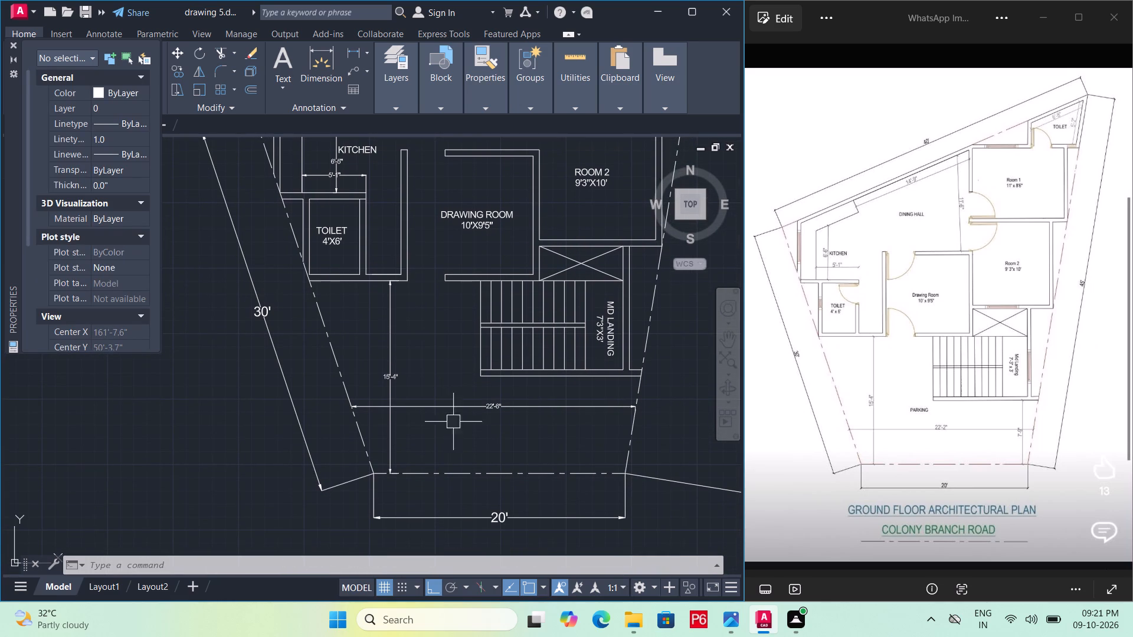
pyautogui.moveTo(444, 446); pyautogui.dragTo(422, 482, button='middle')
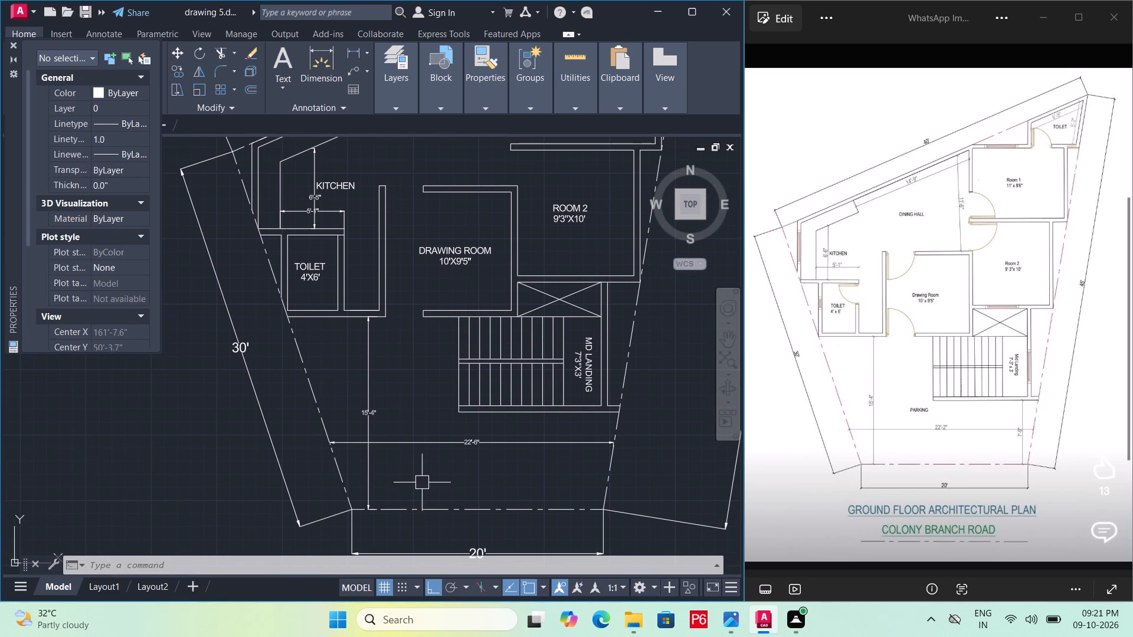
pyautogui.moveTo(489, 435); pyautogui.dragTo(476, 436, button='middle')
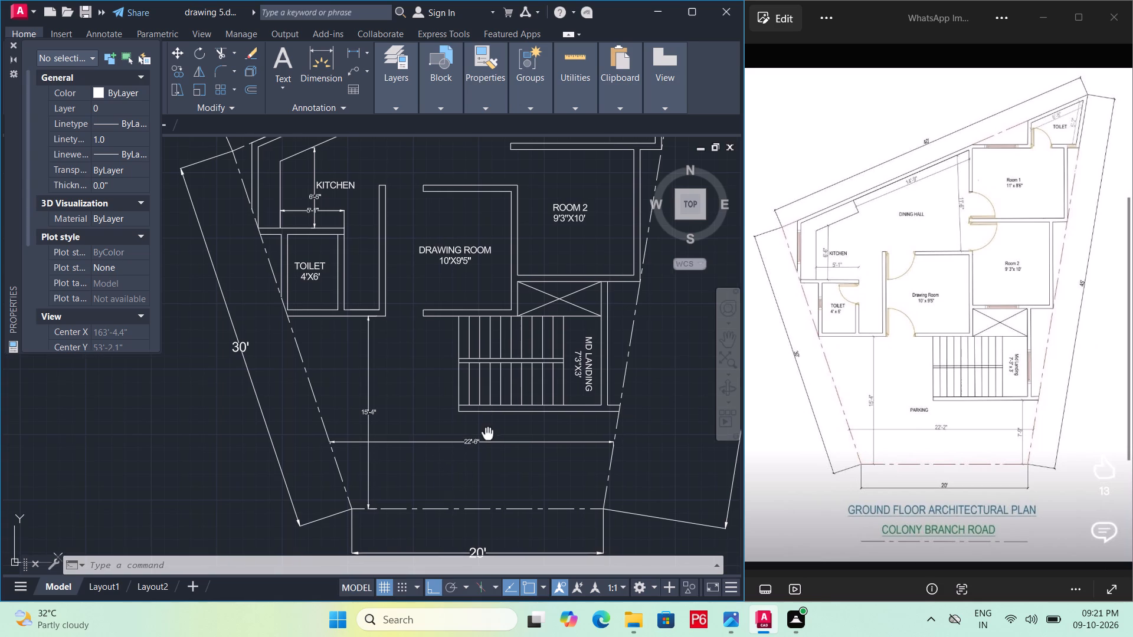
pyautogui.moveTo(476, 436); pyautogui.dragTo(464, 432, button='middle')
pyautogui.write('DIMLIN')
pyautogui.press('space')
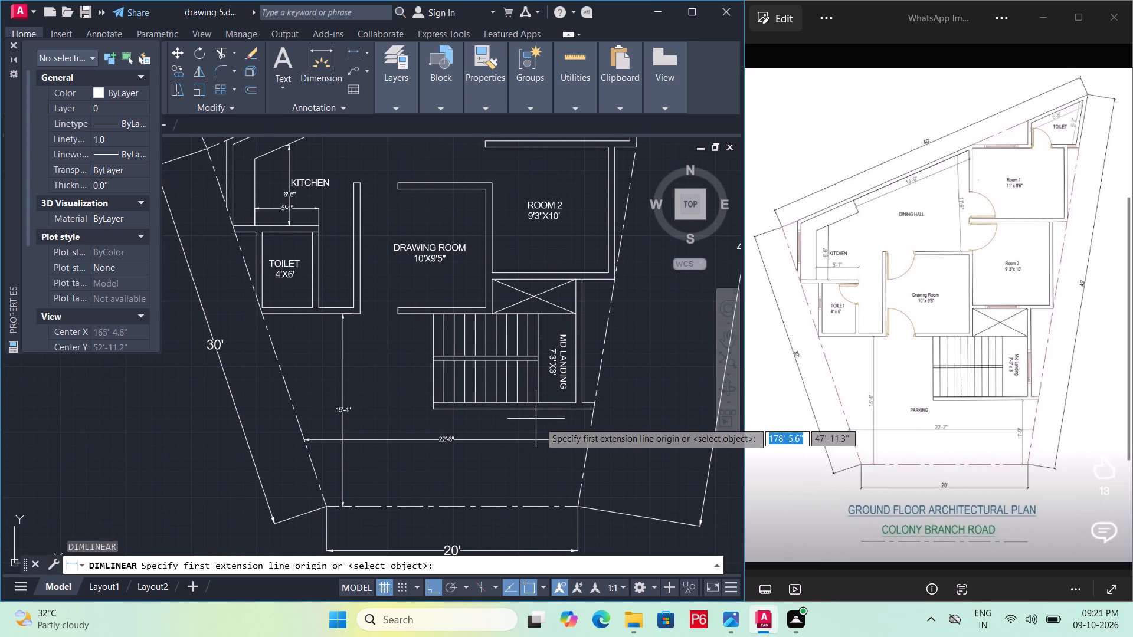
pyautogui.click(552, 504)
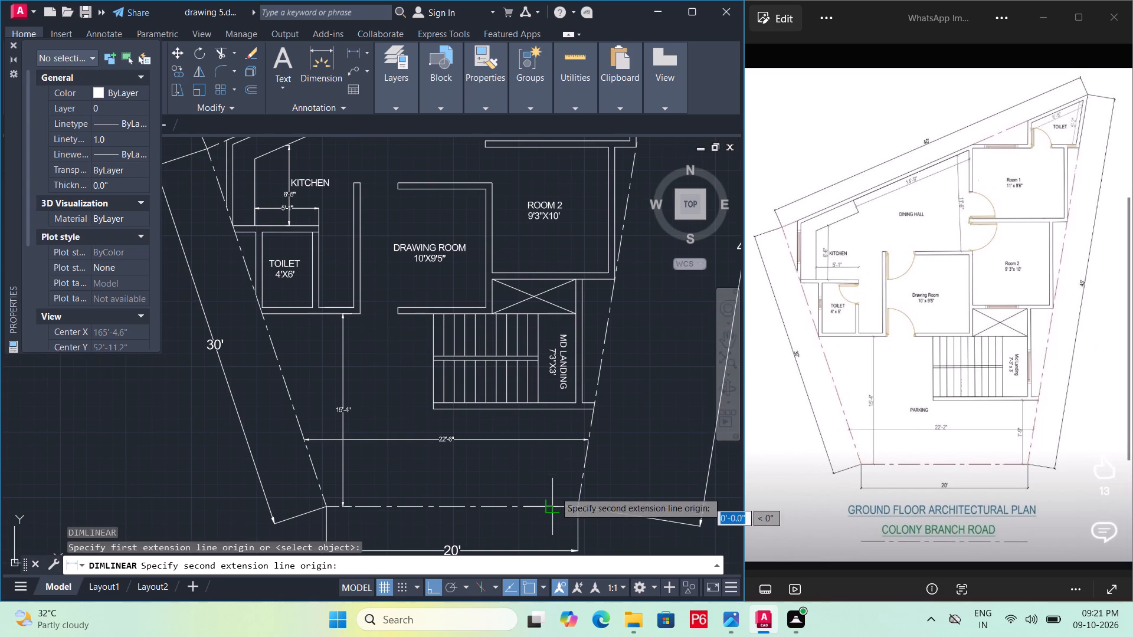
pyautogui.click(552, 407)
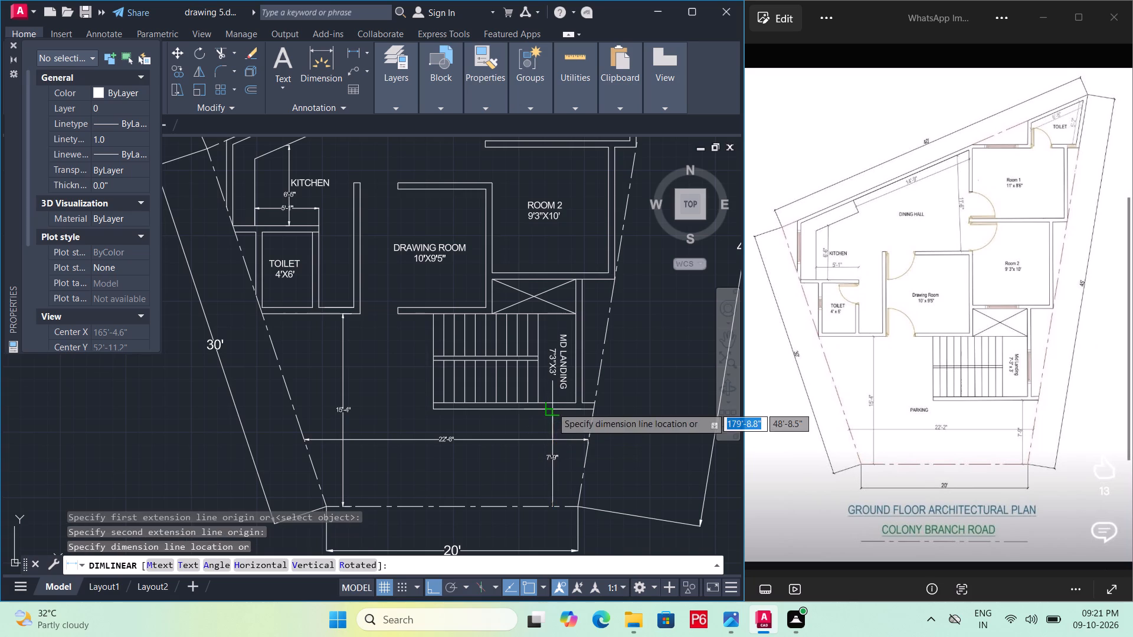
pyautogui.click(541, 423)
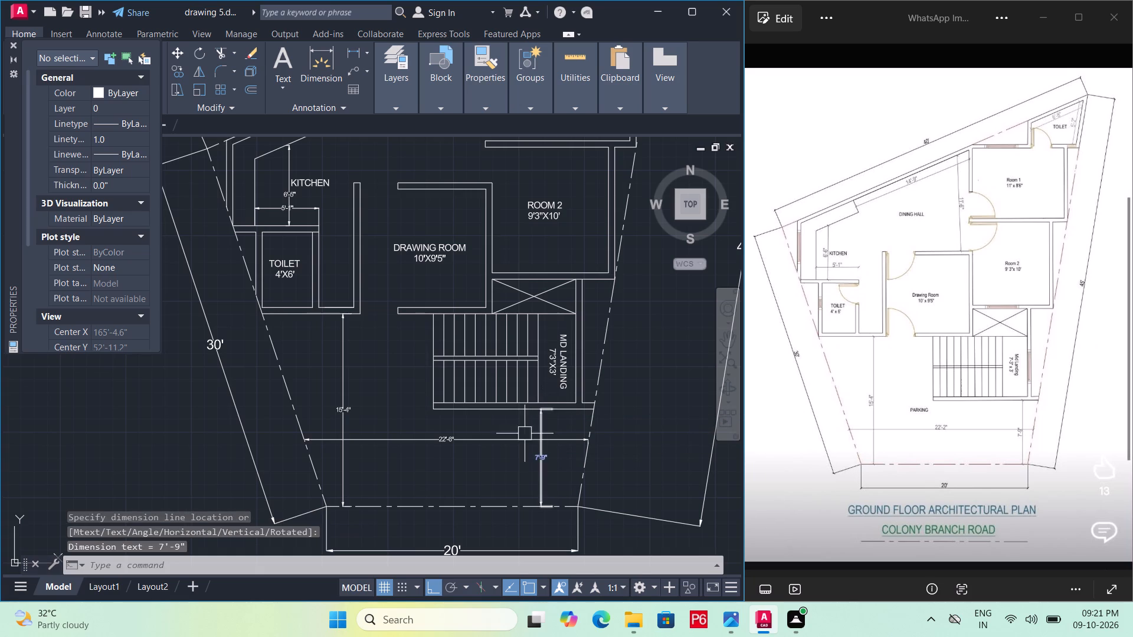
pyautogui.hotkey('ctrl', 's')
pyautogui.hotkey('ctrl', 's')
pyautogui.hotkey('ctrl', 's')
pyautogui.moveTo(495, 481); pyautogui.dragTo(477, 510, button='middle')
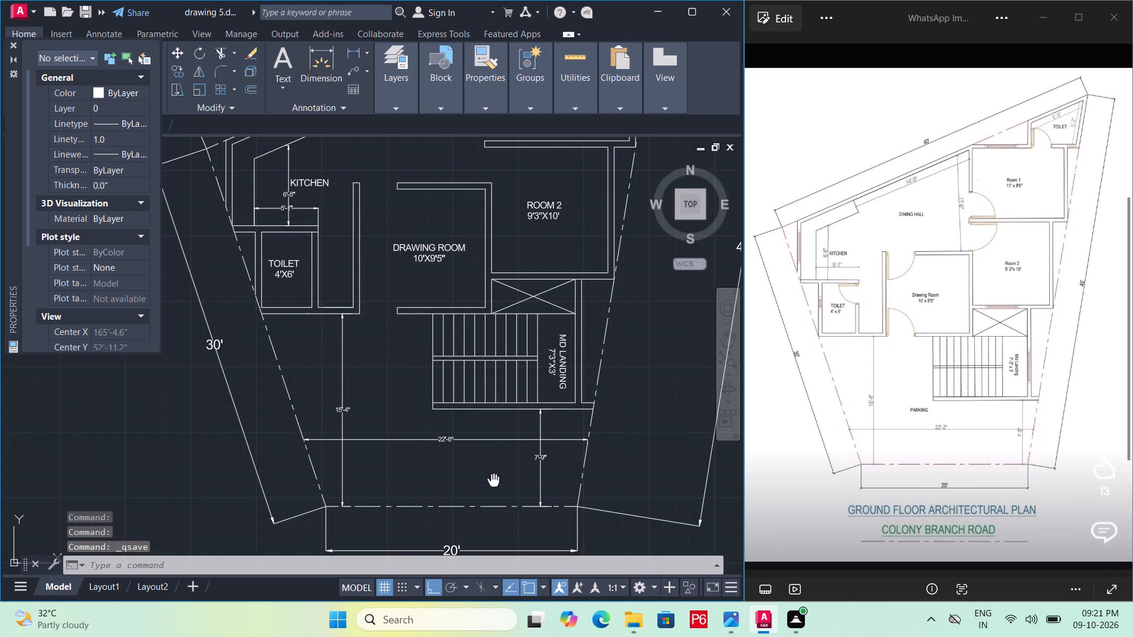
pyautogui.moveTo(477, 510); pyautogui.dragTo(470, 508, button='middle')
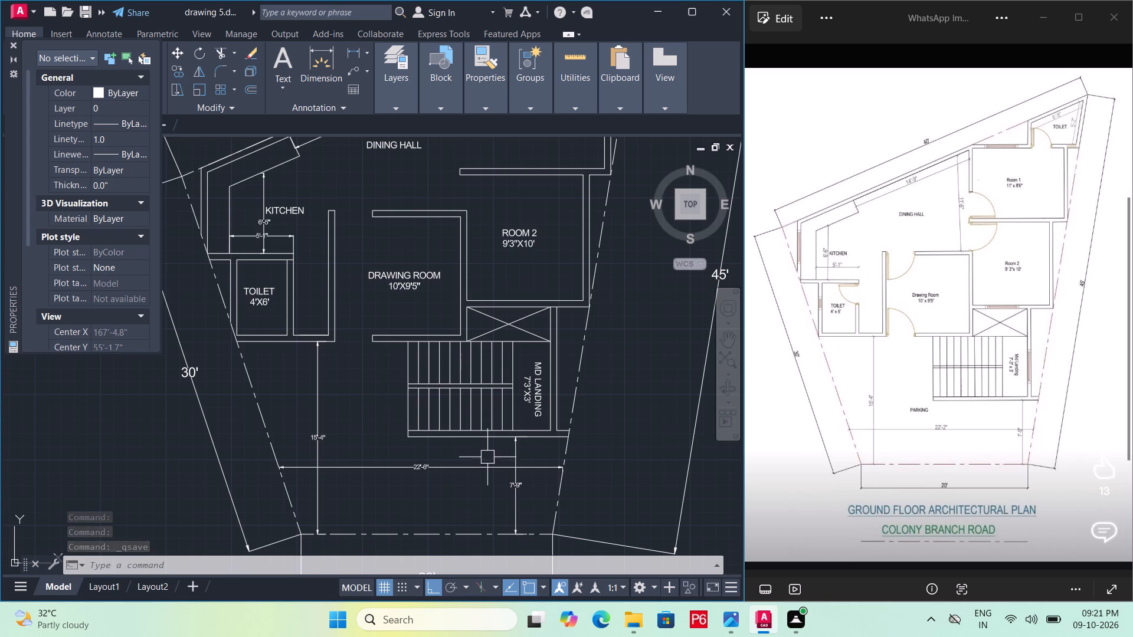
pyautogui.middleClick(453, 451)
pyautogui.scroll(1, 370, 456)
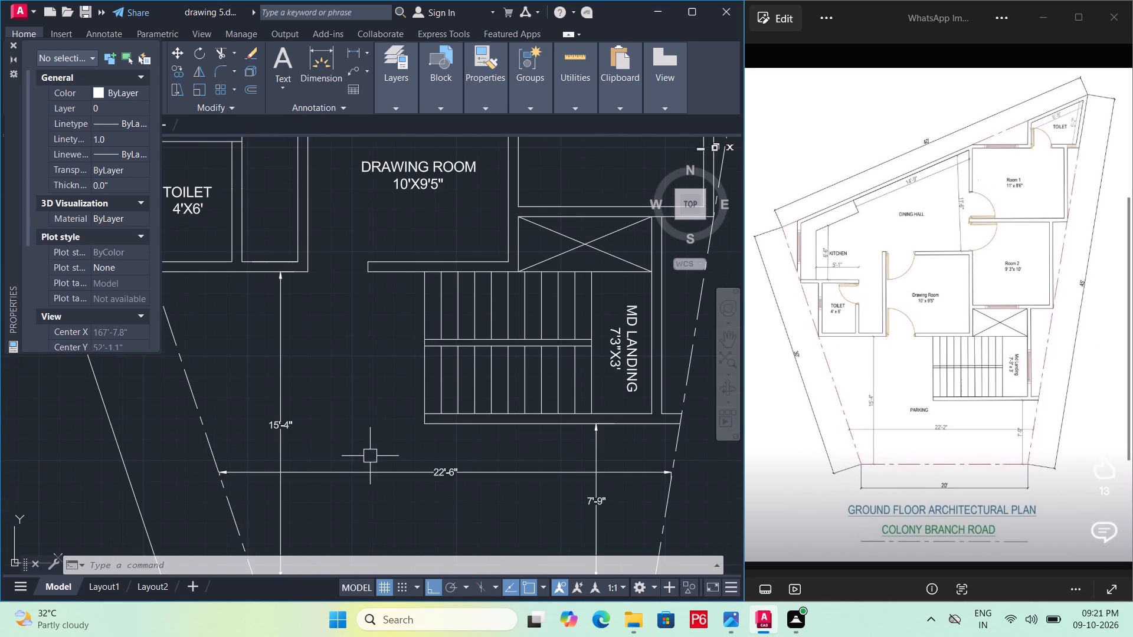
# Copy the DRAWING ROOM label straight down into the parking area, just above the horizontal 22'-6" dimension.
pyautogui.click(412, 169)
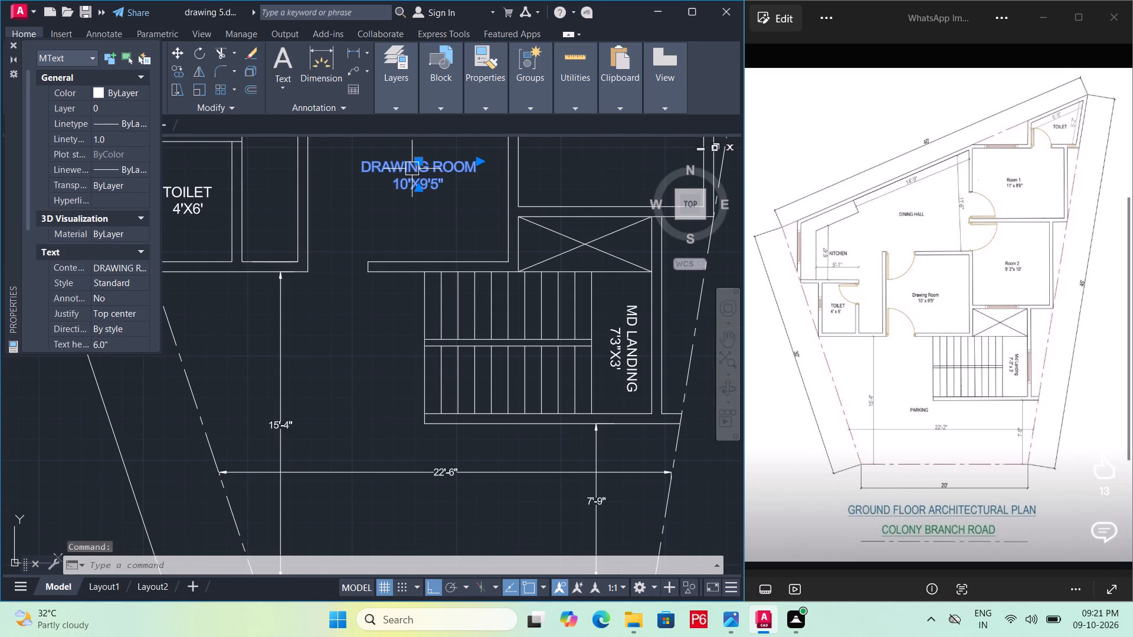
pyautogui.write('CO')
pyautogui.press('space')
pyautogui.click(412, 169)
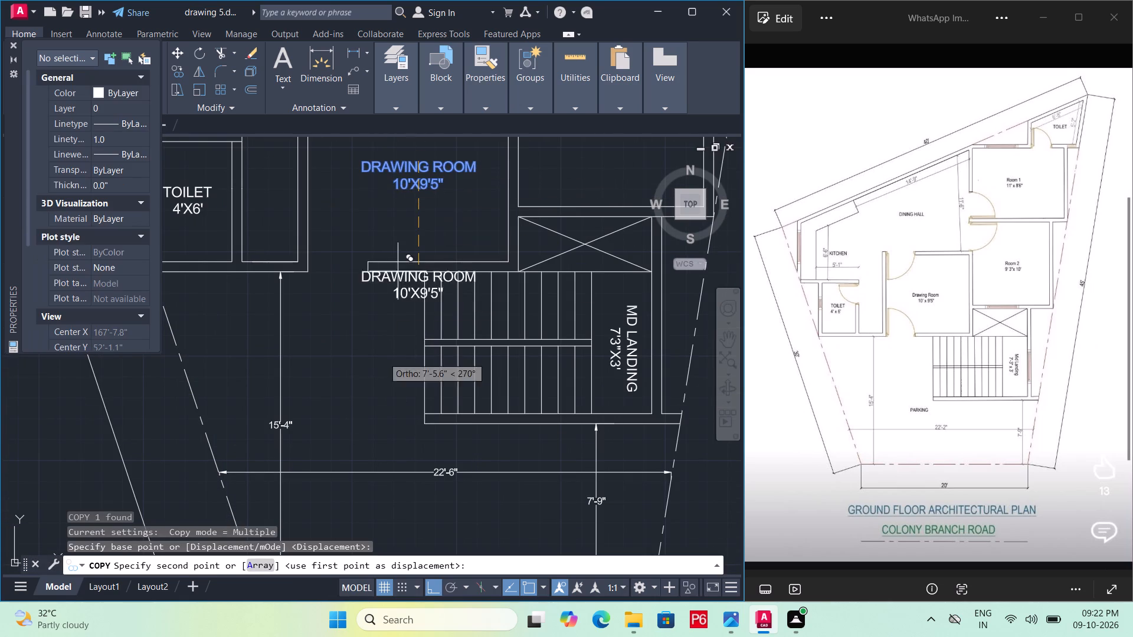
pyautogui.click(377, 439)
pyautogui.press('Escape')
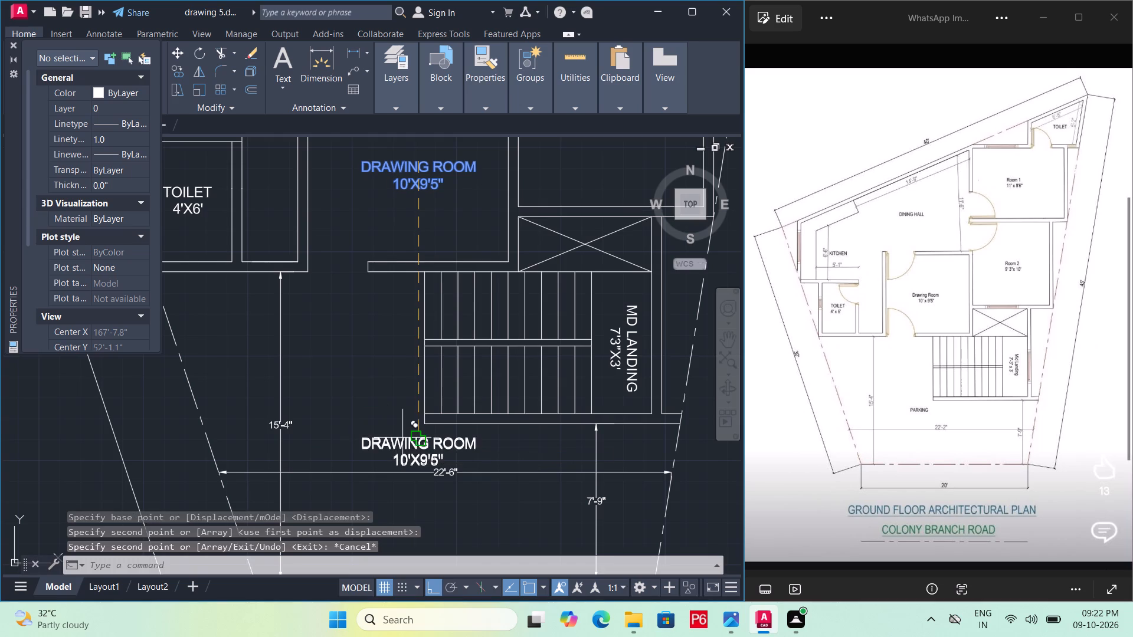
# Replace the copied label's text with PARKING and save the drawing.
pyautogui.doubleClick(455, 441)
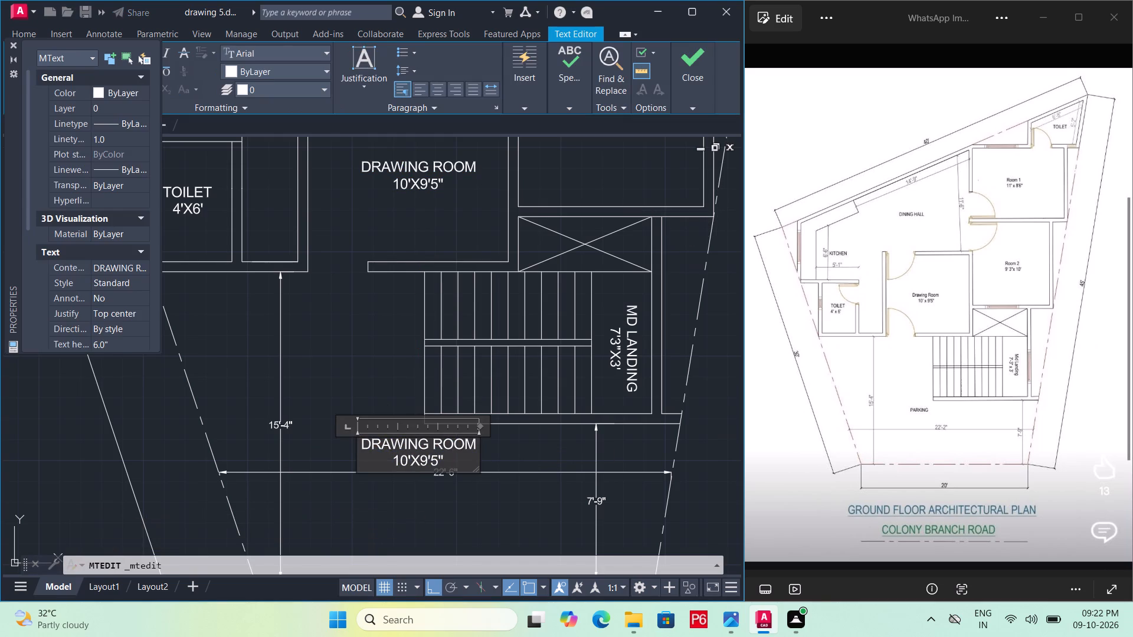
pyautogui.click(450, 461)
pyautogui.press('BackSpace')
pyautogui.press('BackSpace')
pyautogui.press('BackSpace')
pyautogui.press('BackSpace')
pyautogui.press('BackSpace')
pyautogui.press('BackSpace')
pyautogui.press('BackSpace')
pyautogui.press('BackSpace')
pyautogui.press('BackSpace')
pyautogui.press('BackSpace')
pyautogui.press('BackSpace')
pyautogui.press('BackSpace')
pyautogui.press('BackSpace')
pyautogui.press('BackSpace')
pyautogui.press('BackSpace')
pyautogui.press('BackSpace')
pyautogui.press('BackSpace')
pyautogui.press('BackSpace')
pyautogui.press('BackSpace')
pyautogui.press('BackSpace')
pyautogui.write('PARKING')
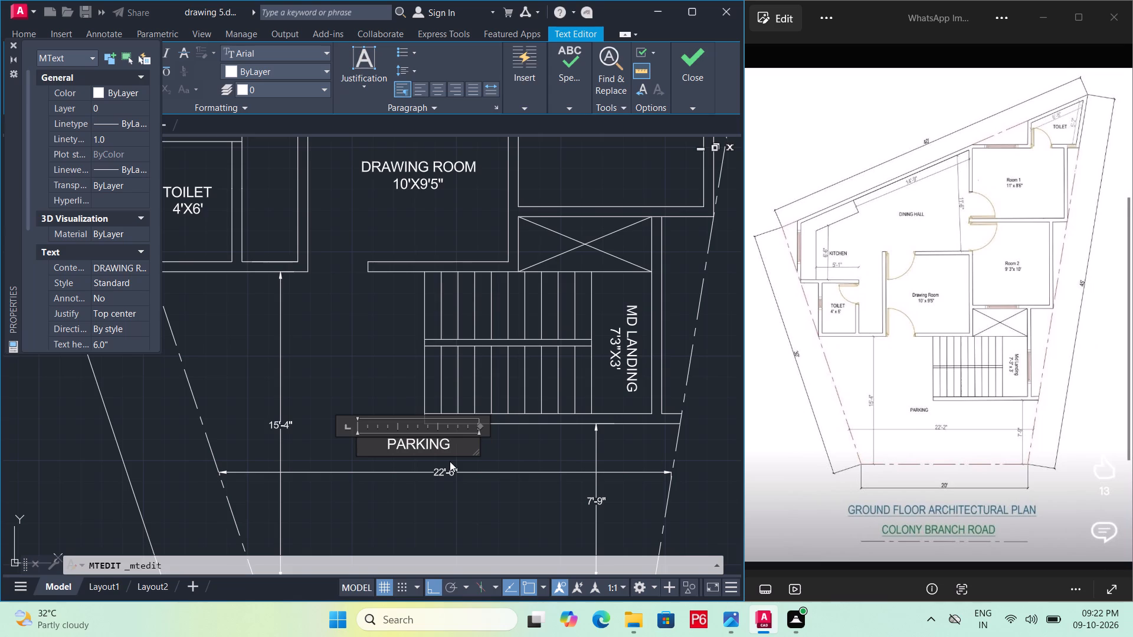
pyautogui.click(499, 455)
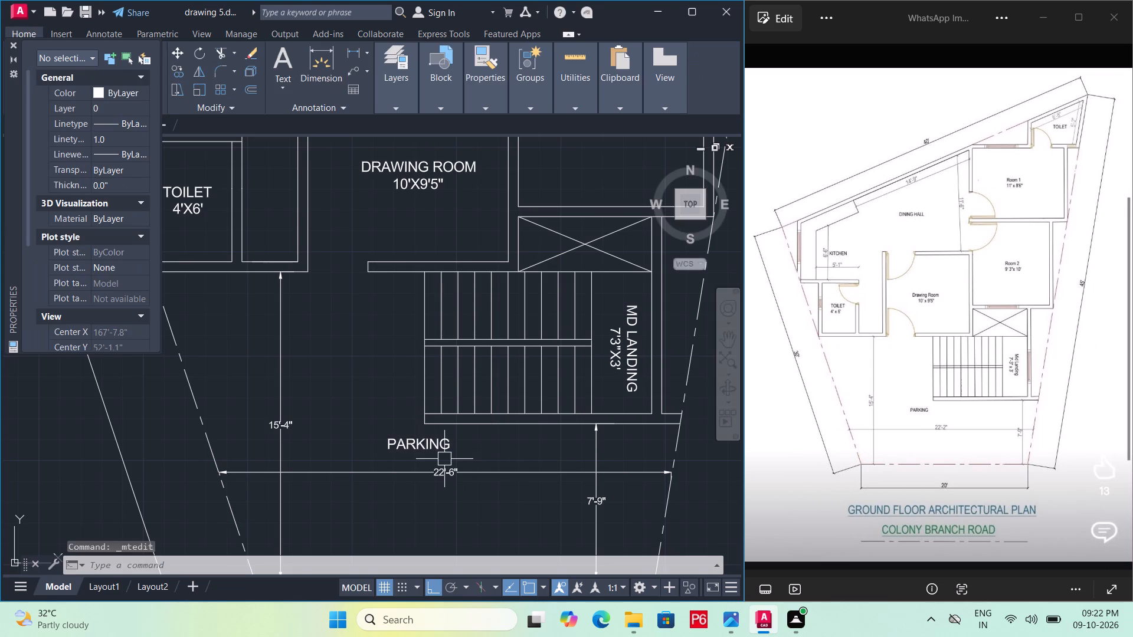
pyautogui.scroll(-1, 409, 455)
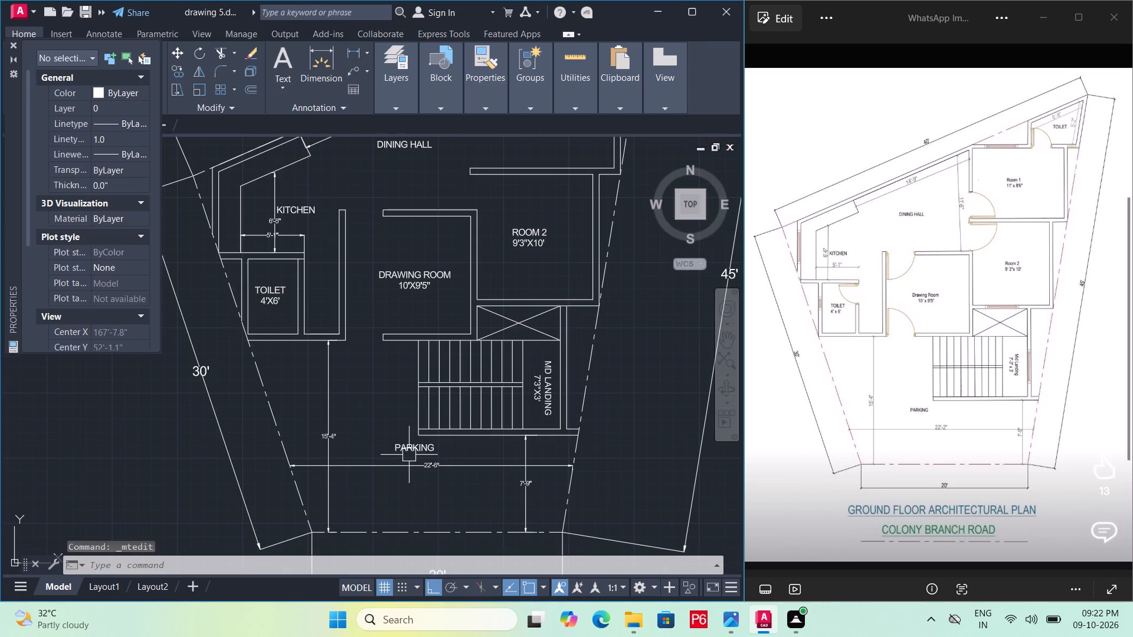
pyautogui.hotkey('ctrl', 's')
pyautogui.hotkey('ctrl', 's')
pyautogui.hotkey('ctrl', 's')
pyautogui.hotkey('ctrl', 's')
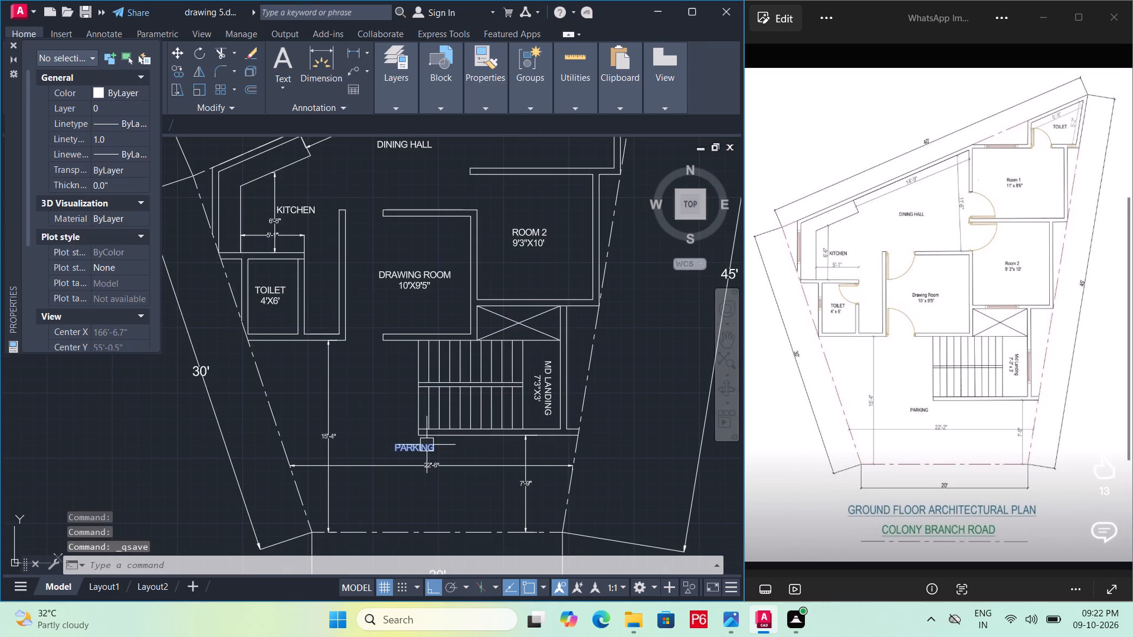
# Move the PARKING label horizontally toward the 15'-4" vertical dimension, clear of the staircase, and save the drawing.
pyautogui.click(421, 446)
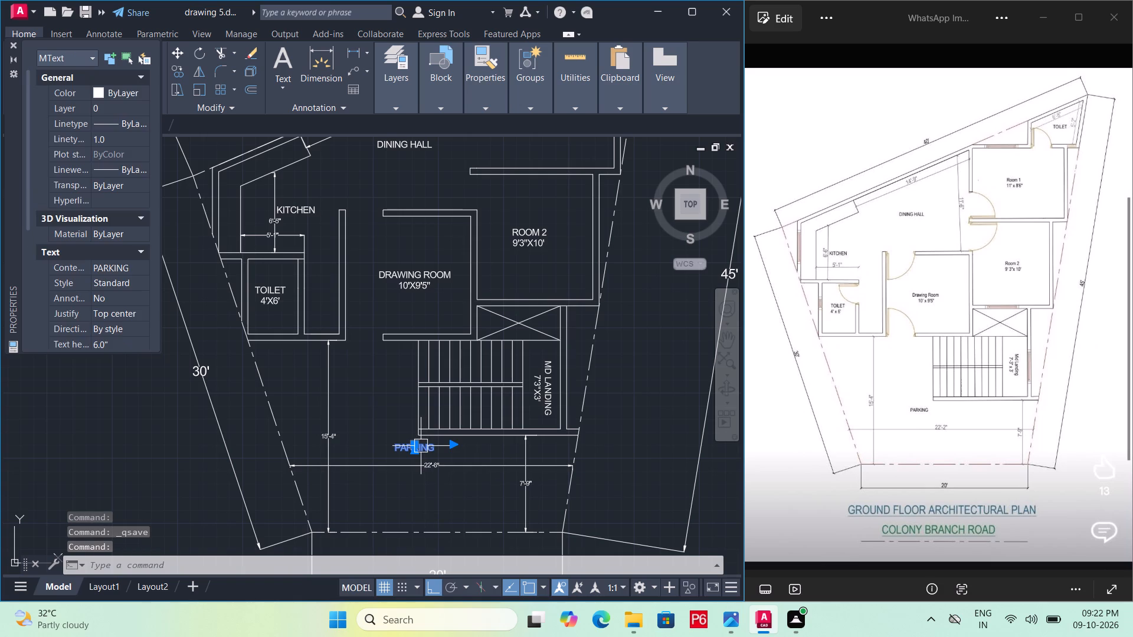
pyautogui.write('M')
pyautogui.press('space')
pyautogui.click(421, 445)
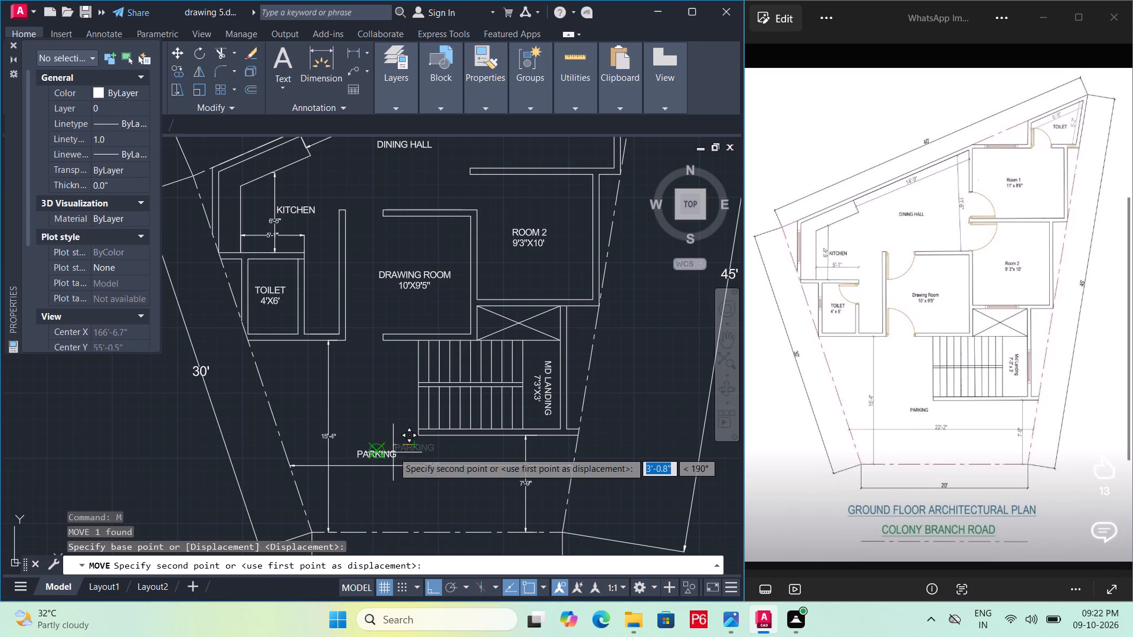
pyautogui.scroll(3, 384, 446)
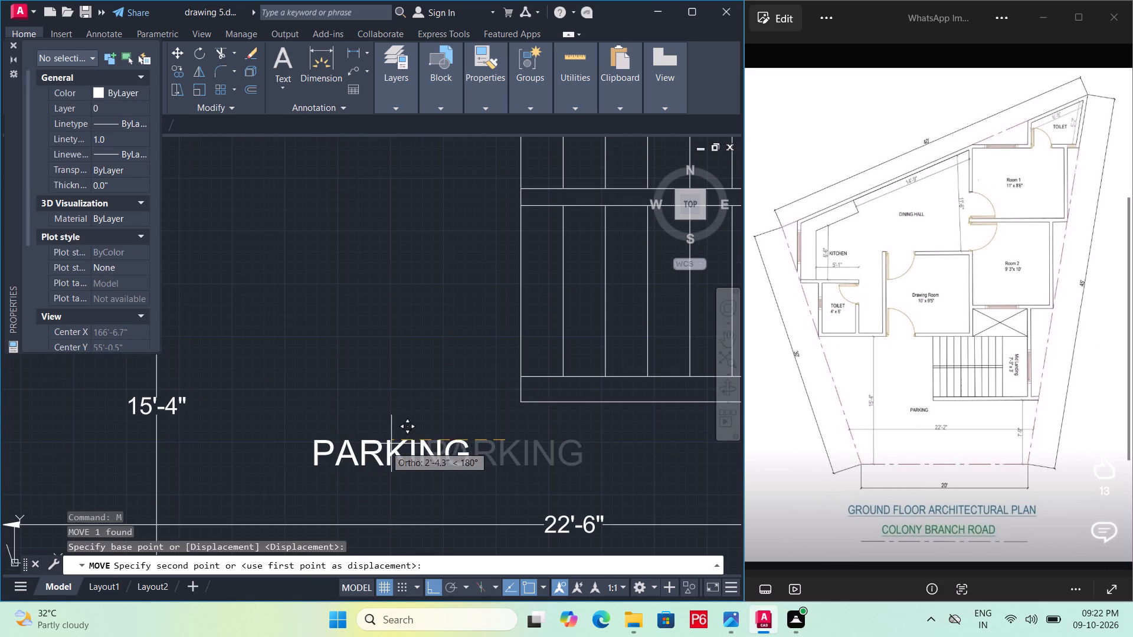
pyautogui.click(373, 443)
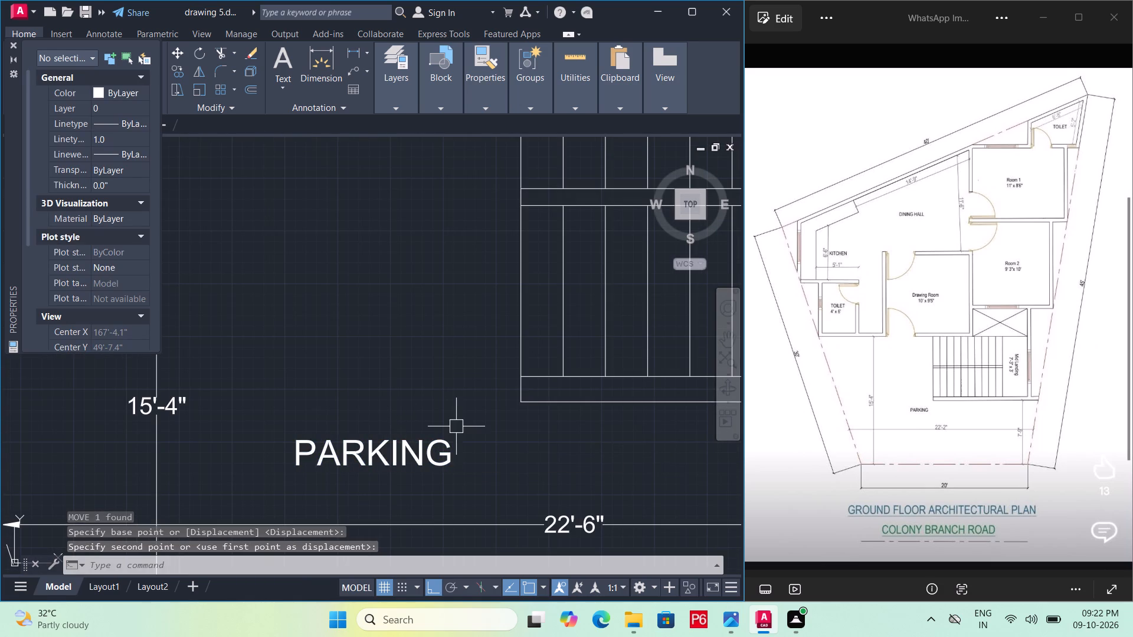
pyautogui.hotkey('ctrl', 's')
pyautogui.hotkey('ctrl', 's')
pyautogui.hotkey('ctrl', 's')
# Create a new layer named DOOR with index color 40, and close the layer manager and the properties palette.
pyautogui.scroll(-2, 456, 429)
pyautogui.moveTo(456, 432); pyautogui.dragTo(456, 458, button='middle')
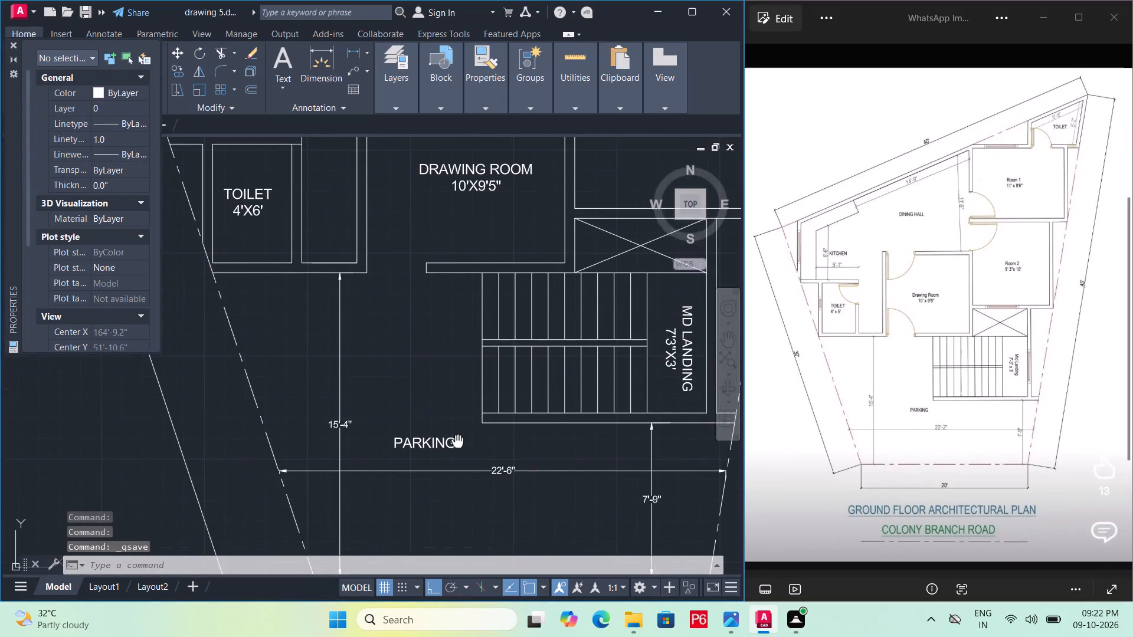
pyautogui.moveTo(456, 458); pyautogui.dragTo(454, 478, button='middle')
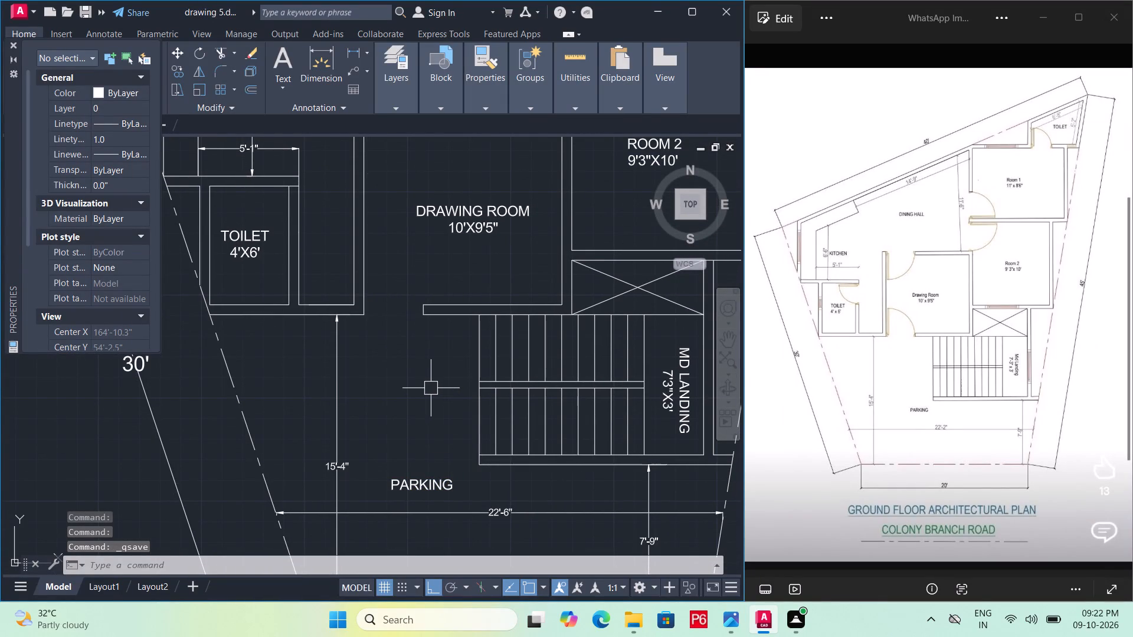
pyautogui.scroll(-2, 430, 388)
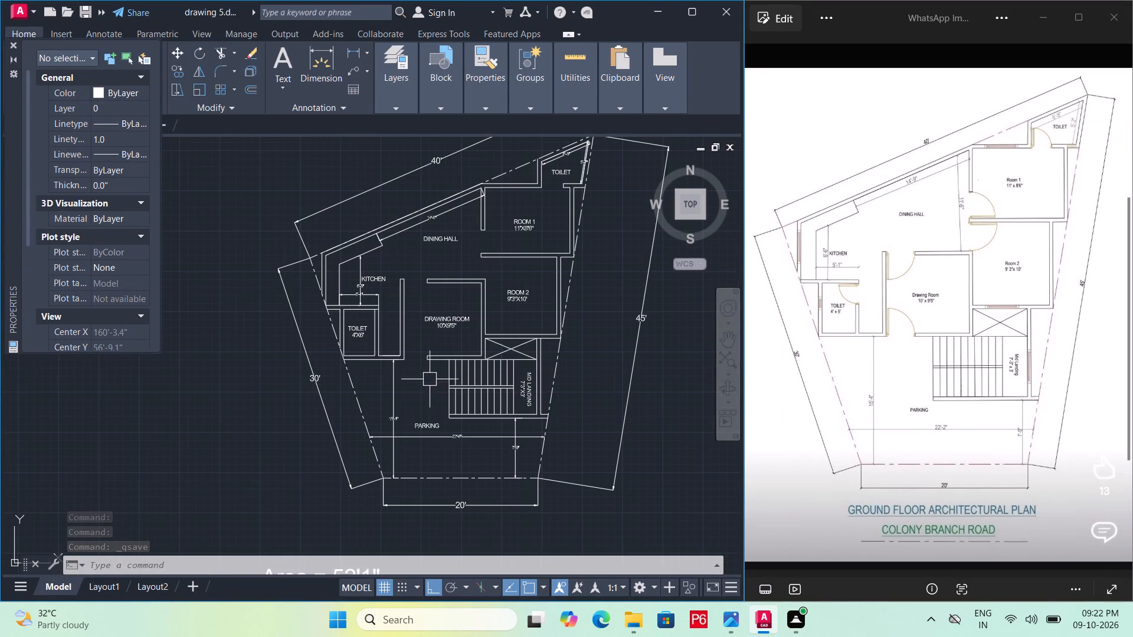
pyautogui.moveTo(414, 280); pyautogui.dragTo(380, 345, button='middle')
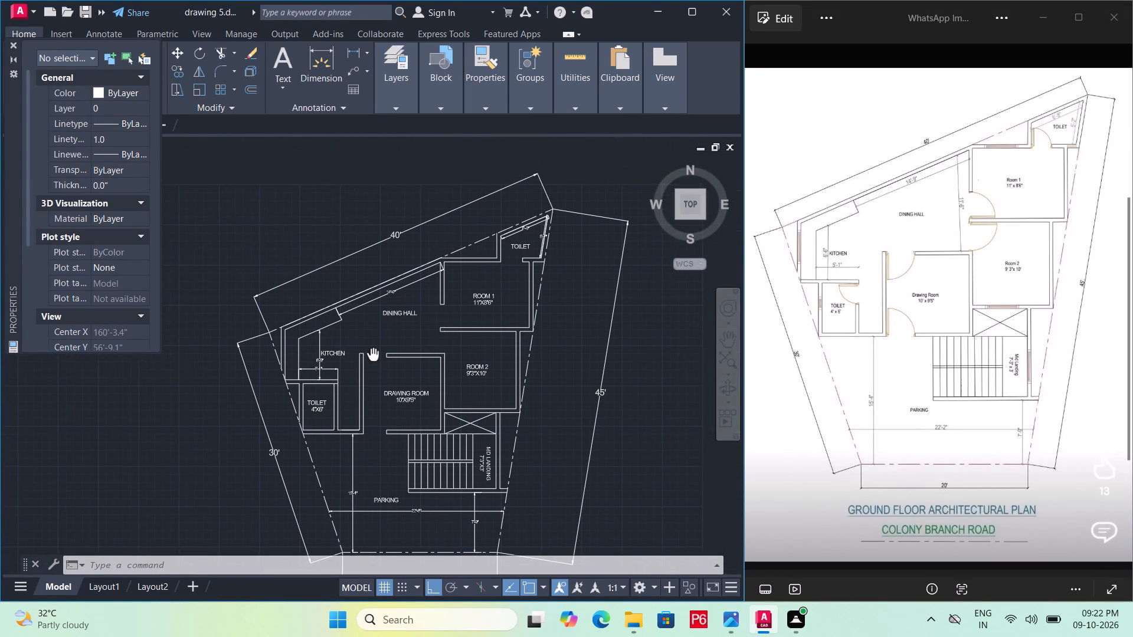
pyautogui.moveTo(380, 345); pyautogui.dragTo(388, 332, button='middle')
pyautogui.click(378, 90)
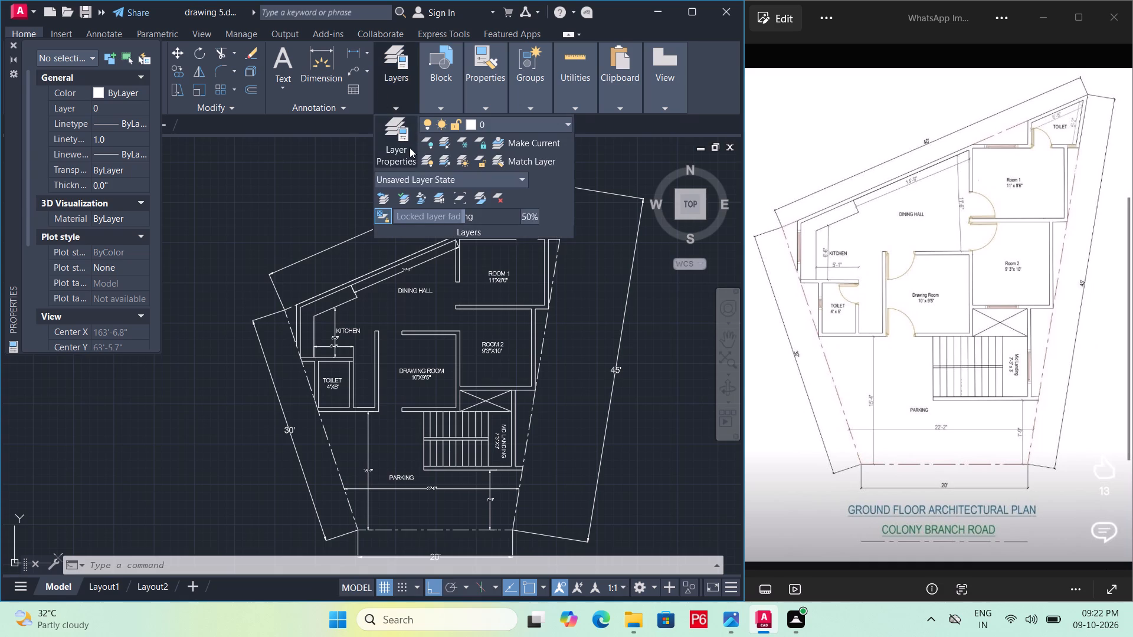
pyautogui.click(407, 148)
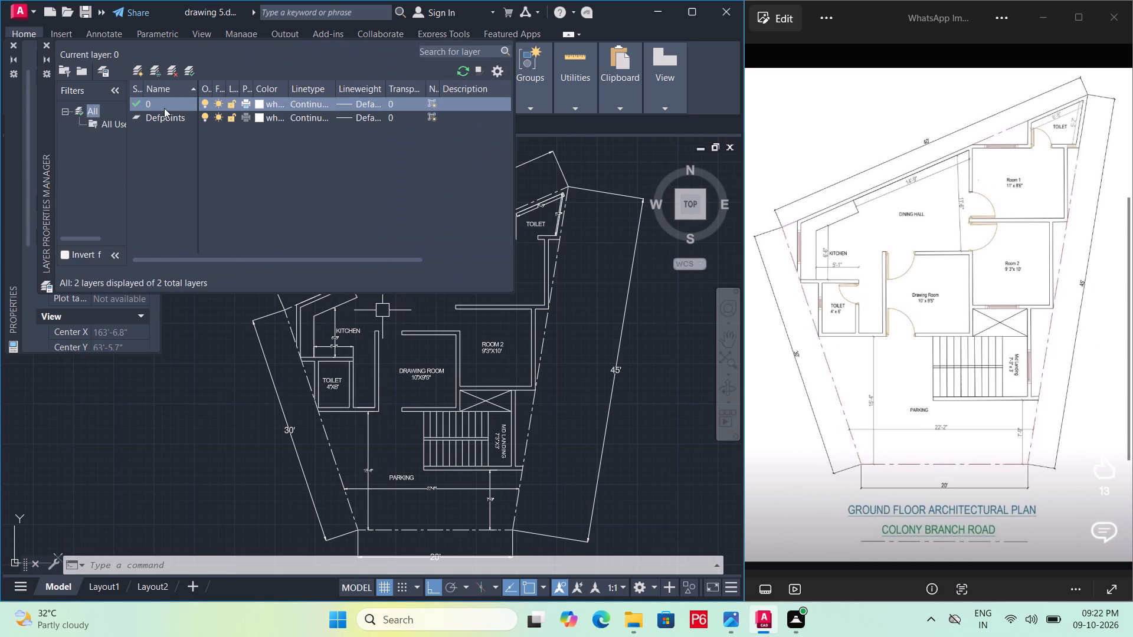
pyautogui.click(134, 71)
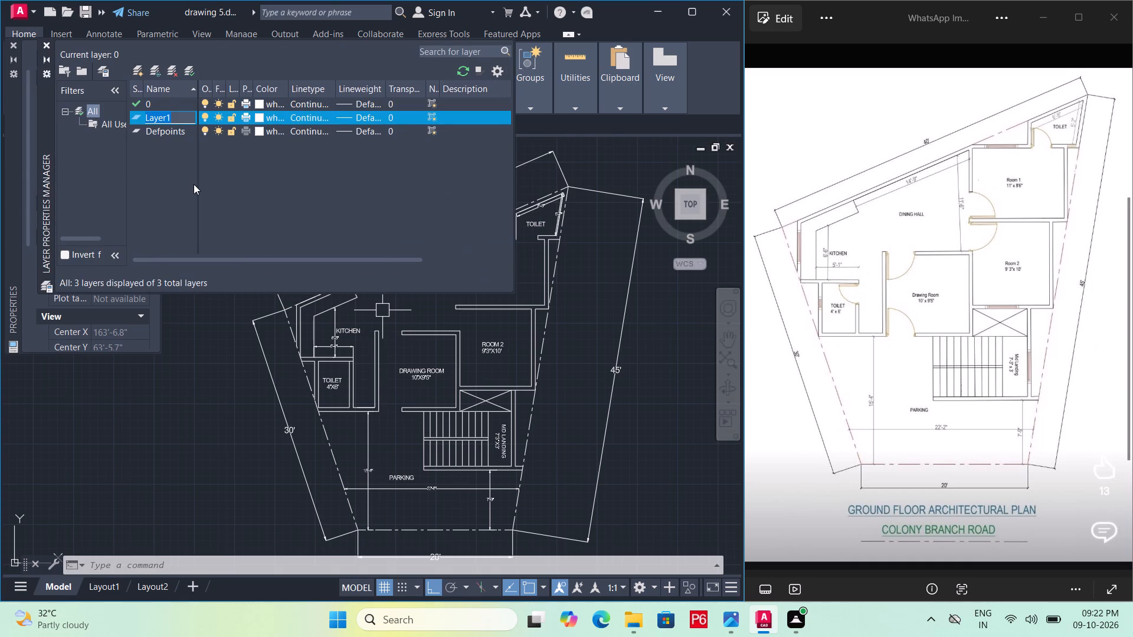
pyautogui.press('BackSpace')
pyautogui.write('DOOR')
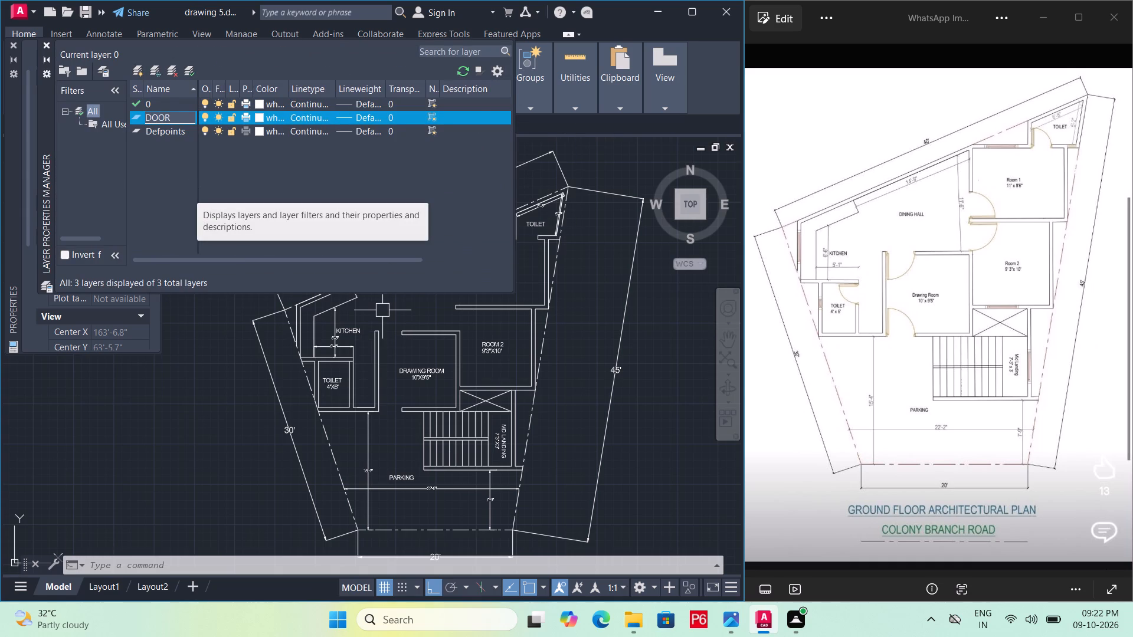
pyautogui.click(258, 118)
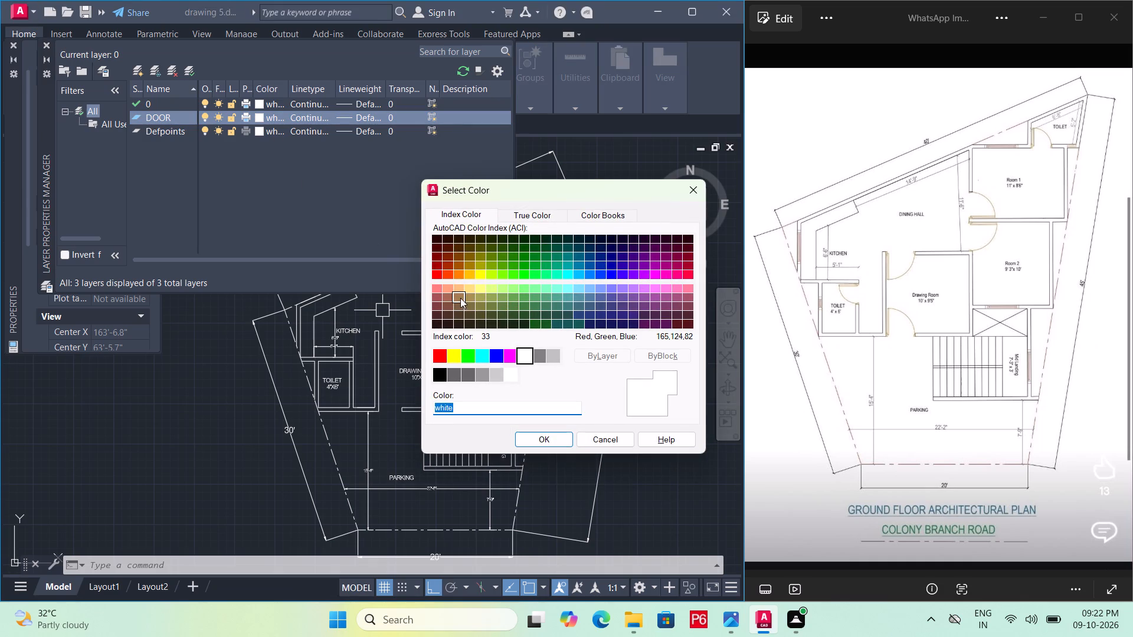
pyautogui.click(466, 277)
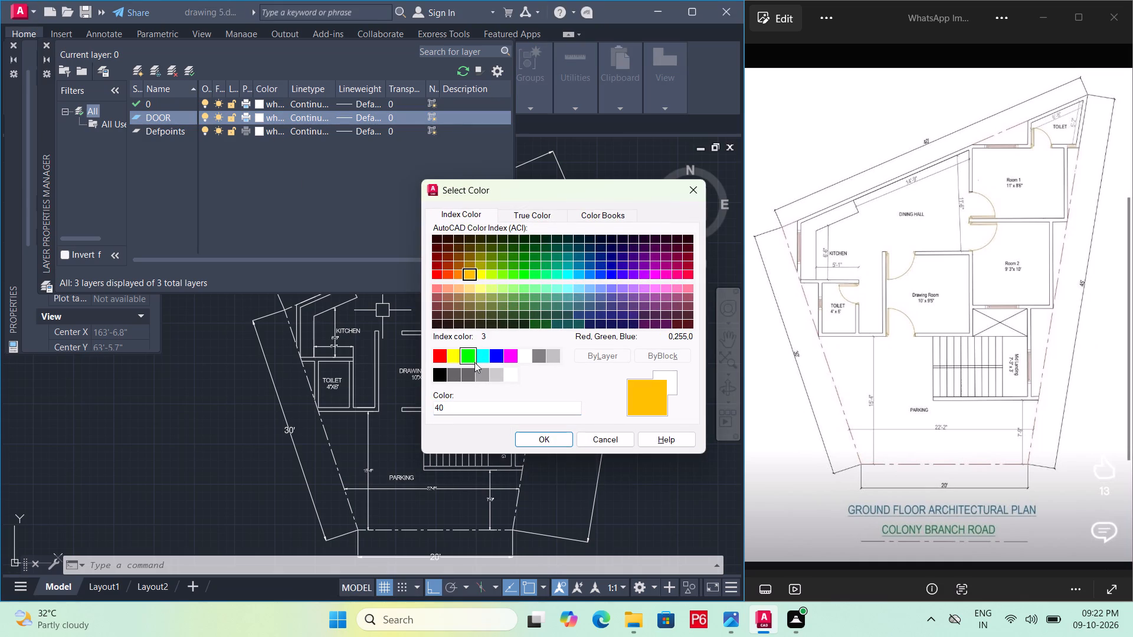
pyautogui.click(531, 438)
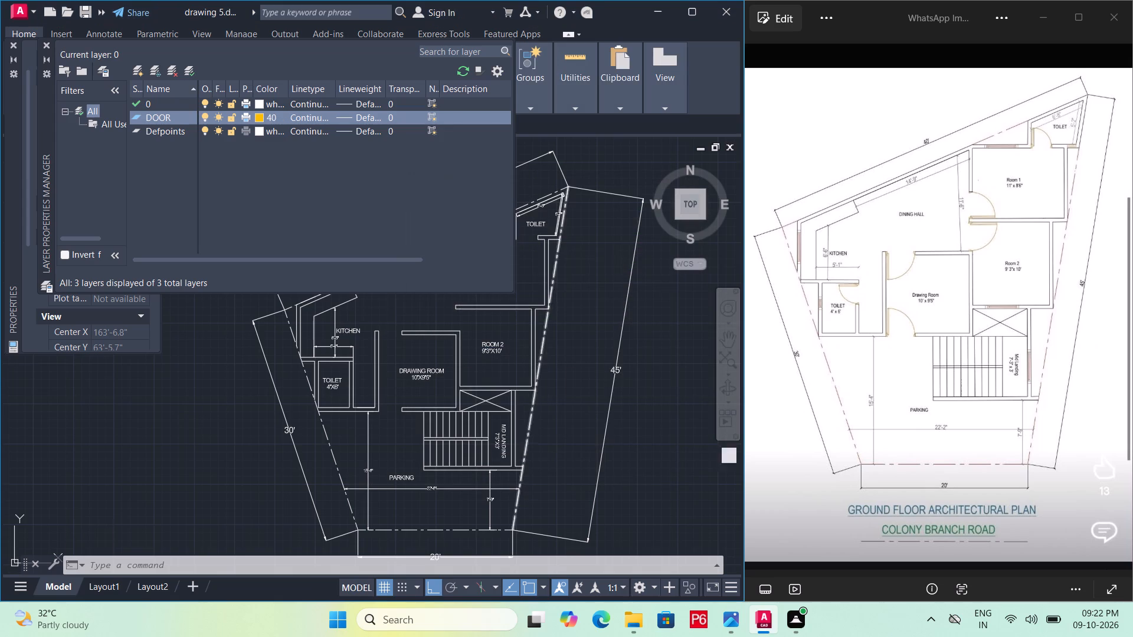
pyautogui.click(44, 45)
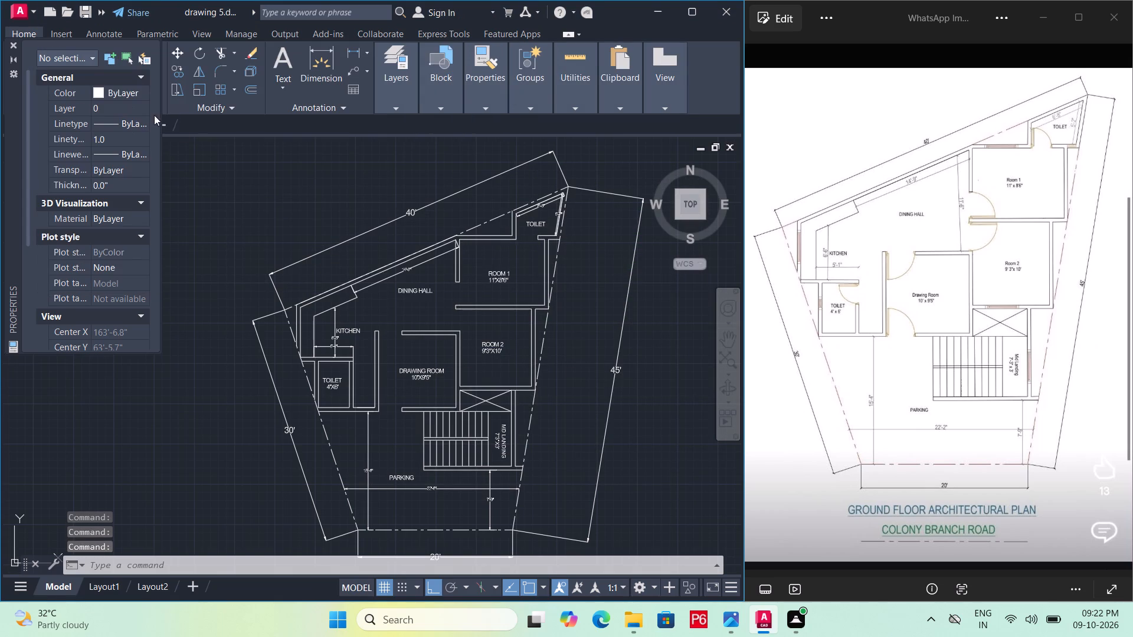
pyautogui.click(12, 44)
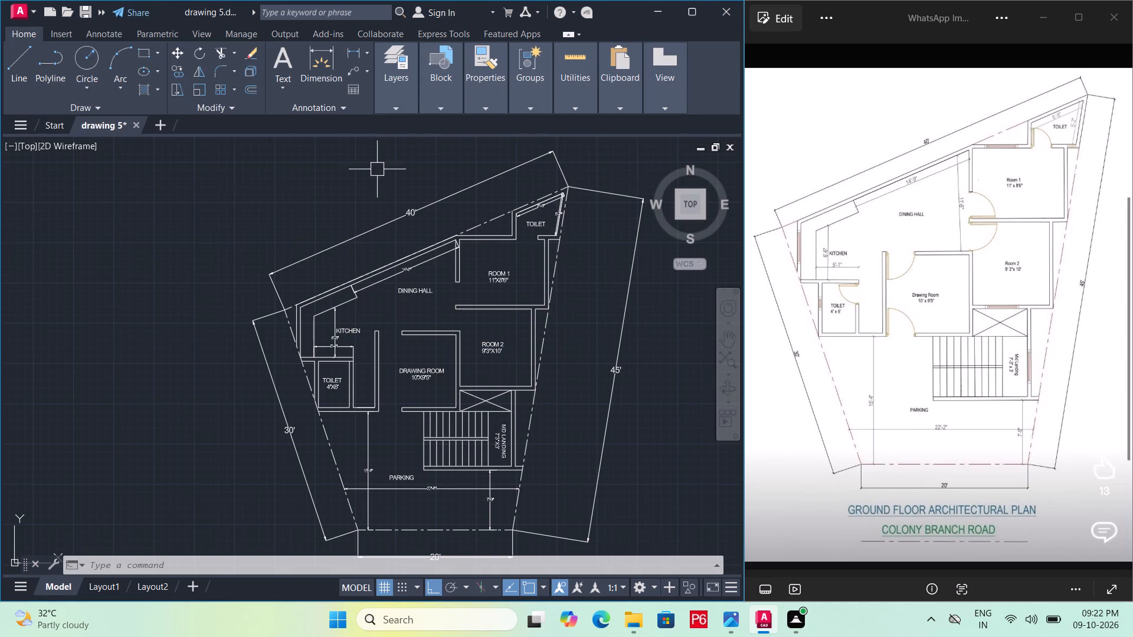
# Insert the Door - Imperial block from the architectural tool palette in the empty space outside the 40' boundary dimension.
pyautogui.press('t')
pyautogui.write('P')
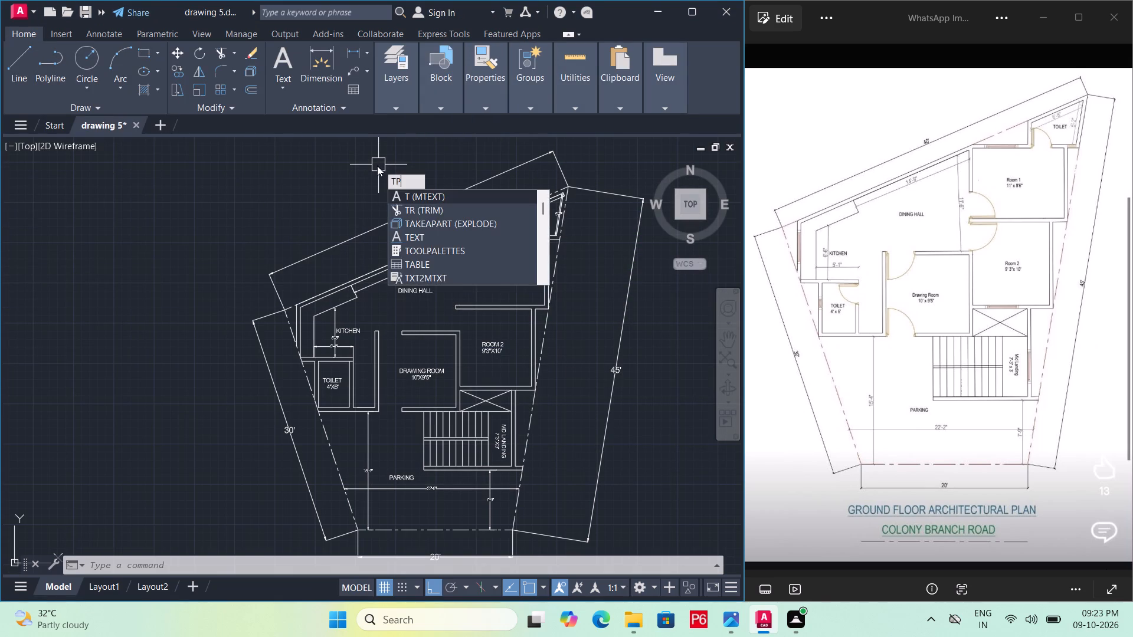
pyautogui.press('space')
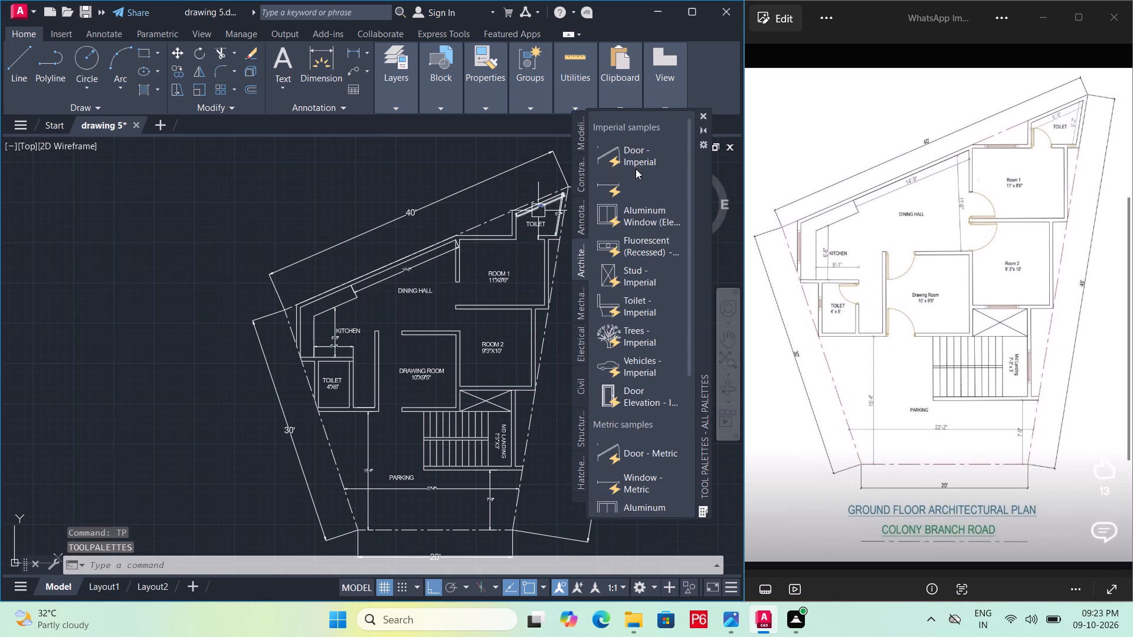
pyautogui.click(638, 160)
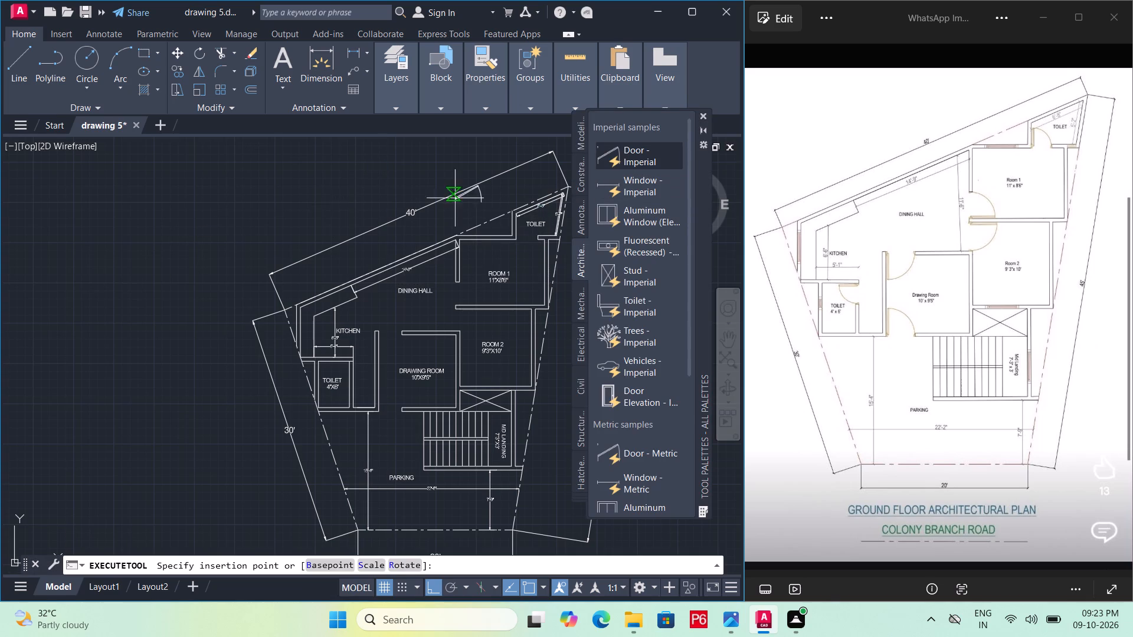
pyautogui.click(274, 213)
pyautogui.press('Escape')
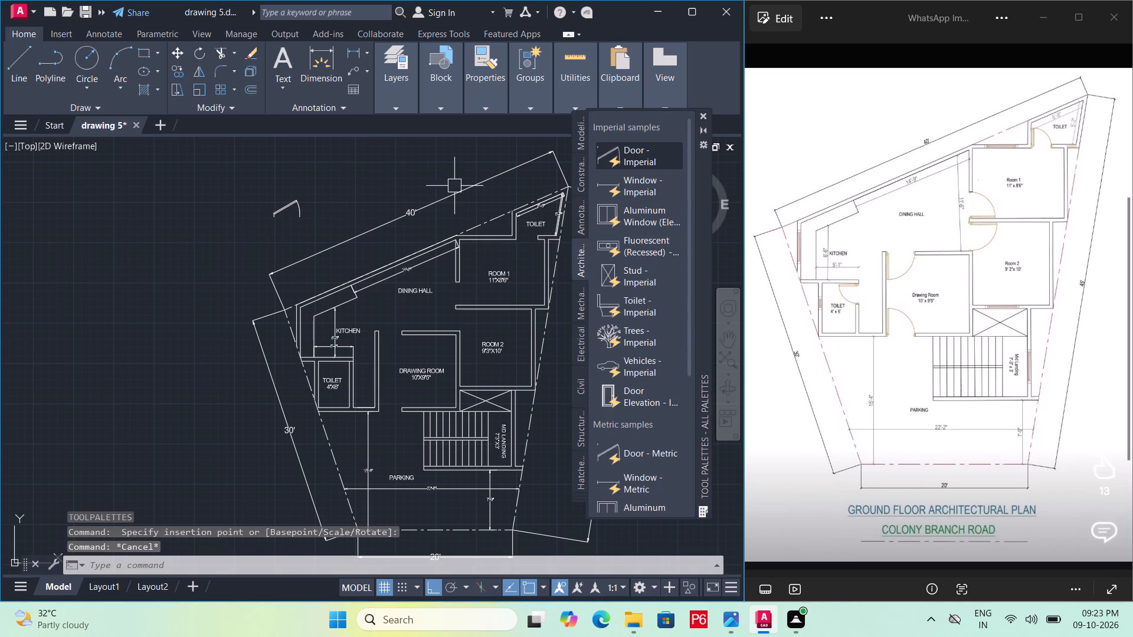
pyautogui.click(704, 116)
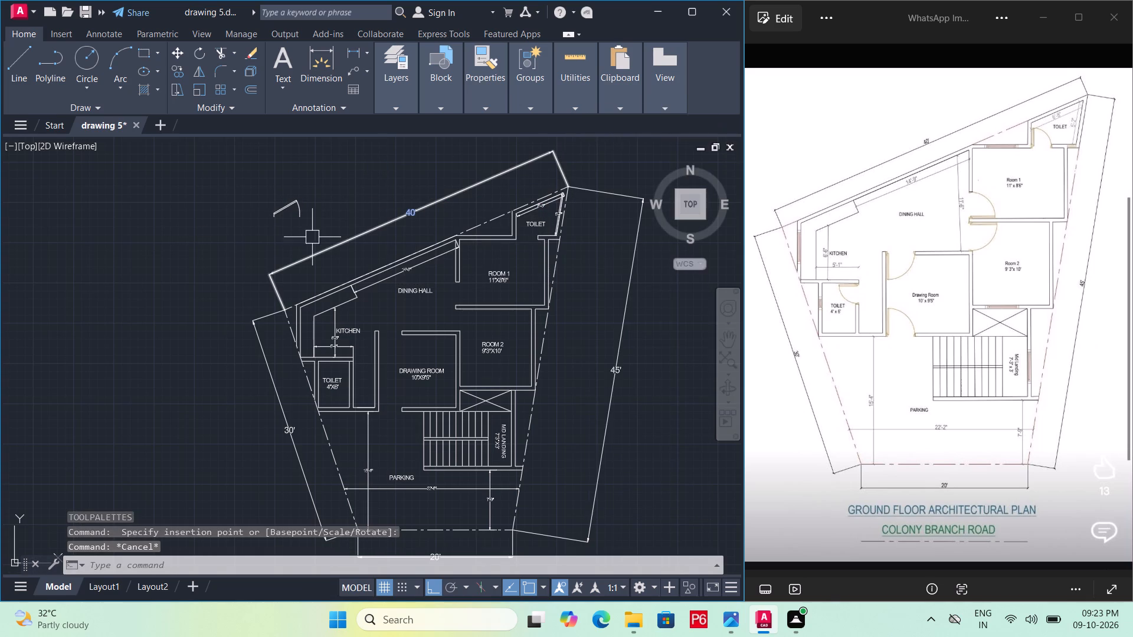
# Set the inserted door block's opening angle to Open 90º and deselect it.
pyautogui.scroll(2, 226, 222)
pyautogui.click(345, 203)
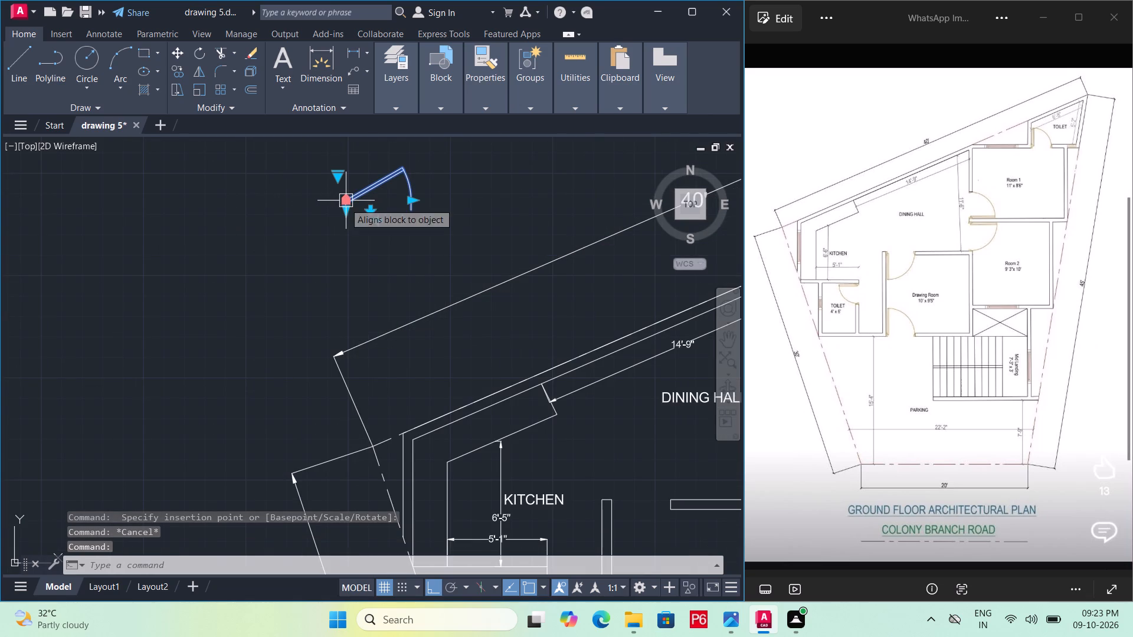
pyautogui.doubleClick(335, 174)
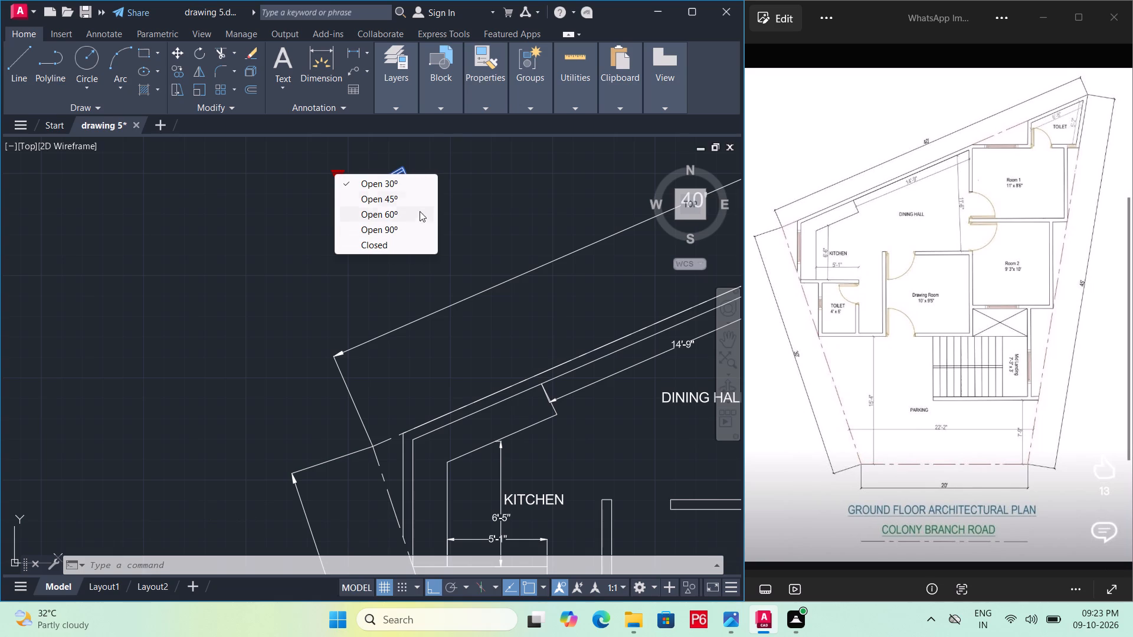
pyautogui.click(408, 231)
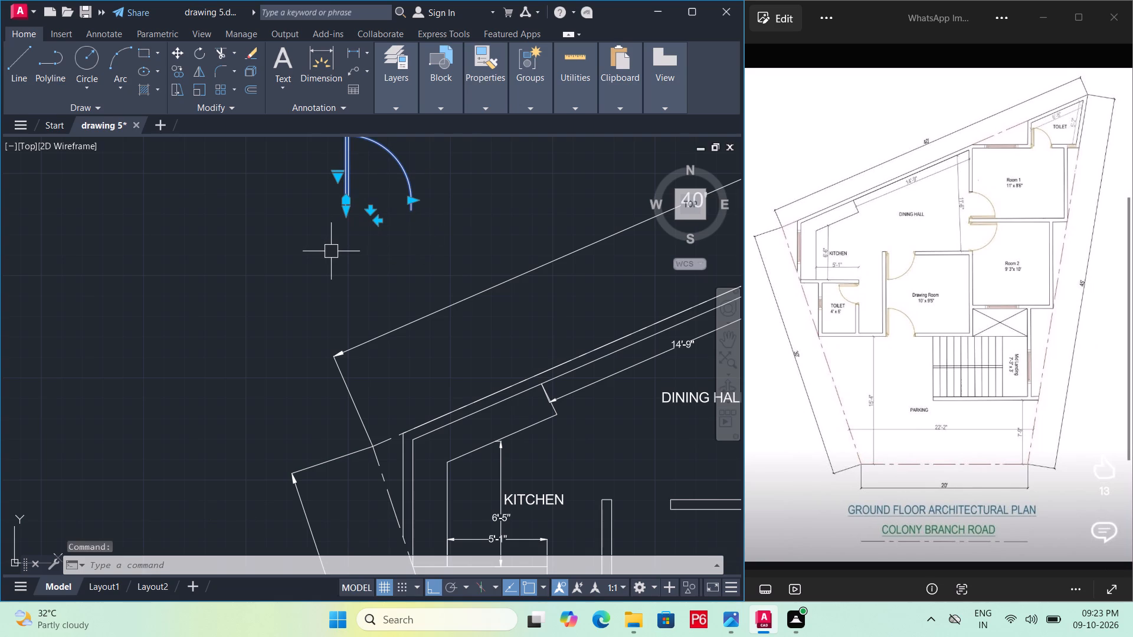
pyautogui.moveTo(250, 252); pyautogui.dragTo(244, 255, button='middle')
pyautogui.scroll(-1, 250, 252)
pyautogui.press('Escape')
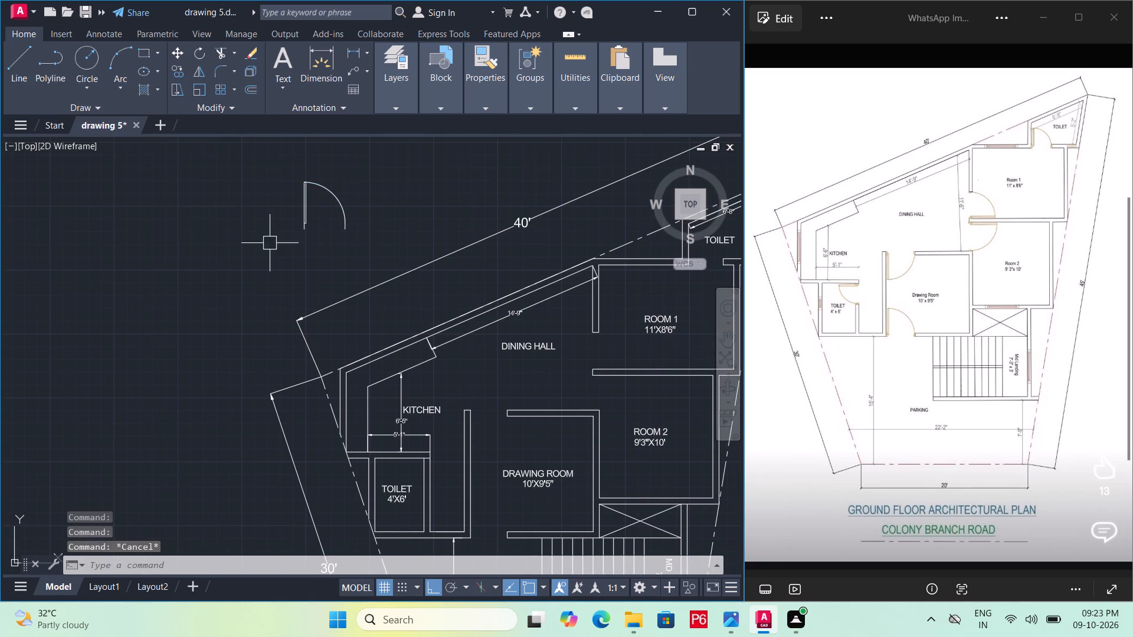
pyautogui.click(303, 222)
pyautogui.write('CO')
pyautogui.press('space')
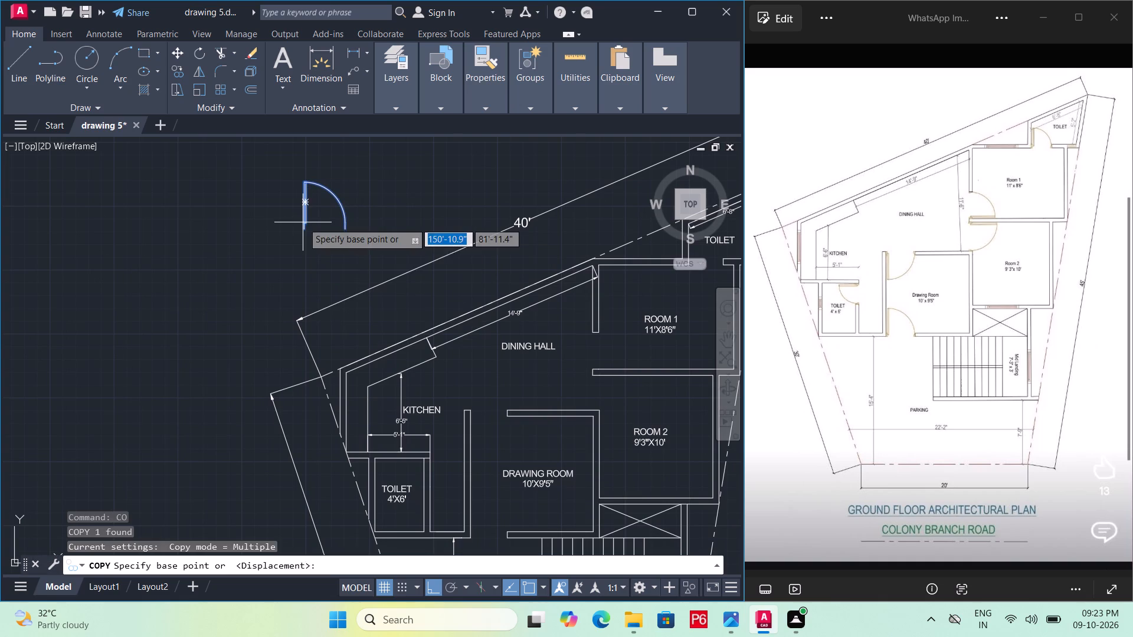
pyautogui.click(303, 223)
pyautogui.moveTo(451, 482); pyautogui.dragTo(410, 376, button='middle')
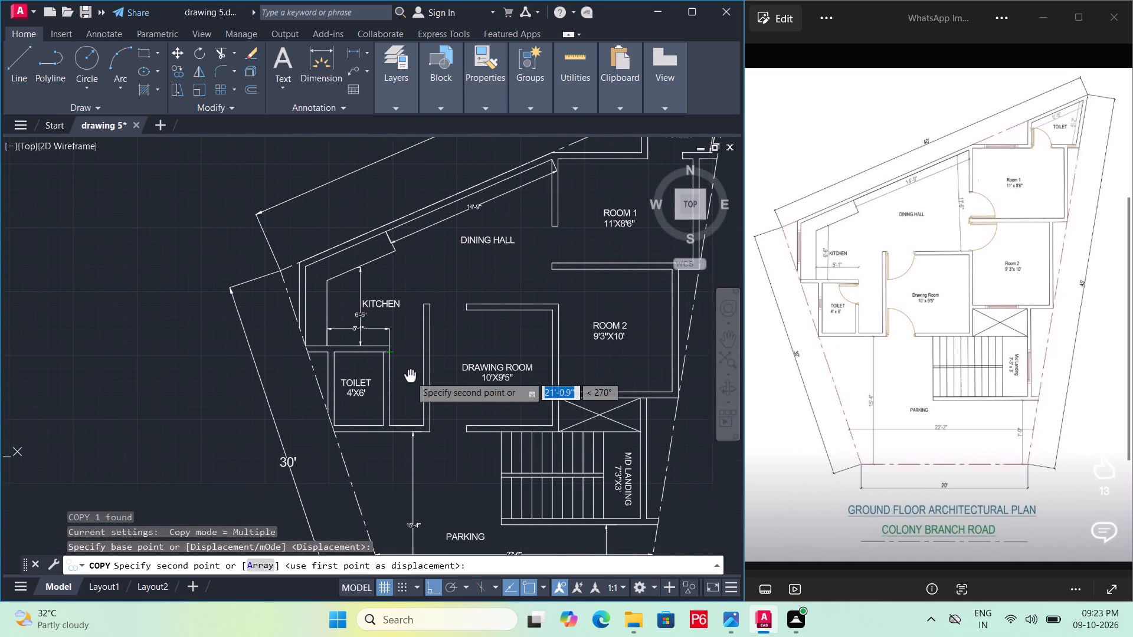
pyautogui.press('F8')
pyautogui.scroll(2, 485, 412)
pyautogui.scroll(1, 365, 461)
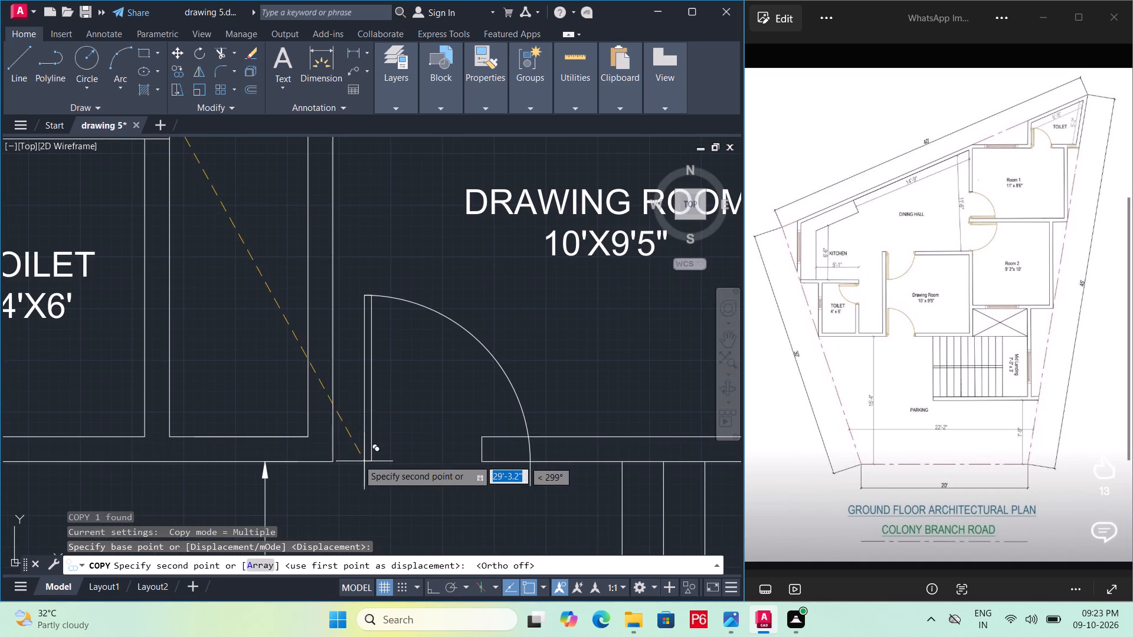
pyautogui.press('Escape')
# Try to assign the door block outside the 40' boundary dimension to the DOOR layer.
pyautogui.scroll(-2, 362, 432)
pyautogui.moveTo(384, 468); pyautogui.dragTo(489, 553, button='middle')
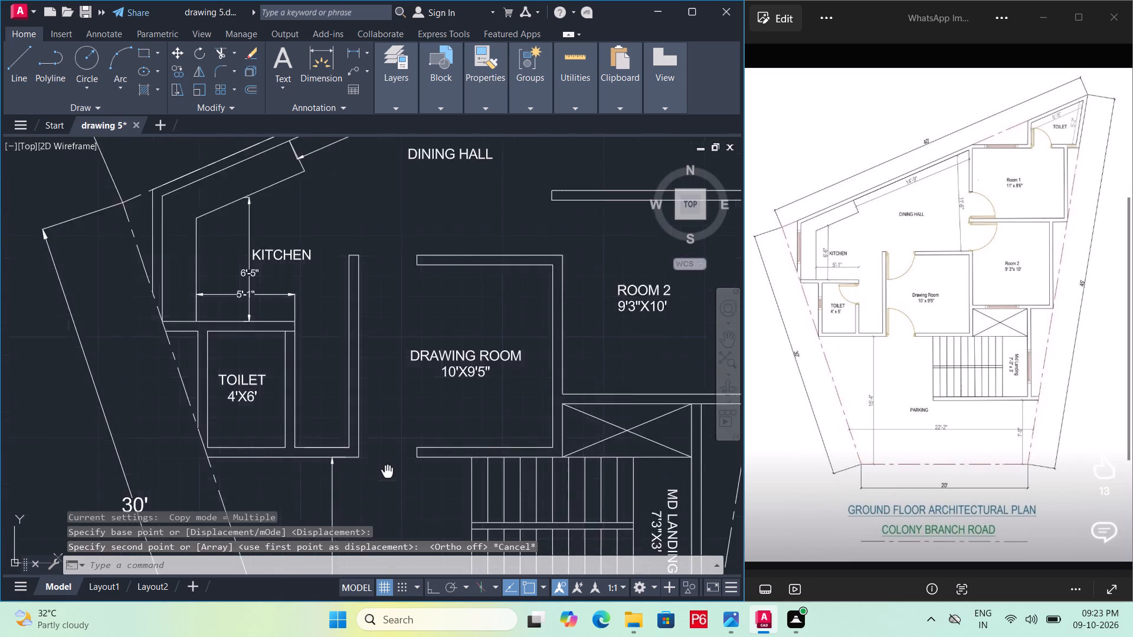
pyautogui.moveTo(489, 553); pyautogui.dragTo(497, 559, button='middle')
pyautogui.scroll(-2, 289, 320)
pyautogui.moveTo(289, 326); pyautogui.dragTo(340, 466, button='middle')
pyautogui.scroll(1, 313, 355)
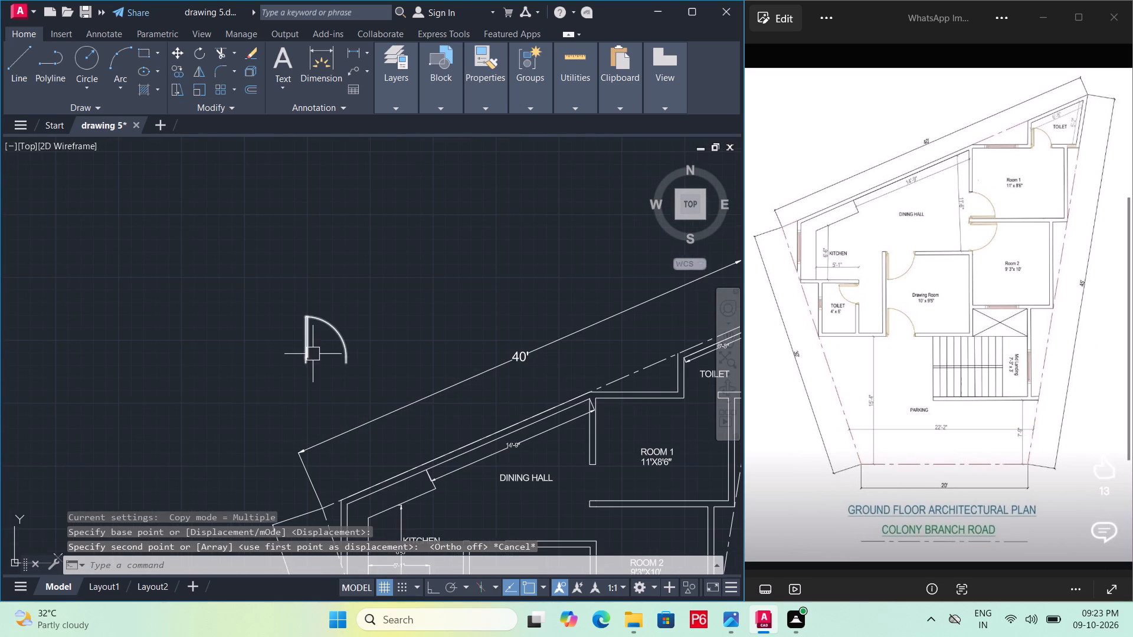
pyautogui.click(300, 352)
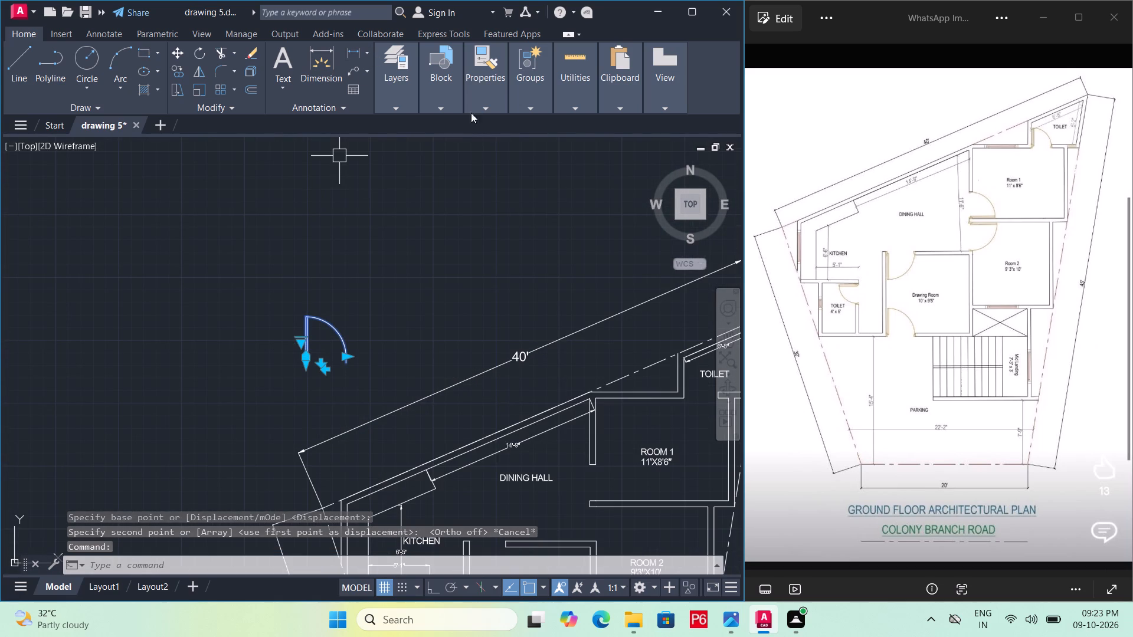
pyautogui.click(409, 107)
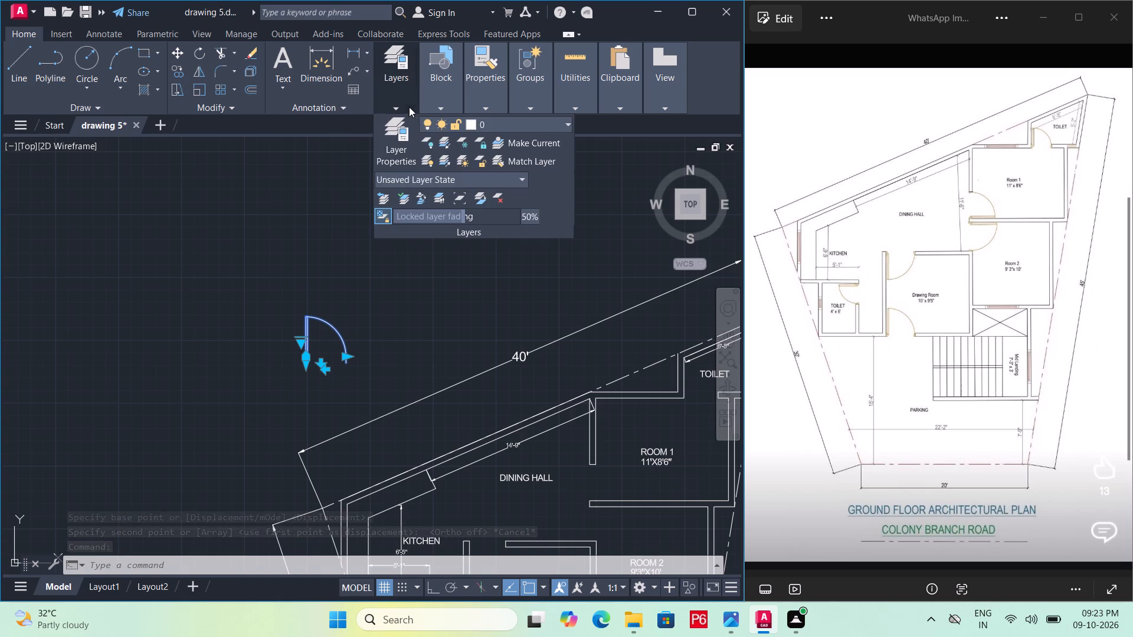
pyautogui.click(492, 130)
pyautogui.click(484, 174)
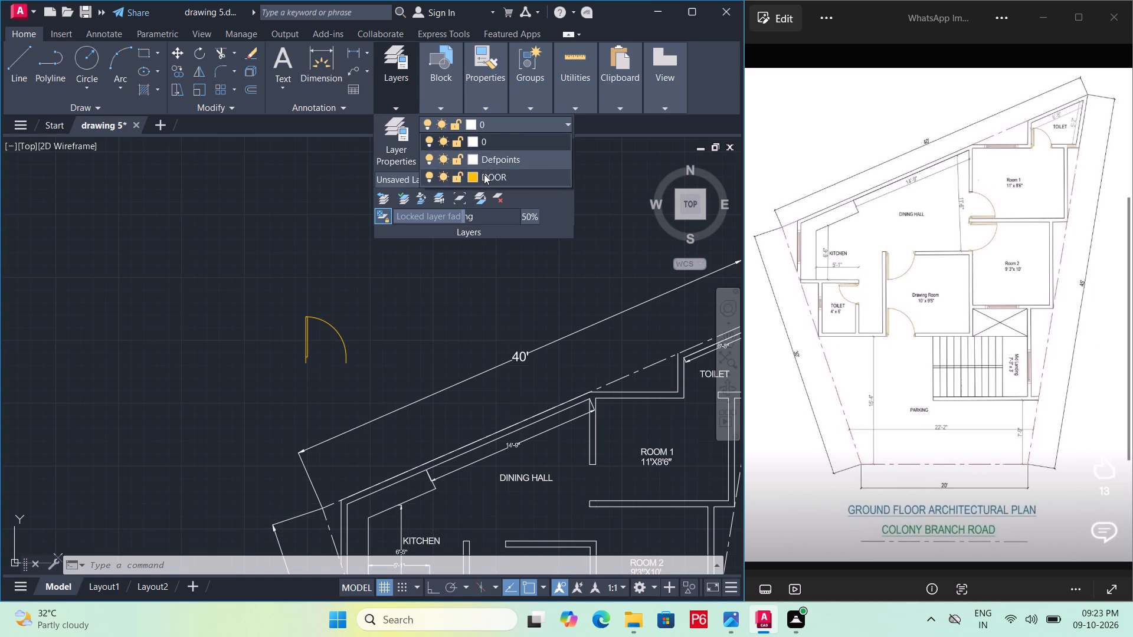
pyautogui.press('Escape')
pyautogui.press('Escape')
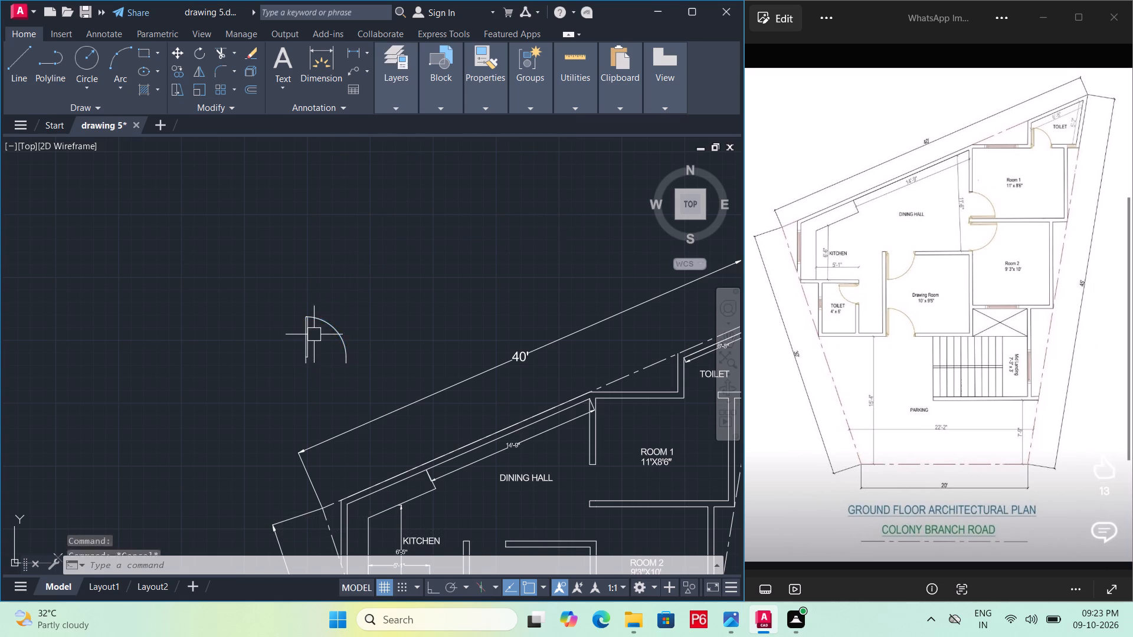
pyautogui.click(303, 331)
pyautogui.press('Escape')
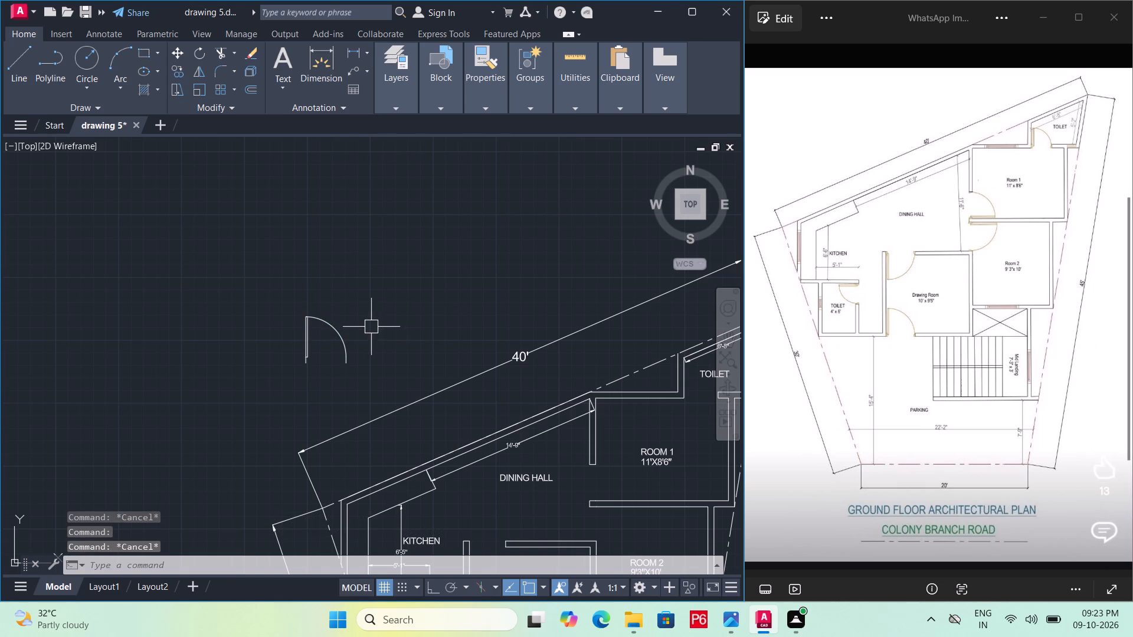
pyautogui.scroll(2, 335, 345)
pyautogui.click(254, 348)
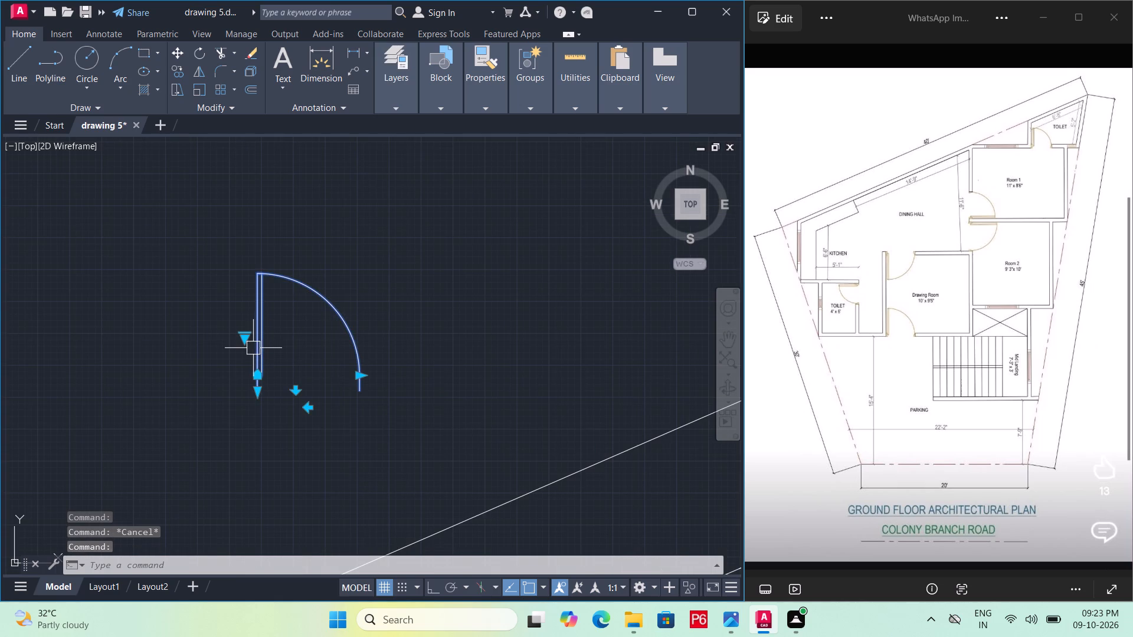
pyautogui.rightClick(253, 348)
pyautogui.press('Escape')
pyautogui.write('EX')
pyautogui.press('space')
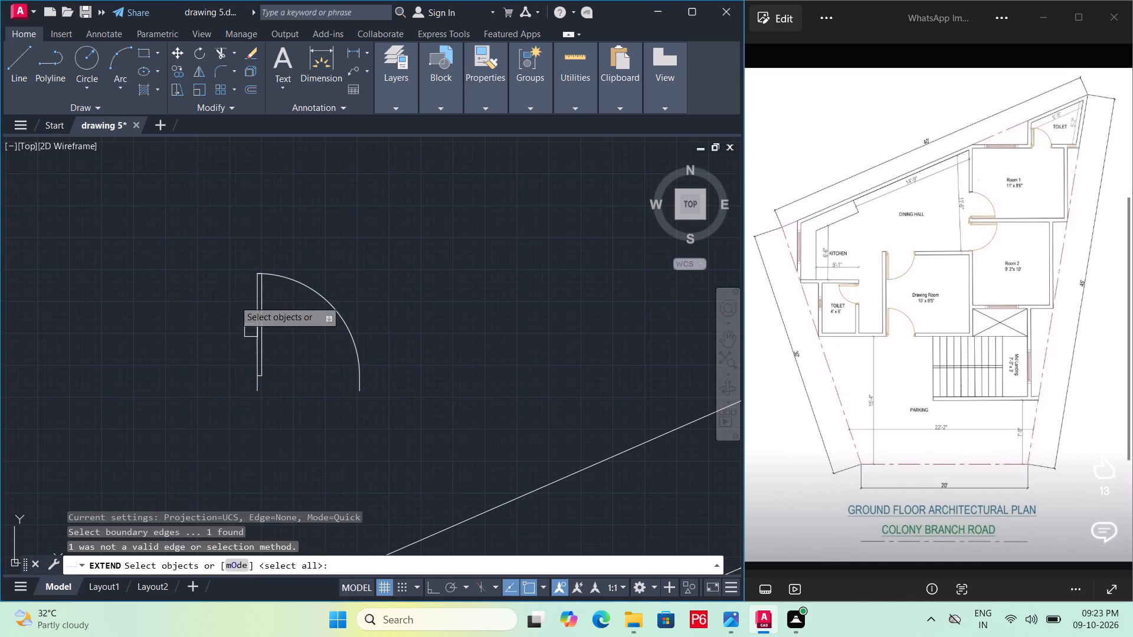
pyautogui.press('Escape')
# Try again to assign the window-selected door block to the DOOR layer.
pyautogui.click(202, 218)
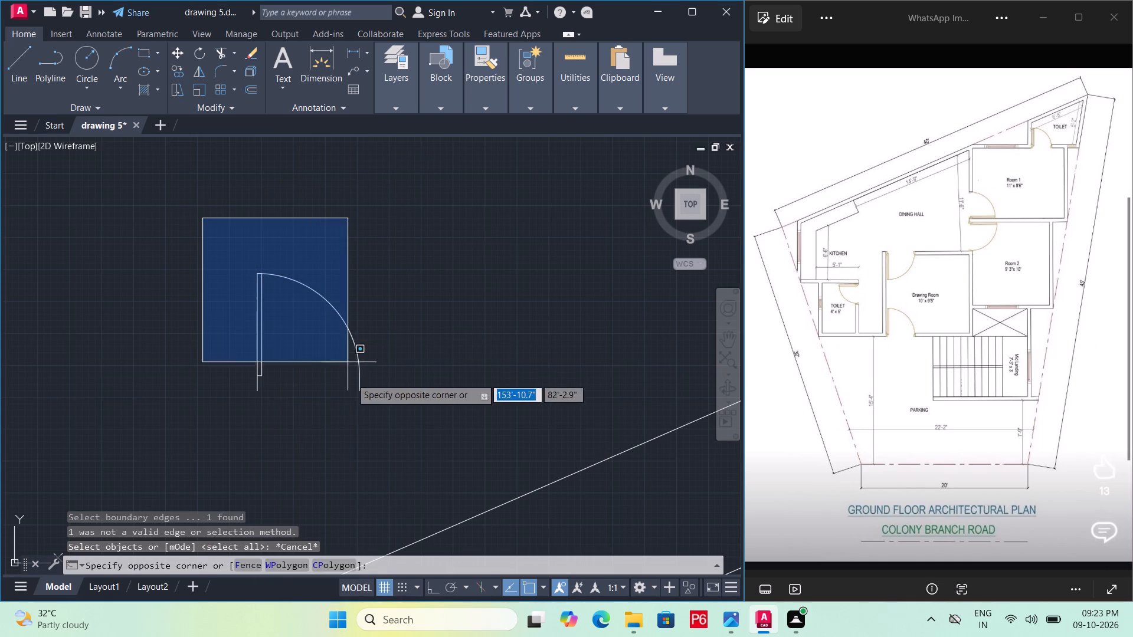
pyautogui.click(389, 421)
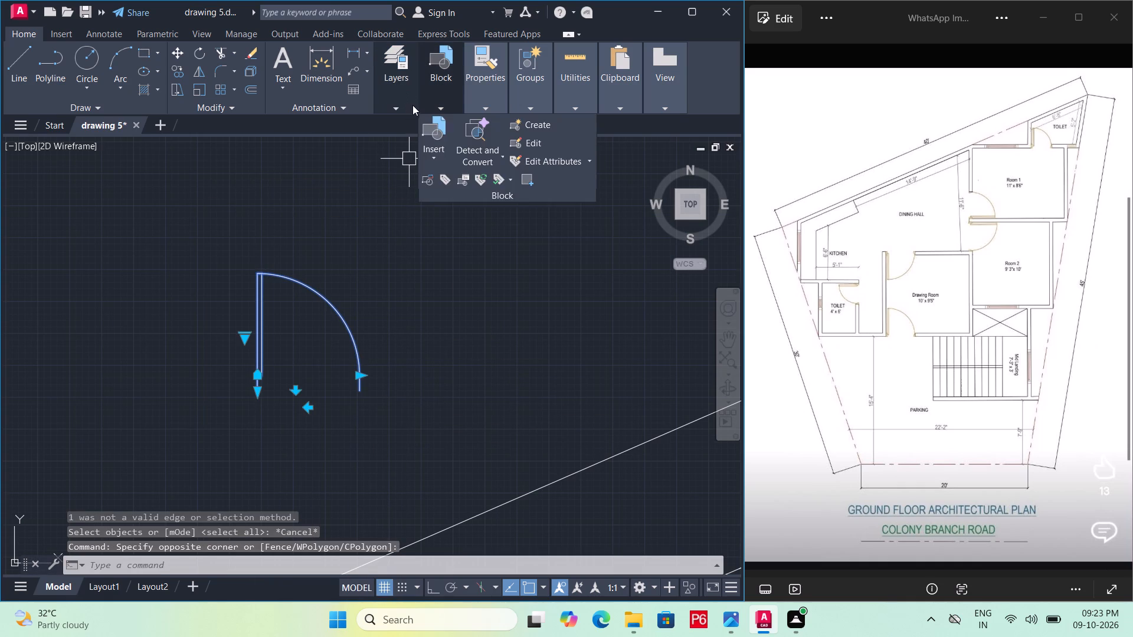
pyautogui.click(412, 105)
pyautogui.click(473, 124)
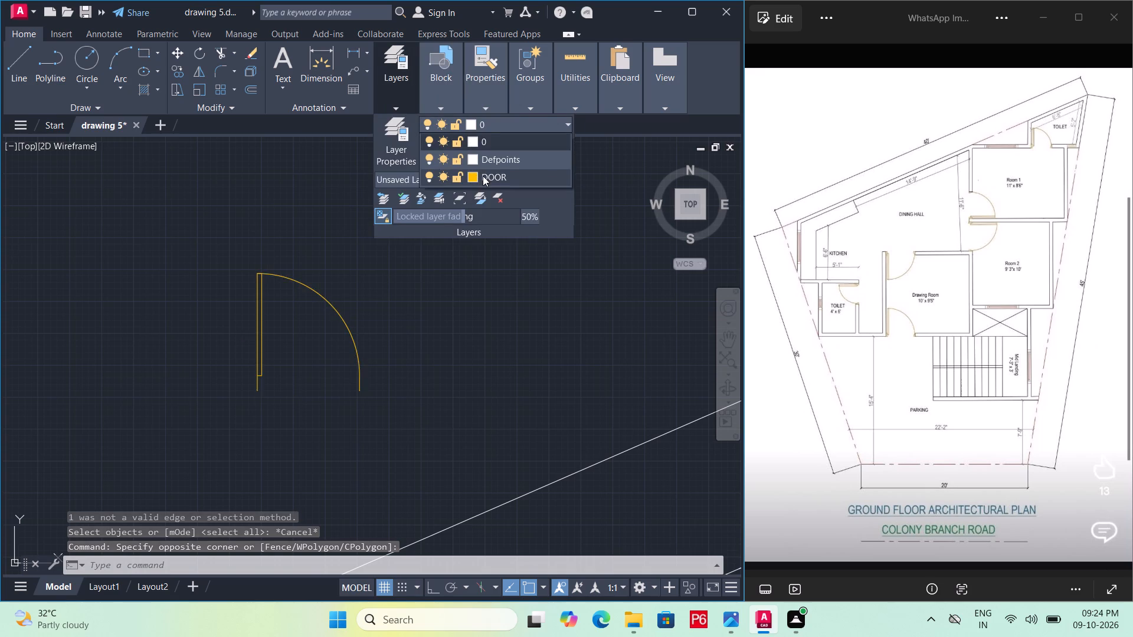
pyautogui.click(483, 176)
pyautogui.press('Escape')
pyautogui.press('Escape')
# Define a new block named DOOR from the door, converting it to the block with inches as the unit.
pyautogui.click(183, 237)
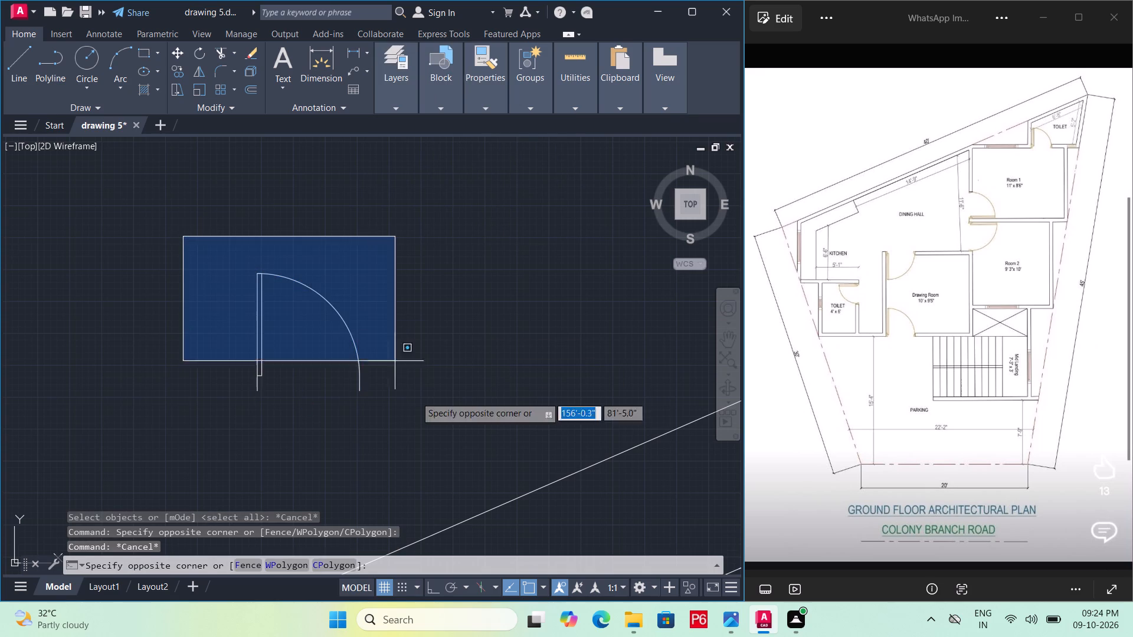
pyautogui.click(424, 419)
pyautogui.write('B')
pyautogui.press('space')
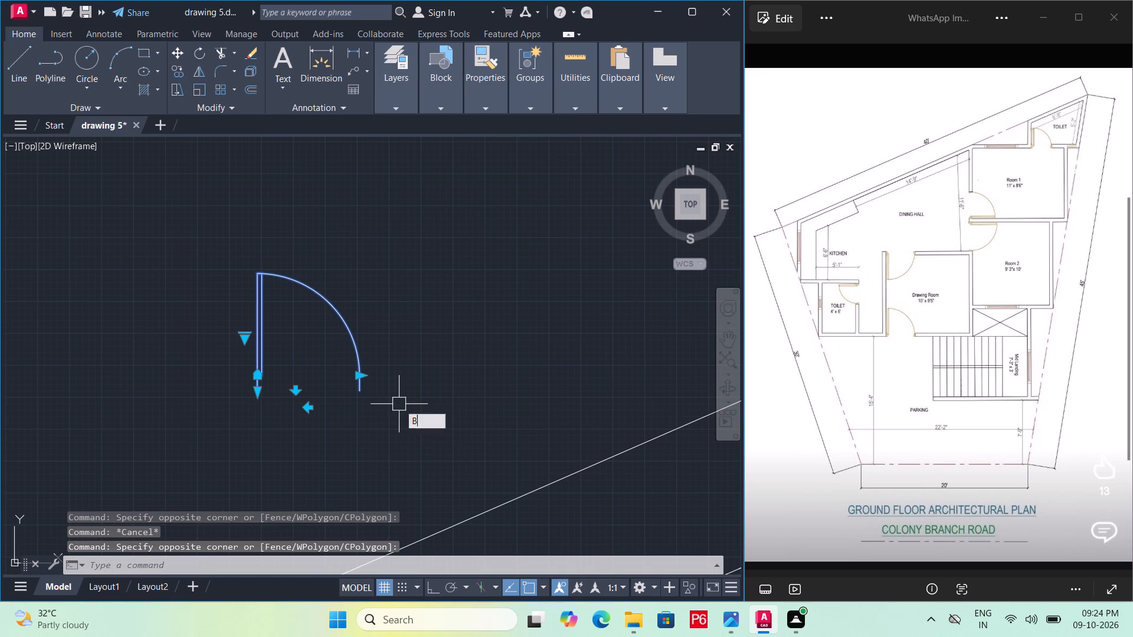
pyautogui.press('d')
pyautogui.write('OO')
pyautogui.press('r')
pyautogui.press('space')
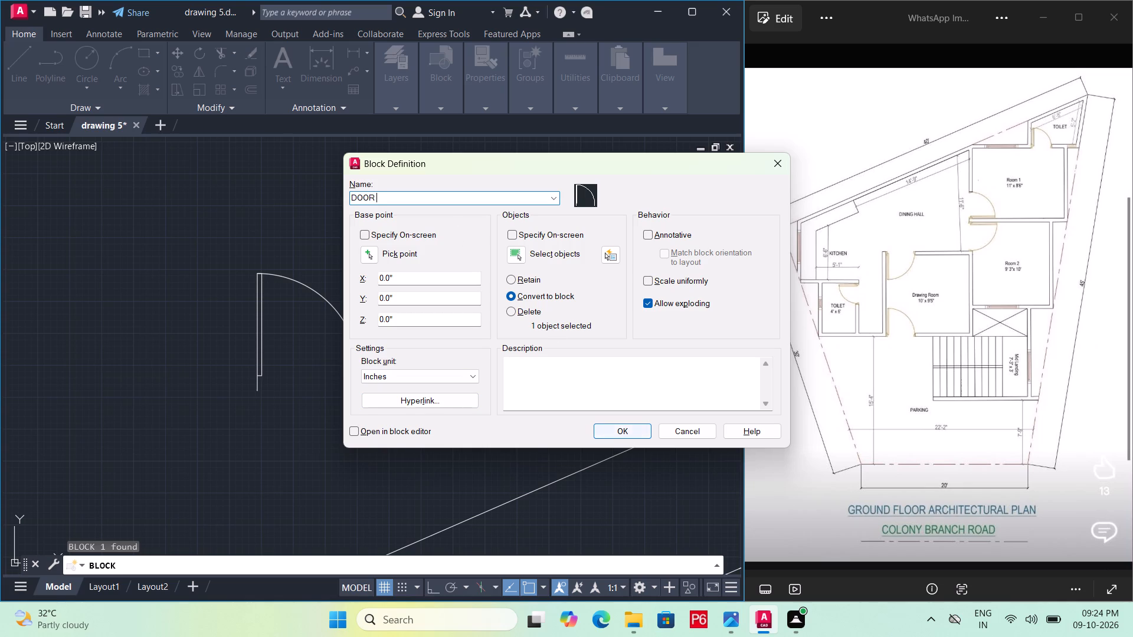
pyautogui.click(605, 429)
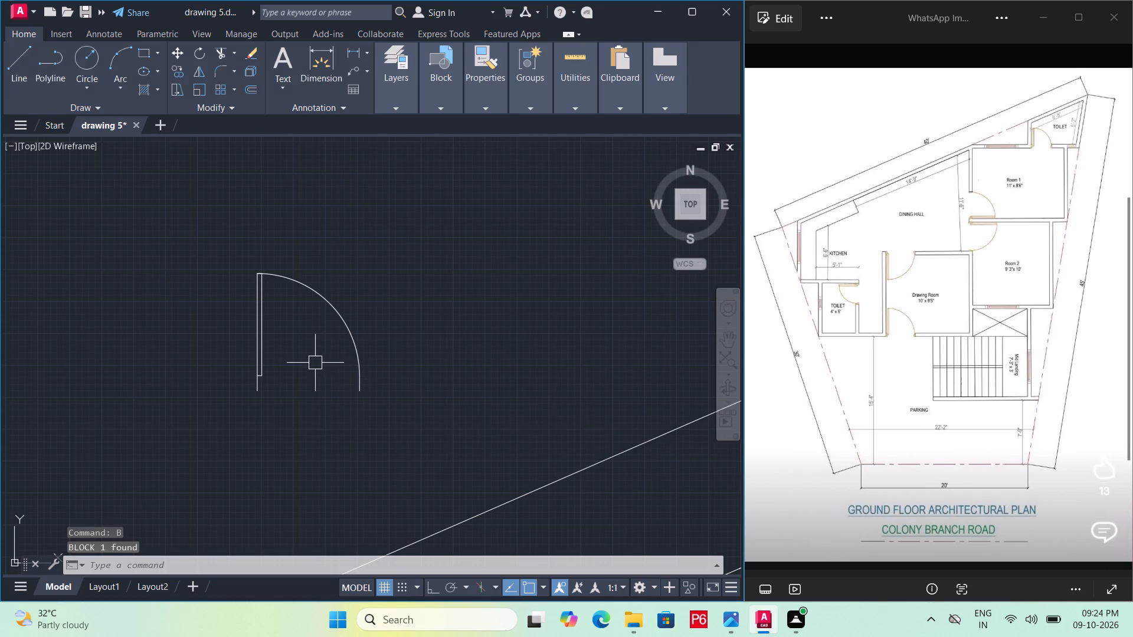
# Assign the newly defined door block to the DOOR layer and deselect it.
pyautogui.click(228, 235)
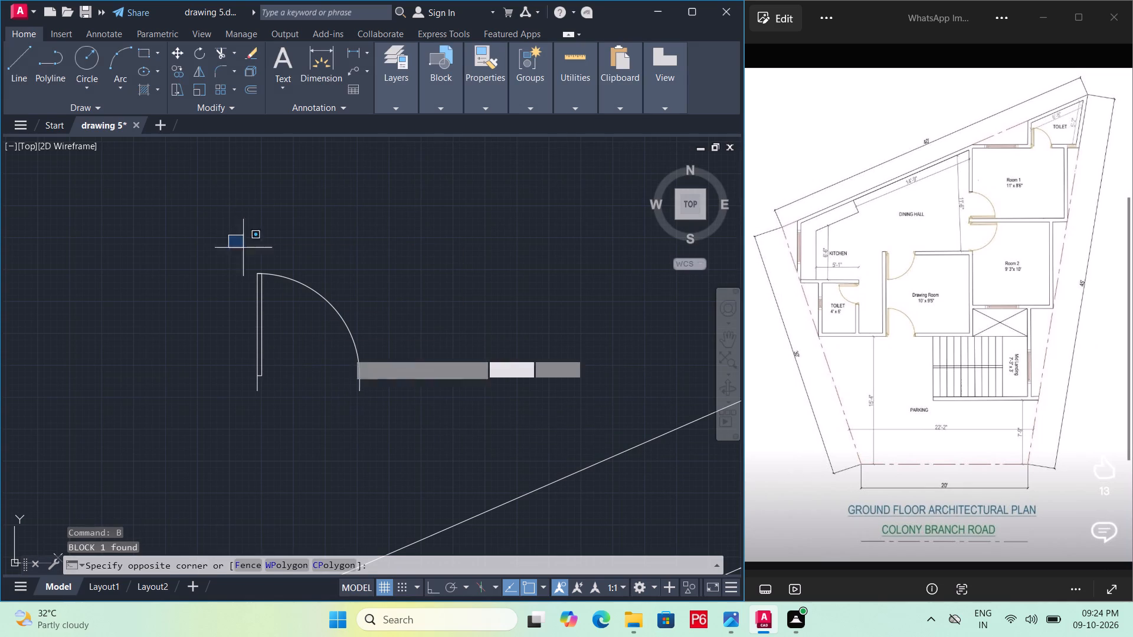
pyautogui.click(387, 423)
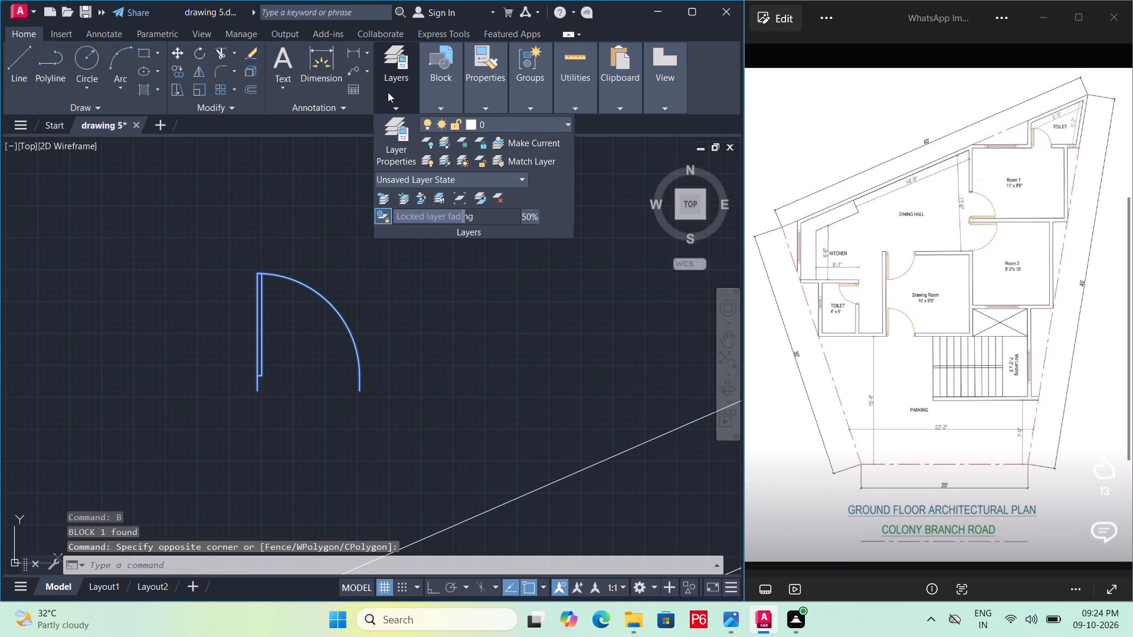
pyautogui.click(388, 92)
pyautogui.click(479, 122)
pyautogui.click(490, 177)
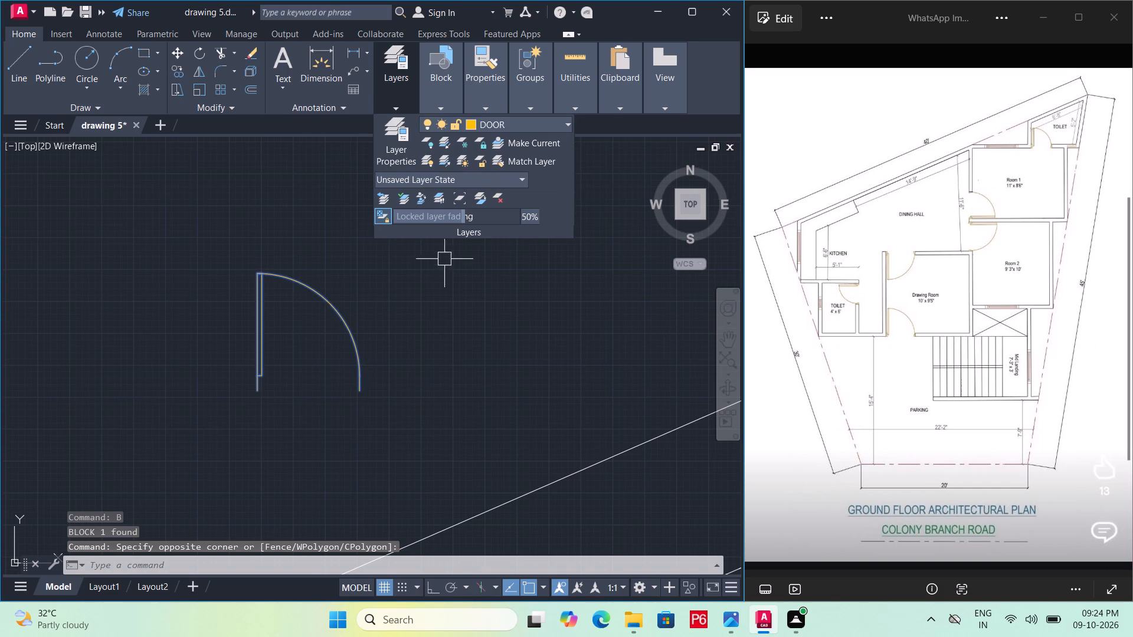
pyautogui.press('Escape')
pyautogui.click(351, 349)
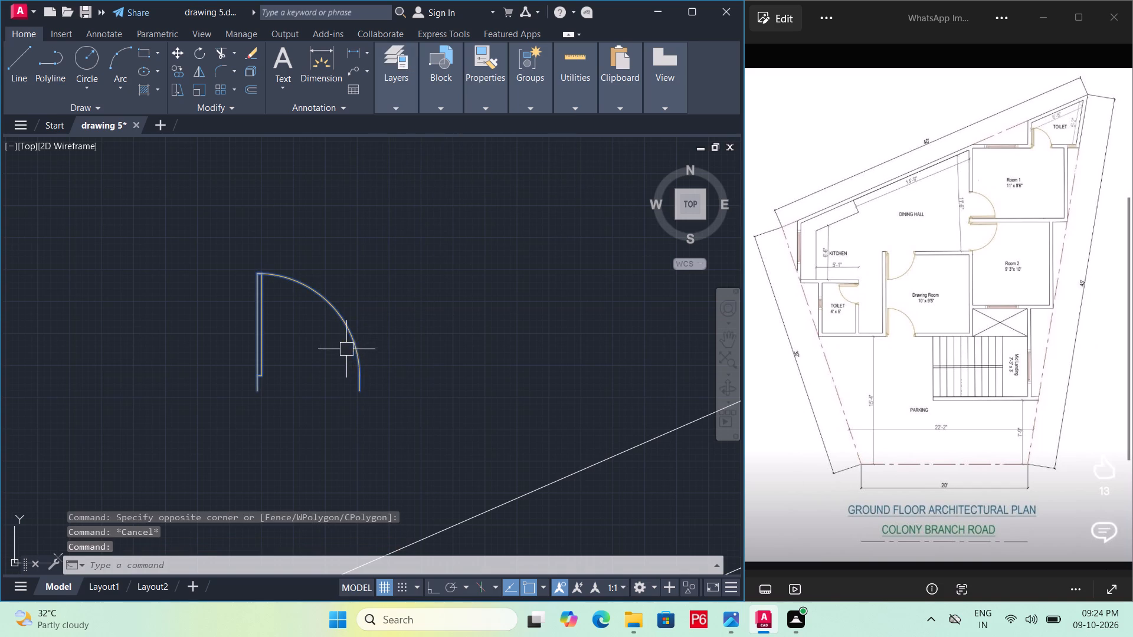
pyautogui.press('Escape')
# Copy the door from its lower hinge-side end to the outer wall corner at the drawing room's opening onto the parking.
pyautogui.middleClick(267, 329)
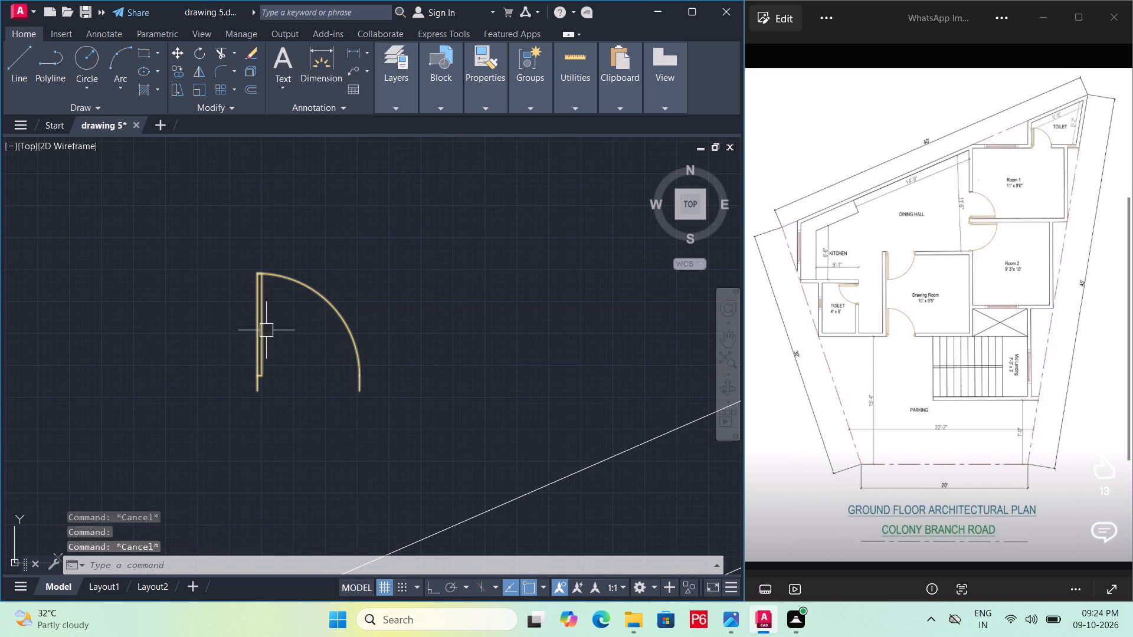
pyautogui.click(266, 330)
pyautogui.moveTo(273, 331); pyautogui.dragTo(310, 171, button='middle')
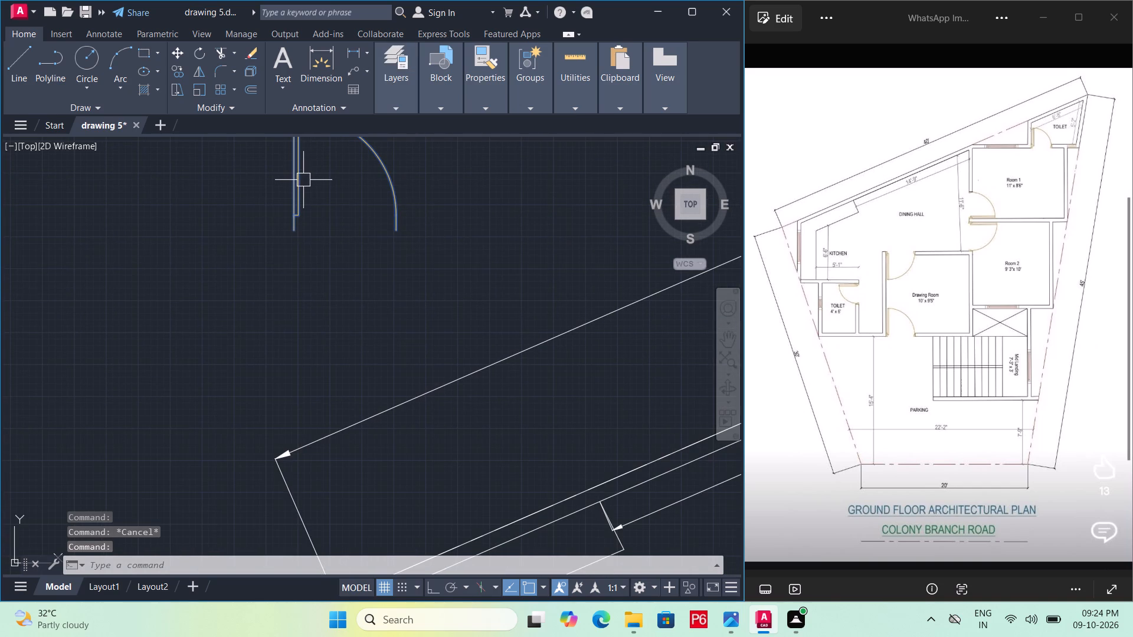
pyautogui.write('CO')
pyautogui.press('space')
pyautogui.scroll(1, 280, 227)
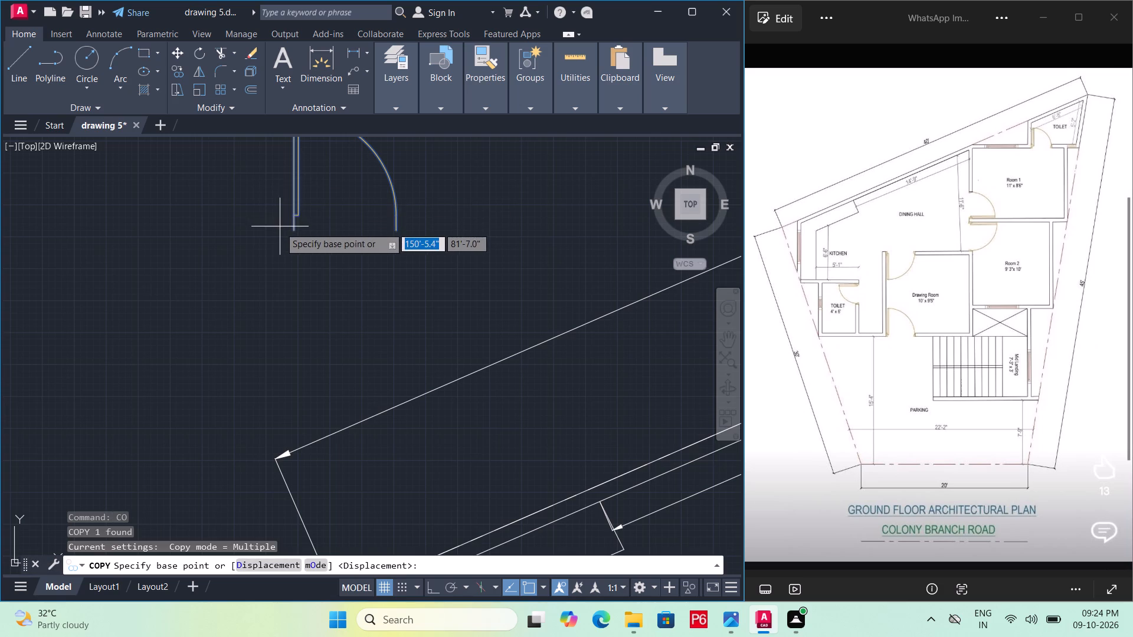
pyautogui.scroll(1, 280, 227)
pyautogui.click(316, 239)
pyautogui.scroll(-3, 237, 308)
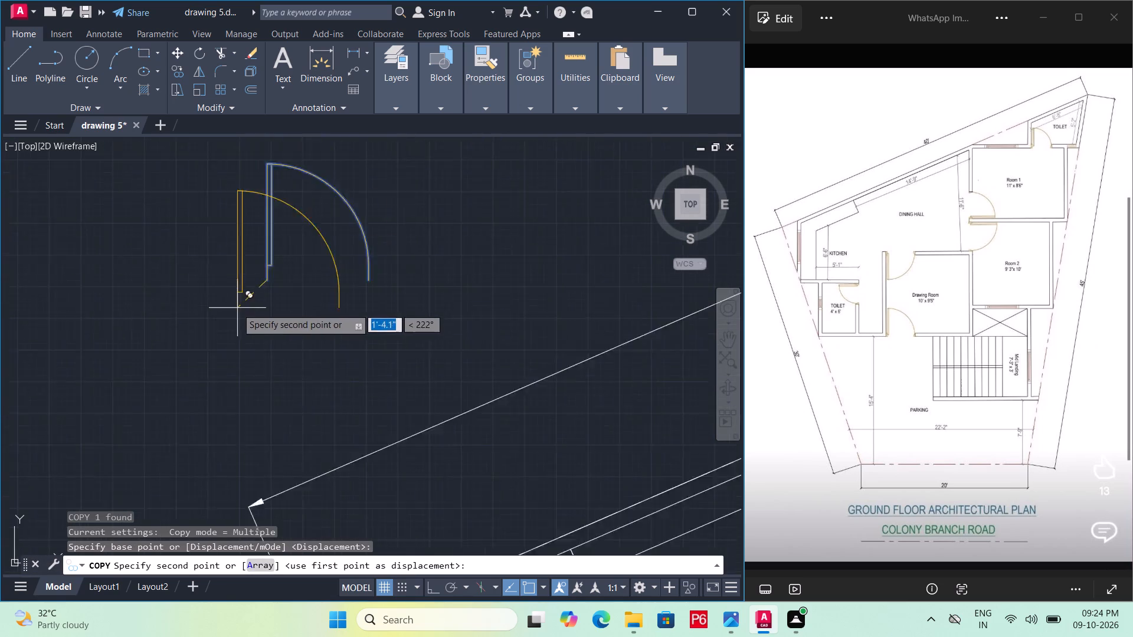
pyautogui.scroll(-3, 279, 307)
pyautogui.scroll(1, 348, 407)
pyautogui.moveTo(340, 425); pyautogui.dragTo(340, 423, button='middle')
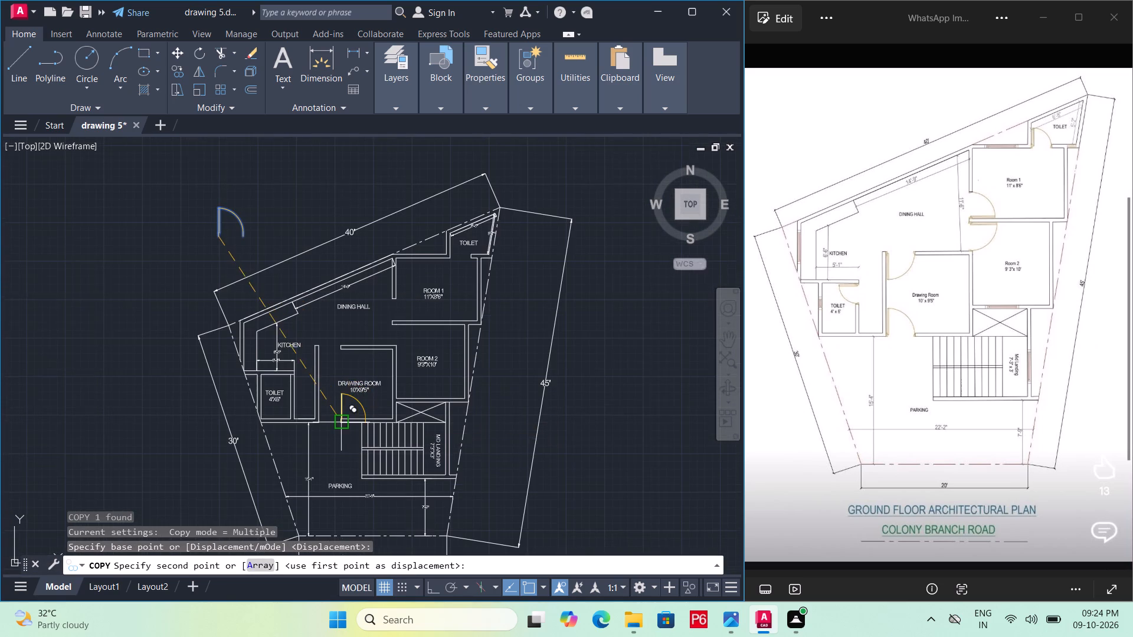
pyautogui.moveTo(340, 423); pyautogui.dragTo(419, 363, button='middle')
pyautogui.scroll(4, 374, 370)
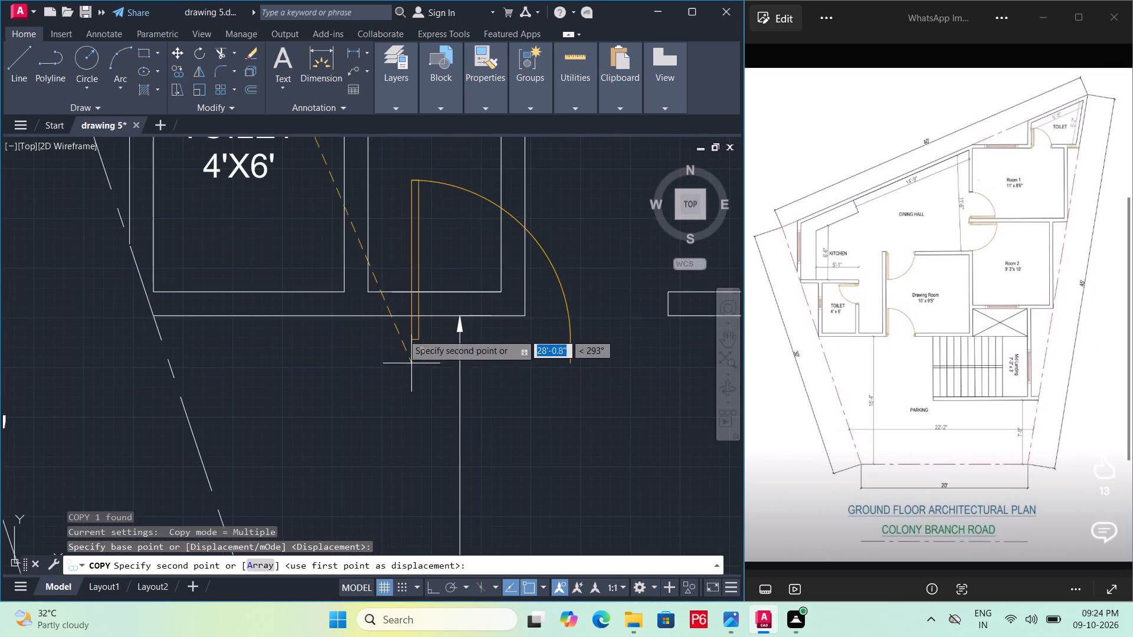
pyautogui.click(528, 321)
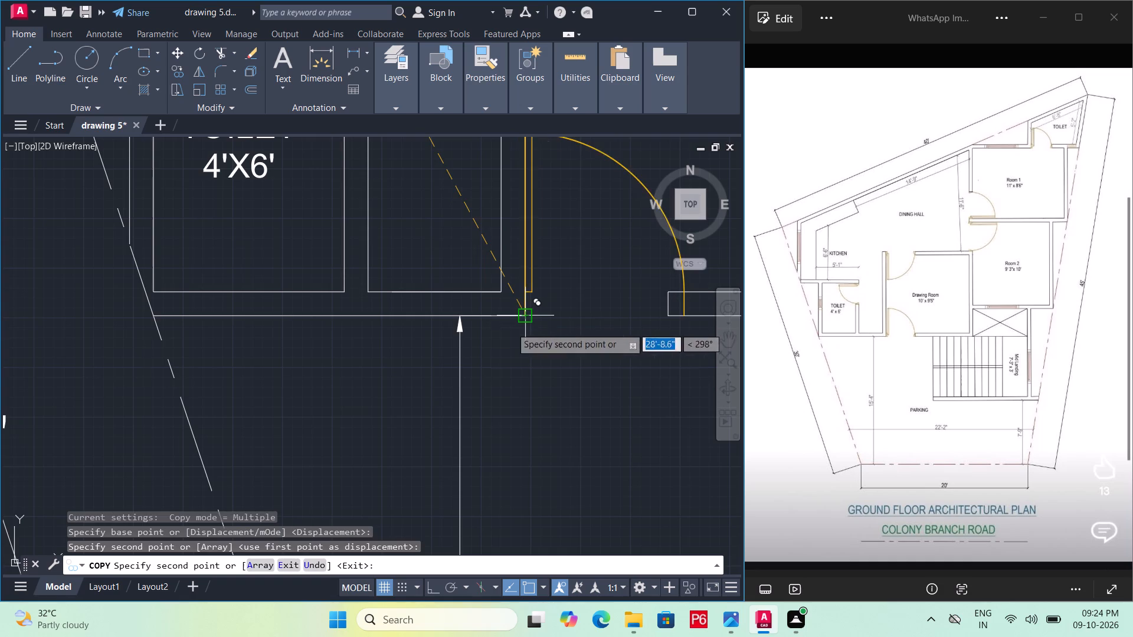
# Place another copy of the door at the hinge-side wall corner of the opening between Room 1 and its toilet.
pyautogui.moveTo(484, 341); pyautogui.dragTo(387, 466, button='middle')
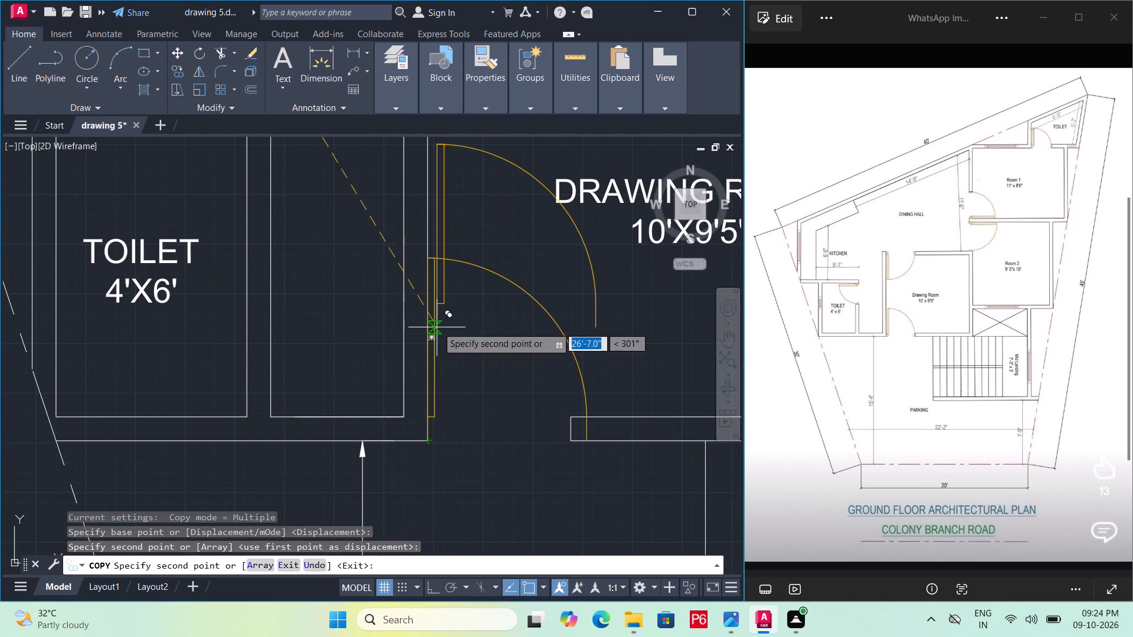
pyautogui.moveTo(530, 345); pyautogui.dragTo(273, 579, button='middle')
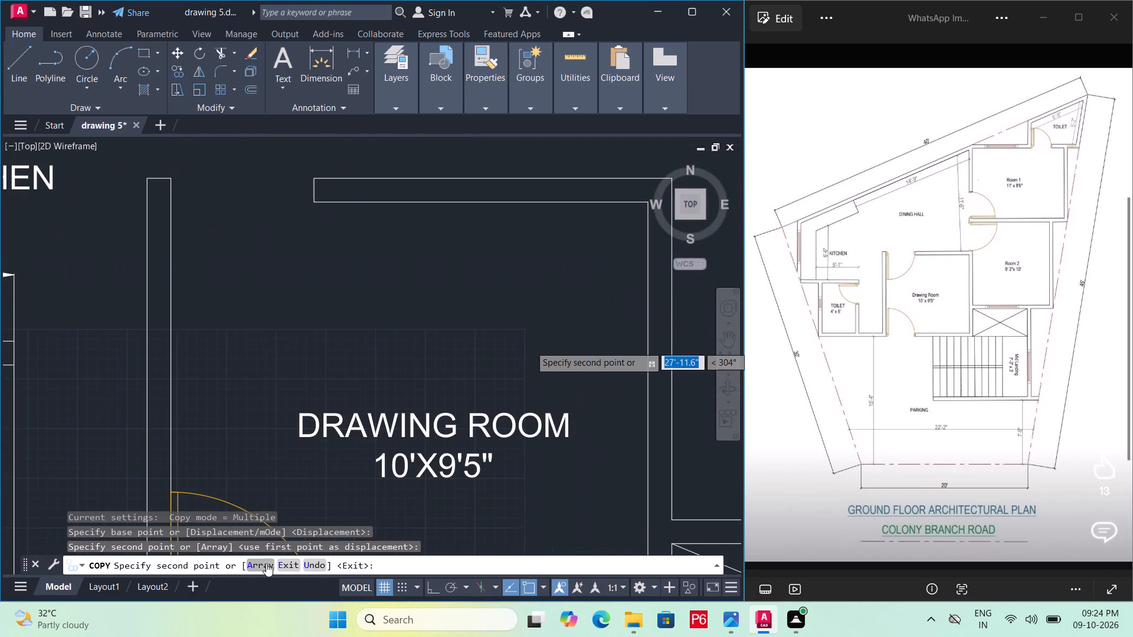
pyautogui.scroll(-2, 263, 562)
pyautogui.scroll(-3, 331, 463)
pyautogui.scroll(3, 470, 268)
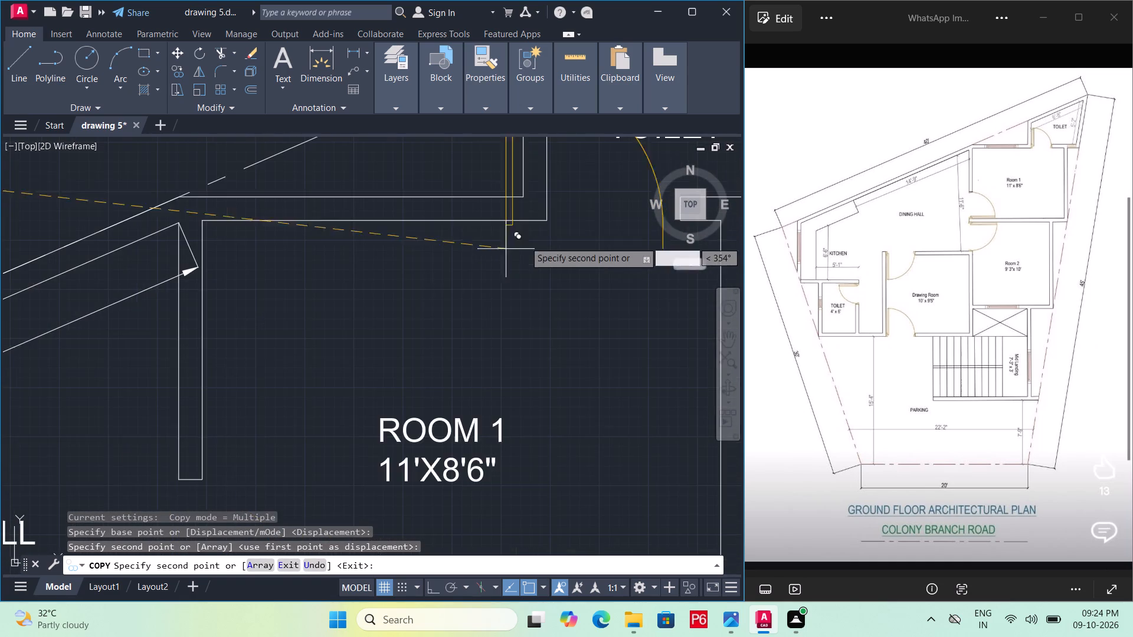
pyautogui.moveTo(581, 232); pyautogui.dragTo(434, 414, button='middle')
pyautogui.click(407, 400)
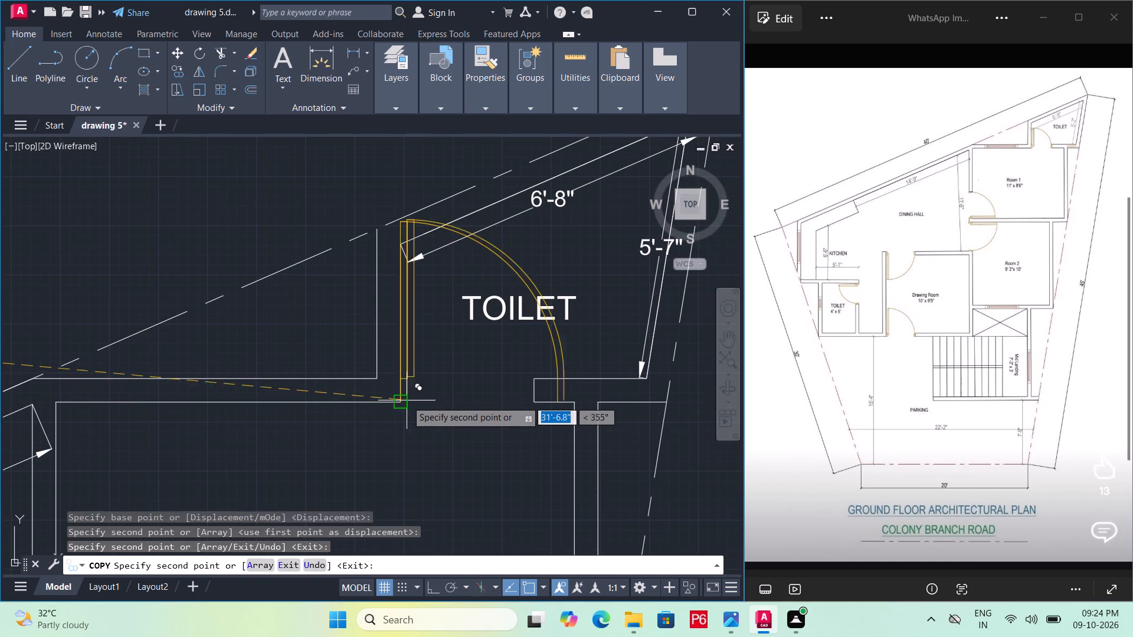
pyautogui.scroll(-3, 430, 445)
pyautogui.moveTo(448, 421); pyautogui.dragTo(466, 370, button='middle')
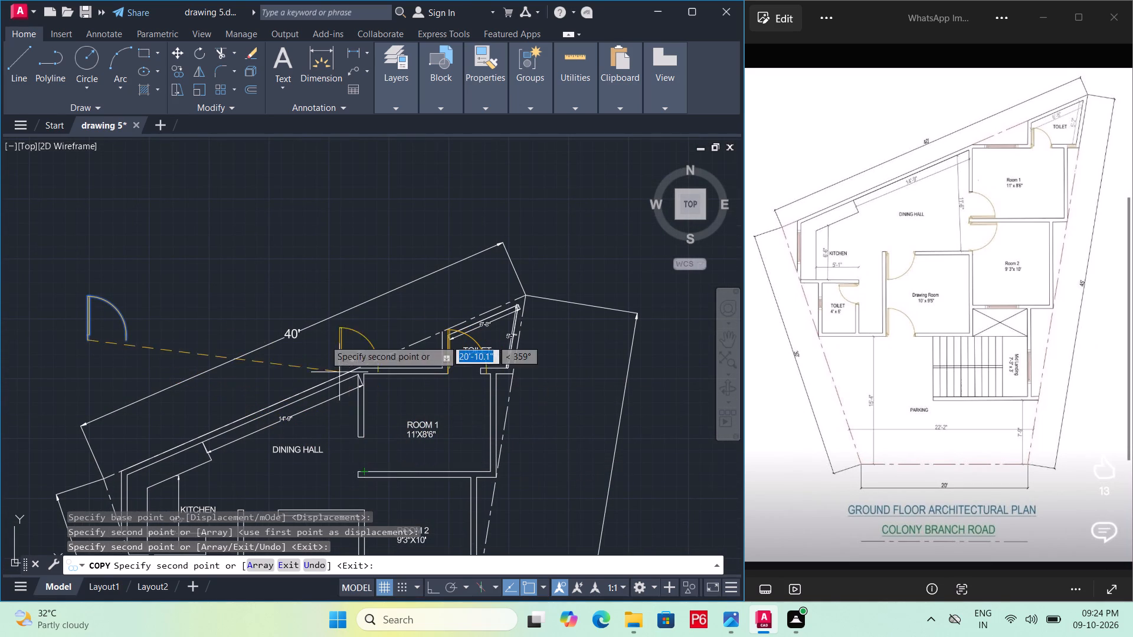
# Place a spare copy of the door in the empty area above the plan and finish copying.
pyautogui.click(195, 254)
pyautogui.press('Escape')
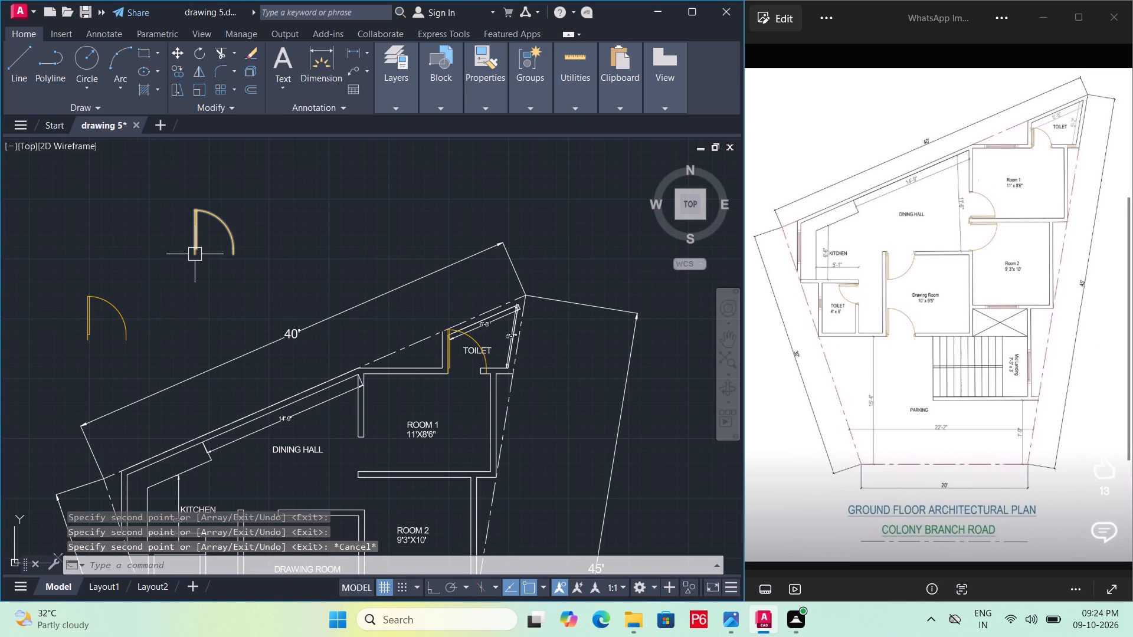
# Rotate the spare door copy 270° about its lower hinge-side end, with Ortho on.
pyautogui.click(195, 254)
pyautogui.write('RO')
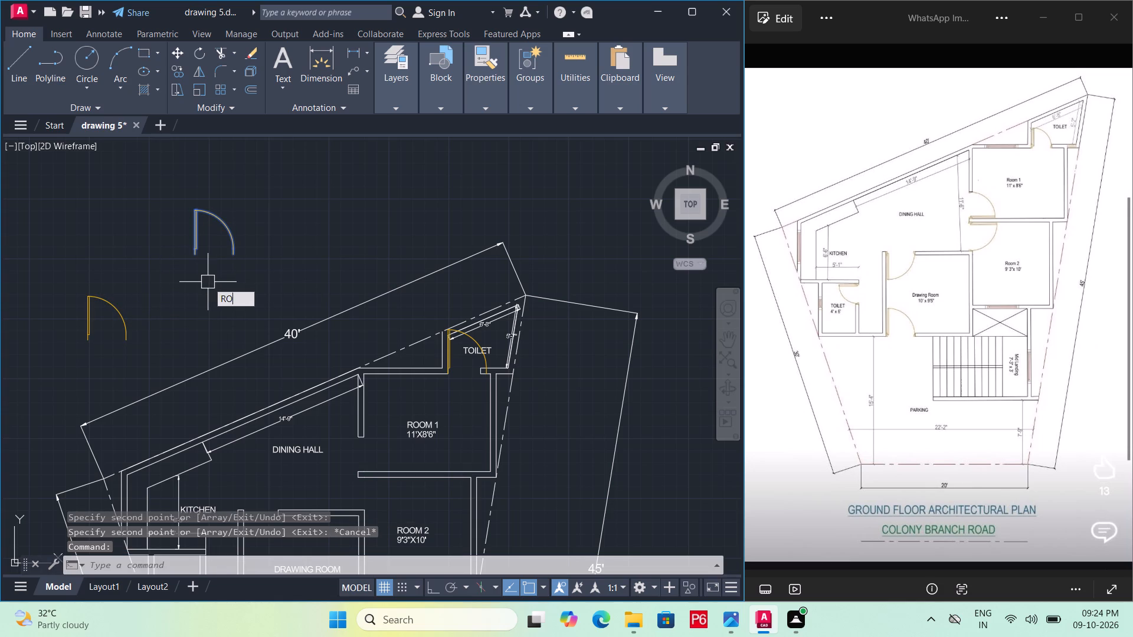
pyautogui.press('space')
pyautogui.click(194, 252)
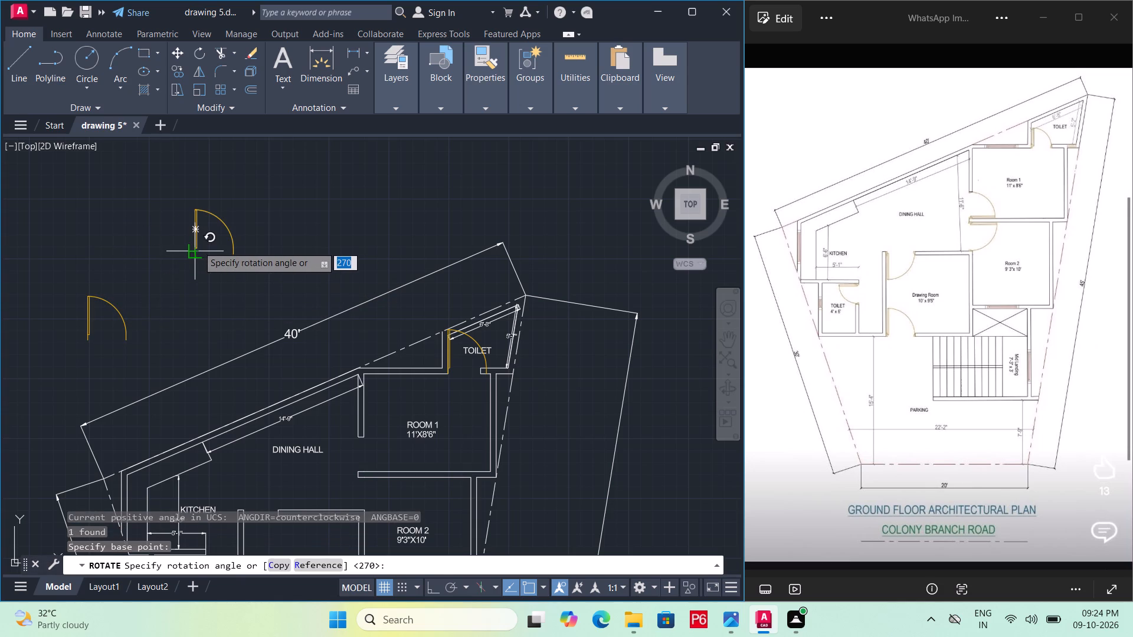
pyautogui.press('F8')
pyautogui.click(192, 310)
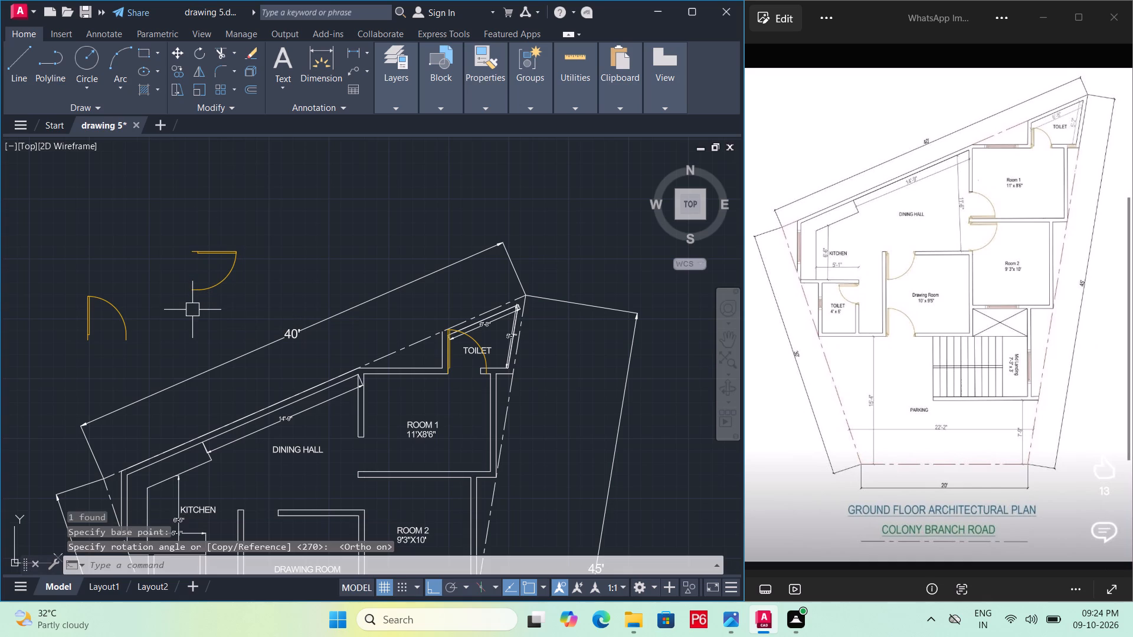
# Copy the original upright door straight up by about 10'-10" into the empty area outside the plan.
pyautogui.click(106, 311)
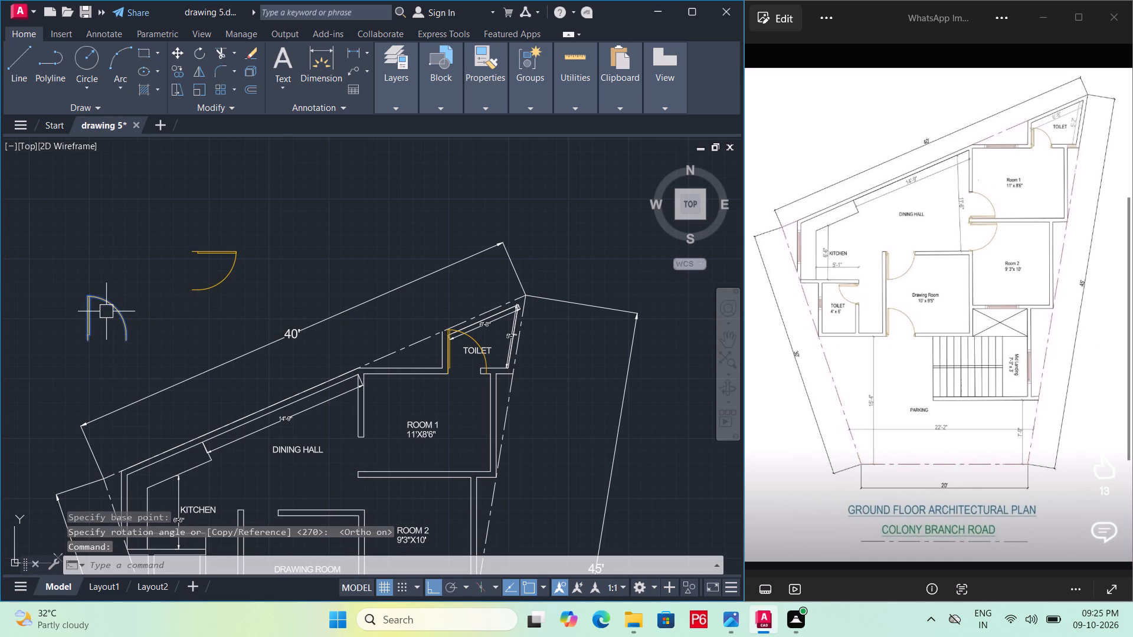
pyautogui.write('CO')
pyautogui.press('space')
pyautogui.click(135, 337)
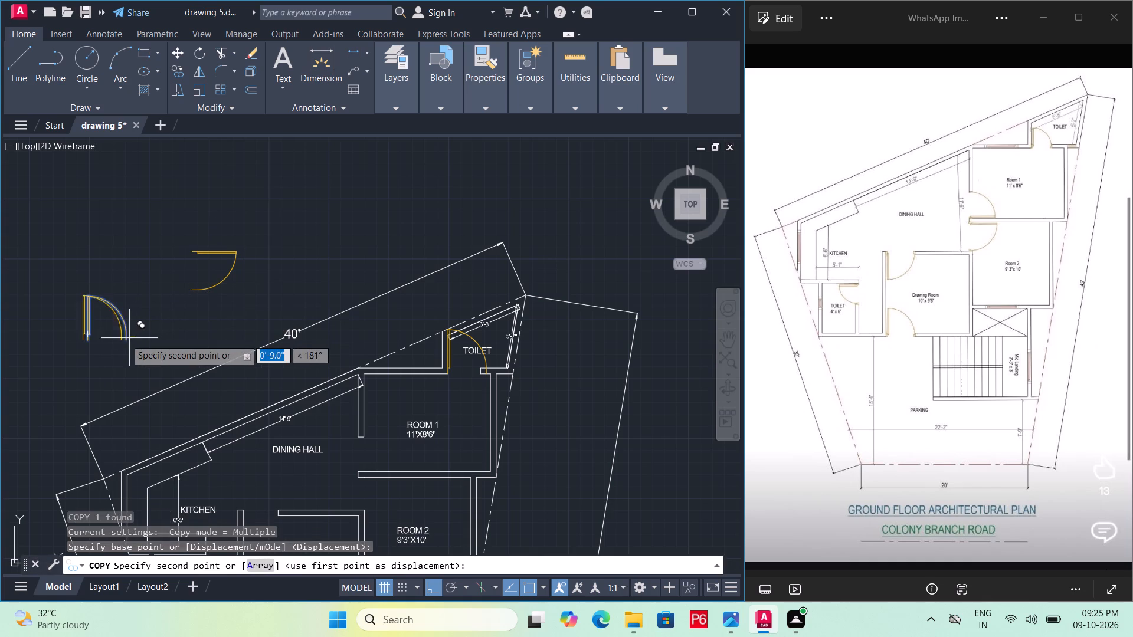
pyautogui.click(138, 213)
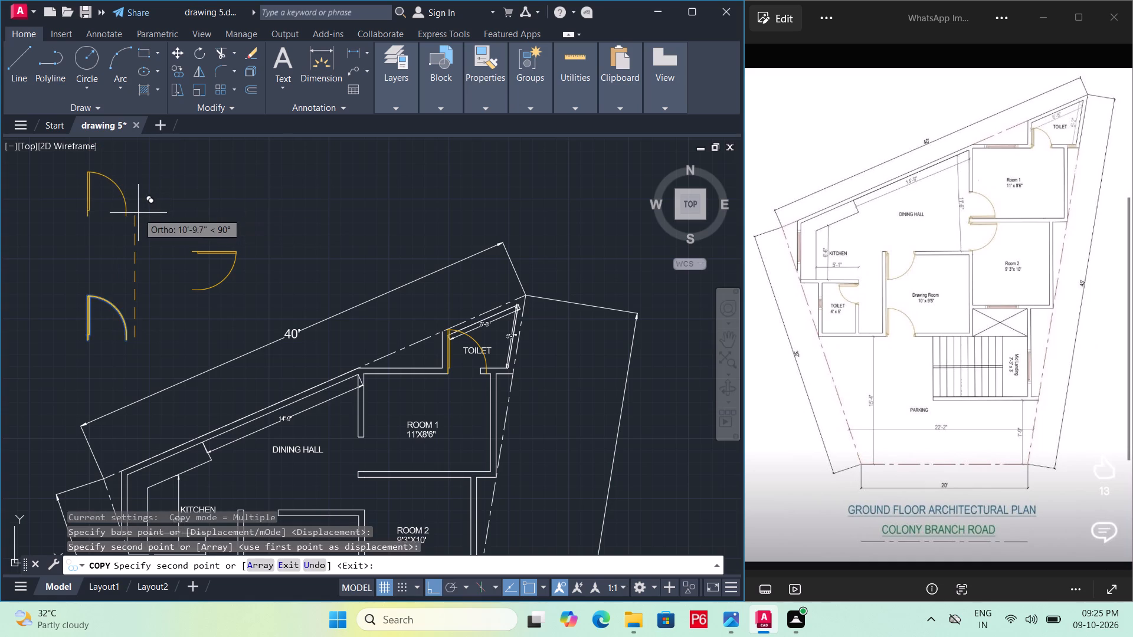
pyautogui.press('Escape')
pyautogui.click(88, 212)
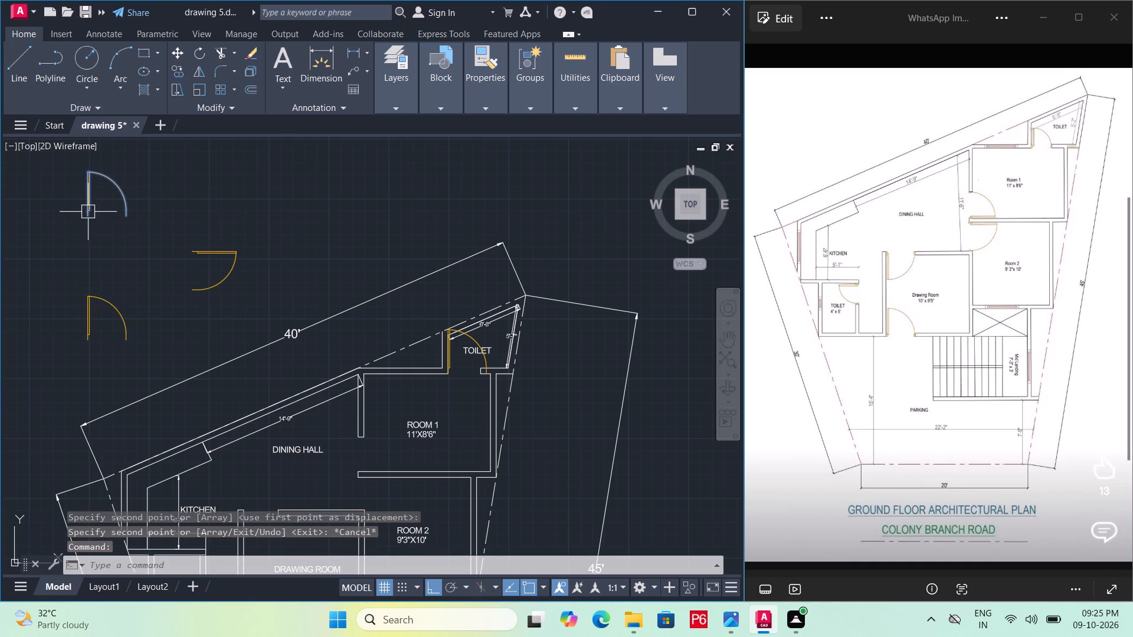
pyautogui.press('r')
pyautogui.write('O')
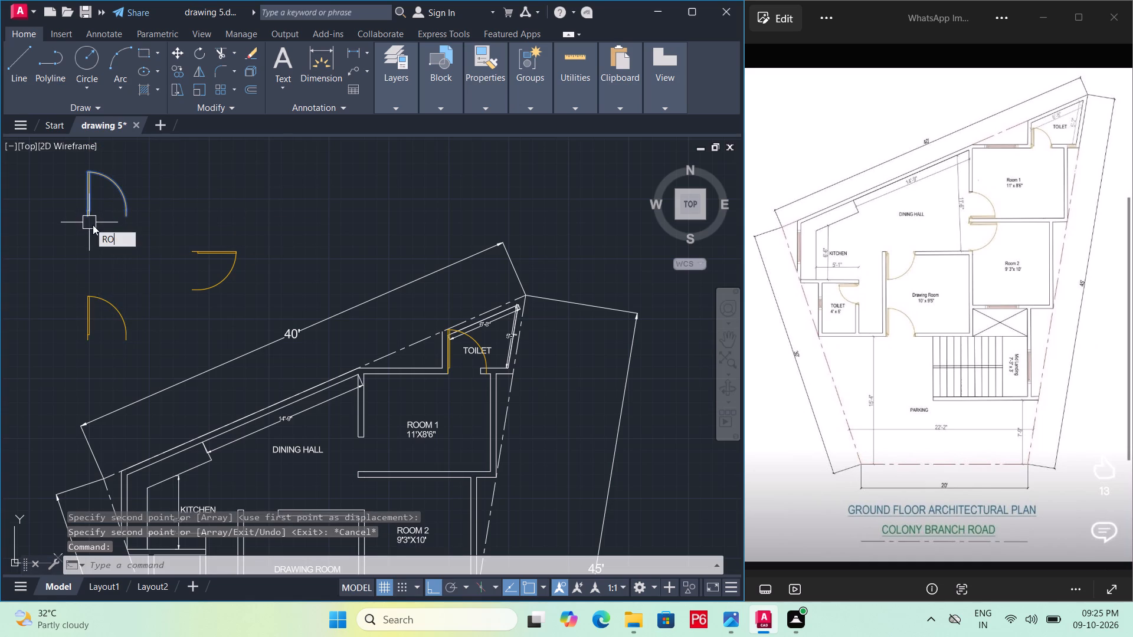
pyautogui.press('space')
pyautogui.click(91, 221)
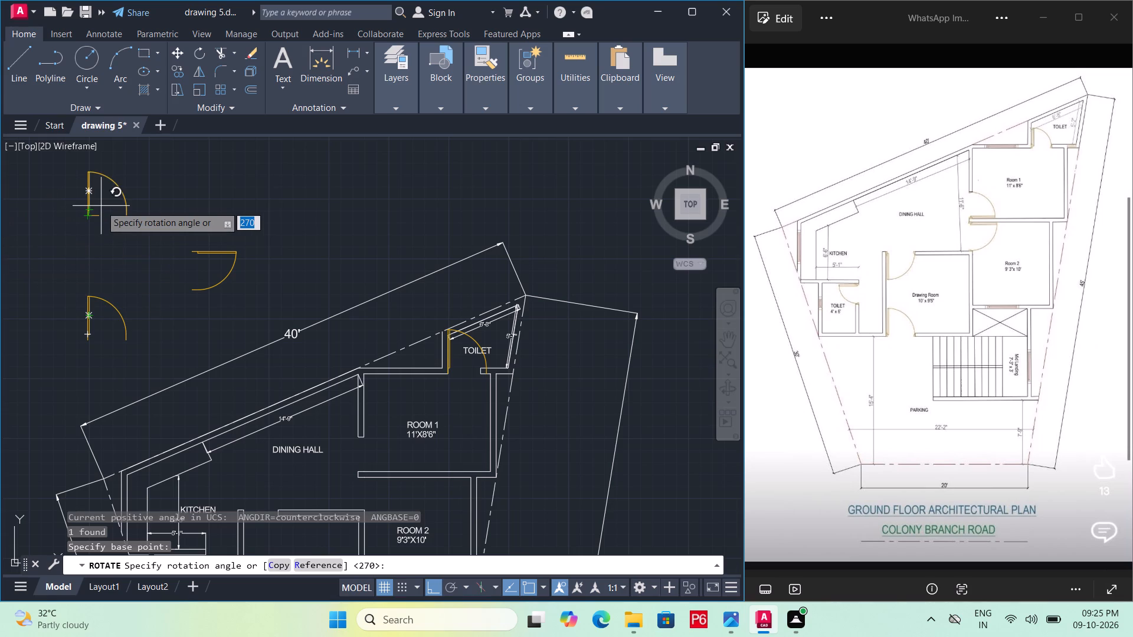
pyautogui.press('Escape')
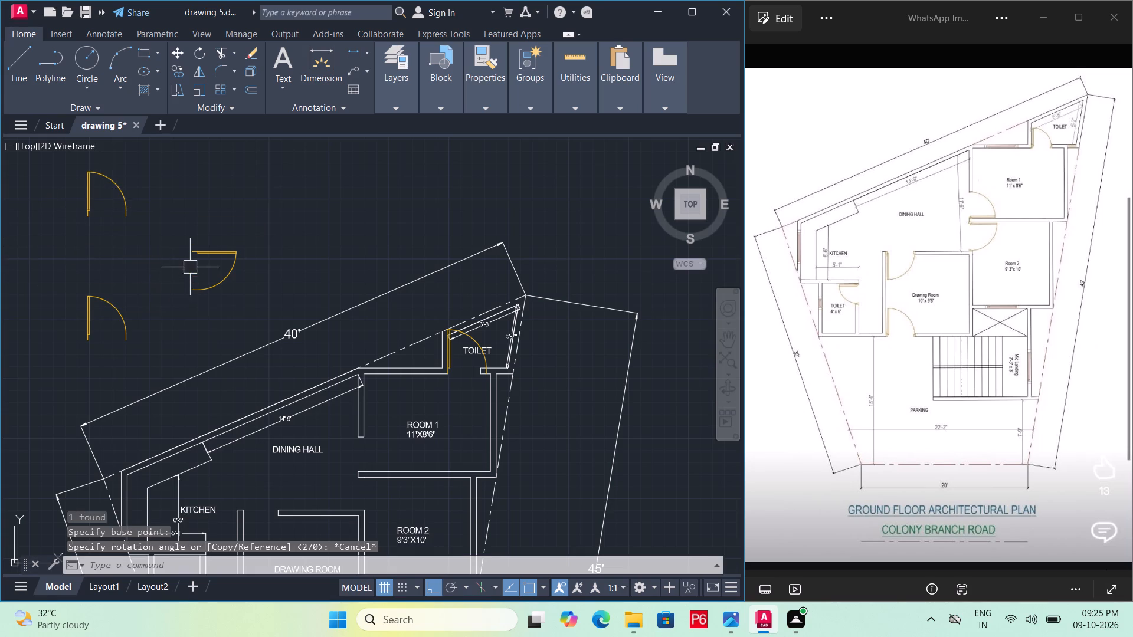
# Copy the rotated door from its hinge end to the lower dining-hall-side corner of the wall between Room 1 and Room 2.
pyautogui.click(191, 252)
pyautogui.write('CO')
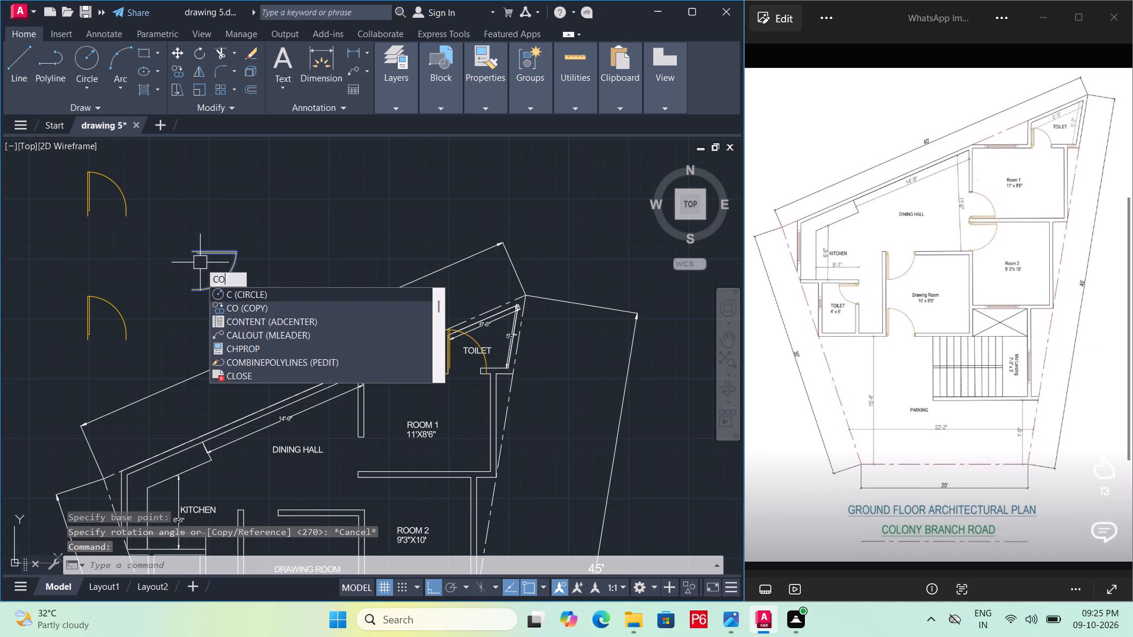
pyautogui.press('space')
pyautogui.scroll(2, 198, 257)
pyautogui.click(179, 242)
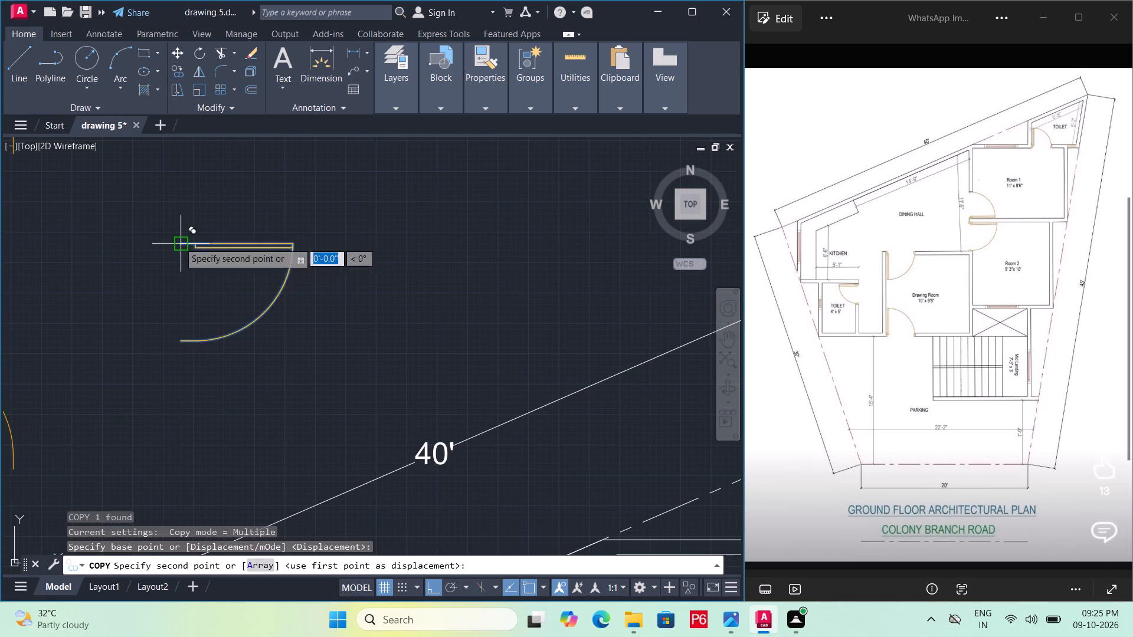
pyautogui.scroll(-3, 185, 279)
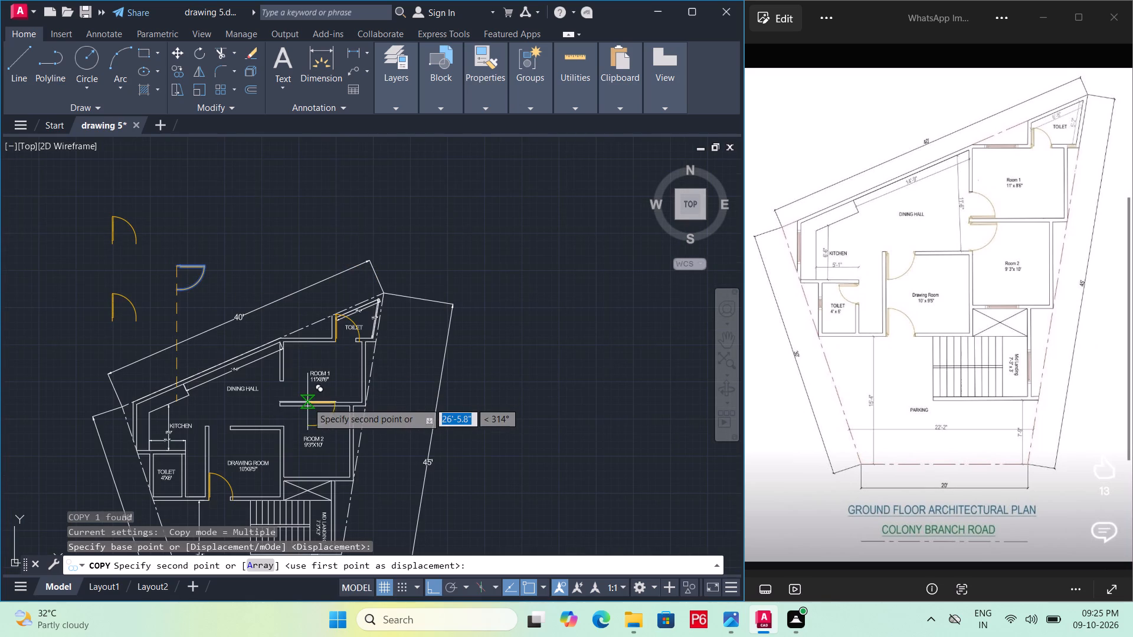
pyautogui.press('F8')
pyautogui.scroll(3, 301, 417)
pyautogui.moveTo(254, 421); pyautogui.dragTo(252, 421, button='middle')
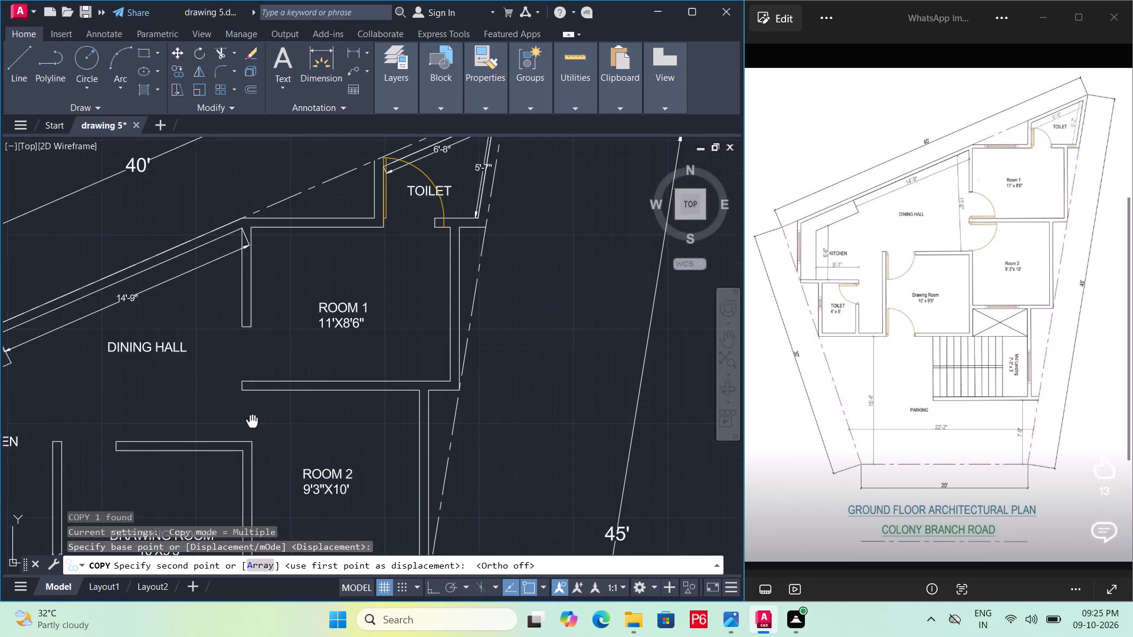
pyautogui.moveTo(252, 421); pyautogui.dragTo(304, 353, button='middle')
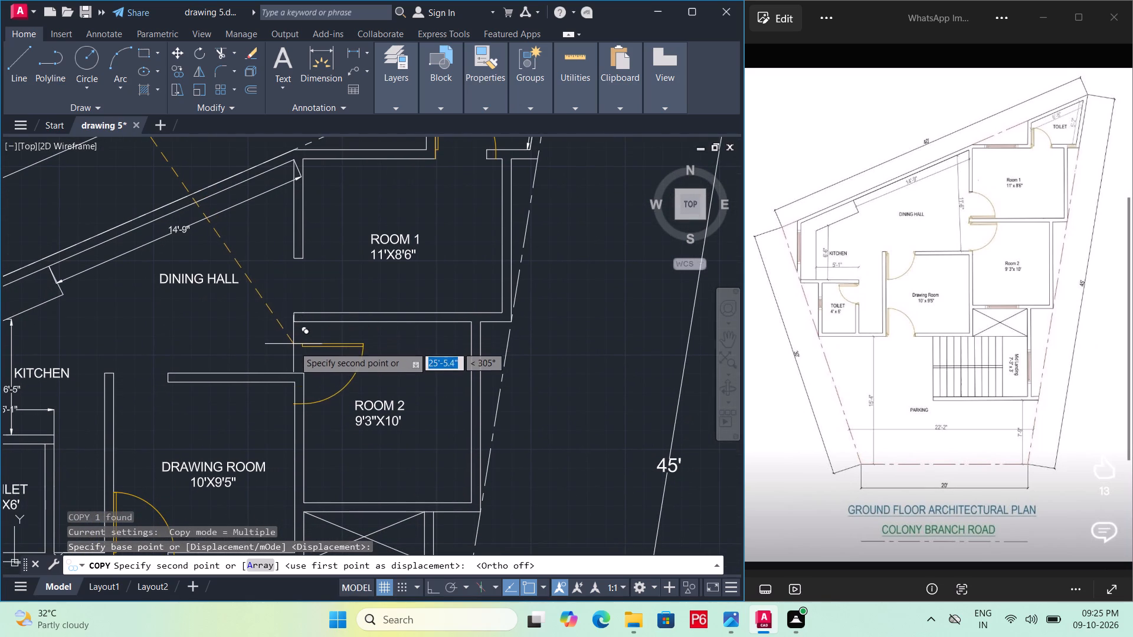
pyautogui.scroll(2, 302, 336)
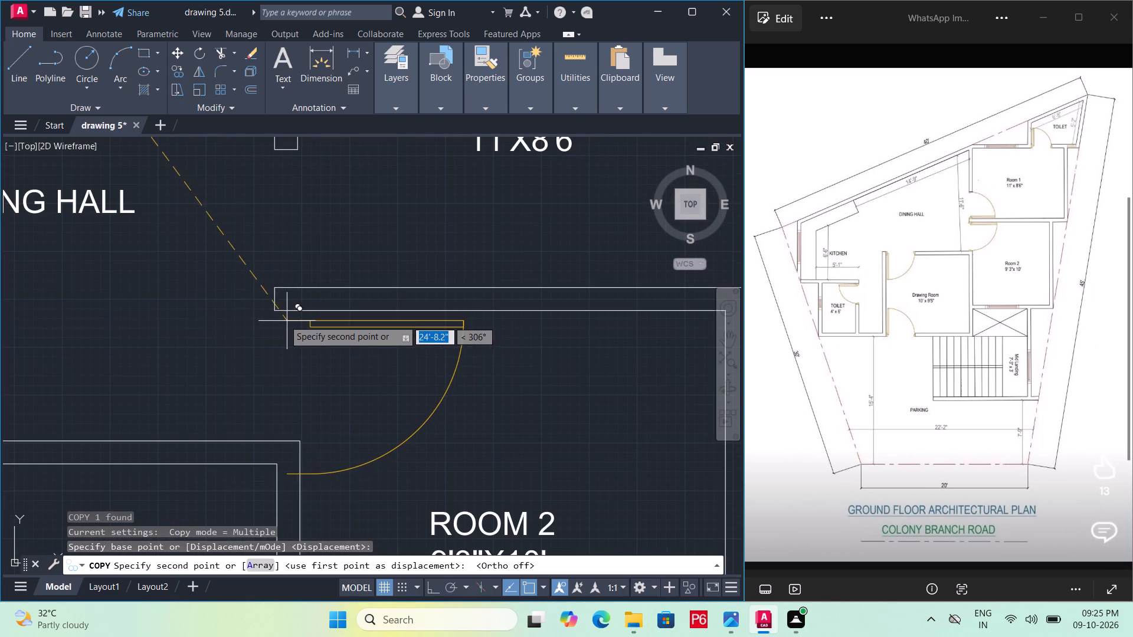
pyautogui.click(270, 314)
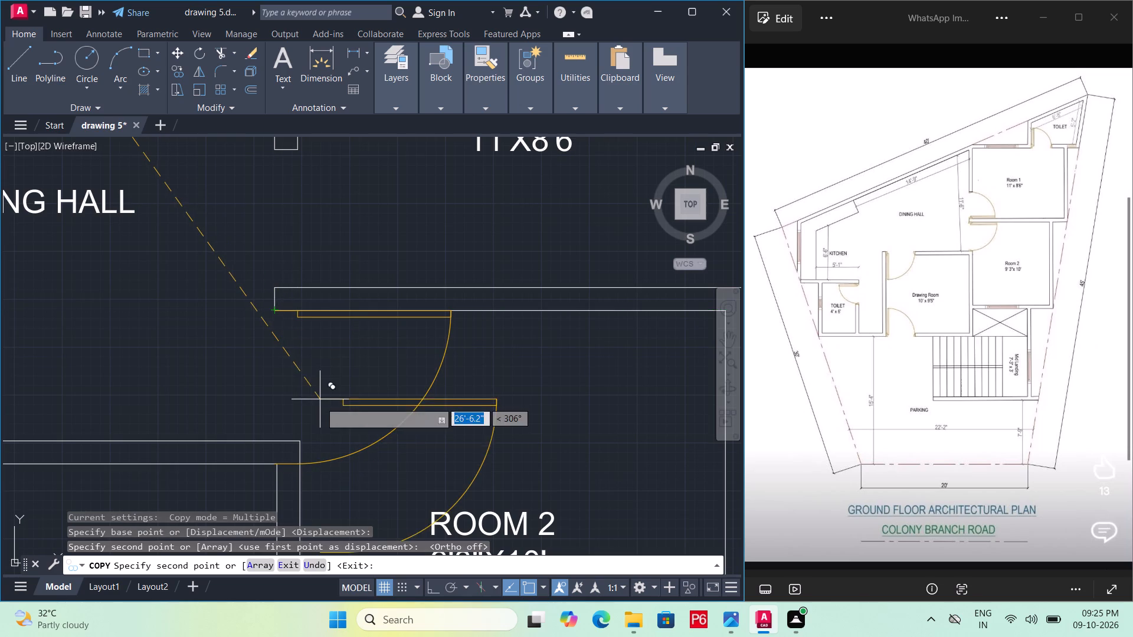
pyautogui.press('Escape')
# Save the drawing.
pyautogui.hotkey('ctrl', 's')
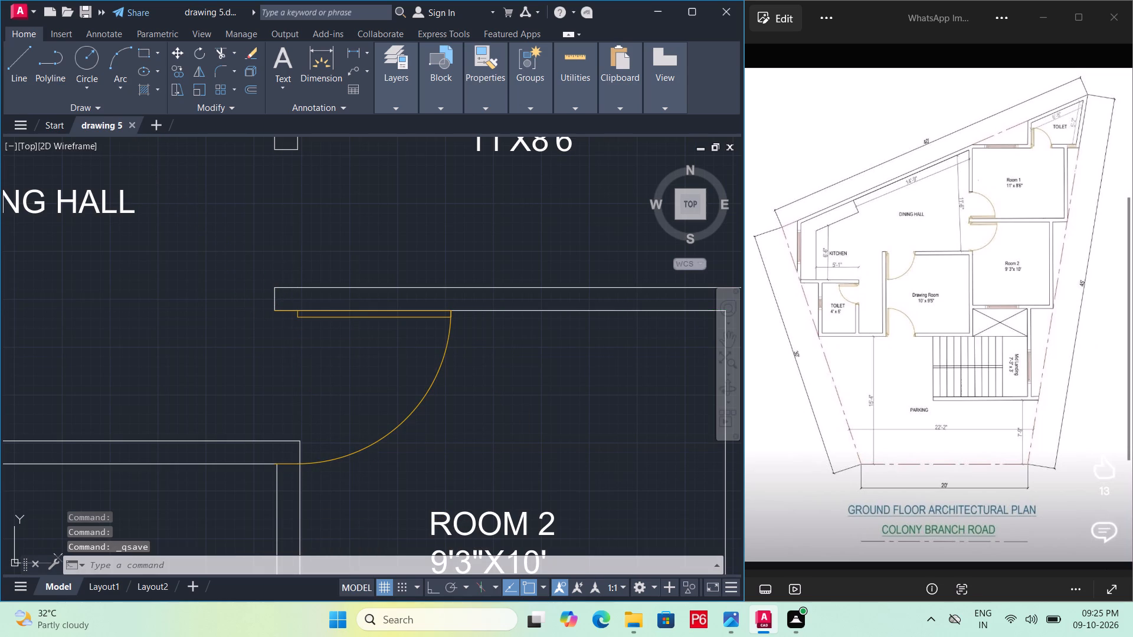
pyautogui.hotkey('ctrl', 's')
# Draw a line about 6" long across the 4'X6' toilet's drawing-room-side wall, level with the inner face of its kitchen wall.
pyautogui.scroll(-2, 329, 409)
pyautogui.moveTo(329, 409); pyautogui.dragTo(365, 444, button='middle')
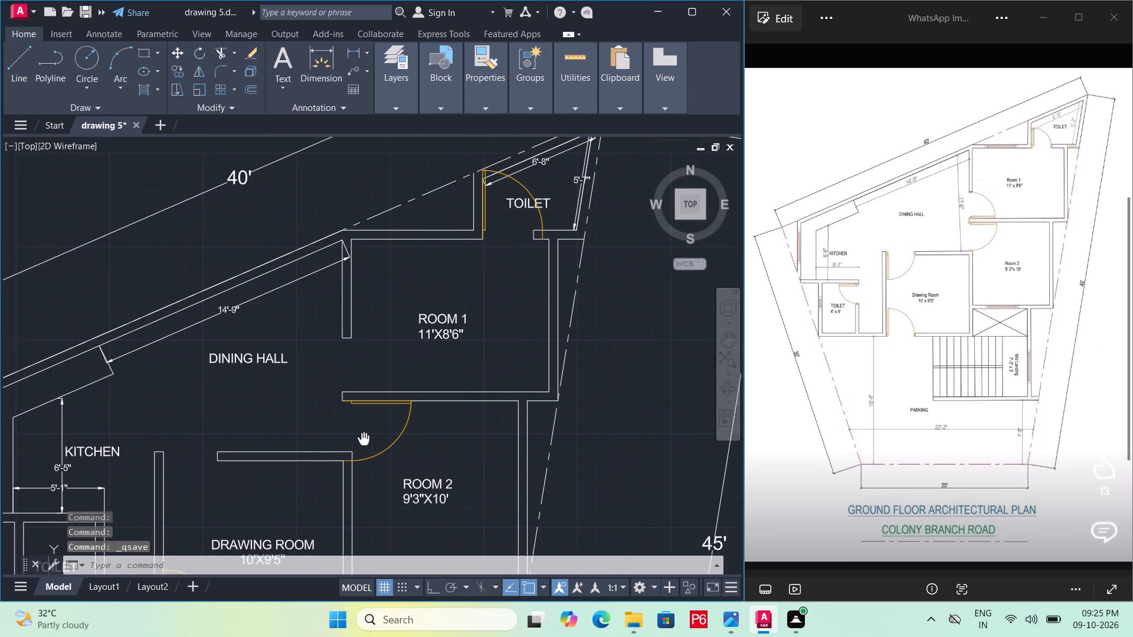
pyautogui.moveTo(365, 444); pyautogui.dragTo(370, 451, button='middle')
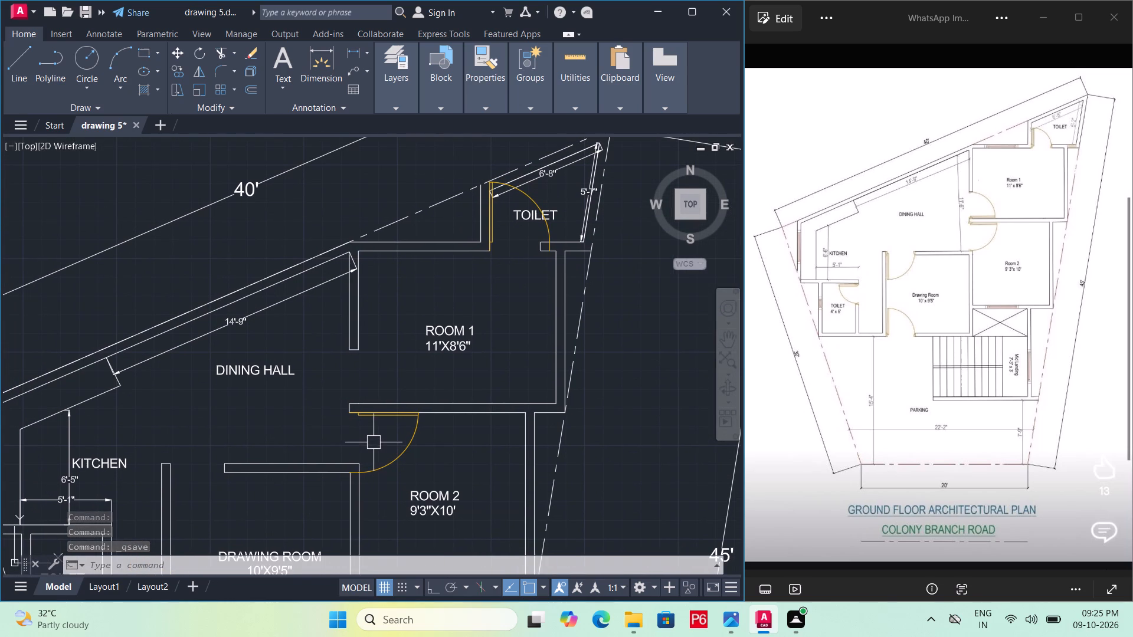
pyautogui.moveTo(372, 407); pyautogui.dragTo(407, 357, button='middle')
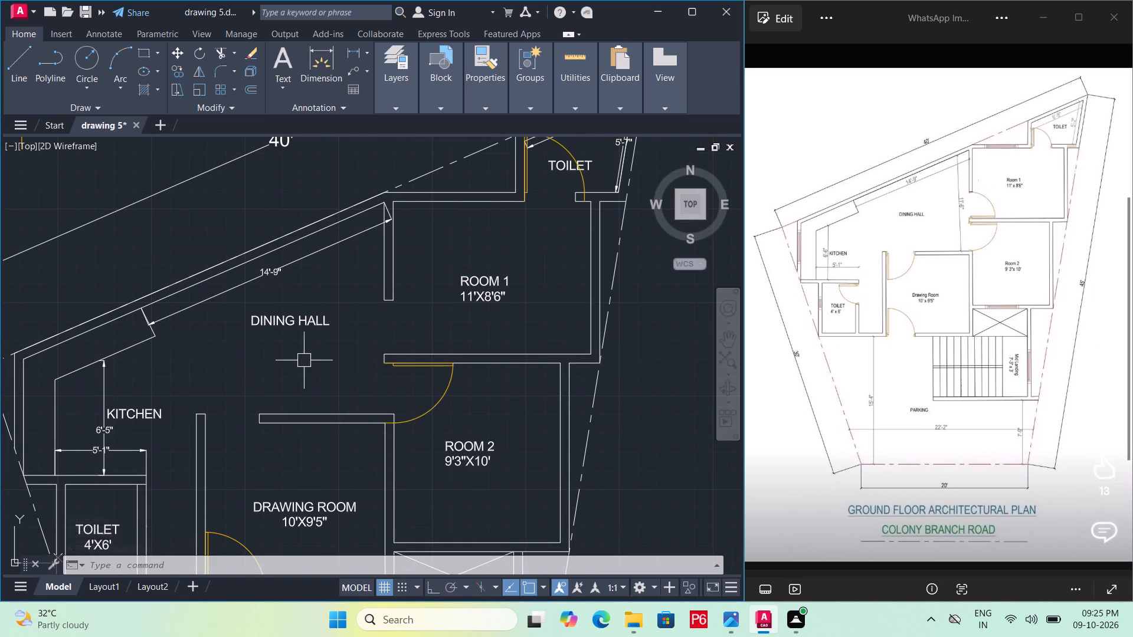
pyautogui.moveTo(304, 360); pyautogui.dragTo(405, 262, button='middle')
pyautogui.scroll(-1, 405, 262)
pyautogui.scroll(2, 268, 377)
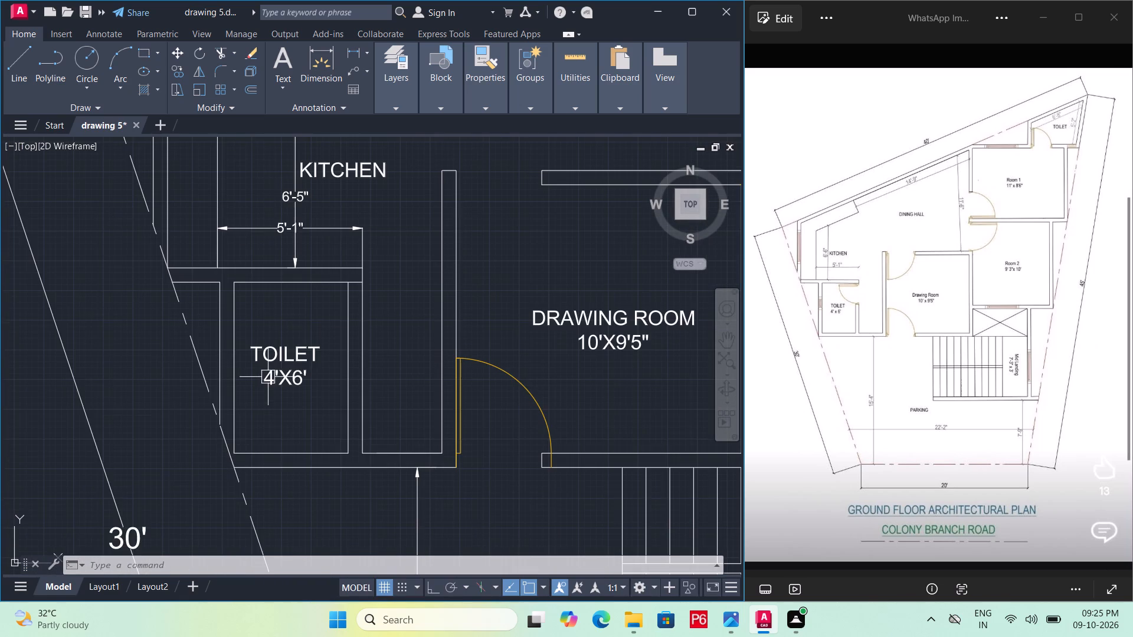
pyautogui.press('Escape')
pyautogui.scroll(3, 299, 373)
pyautogui.moveTo(433, 274); pyautogui.dragTo(350, 400, button='middle')
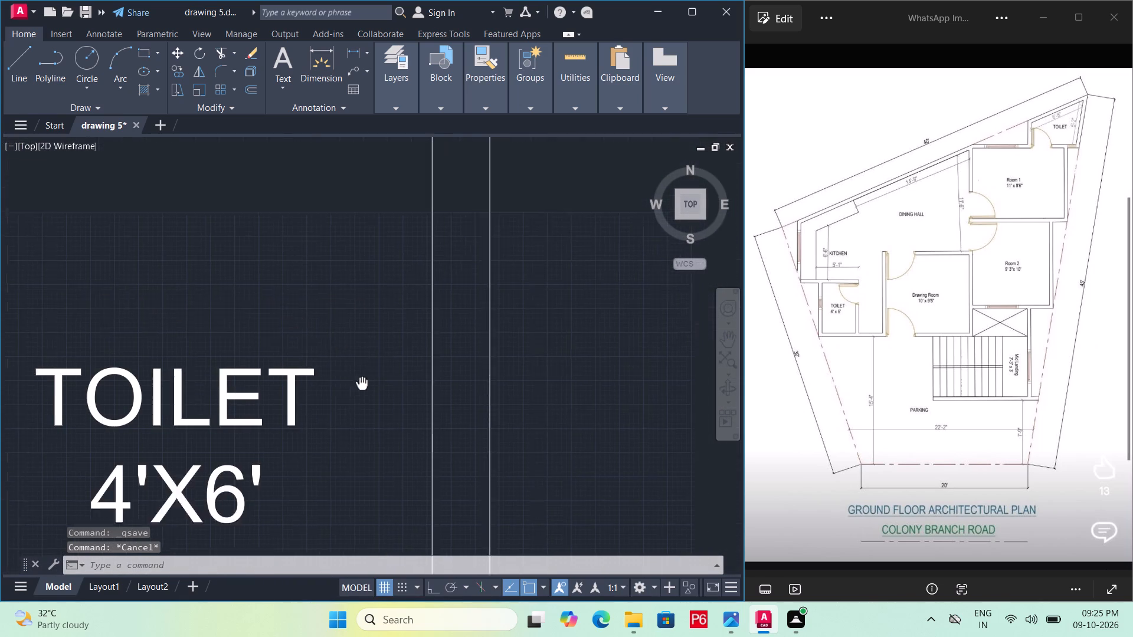
pyautogui.moveTo(350, 400); pyautogui.dragTo(329, 425, button='middle')
pyautogui.moveTo(405, 307); pyautogui.dragTo(342, 408, button='middle')
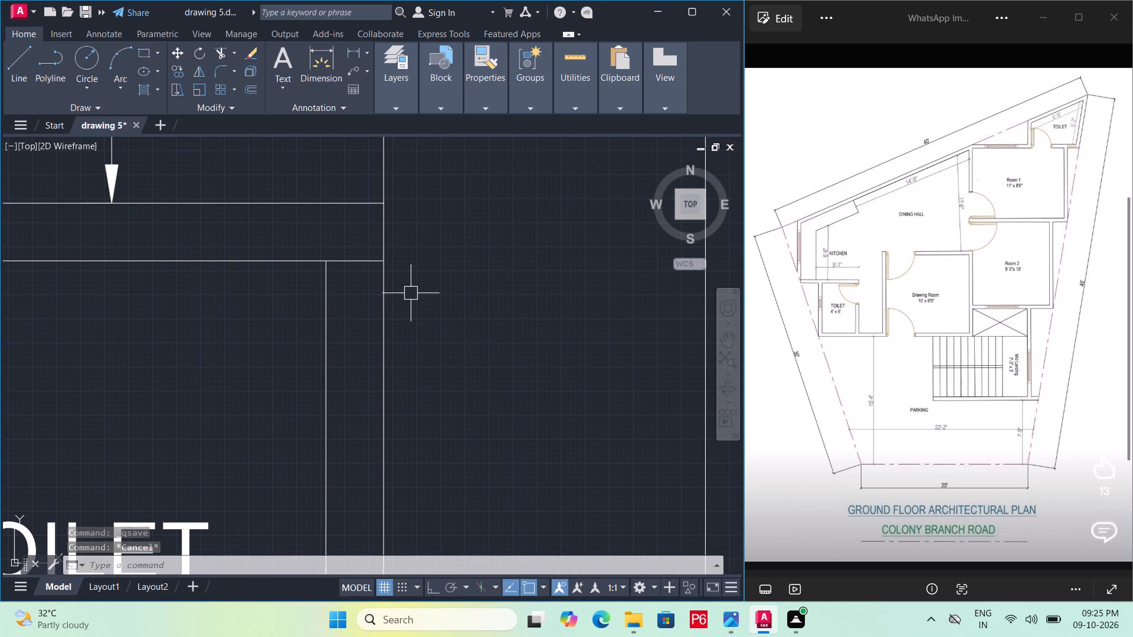
pyautogui.write('L')
pyautogui.press('space')
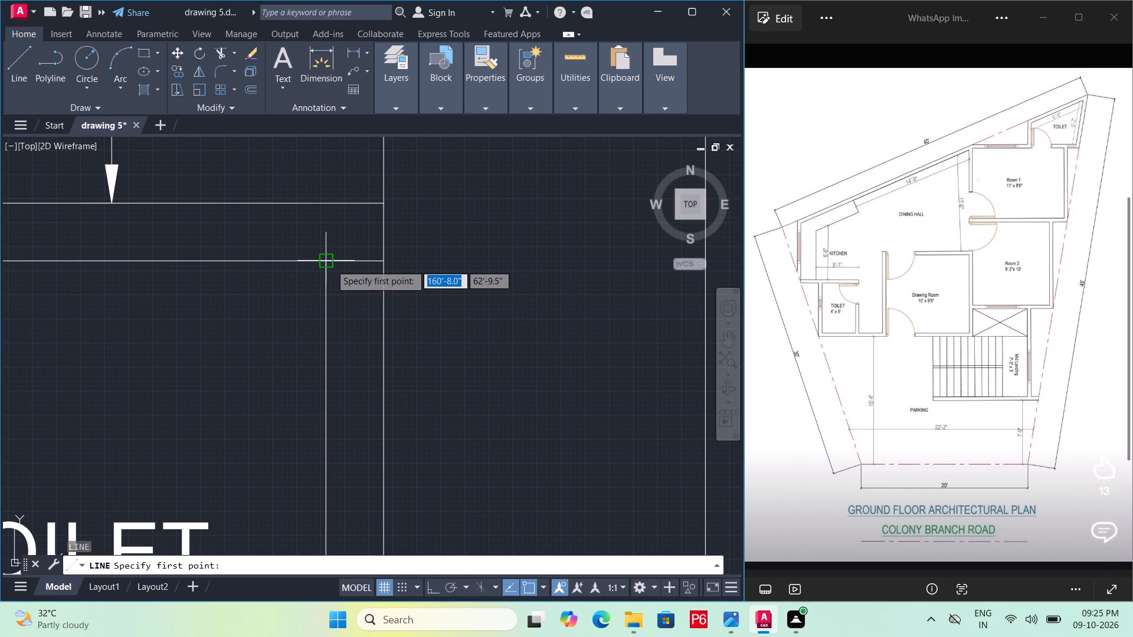
pyautogui.click(330, 264)
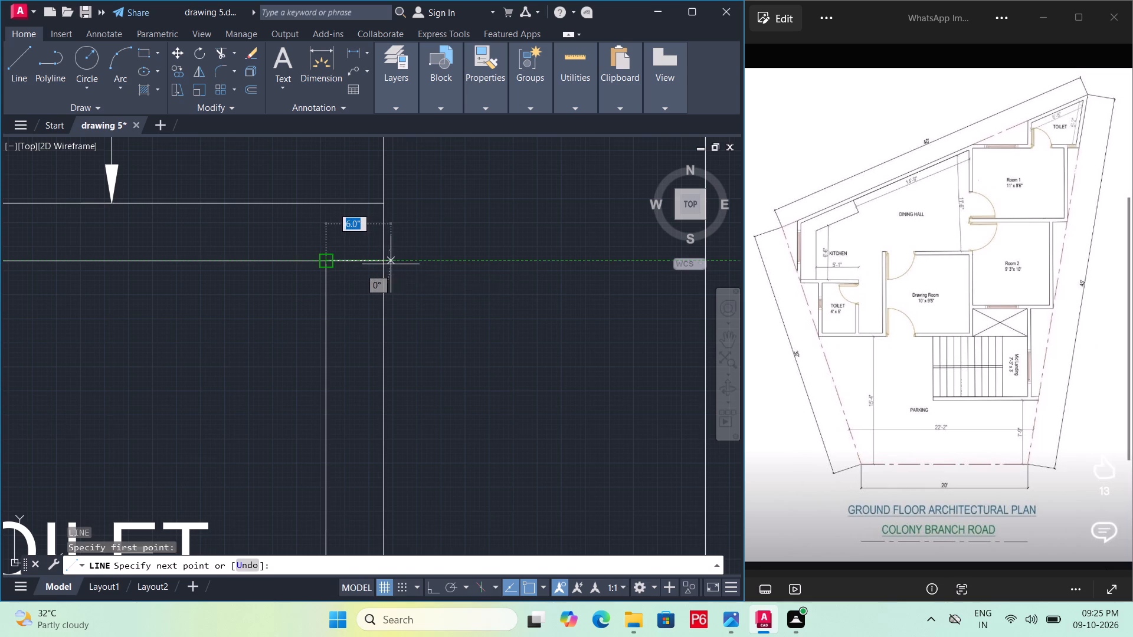
pyautogui.click(390, 264)
pyautogui.press('space')
pyautogui.press('Escape')
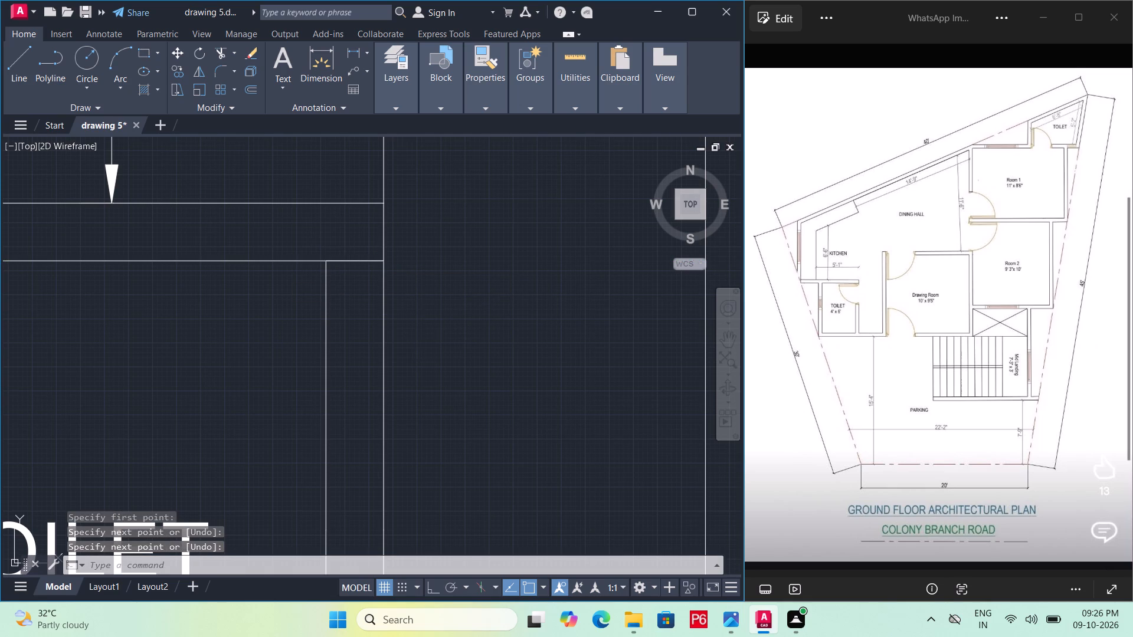
# Offset the short line across the toilet wall 2'4" downward to mark the other end of the door opening.
pyautogui.press('o')
pyautogui.press('Return')
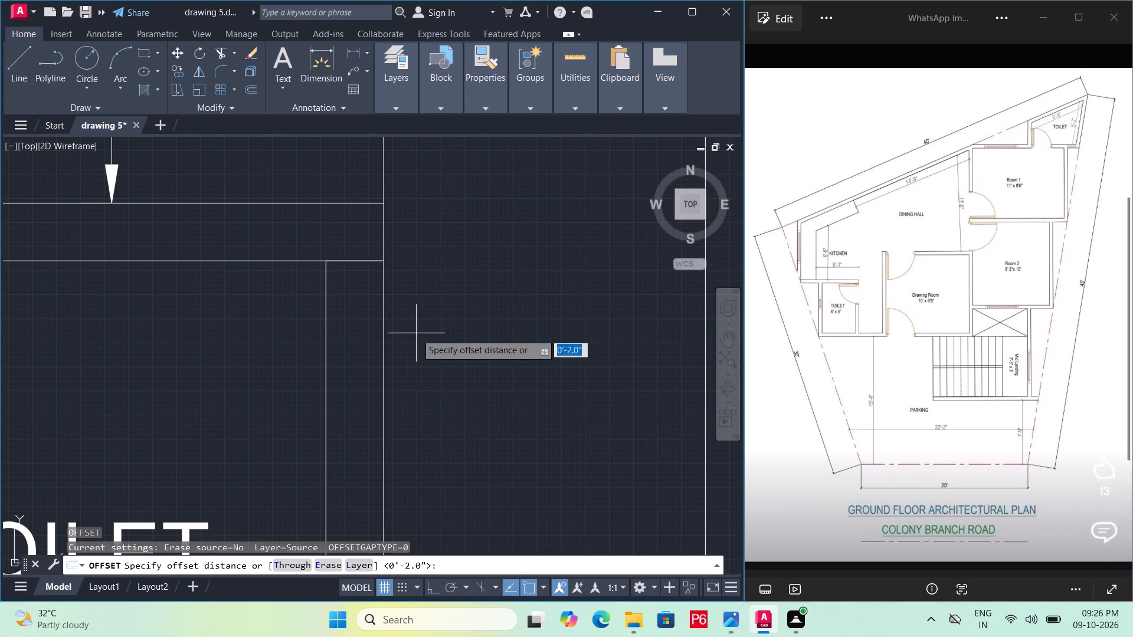
pyautogui.press('2')
pyautogui.write('\'4"')
pyautogui.press('Return')
pyautogui.click(358, 258)
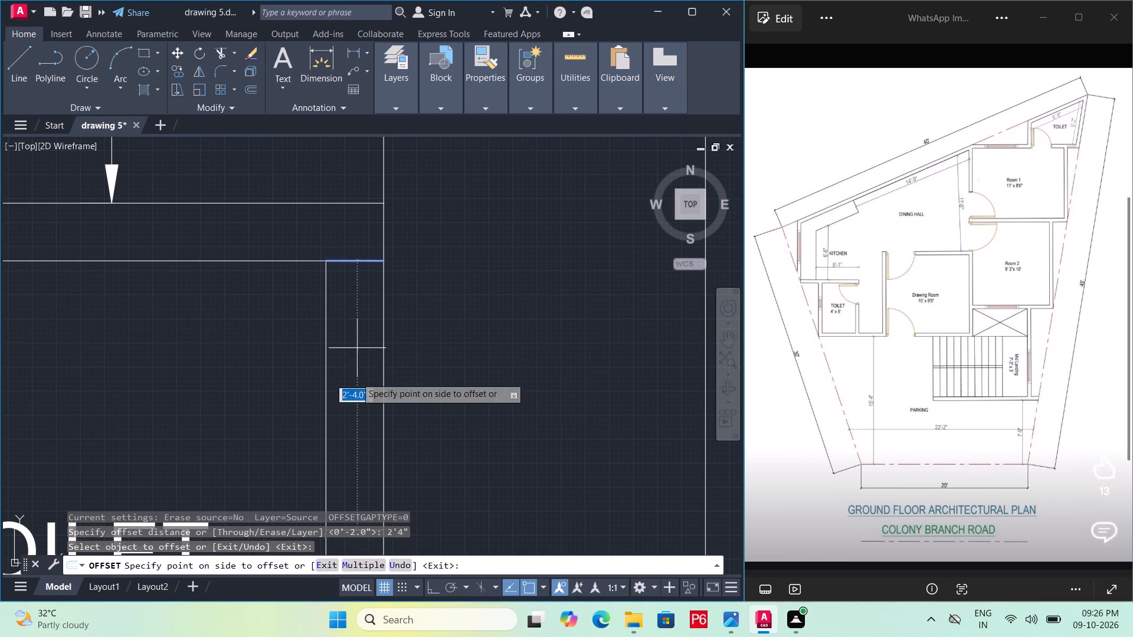
pyautogui.click(356, 380)
pyautogui.scroll(-2, 361, 286)
pyautogui.moveTo(359, 280); pyautogui.dragTo(353, 218, button='middle')
pyautogui.press('Escape')
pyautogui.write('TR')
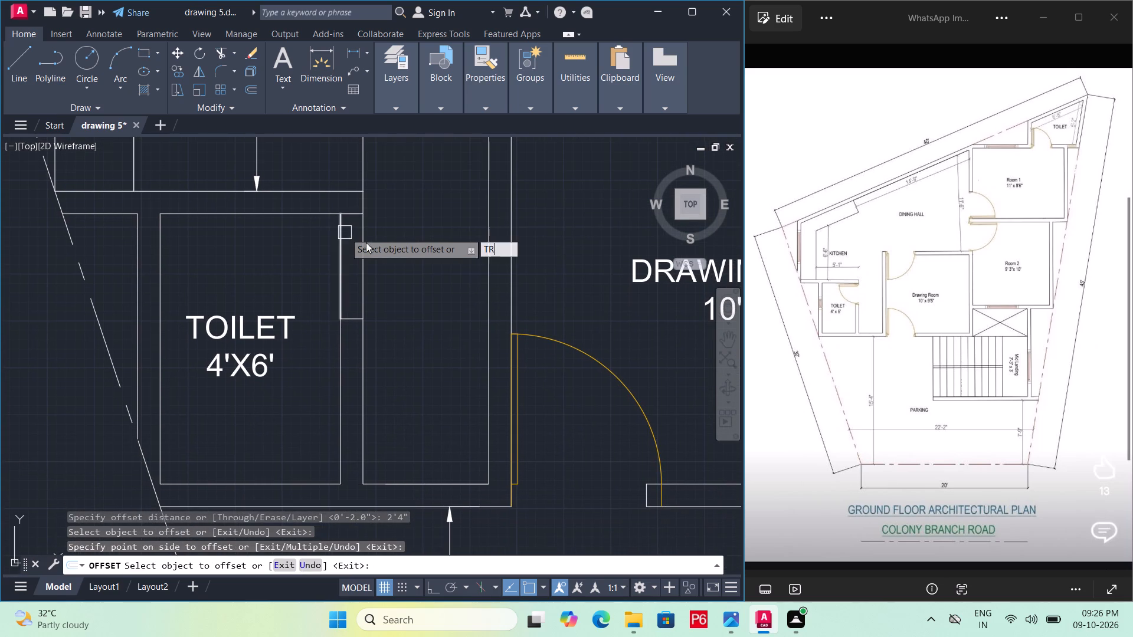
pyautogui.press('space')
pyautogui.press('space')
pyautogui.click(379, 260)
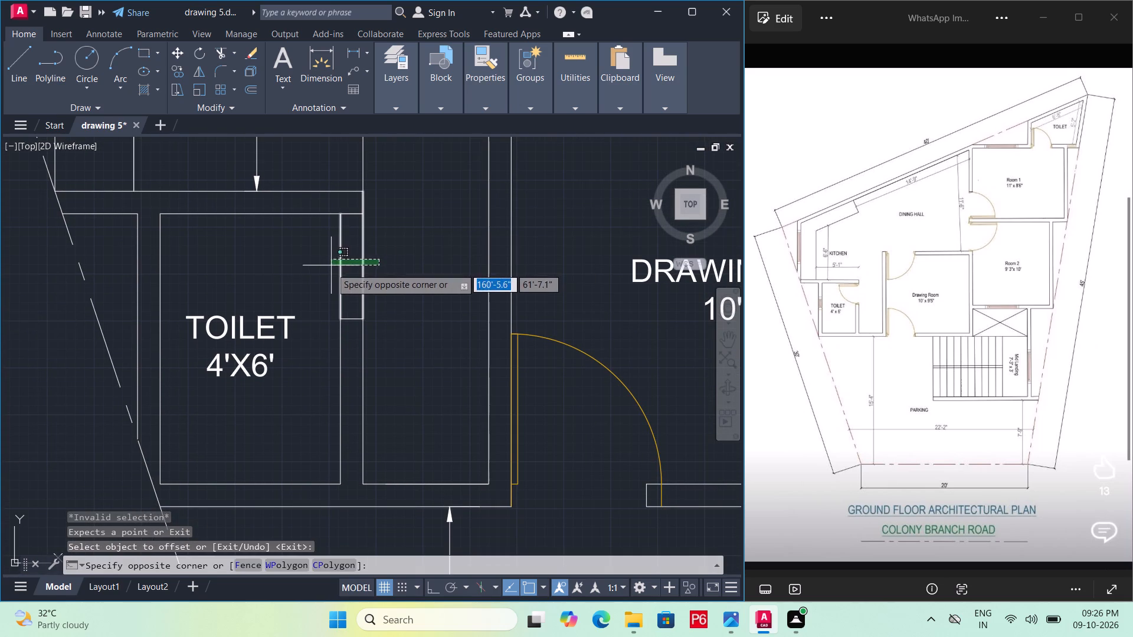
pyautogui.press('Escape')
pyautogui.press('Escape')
# Trim both wall lines between the two marks to open the doorway into the 4'X6' toilet.
pyautogui.write('TR')
pyautogui.press('space')
pyautogui.press('space')
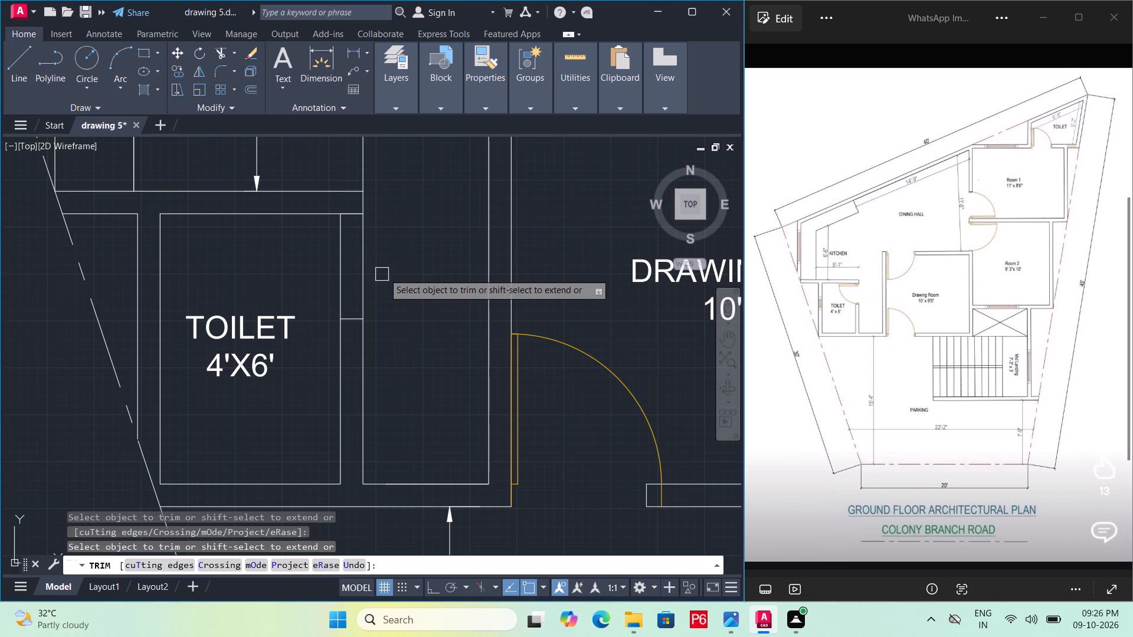
pyautogui.click(384, 273)
pyautogui.click(332, 273)
pyautogui.press('Escape')
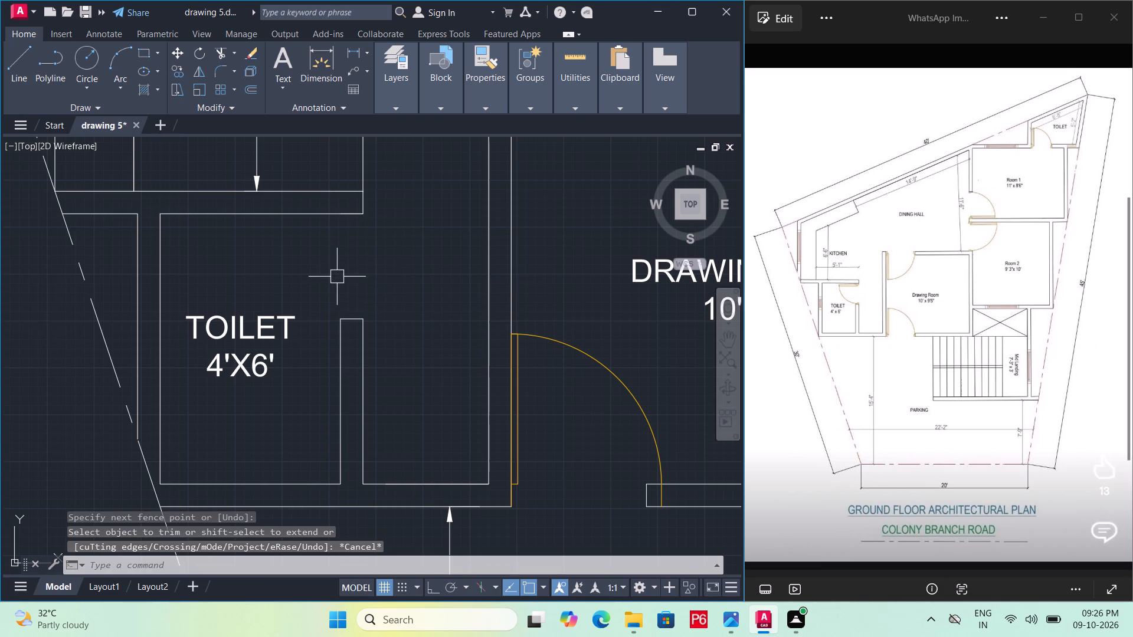
# Save the drawing with the toilet door opening.
pyautogui.hotkey('ctrl', 's')
pyautogui.hotkey('ctrl', 's')
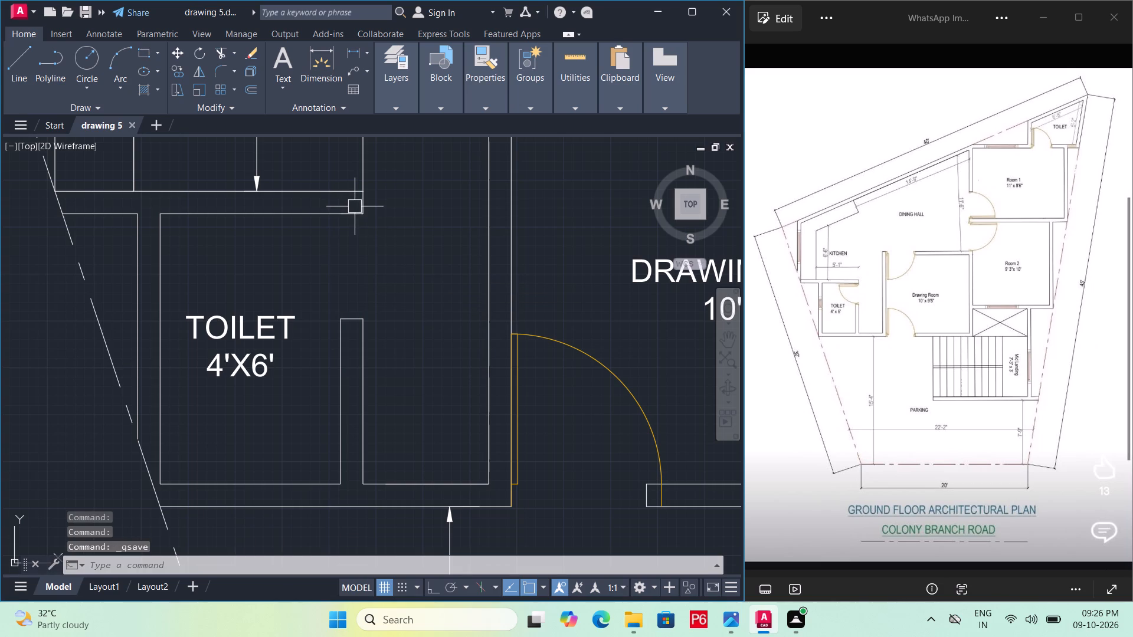
# Erase the leftover short marking line at the kitchen-wall end of the 4'X6' toilet's door opening.
pyautogui.click(355, 209)
pyautogui.press('Delete')
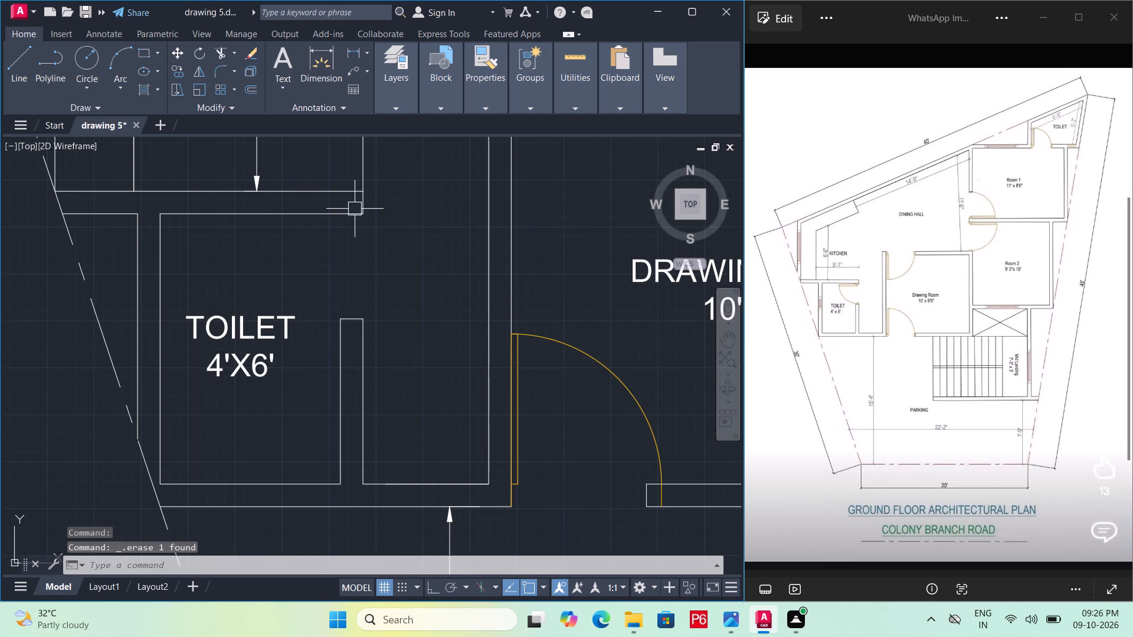
# Mirror the spare horizontal door block above the plan about a horizontal line, erasing the source block.
pyautogui.moveTo(389, 318); pyautogui.dragTo(349, 436, button='middle')
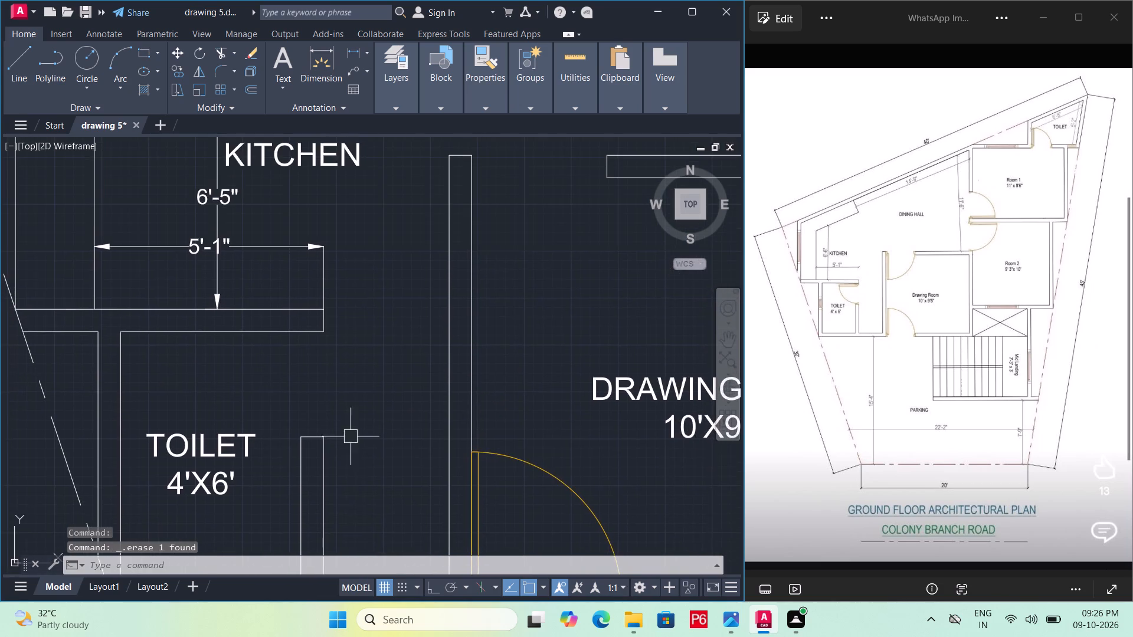
pyautogui.scroll(-1, 374, 422)
pyautogui.moveTo(475, 366); pyautogui.dragTo(289, 412, button='middle')
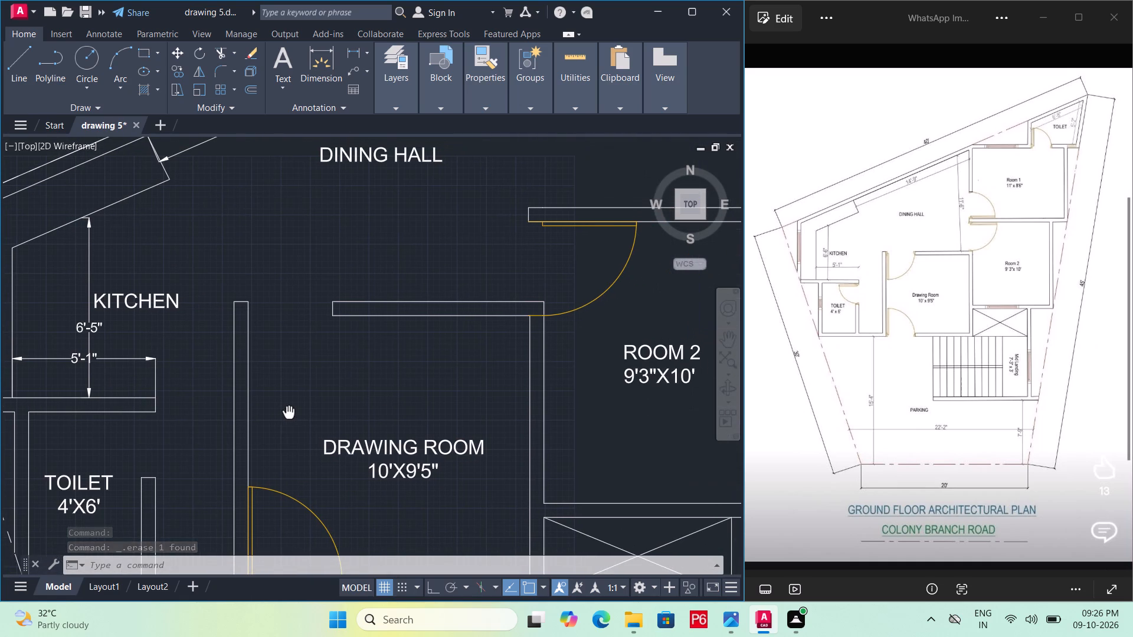
pyautogui.moveTo(289, 412); pyautogui.dragTo(377, 401, button='middle')
pyautogui.scroll(-2, 380, 412)
pyautogui.moveTo(297, 375); pyautogui.dragTo(343, 516, button='middle')
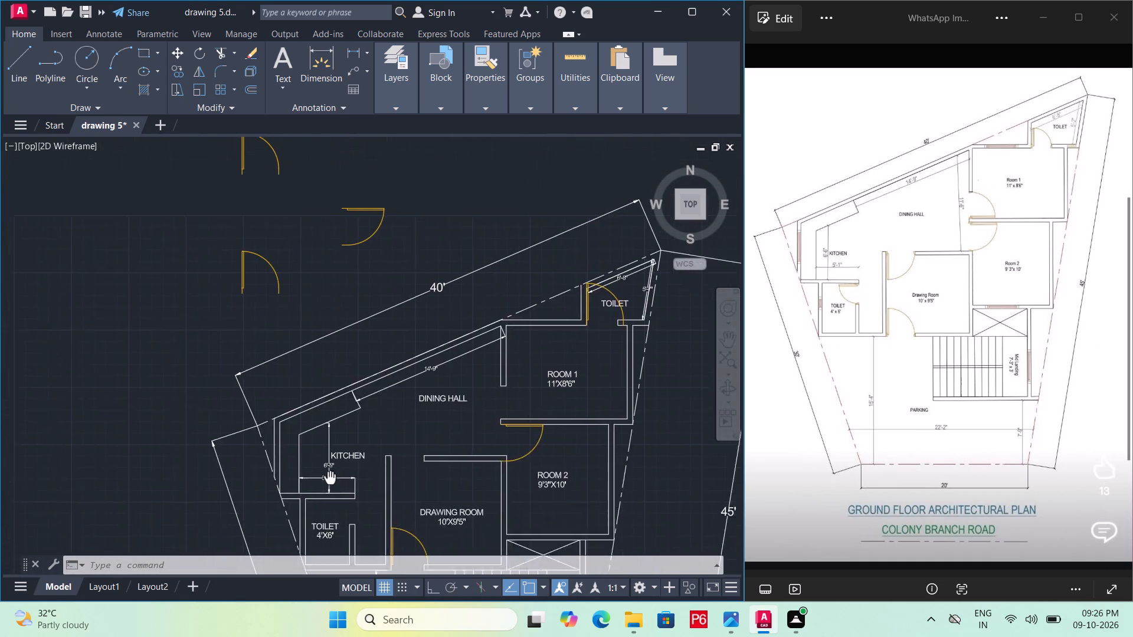
pyautogui.moveTo(343, 516); pyautogui.dragTo(343, 518, button='middle')
pyautogui.press('m')
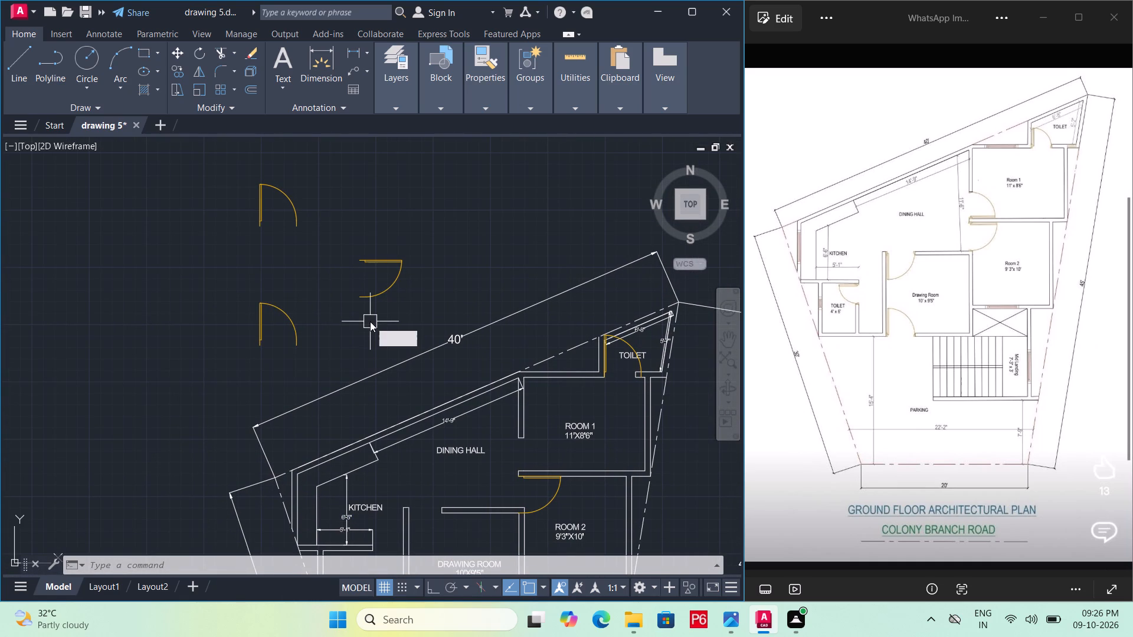
pyautogui.write('I')
pyautogui.press('space')
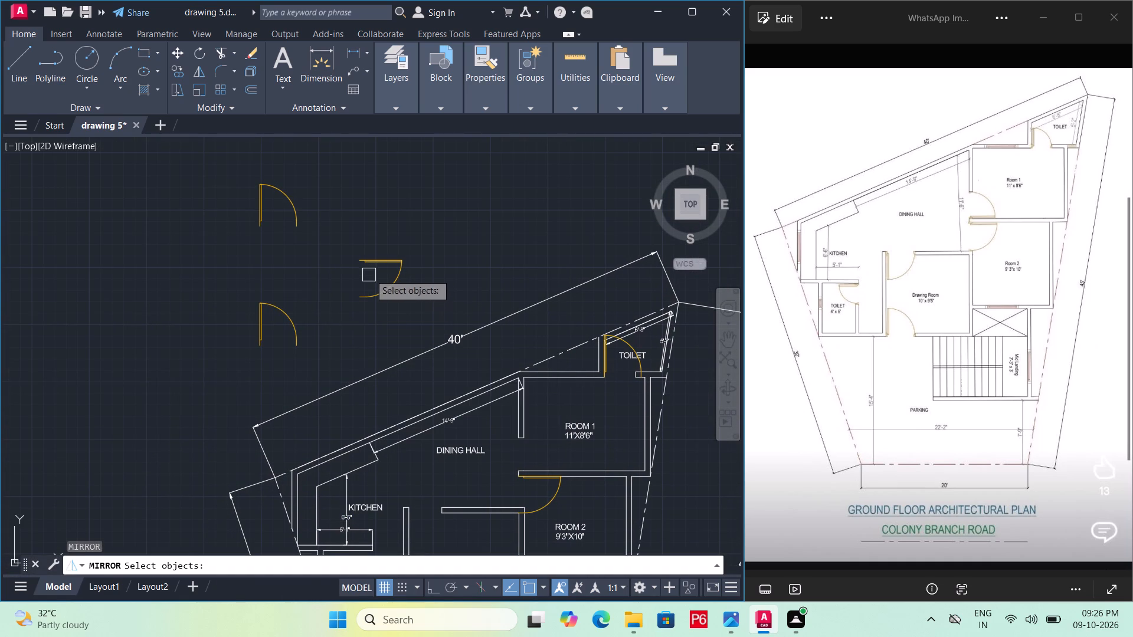
pyautogui.click(373, 267)
pyautogui.rightClick(373, 267)
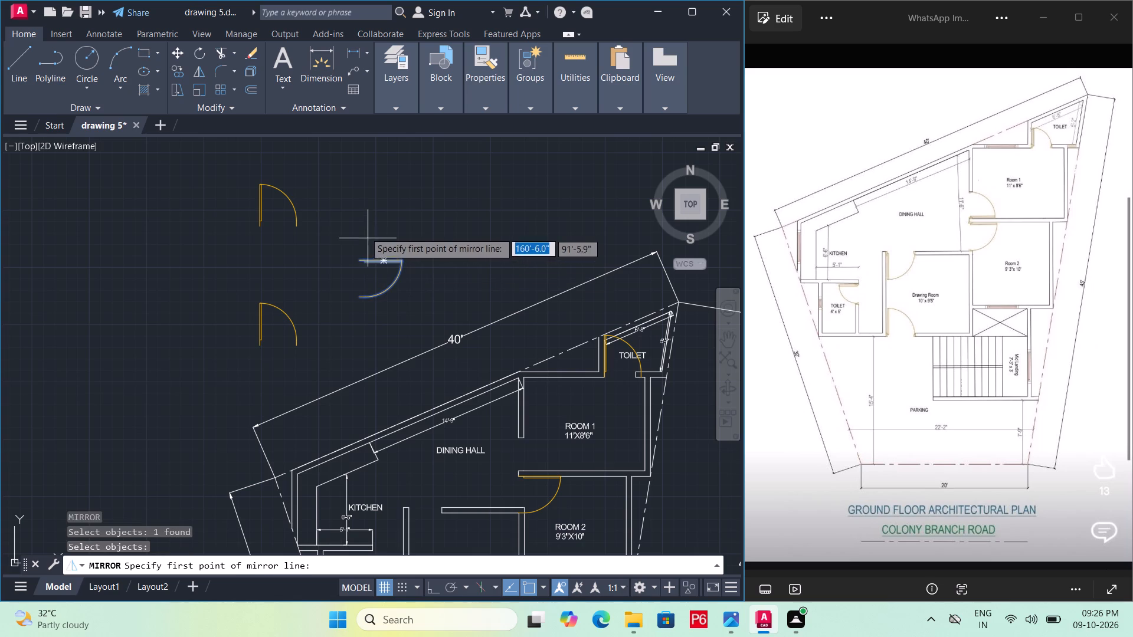
pyautogui.click(360, 234)
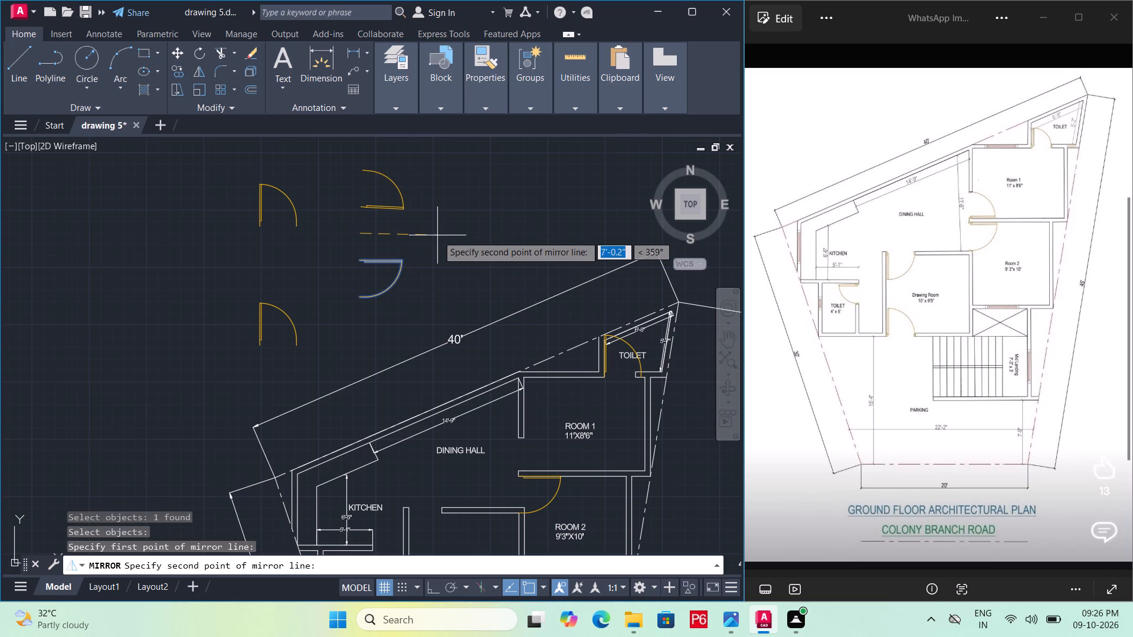
pyautogui.press('F8')
pyautogui.doubleClick(438, 237)
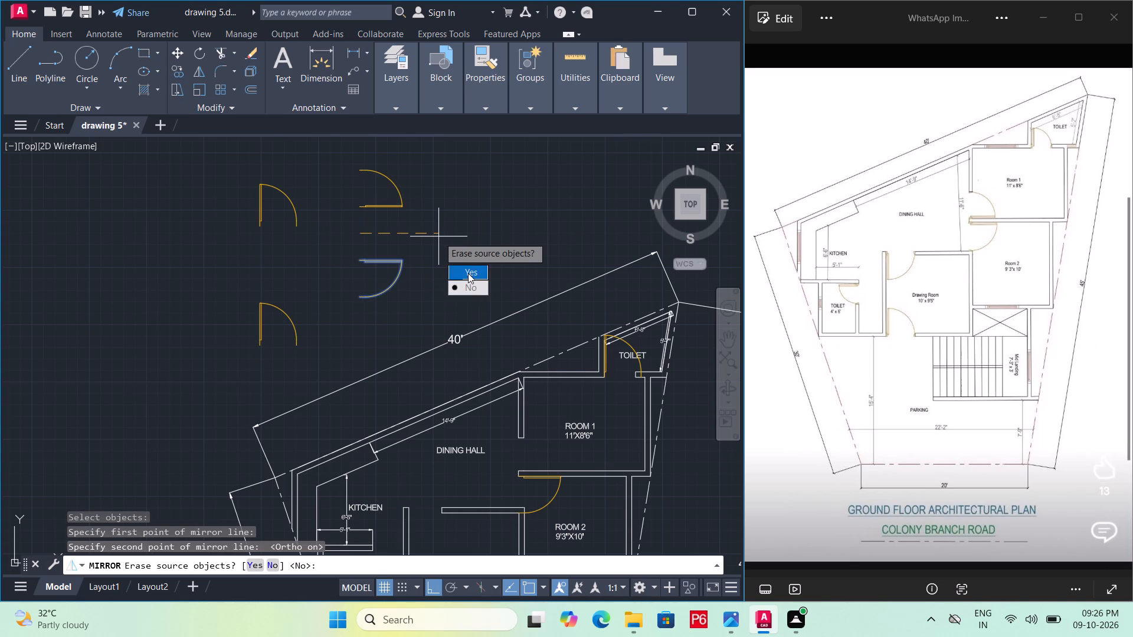
pyautogui.moveTo(468, 273); pyautogui.dragTo(438, 237)
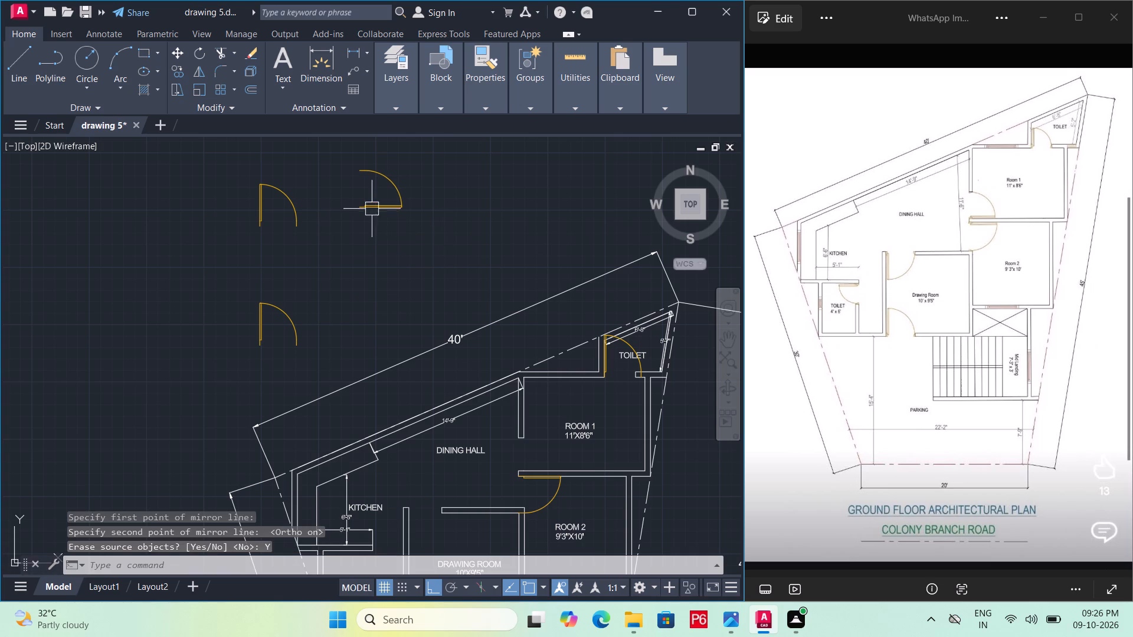
pyautogui.press('Escape')
# Copy the mirrored door block into Room 1's dining-hall doorway, with its jamb end on the corner of the wall between Rooms 1 and 2.
pyautogui.click(364, 203)
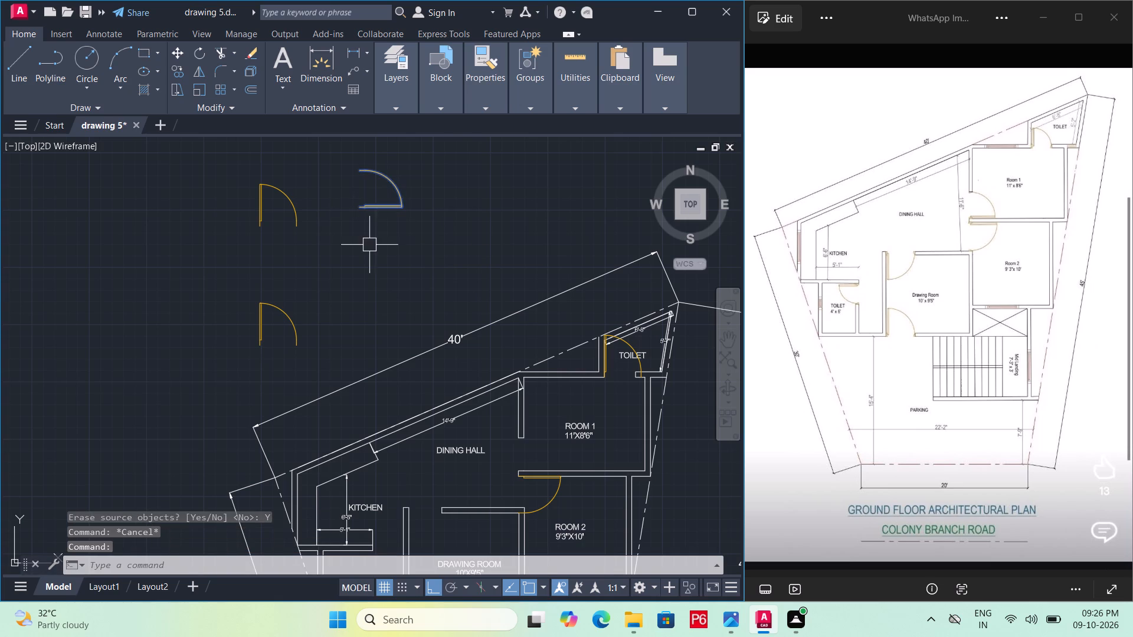
pyautogui.scroll(4, 373, 191)
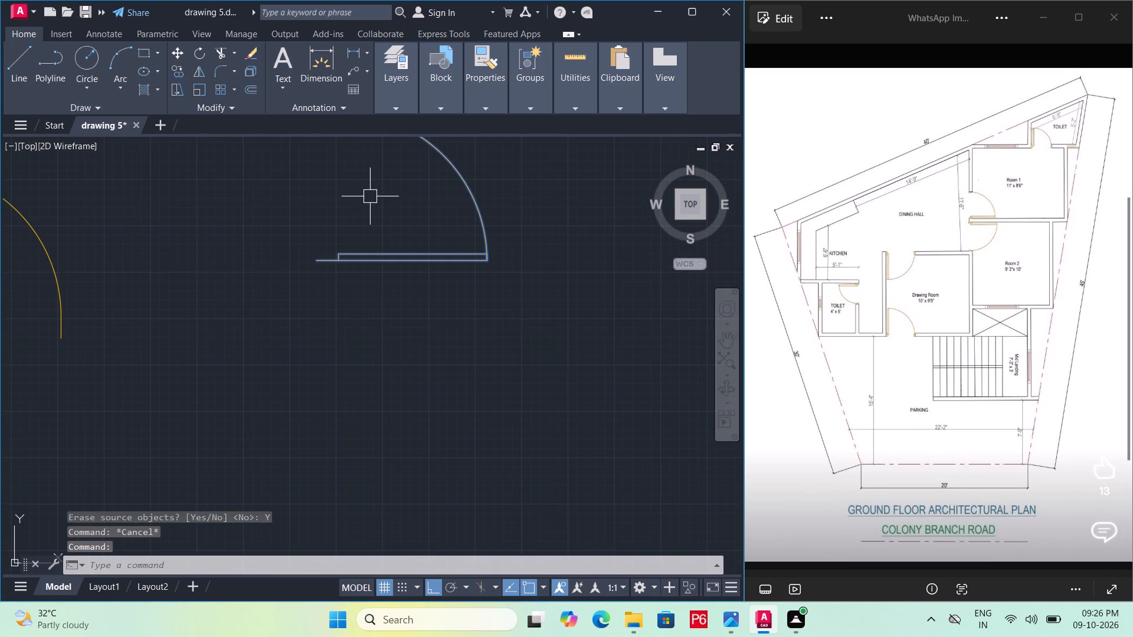
pyautogui.write('CO')
pyautogui.press('space')
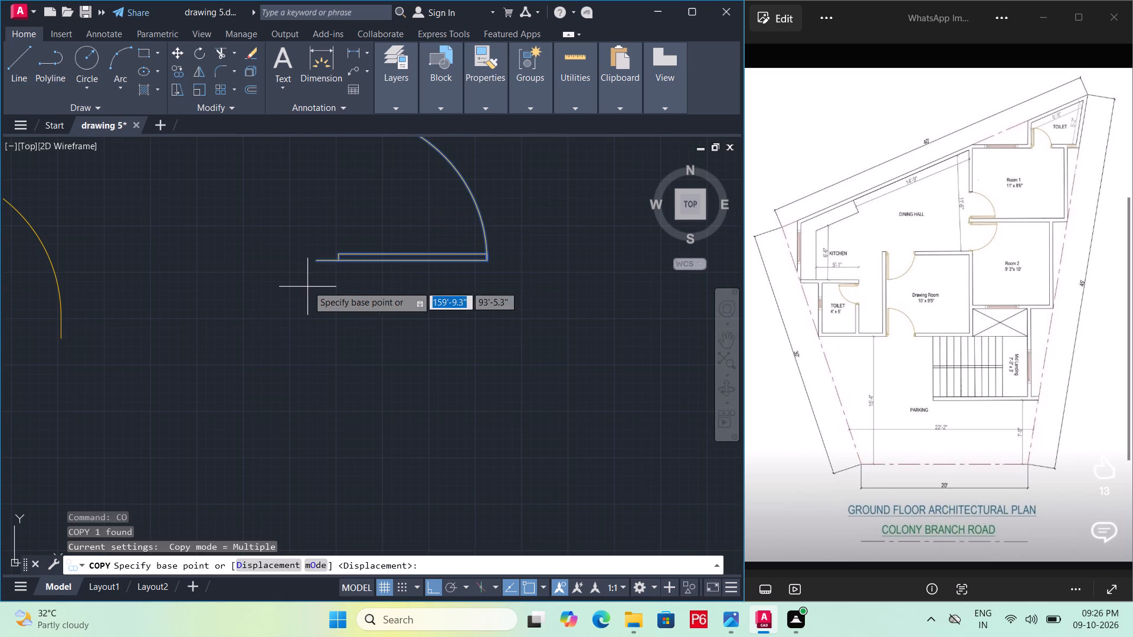
pyautogui.click(320, 262)
pyautogui.scroll(-2, 351, 393)
pyautogui.moveTo(326, 389); pyautogui.dragTo(292, 368, button='middle')
pyautogui.press('F8')
pyautogui.moveTo(348, 379); pyautogui.dragTo(261, 291, button='middle')
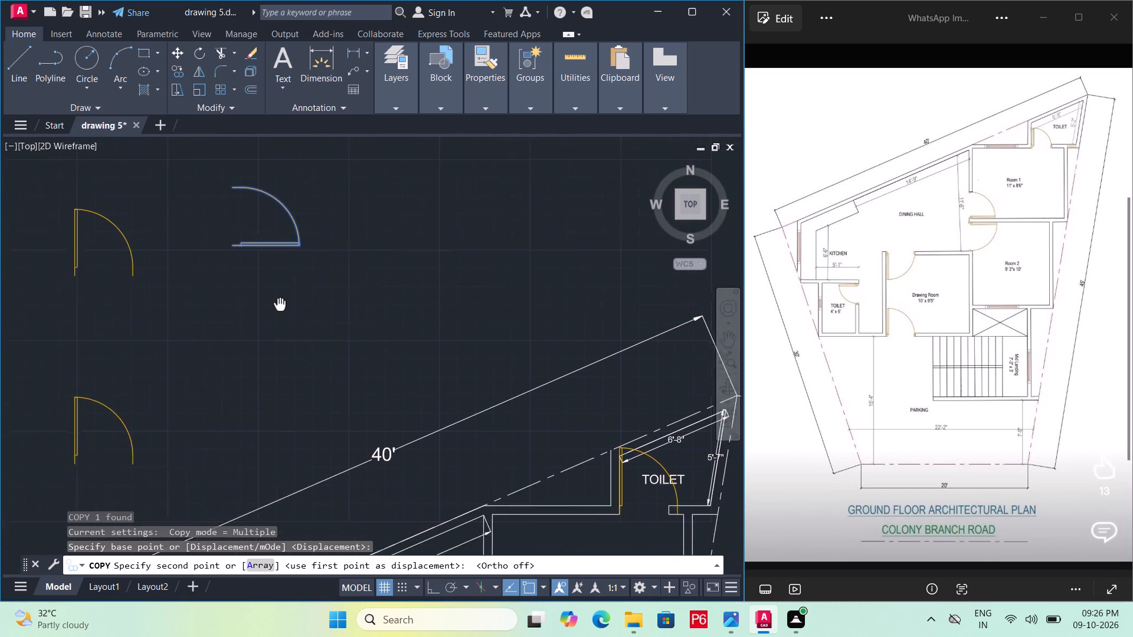
pyautogui.moveTo(261, 291); pyautogui.dragTo(168, 257, button='middle')
pyautogui.moveTo(440, 377); pyautogui.dragTo(499, 152, button='middle')
pyautogui.scroll(3, 408, 365)
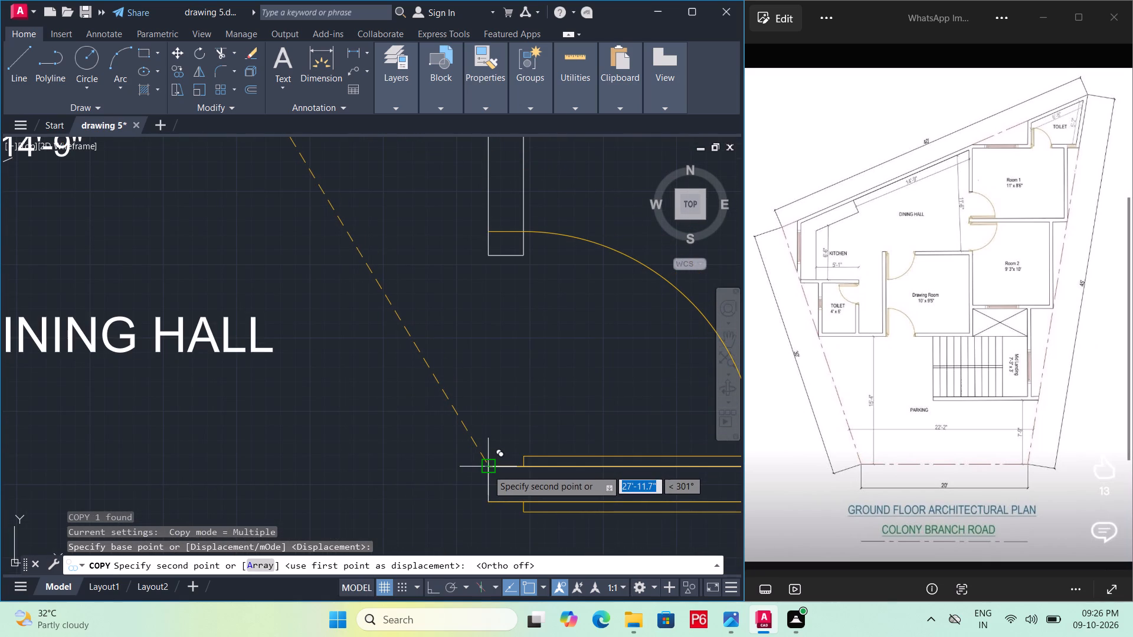
pyautogui.click(487, 469)
pyautogui.scroll(-2, 464, 278)
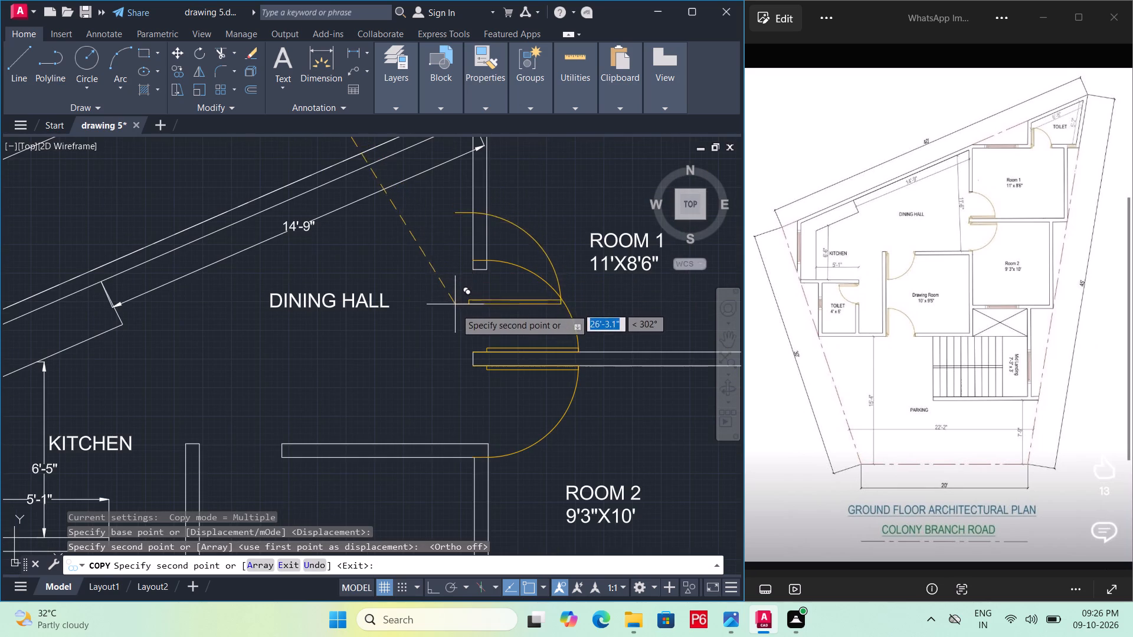
pyautogui.scroll(-1, 457, 310)
pyautogui.moveTo(457, 310); pyautogui.dragTo(531, 285, button='middle')
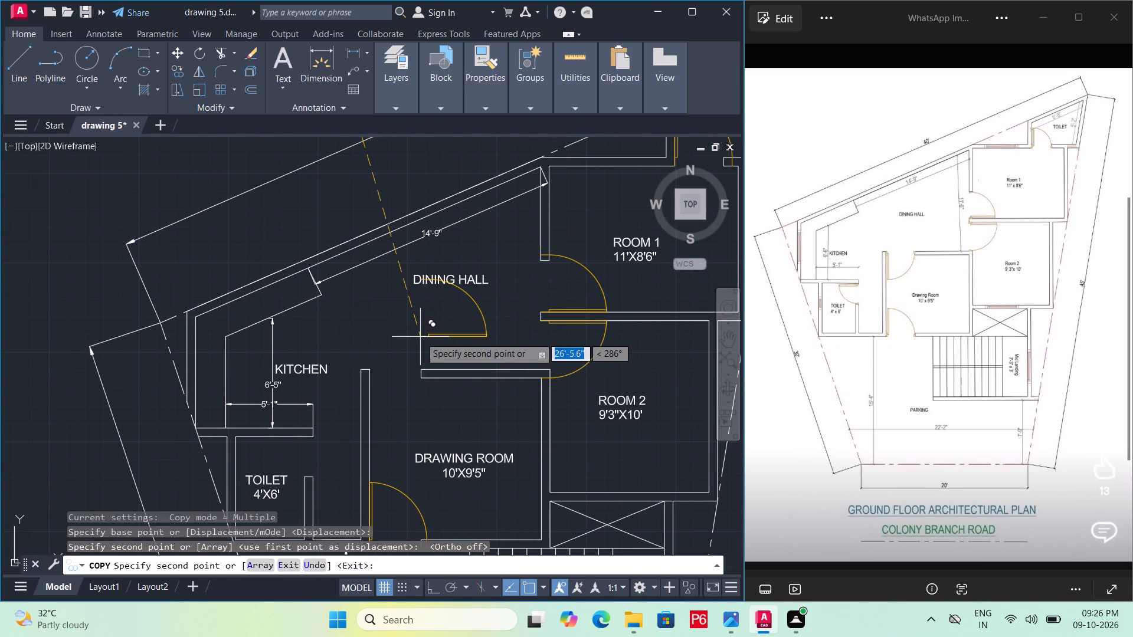
pyautogui.moveTo(410, 389); pyautogui.dragTo(445, 317, button='middle')
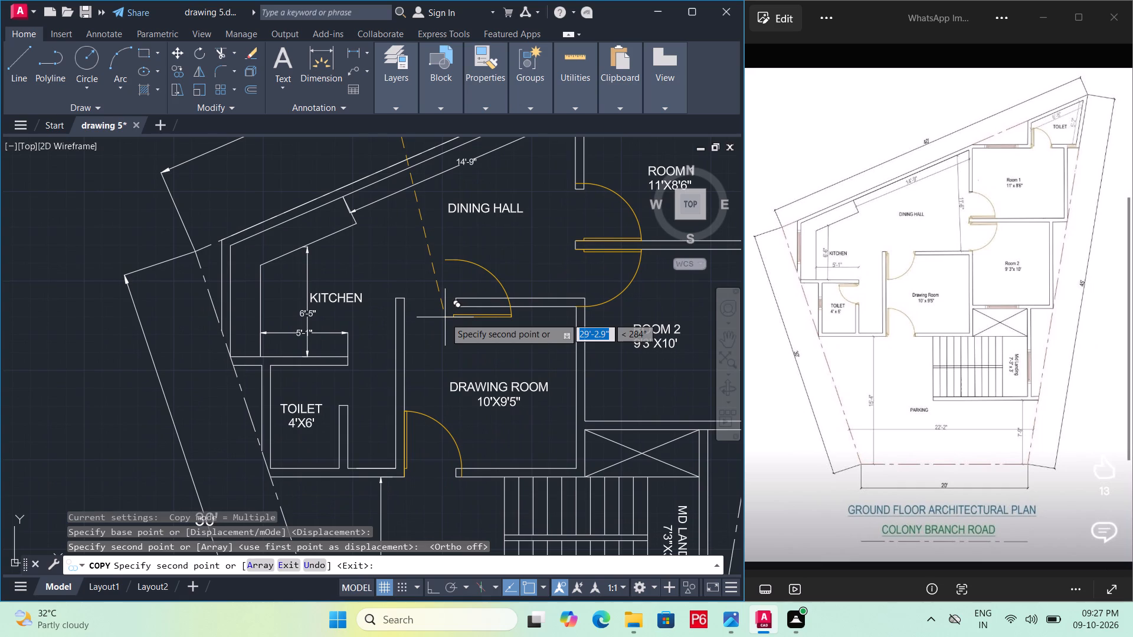
pyautogui.press('Escape')
# Rotate the spare mirrored door block 90° clockwise about its jamb end so its leaf points straight down.
pyautogui.moveTo(445, 317); pyautogui.dragTo(468, 536, button='middle')
pyautogui.scroll(-2, 446, 370)
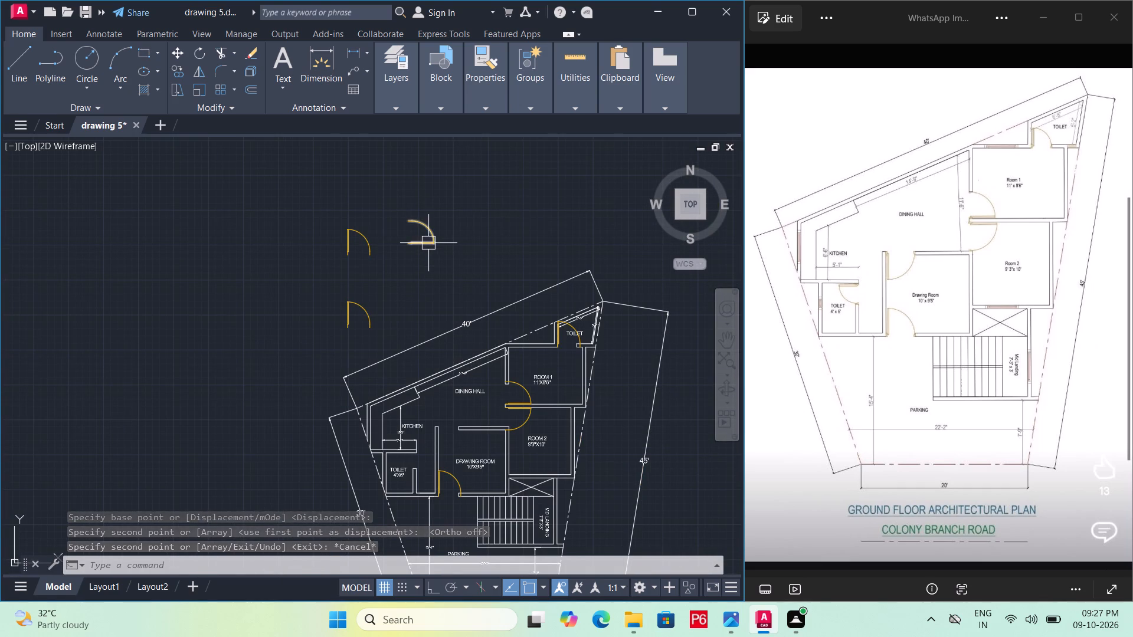
pyautogui.click(428, 243)
pyautogui.press('c')
pyautogui.press('BackSpace')
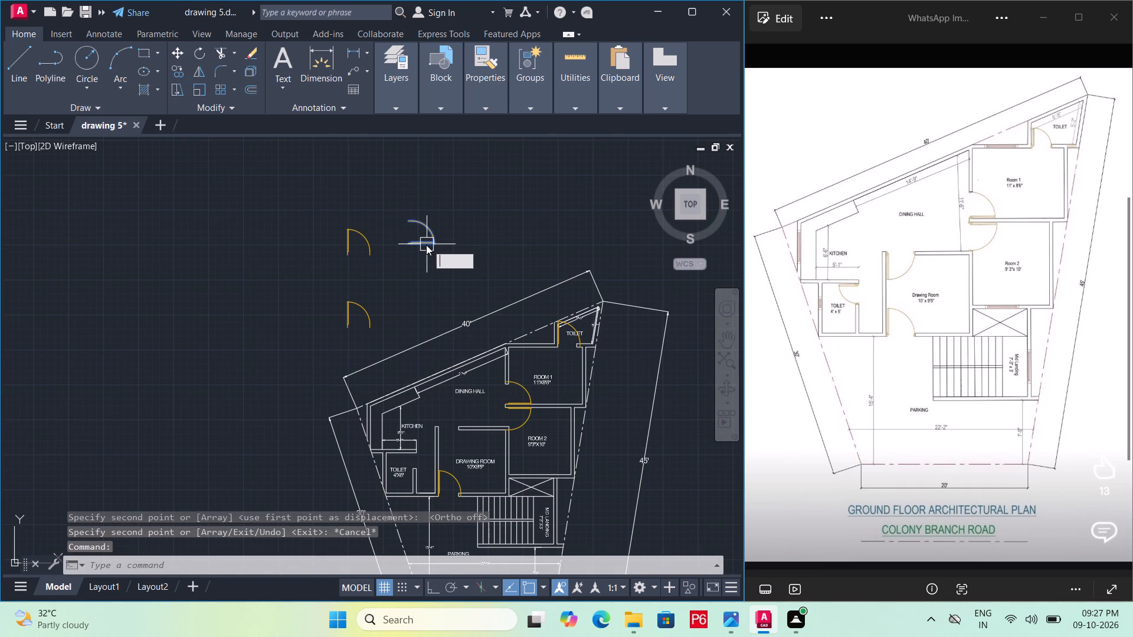
pyautogui.press('r')
pyautogui.press('o')
pyautogui.press('space')
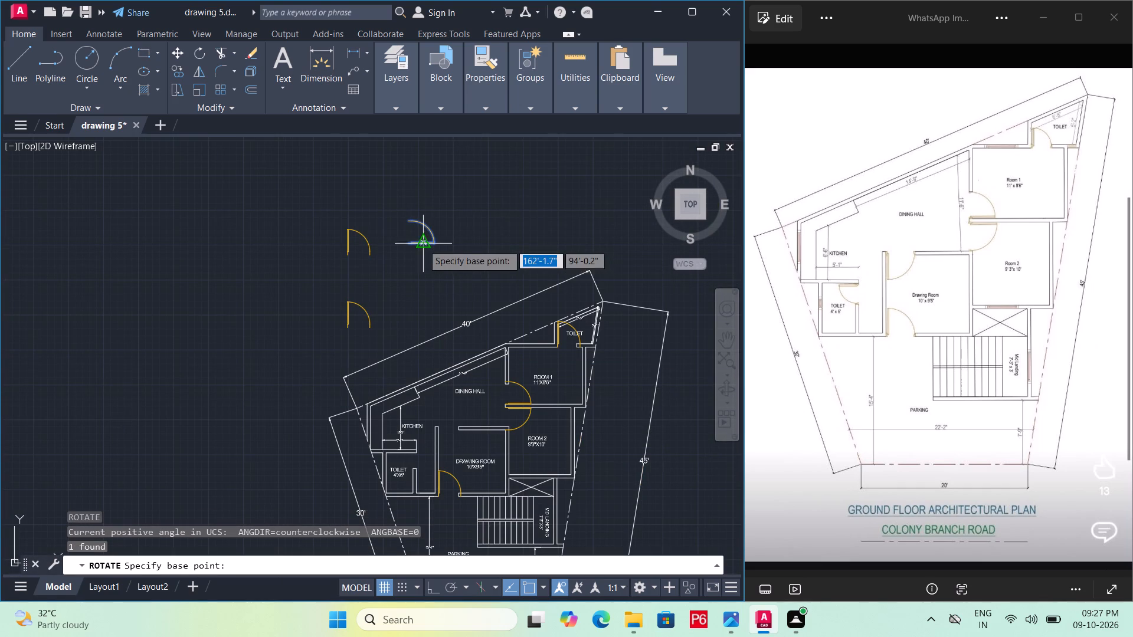
pyautogui.scroll(3, 416, 251)
pyautogui.moveTo(412, 241); pyautogui.dragTo(372, 385, button='middle')
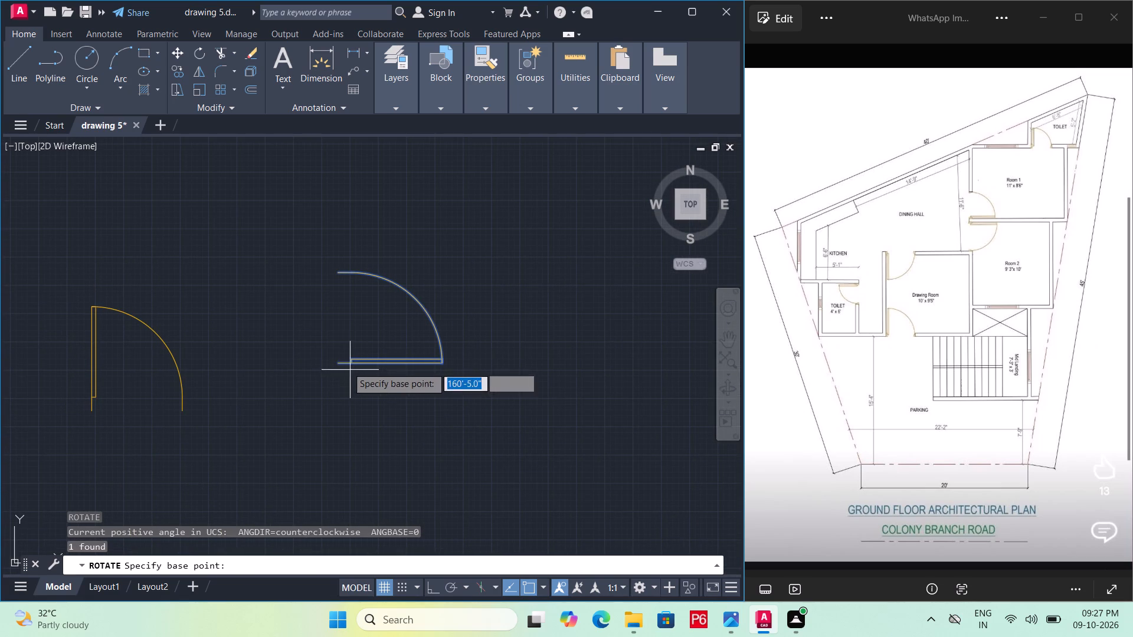
pyautogui.click(339, 363)
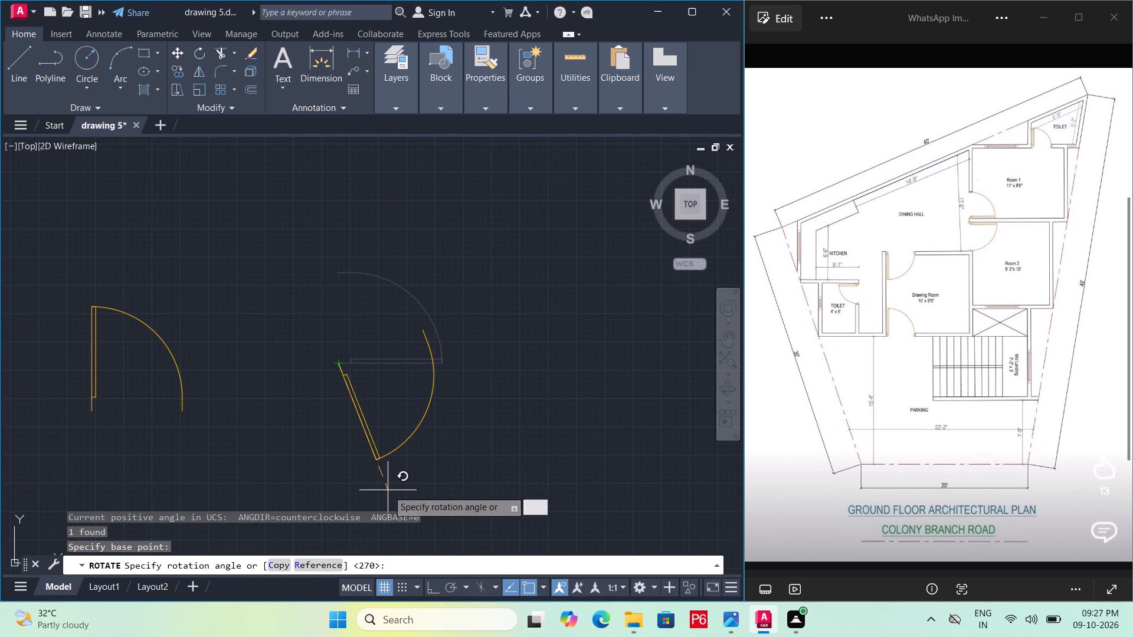
pyautogui.press('F8')
pyautogui.click(374, 469)
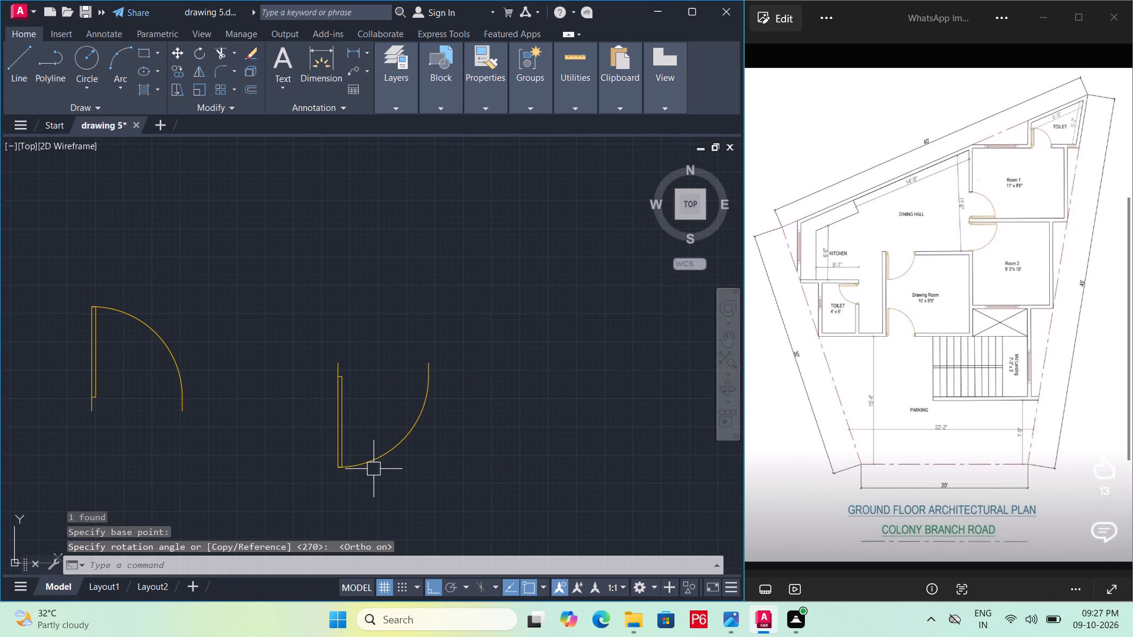
pyautogui.press('Escape')
# Copy the rotated door block from its jamb end into the drawing room's dining-hall opening, against the kitchen-side wall.
pyautogui.click(336, 384)
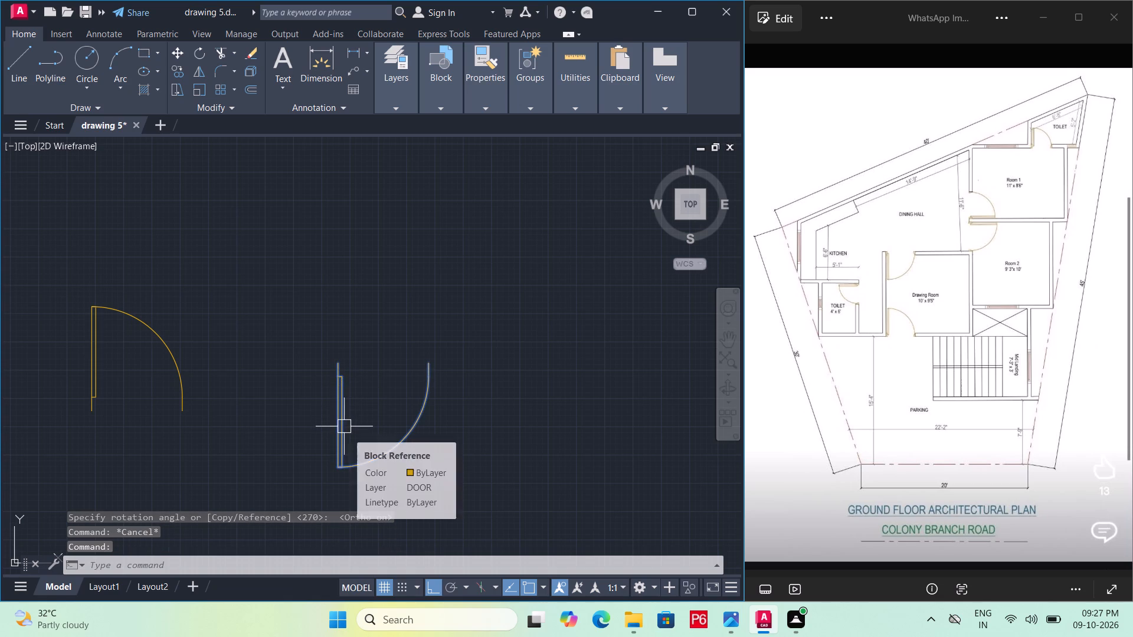
pyautogui.press('c')
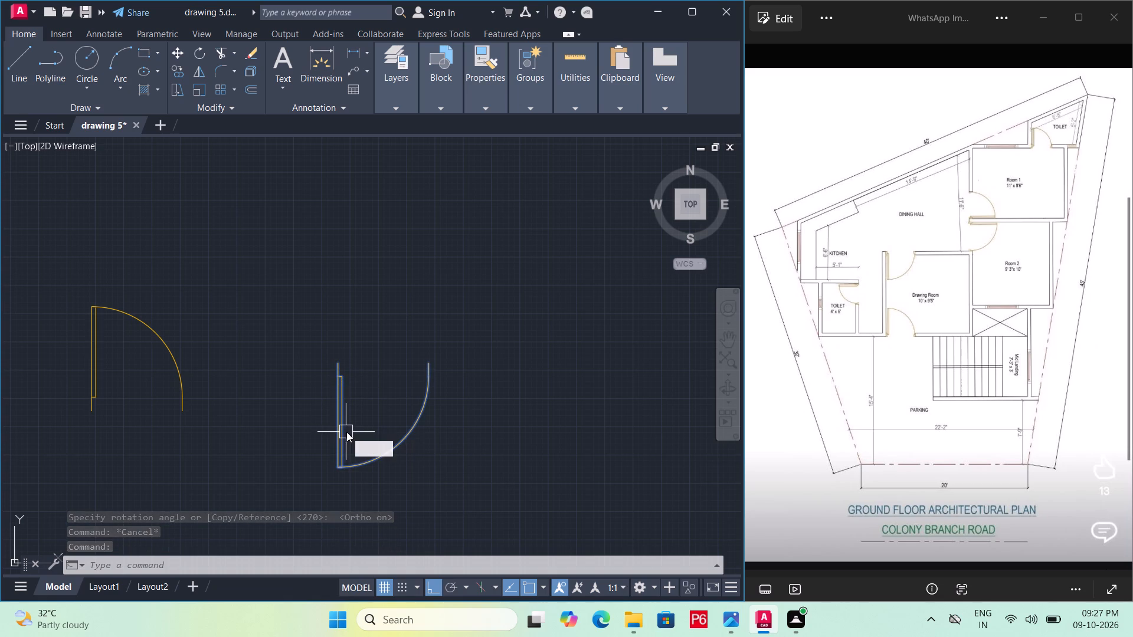
pyautogui.press('o')
pyautogui.press('space')
pyautogui.click(339, 367)
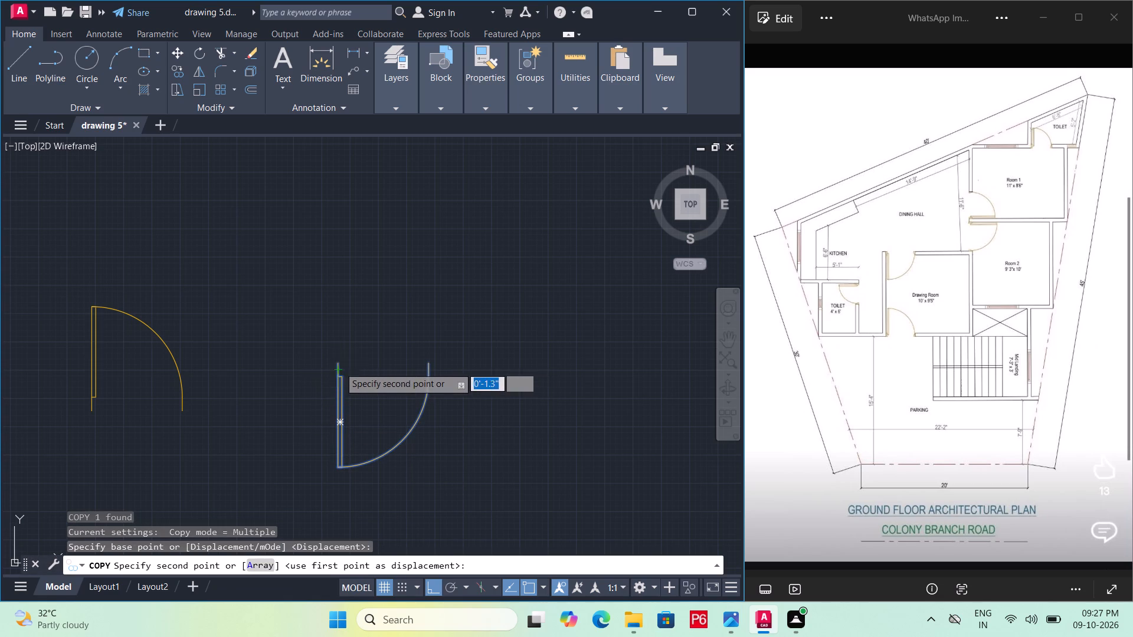
pyautogui.scroll(-2, 407, 331)
pyautogui.moveTo(395, 317); pyautogui.dragTo(400, 237, button='middle')
pyautogui.press('F8')
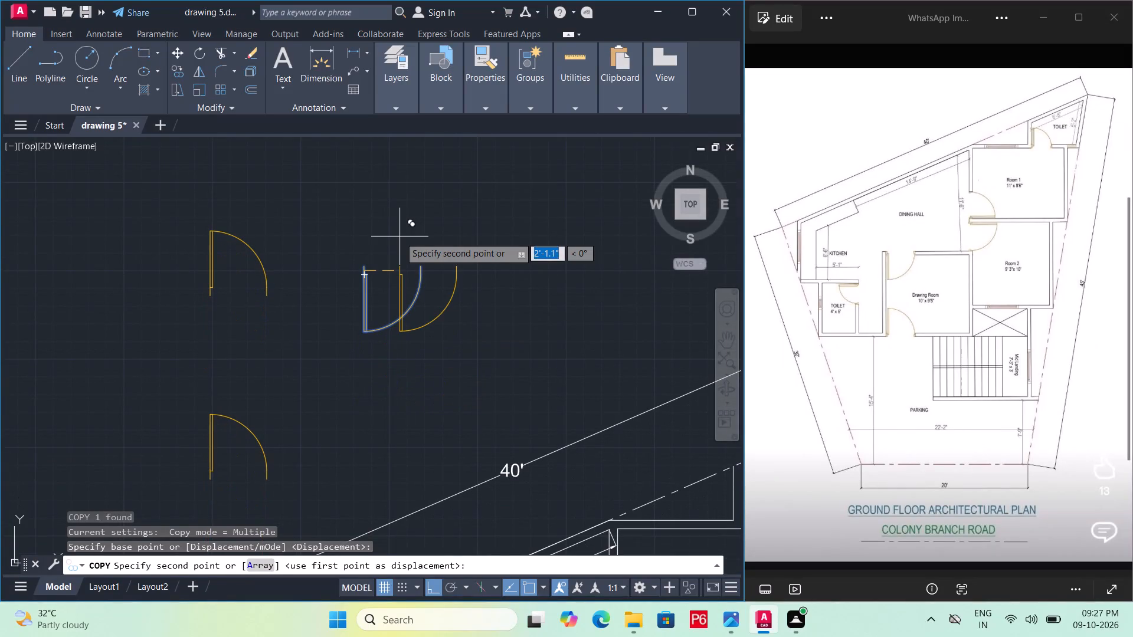
pyautogui.moveTo(423, 393); pyautogui.dragTo(414, 171, button='middle')
pyautogui.moveTo(482, 366); pyautogui.dragTo(483, 175, button='middle')
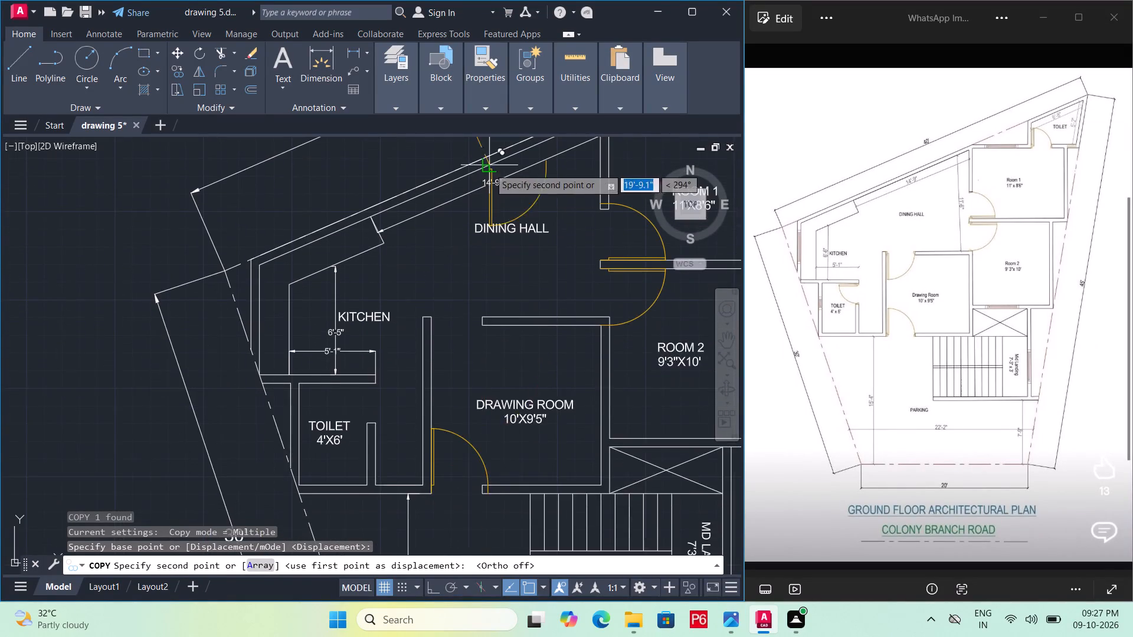
pyautogui.scroll(-1, 494, 188)
pyautogui.scroll(3, 488, 284)
pyautogui.scroll(1, 382, 232)
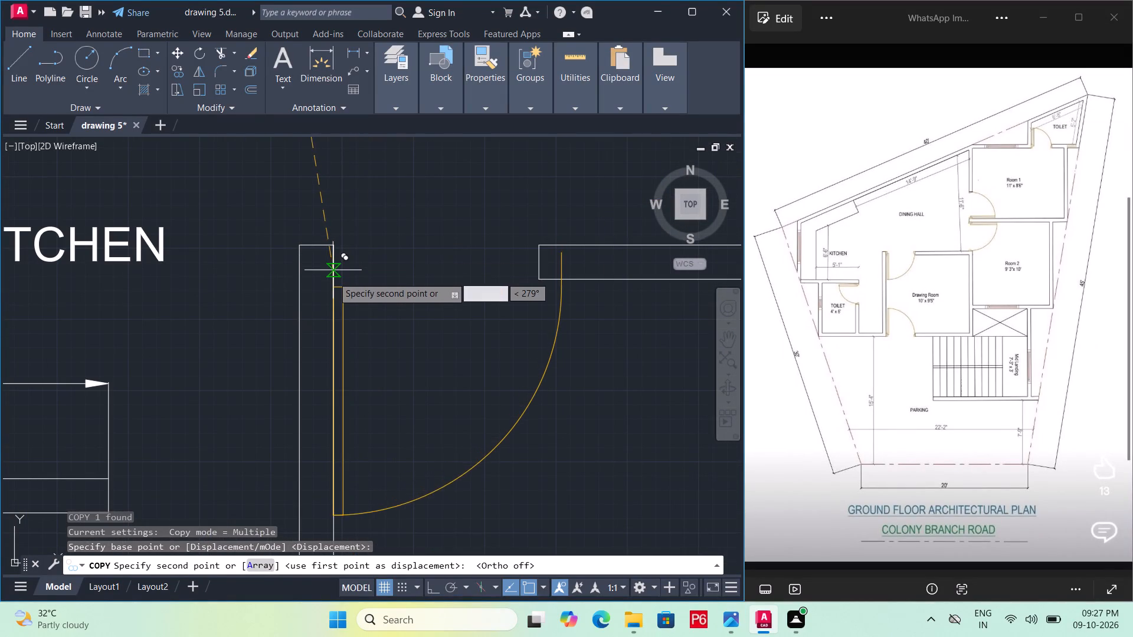
pyautogui.click(335, 277)
pyautogui.scroll(1, 345, 257)
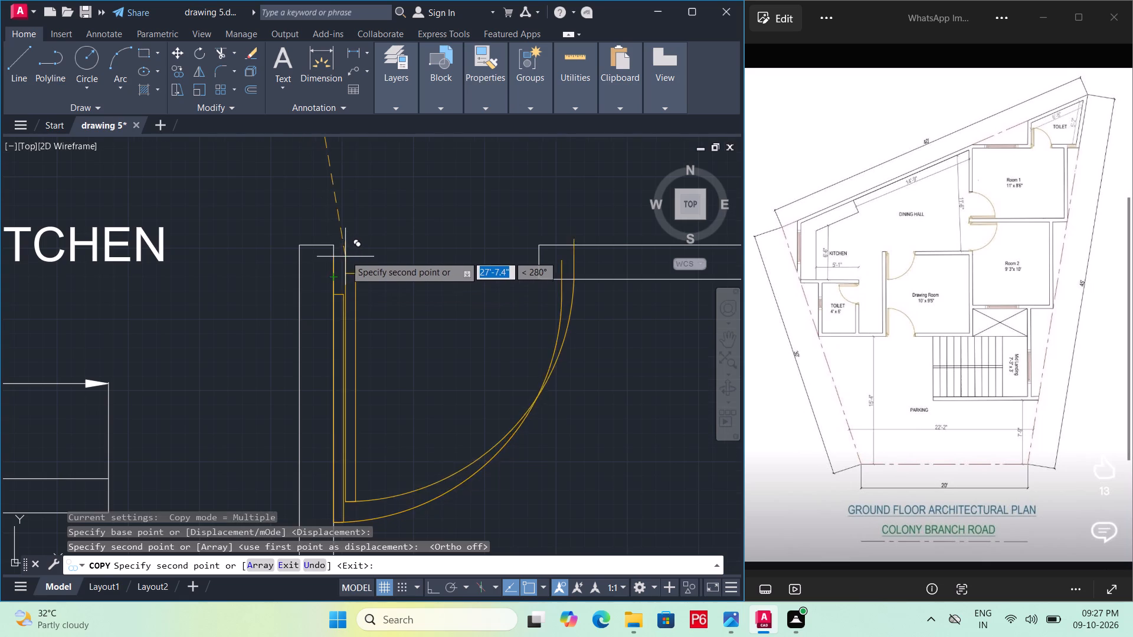
pyautogui.press('Escape')
# Move the new drawing room door up about 2.7" so its jamb end meets the wall's upper corner.
pyautogui.click(328, 272)
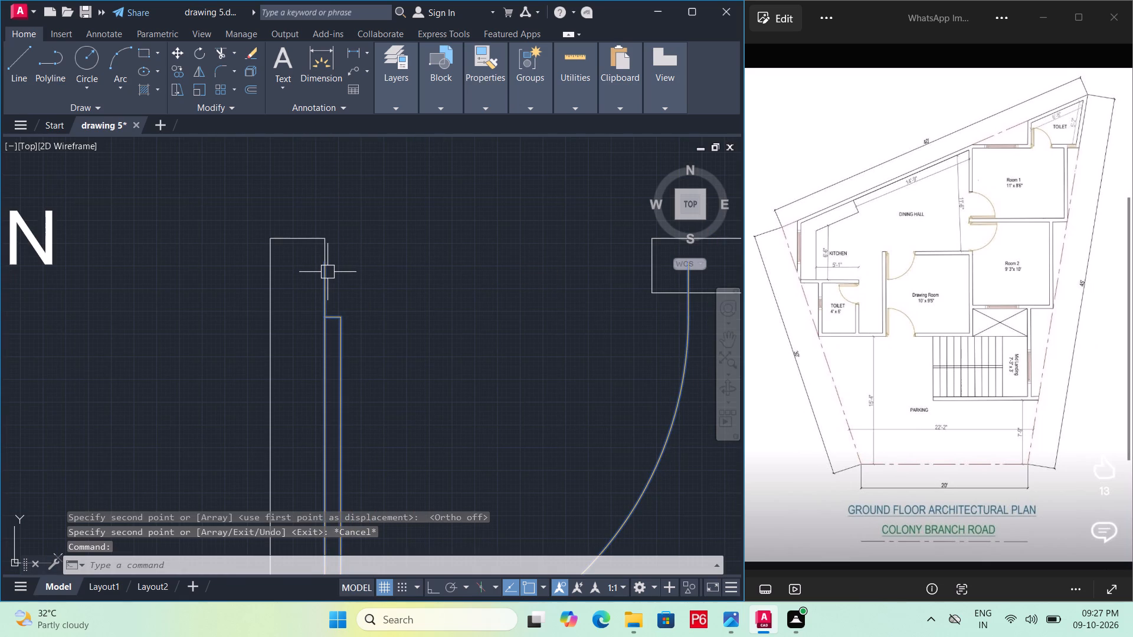
pyautogui.write('M')
pyautogui.press('space')
pyautogui.click(326, 267)
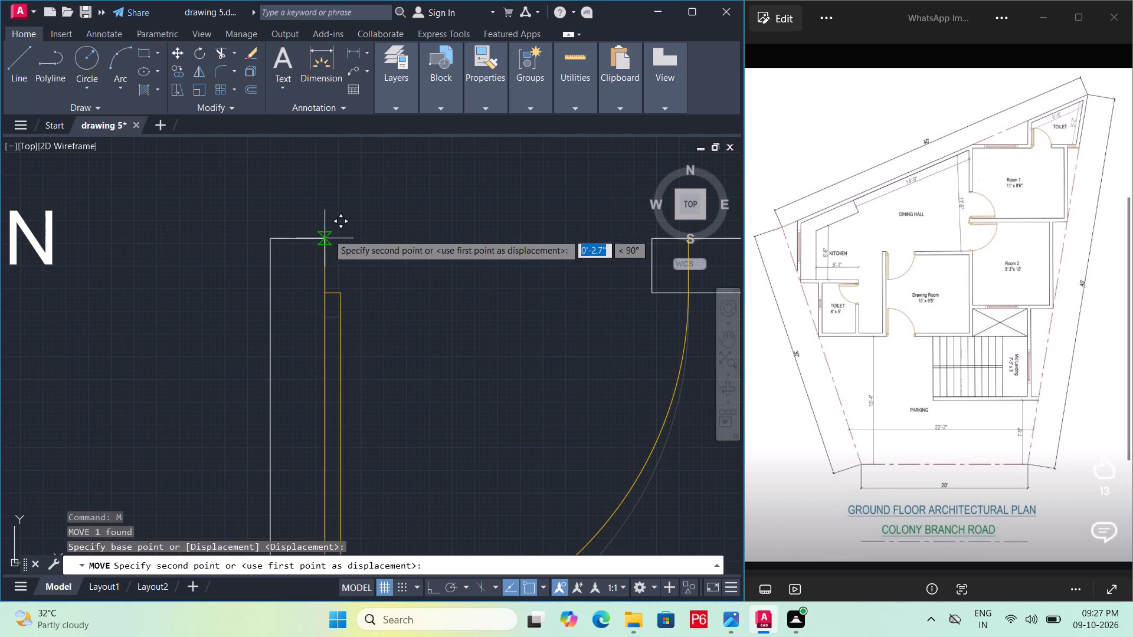
pyautogui.click(321, 241)
pyautogui.press('Escape')
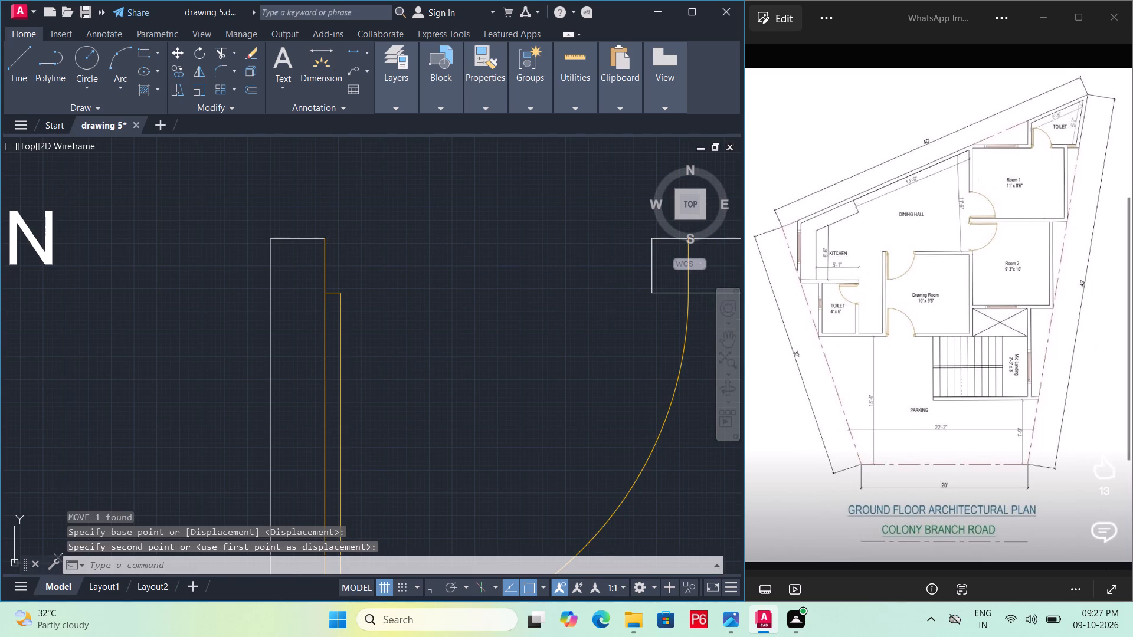
# Save the drawing with the Room 1 and drawing room doors placed.
pyautogui.scroll(-2, 440, 367)
pyautogui.moveTo(440, 367); pyautogui.dragTo(505, 270, button='middle')
pyautogui.hotkey('ctrl', 's')
pyautogui.hotkey('ctrl', 's')
pyautogui.hotkey('ctrl', 's')
pyautogui.hotkey('ctrl', 's')
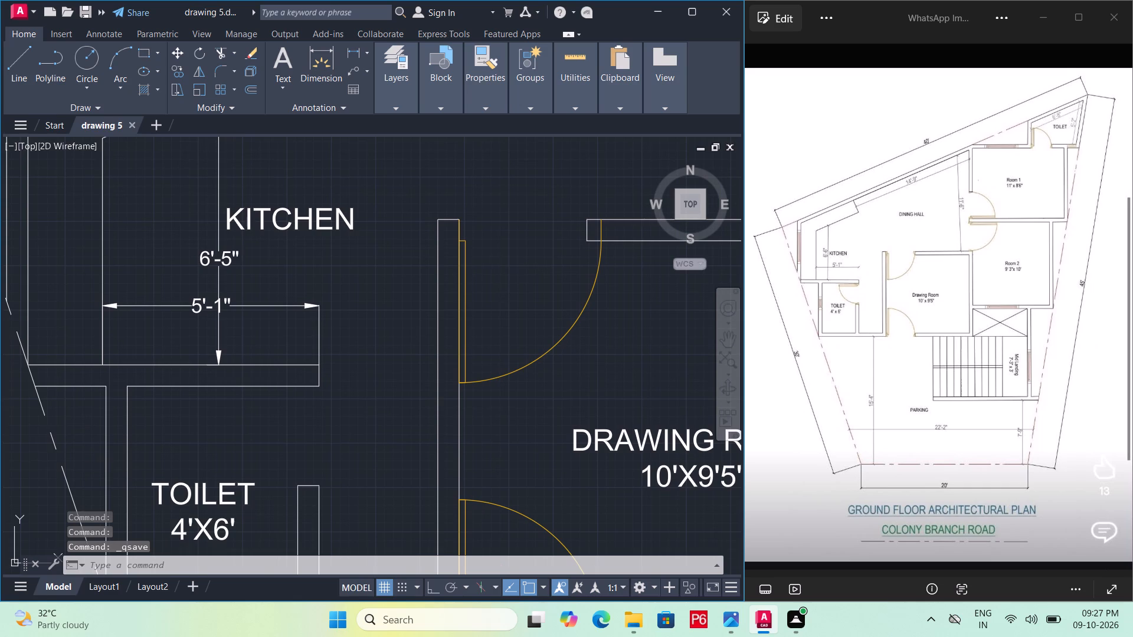
# Save the drawing.
pyautogui.hotkey('ctrl', 's')
# Rotate the spare door block above the plan 90° clockwise so its leaf lies horizontal with the swing arc below it.
pyautogui.scroll(-1, 502, 272)
pyautogui.moveTo(502, 272); pyautogui.dragTo(536, 598, button='middle')
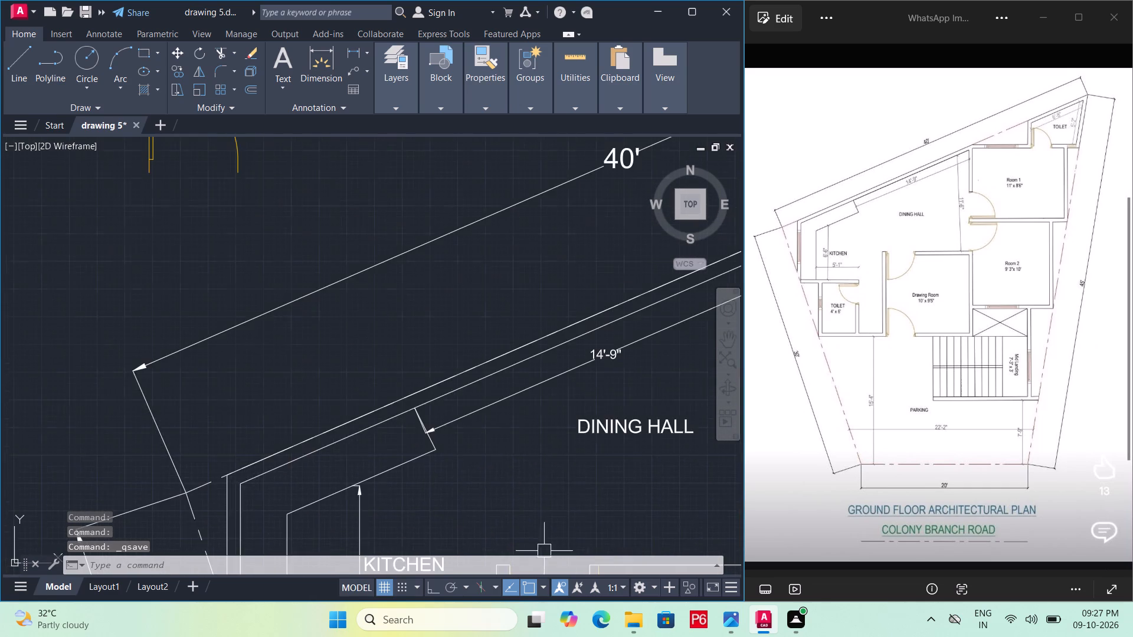
pyautogui.scroll(-1, 535, 477)
pyautogui.scroll(-2, 467, 398)
pyautogui.moveTo(467, 398); pyautogui.dragTo(417, 405, button='middle')
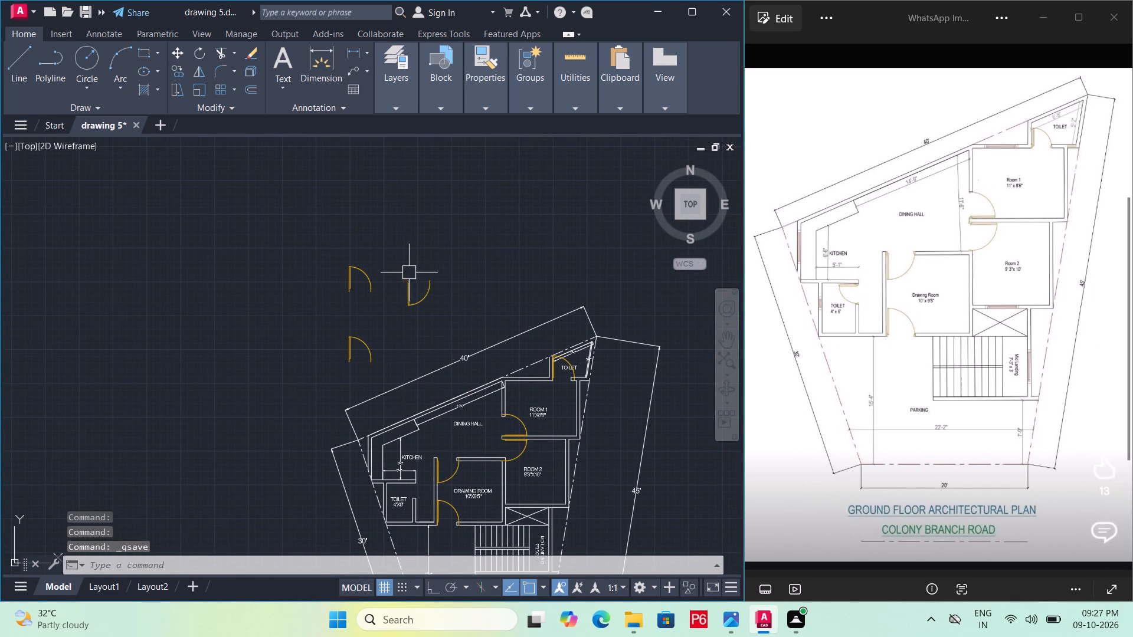
pyautogui.click(406, 280)
pyautogui.press('r')
pyautogui.press('o')
pyautogui.press('space')
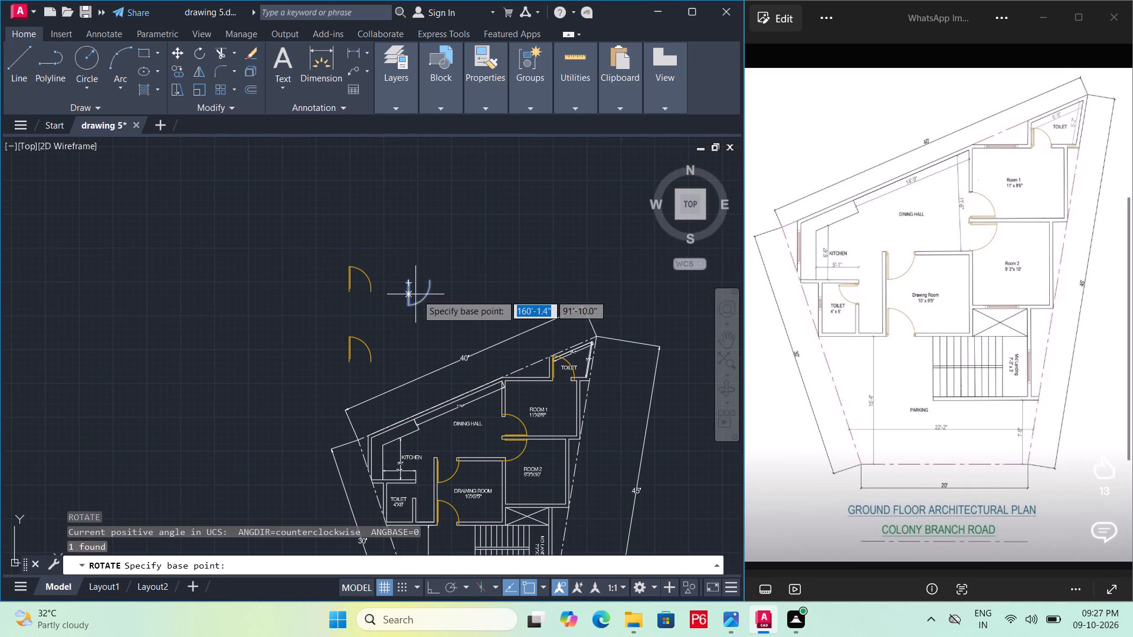
pyautogui.click(410, 286)
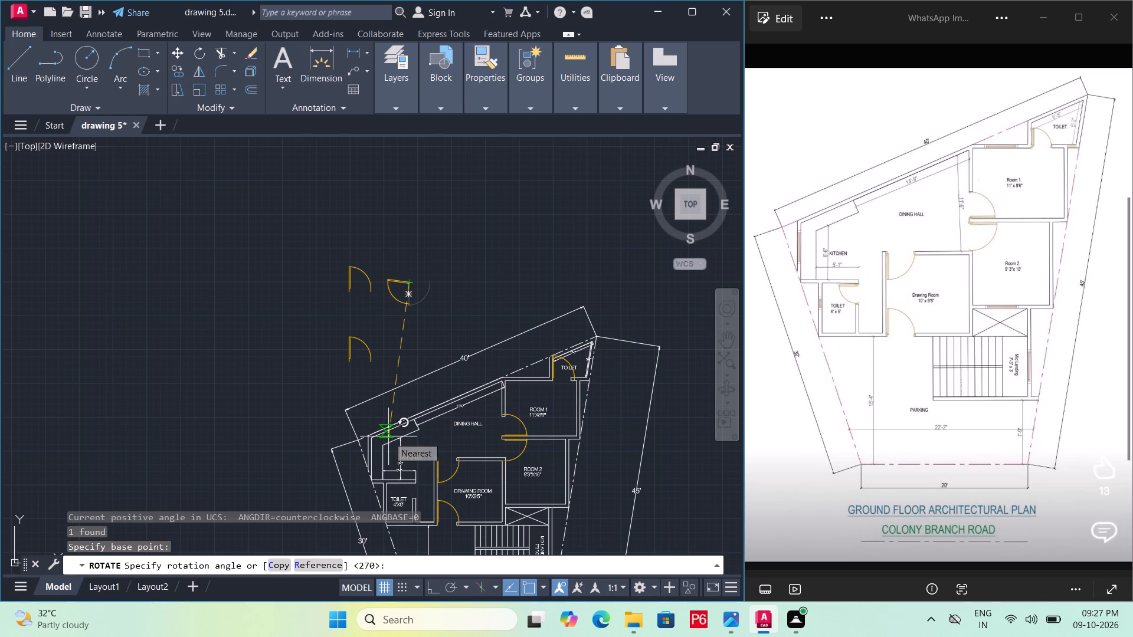
pyautogui.press('F8')
pyautogui.click(415, 352)
pyautogui.press('Escape')
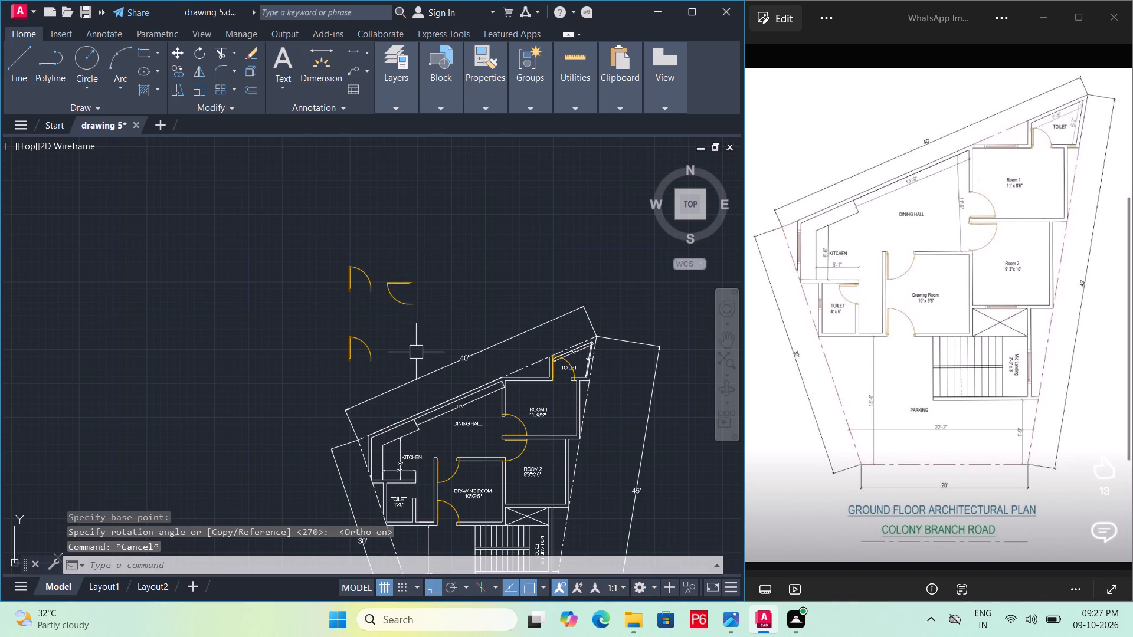
# Move the rotated spare door block by its upper jamb end to the 4'x6' toilet's door opening below the kitchen.
pyautogui.click(407, 285)
pyautogui.scroll(4, 405, 288)
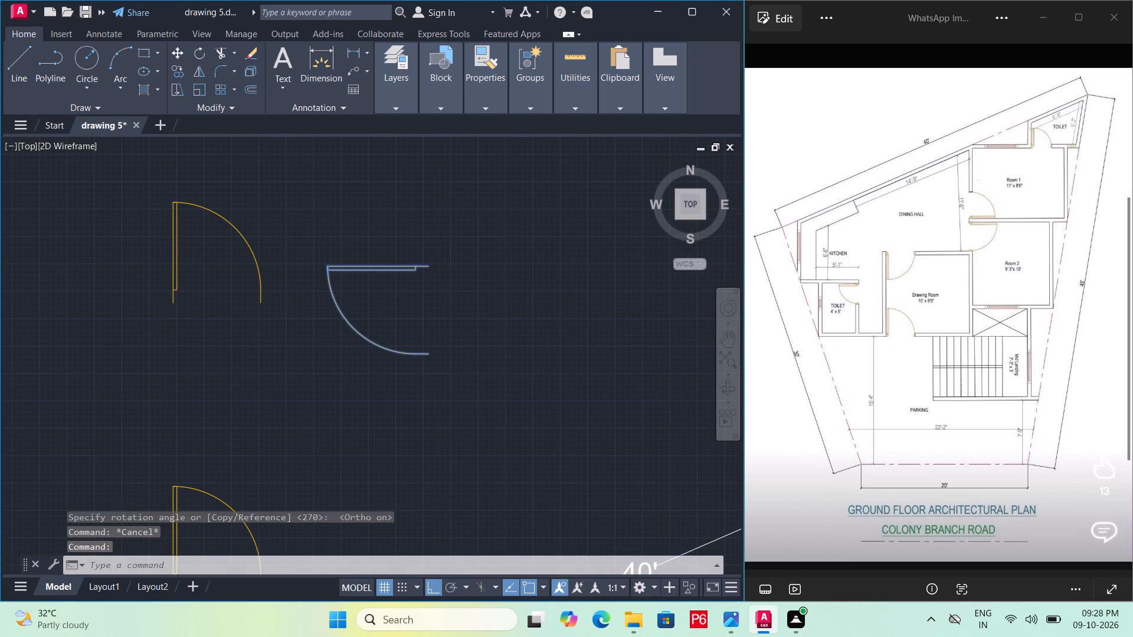
pyautogui.press('c')
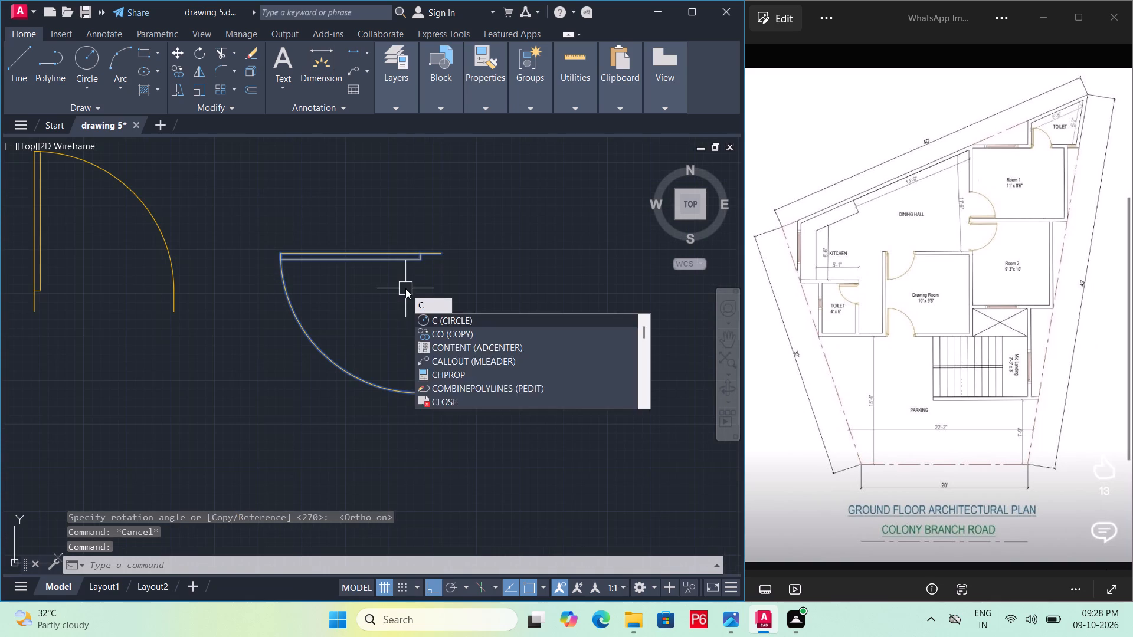
pyautogui.press('BackSpace')
pyautogui.press('m')
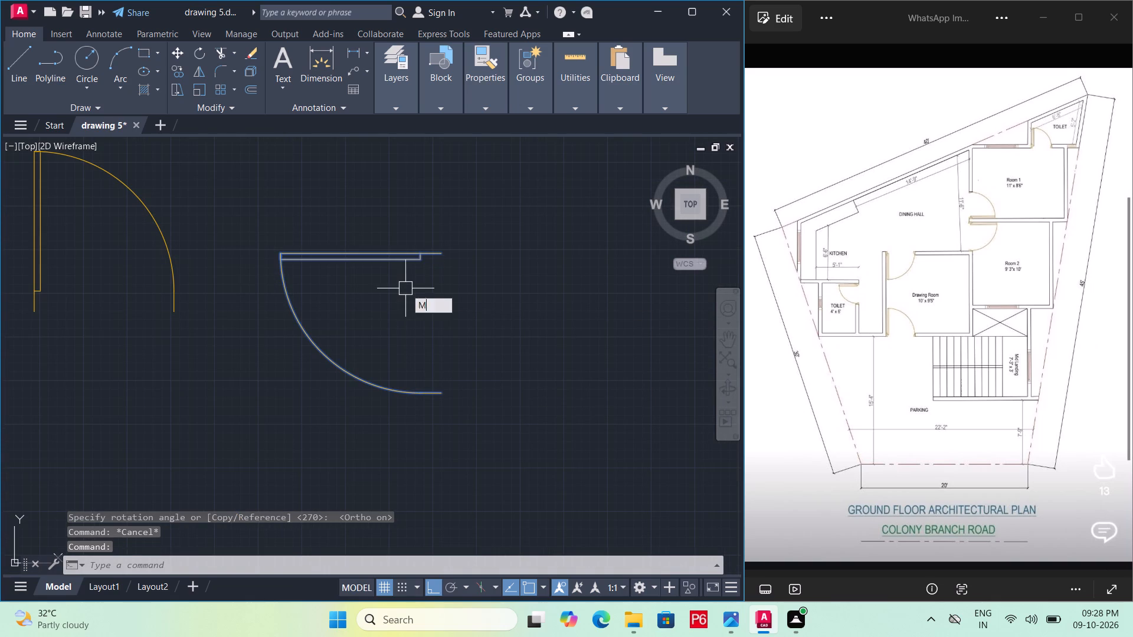
pyautogui.press('space')
pyautogui.click(443, 249)
pyautogui.moveTo(380, 395); pyautogui.dragTo(373, 195, button='middle')
pyautogui.scroll(-3, 367, 193)
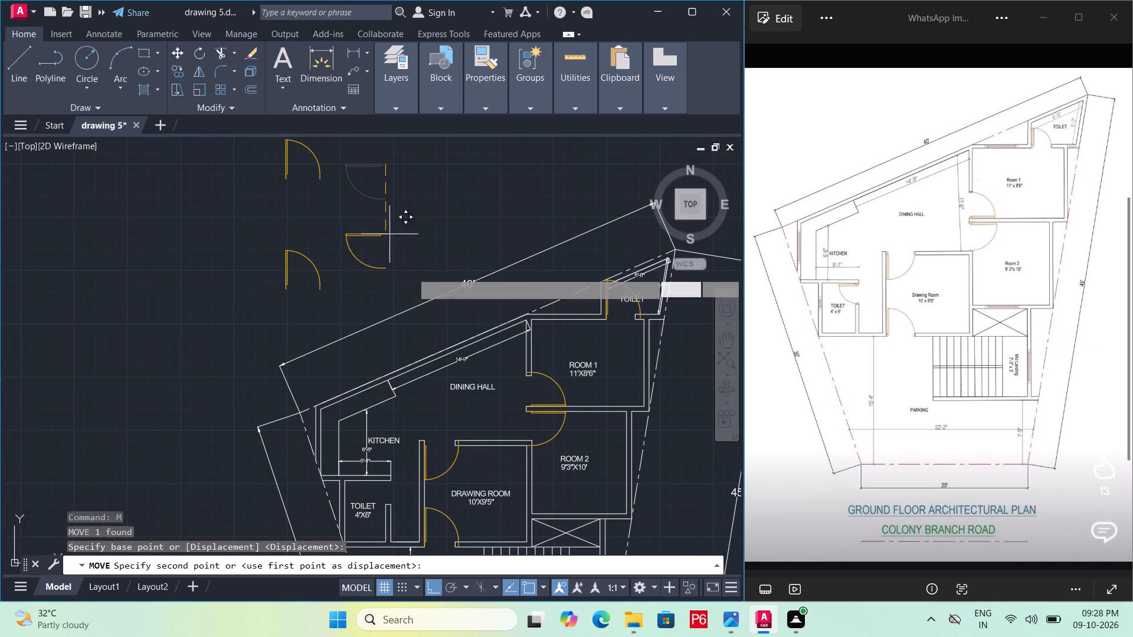
pyautogui.press('F8')
pyautogui.moveTo(420, 452); pyautogui.dragTo(418, 318, button='middle')
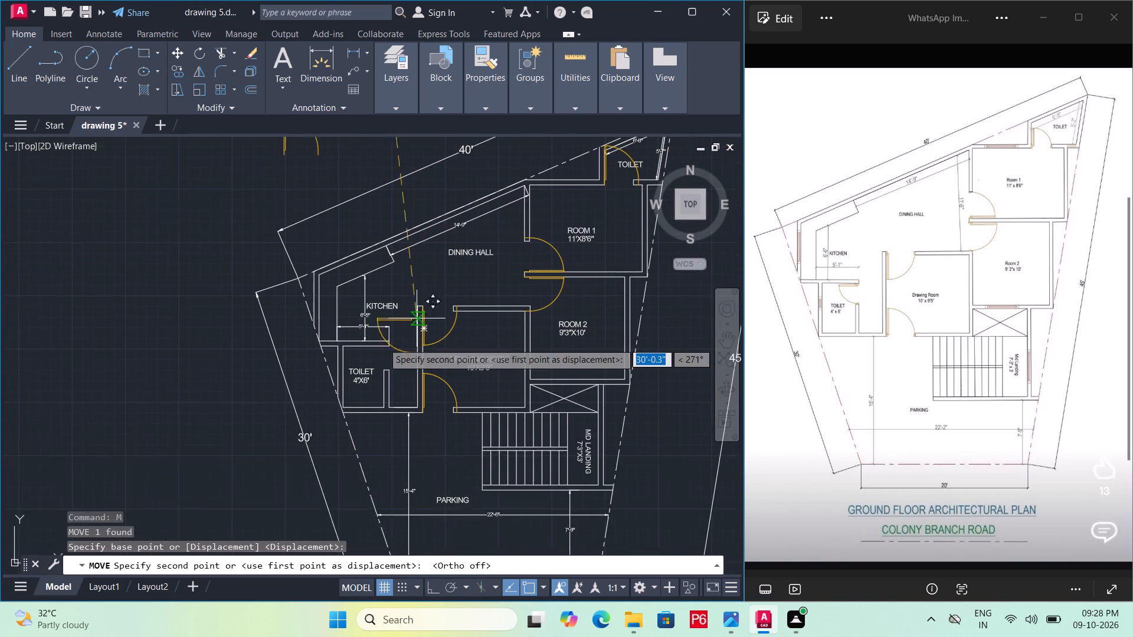
# Place the moved door at the bottom corner of the kitchen wall above the 4'X6' toilet and save the drawing.
pyautogui.scroll(4, 382, 343)
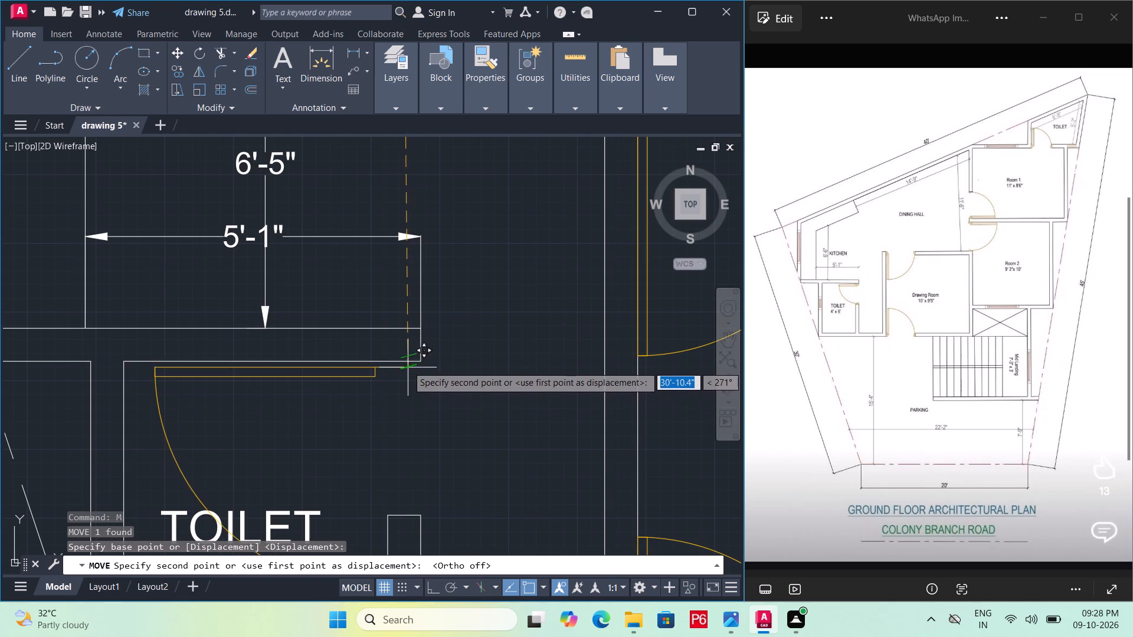
pyautogui.click(417, 360)
pyautogui.press('Escape')
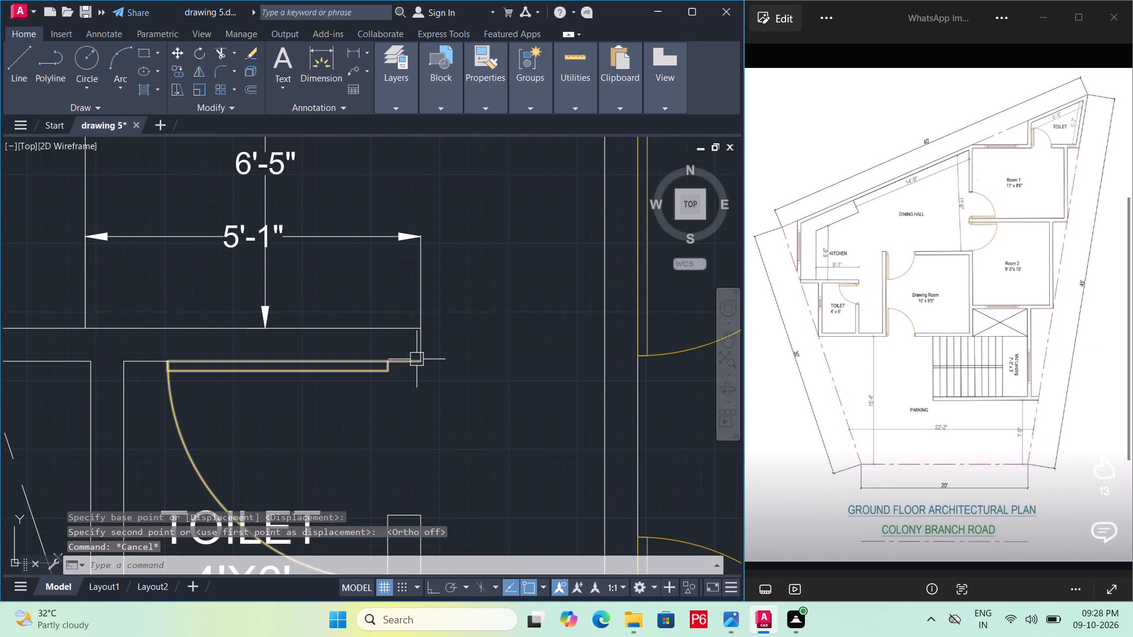
pyautogui.hotkey('ctrl', 's')
pyautogui.hotkey('ctrl', 's')
pyautogui.hotkey('ctrl', 's')
# Scale the 4'X6' toilet's door by about 0.7 from its wall corner to fit the opening, and save the drawing.
pyautogui.scroll(-2, 365, 337)
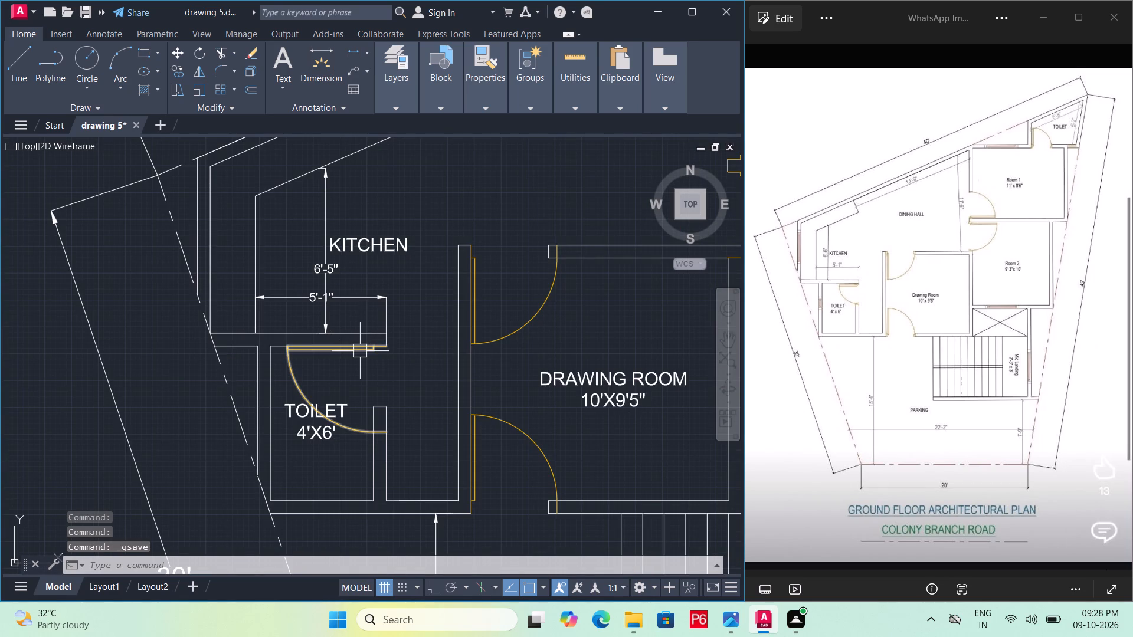
pyautogui.click(360, 351)
pyautogui.write('SC')
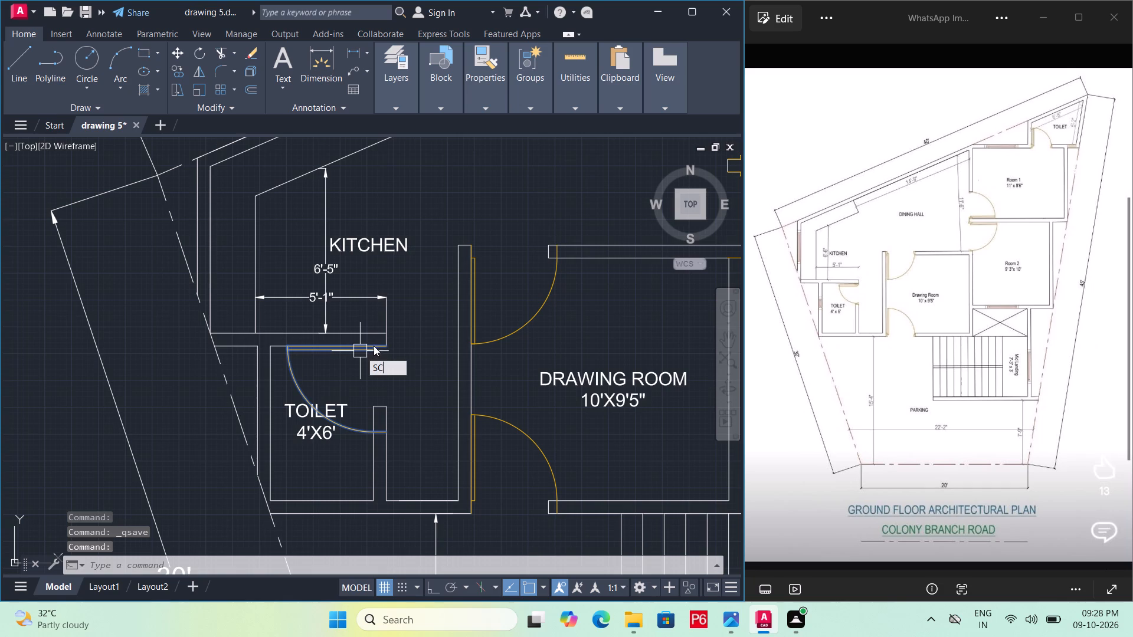
pyautogui.click(397, 385)
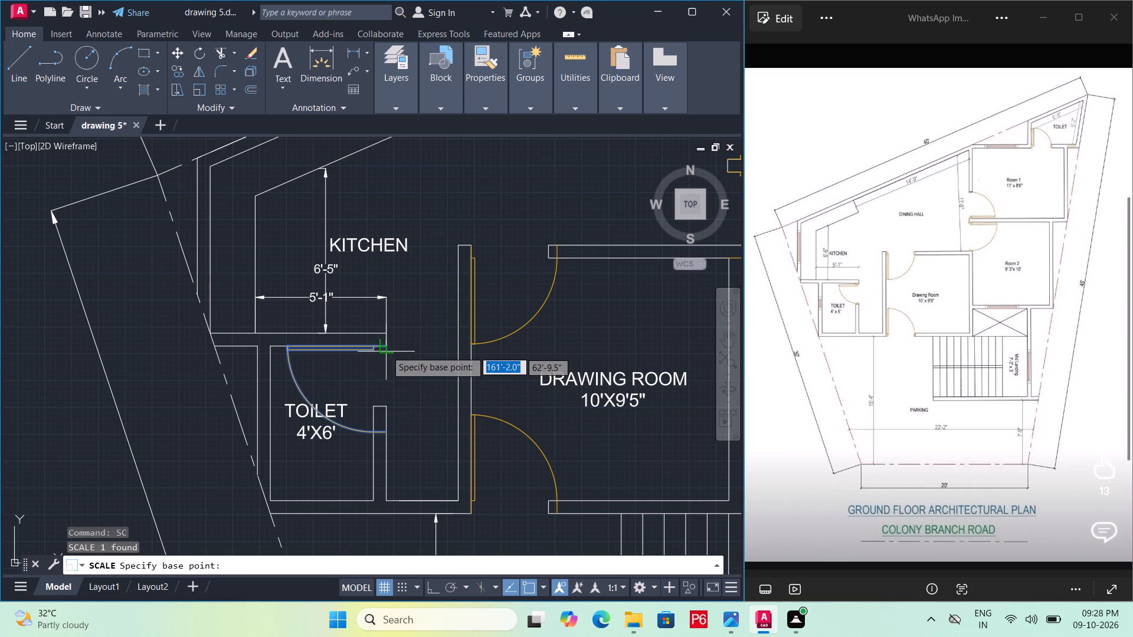
pyautogui.click(386, 348)
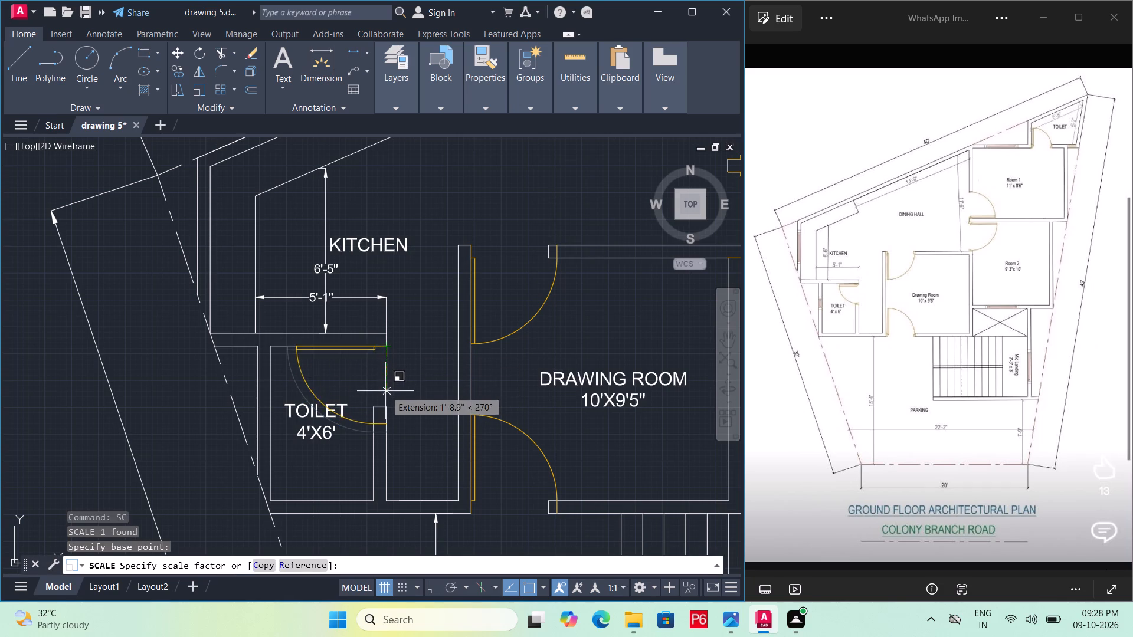
pyautogui.scroll(3, 387, 382)
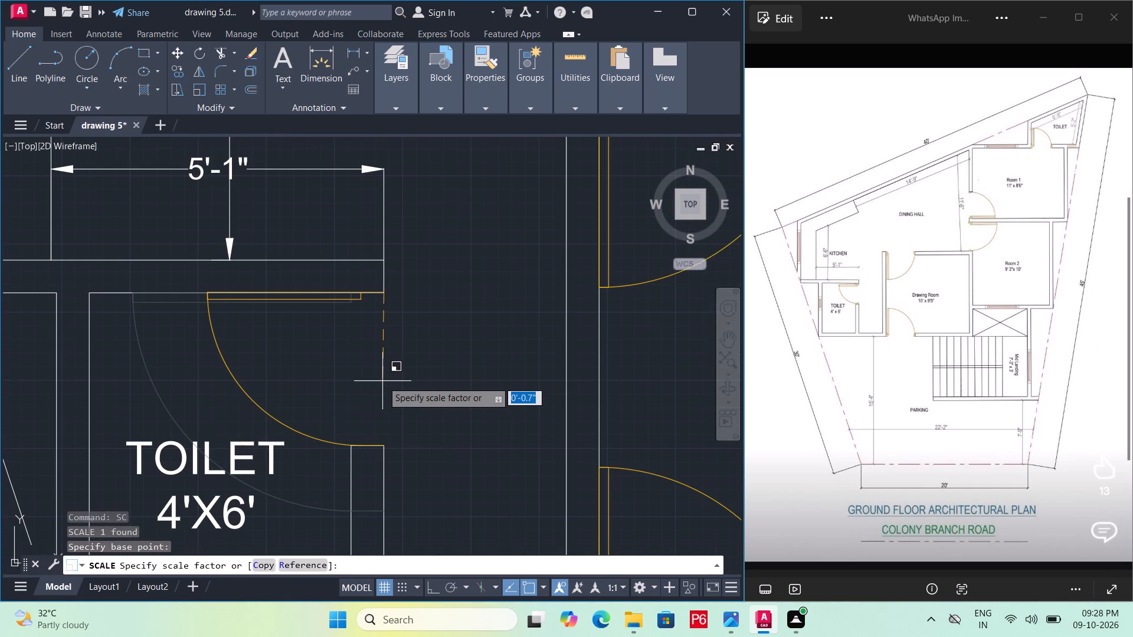
pyautogui.doubleClick(382, 381)
pyautogui.hotkey('ctrl', 's')
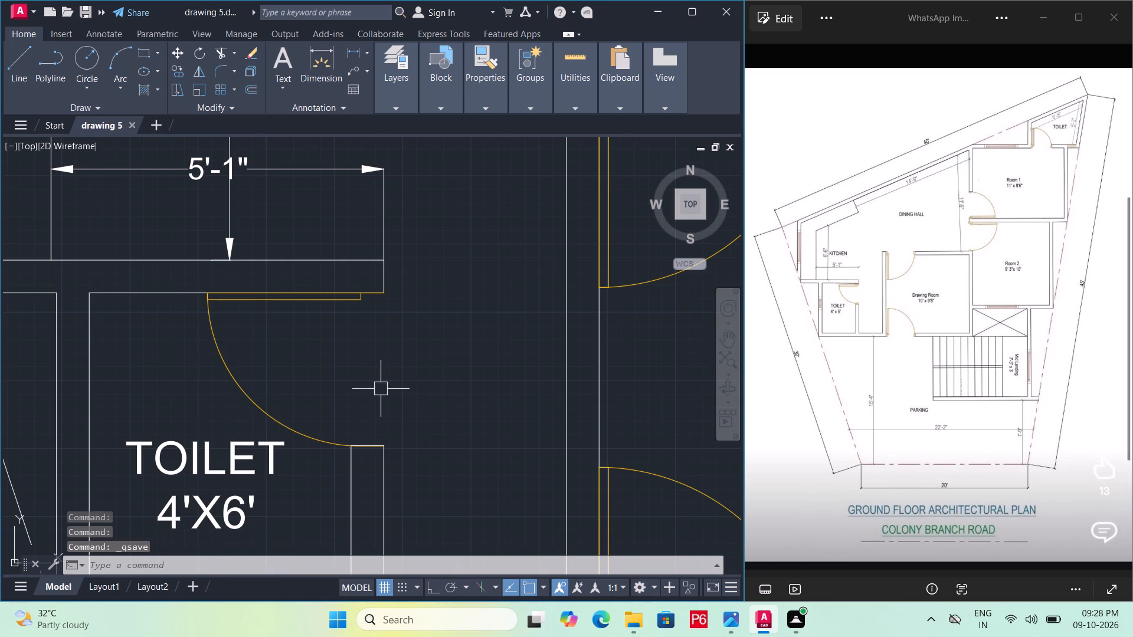
pyautogui.hotkey('ctrl', 's')
# Scale the drawing room's upper door by about 0.9 from its wall-end corner to fit the opening, and save the drawing.
pyautogui.scroll(-3, 375, 389)
pyautogui.moveTo(338, 372); pyautogui.dragTo(330, 361, button='middle')
pyautogui.scroll(1, 435, 323)
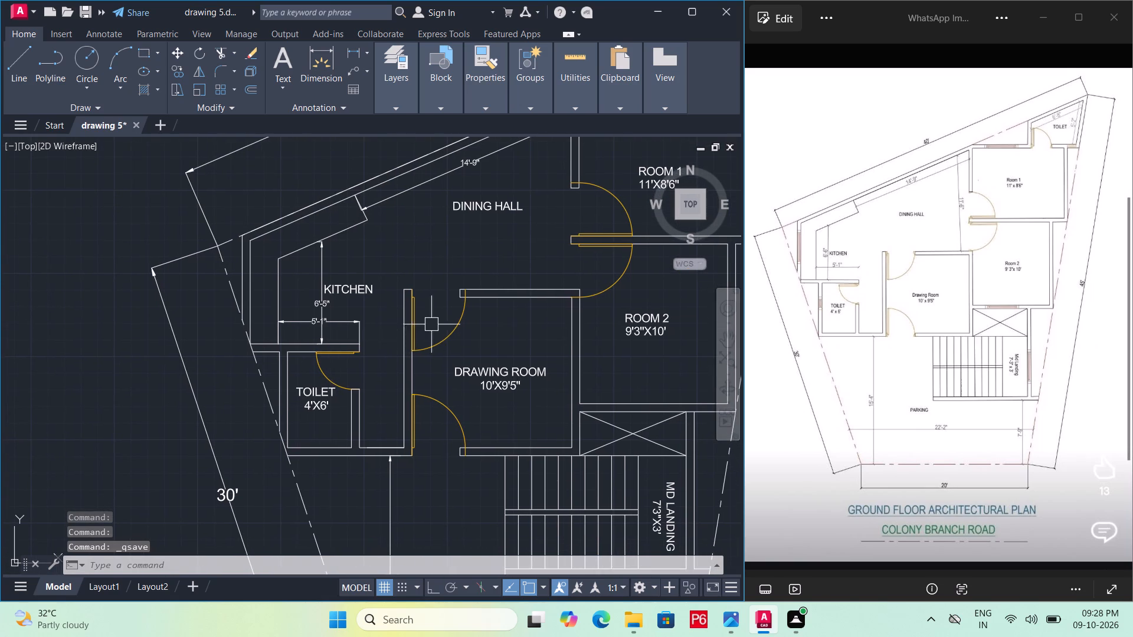
pyautogui.scroll(1, 435, 323)
pyautogui.click(461, 353)
pyautogui.write('SC')
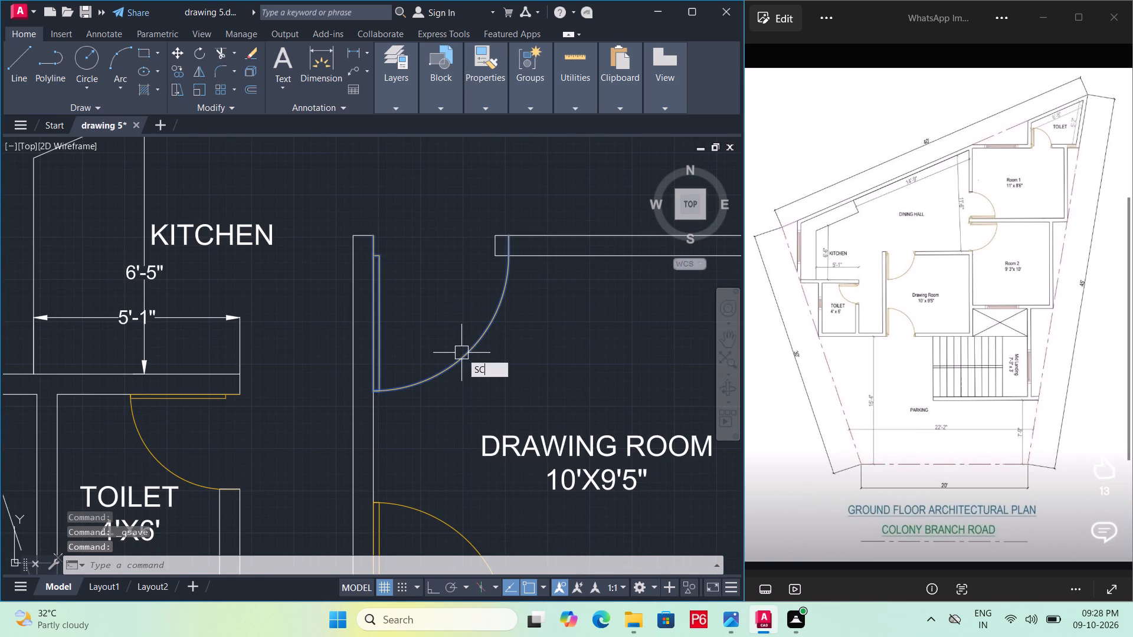
pyautogui.press('space')
pyautogui.scroll(1, 370, 239)
pyautogui.click(371, 239)
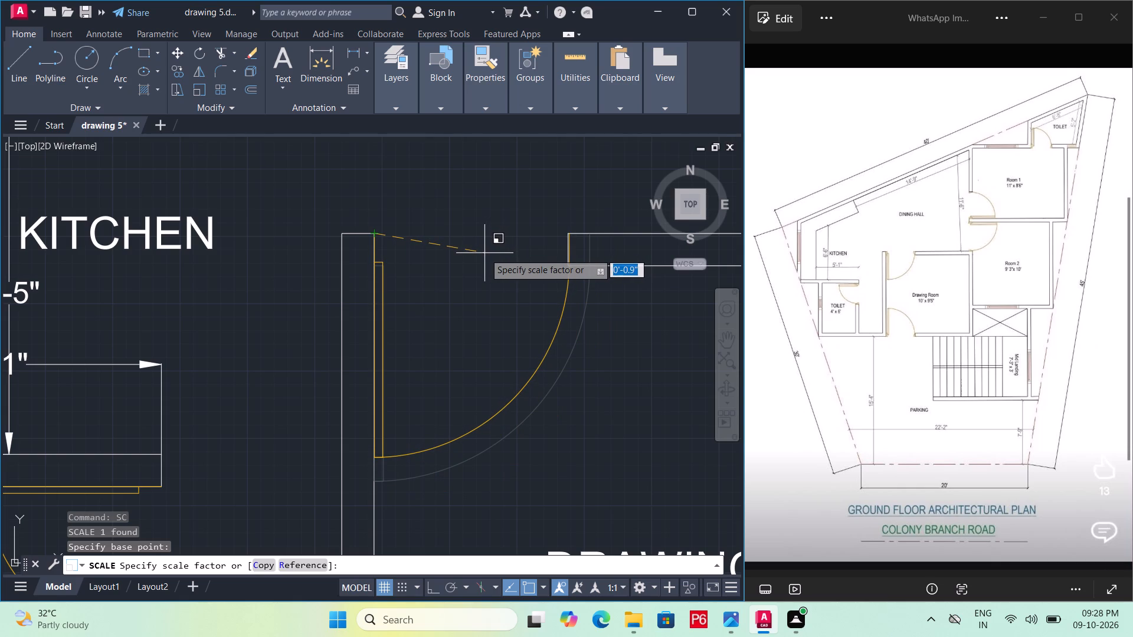
pyautogui.click(484, 253)
pyautogui.scroll(-4, 437, 225)
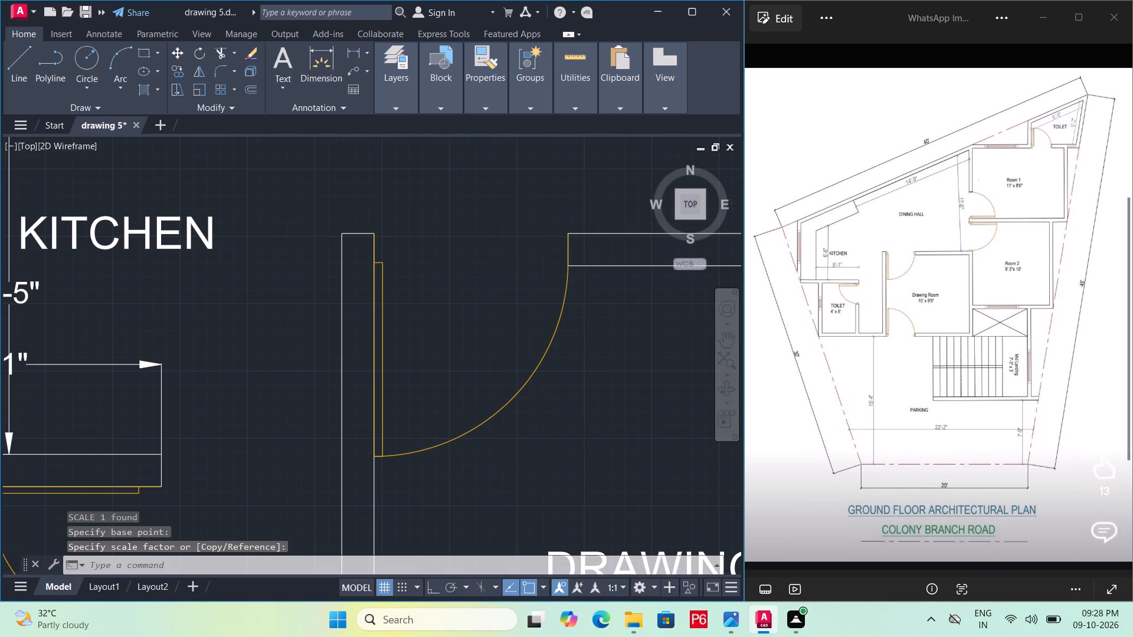
pyautogui.moveTo(446, 338); pyautogui.dragTo(434, 307, button='middle')
pyautogui.scroll(1, 445, 332)
pyautogui.click(434, 318)
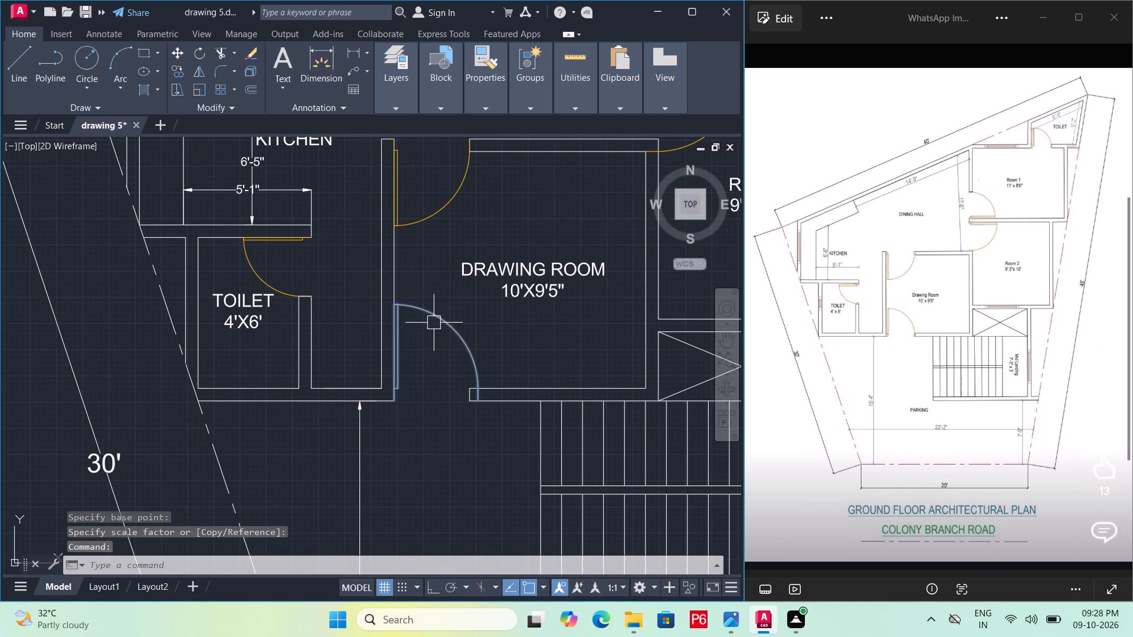
pyautogui.hotkey('ctrl', 's')
pyautogui.hotkey('ctrl', 's')
pyautogui.hotkey('ctrl', 's')
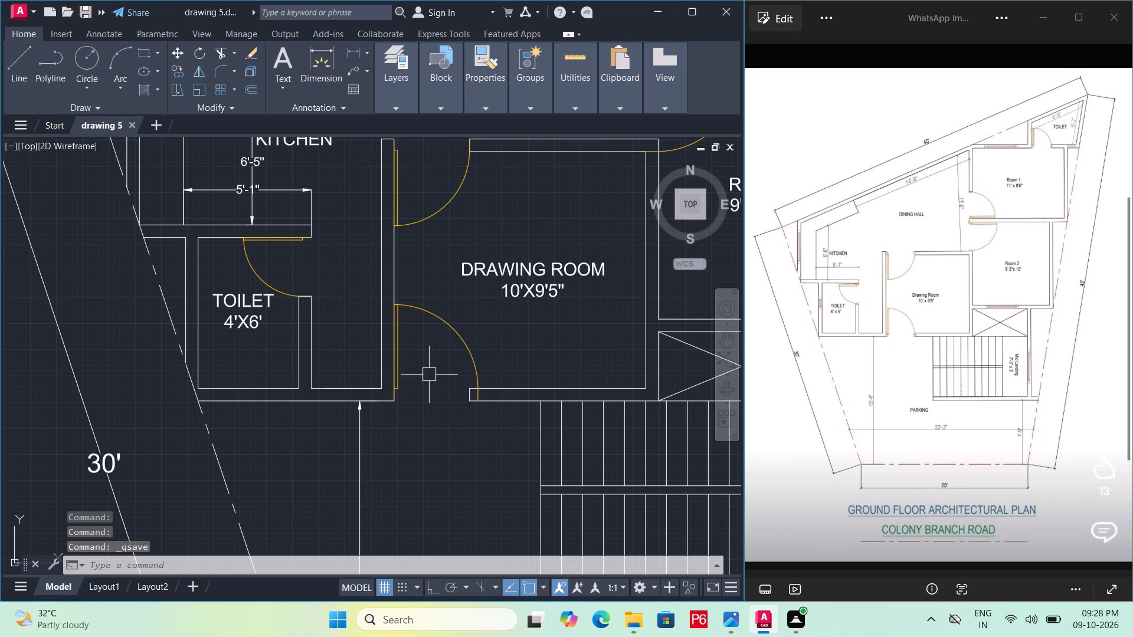
# Scale down the drawing room's lower door from its bottom wall corner to fit the opening, and save the drawing.
pyautogui.click(400, 375)
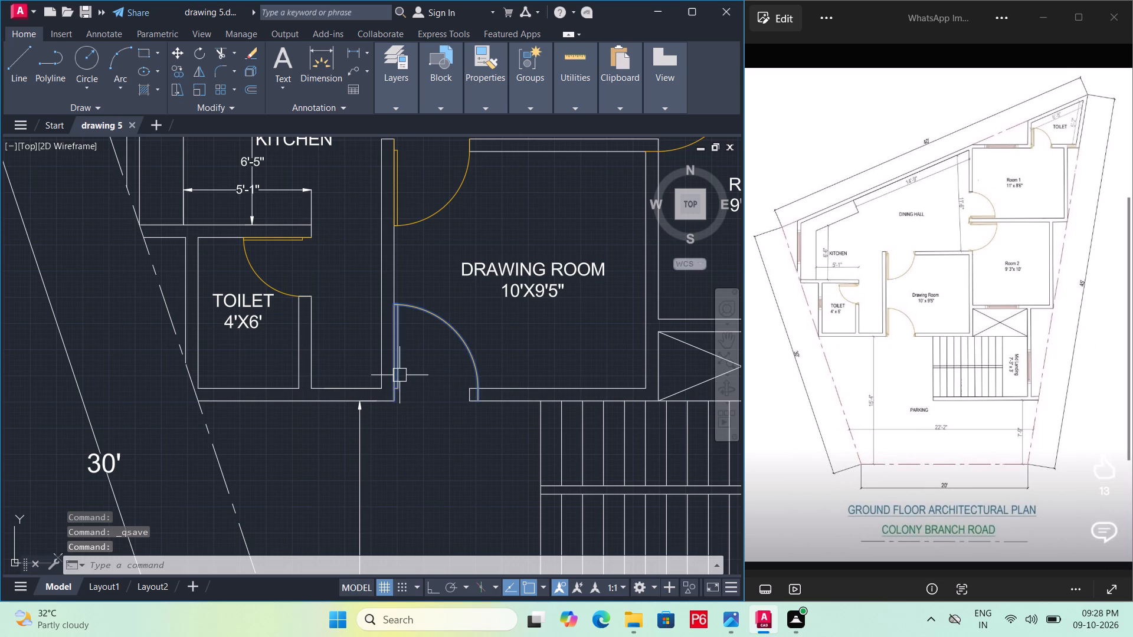
pyautogui.scroll(1, 445, 378)
pyautogui.moveTo(453, 377); pyautogui.dragTo(407, 506, button='middle')
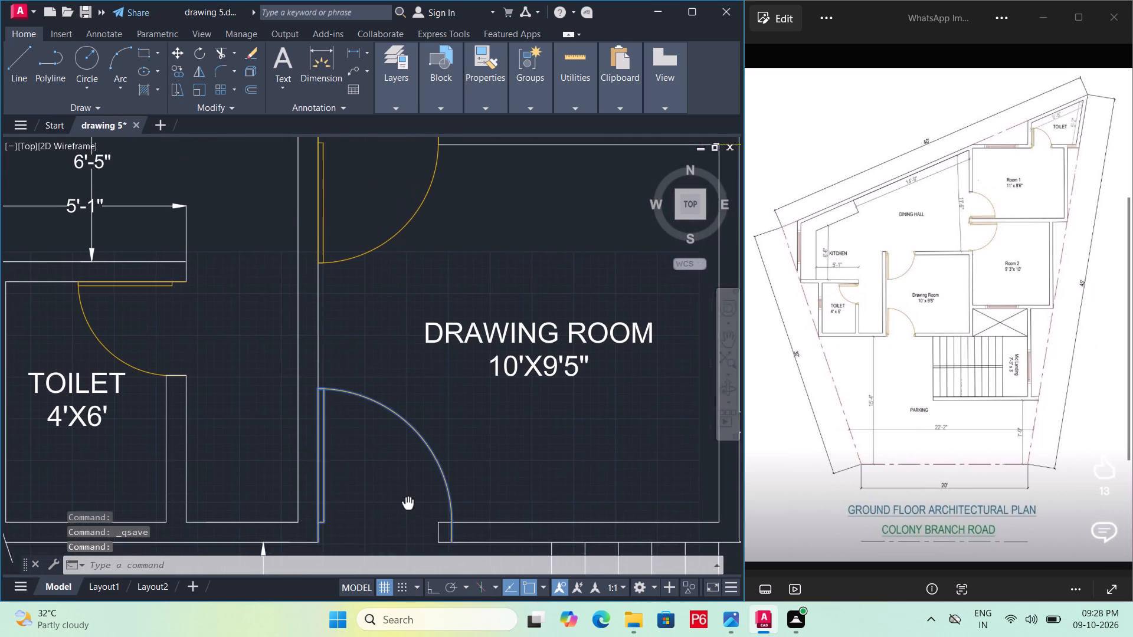
pyautogui.moveTo(407, 506); pyautogui.dragTo(429, 412, button='middle')
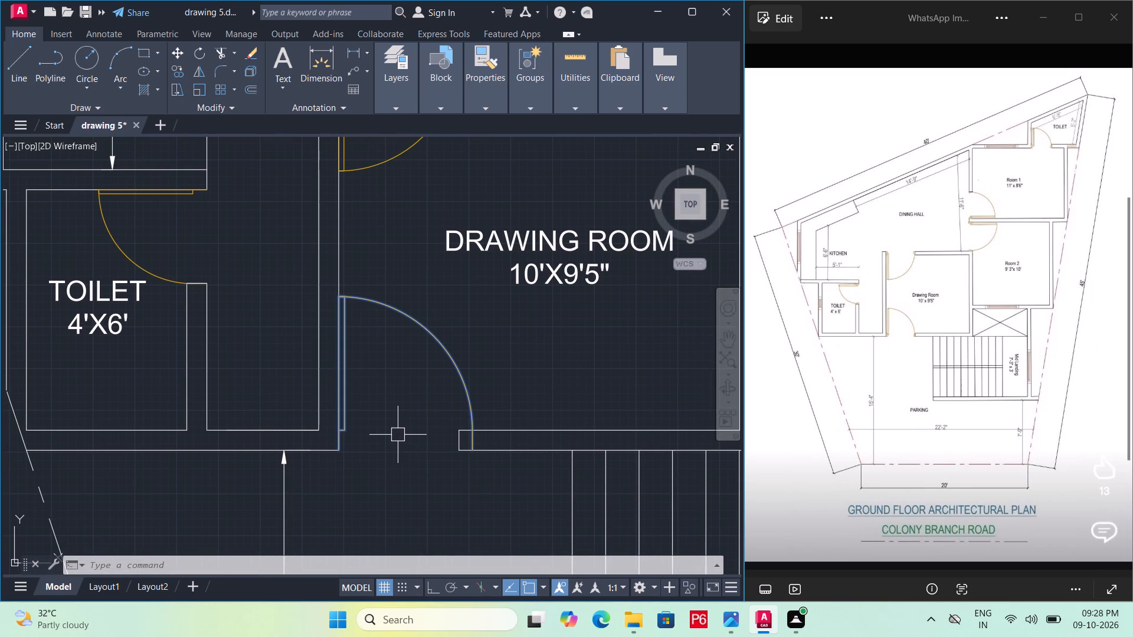
pyautogui.write('SC')
pyautogui.press('space')
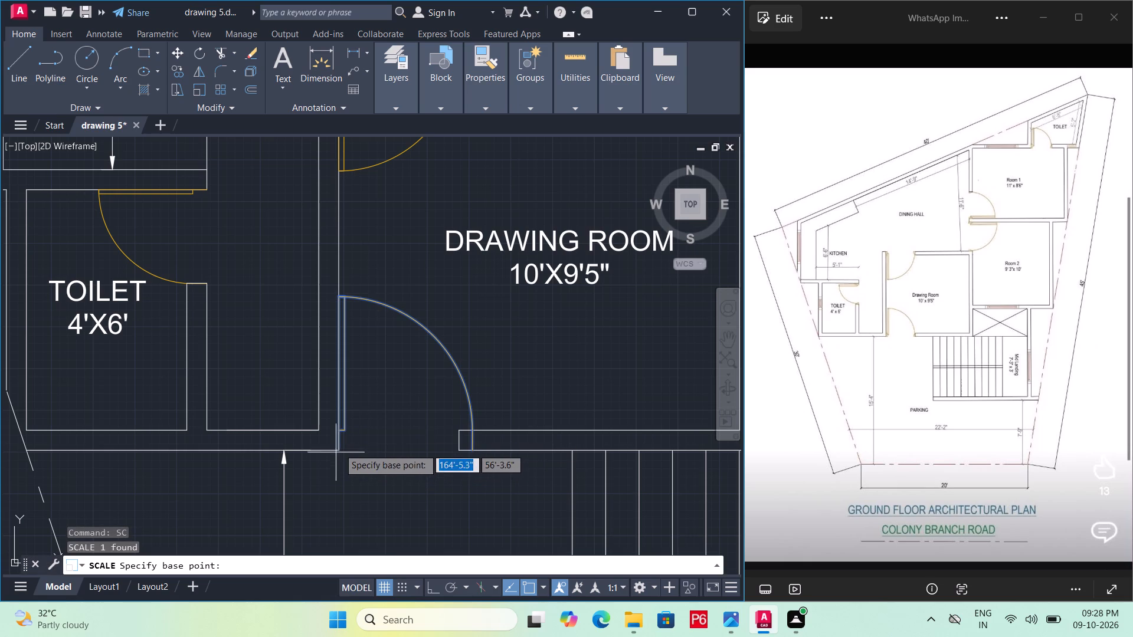
pyautogui.click(339, 448)
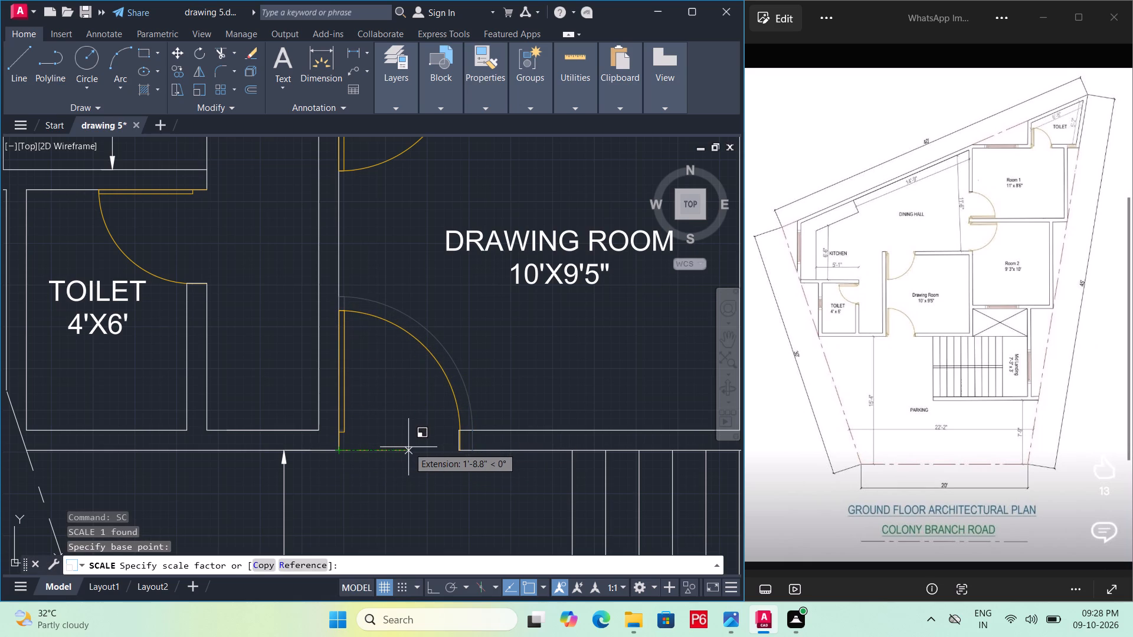
pyautogui.scroll(3, 407, 448)
pyautogui.moveTo(403, 450); pyautogui.dragTo(395, 454, button='middle')
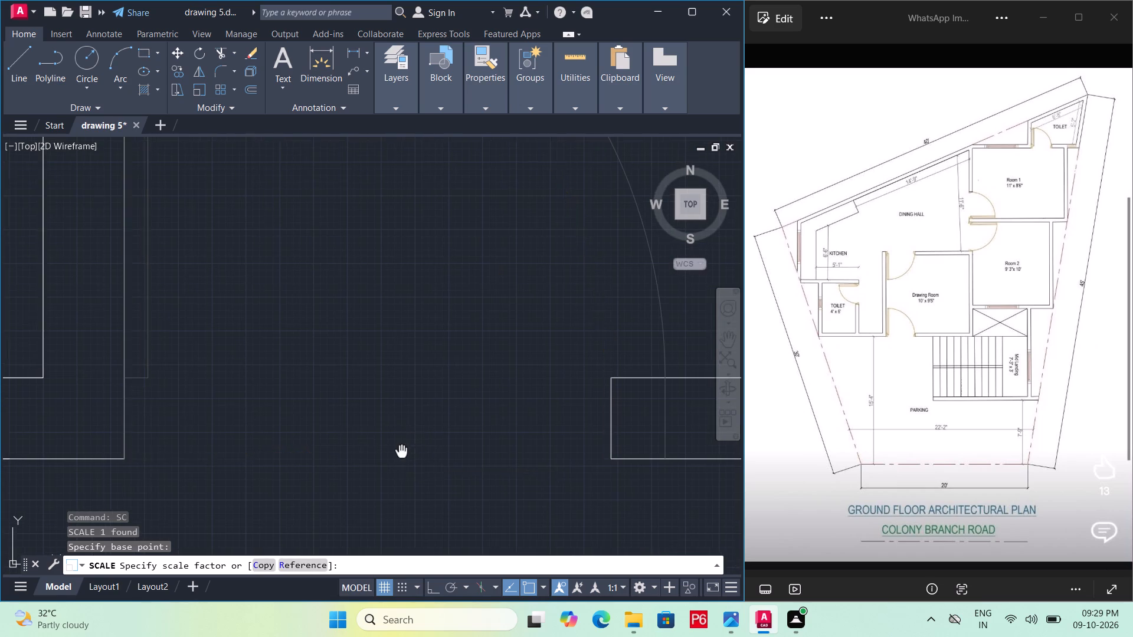
pyautogui.moveTo(395, 454); pyautogui.dragTo(364, 458, button='middle')
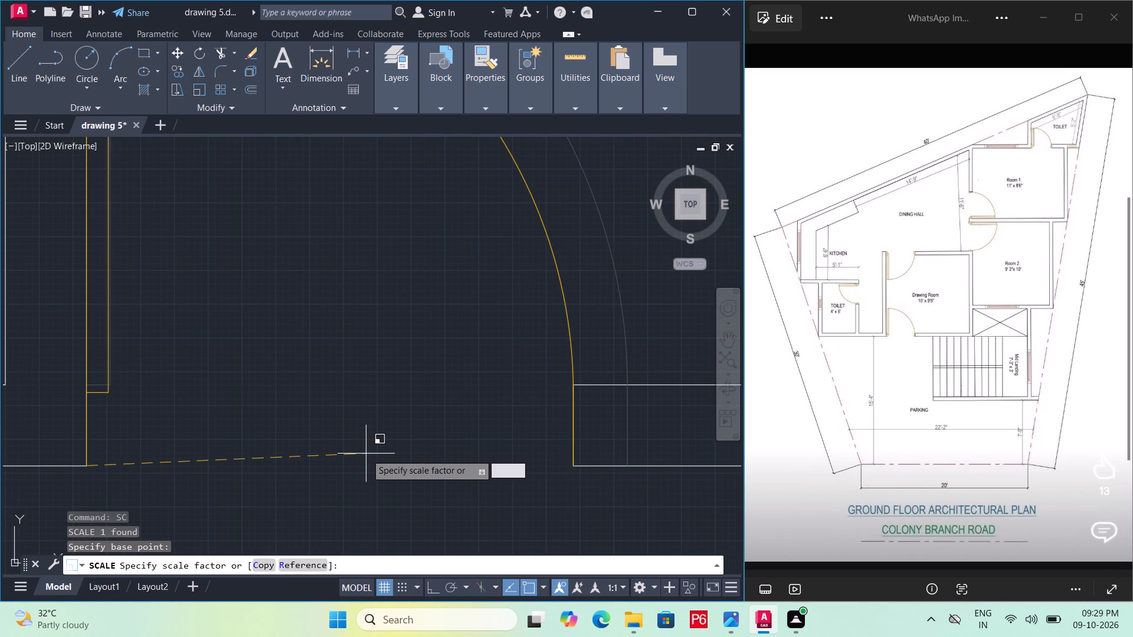
pyautogui.click(366, 454)
pyautogui.scroll(-3, 372, 435)
pyautogui.hotkey('ctrl', 's')
pyautogui.hotkey('ctrl', 's')
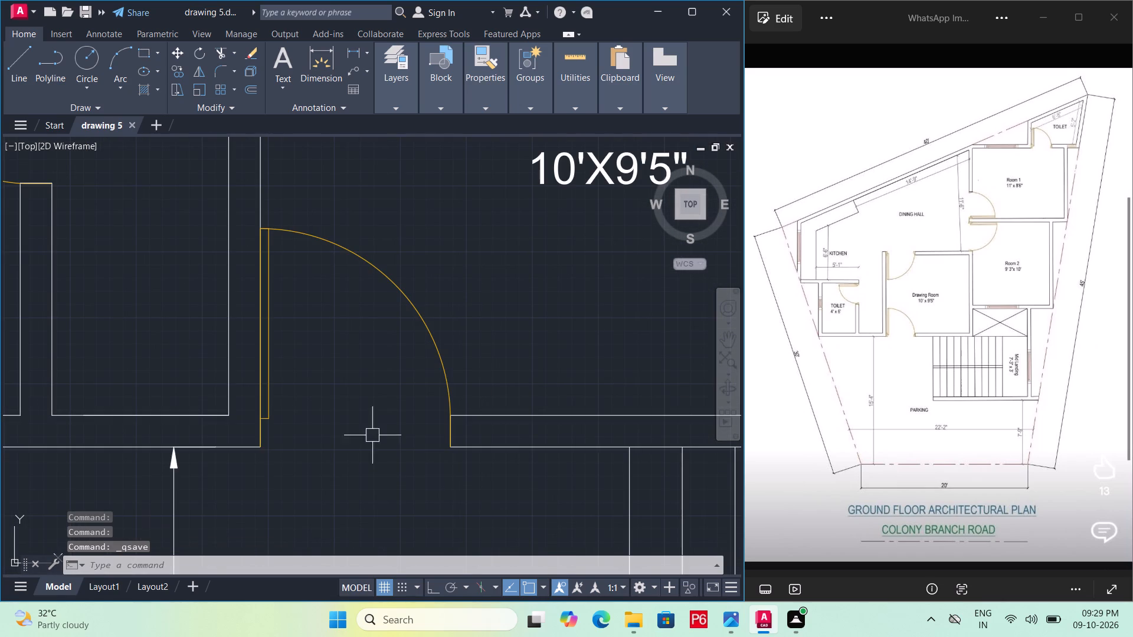
pyautogui.hotkey('ctrl', 's')
# Scale down the Room 2 door from the dividing wall's end corner so its arc meets the drawing room wall's upper face; save.
pyautogui.scroll(-2, 371, 436)
pyautogui.moveTo(371, 437); pyautogui.dragTo(322, 553, button='middle')
pyautogui.scroll(-1, 349, 407)
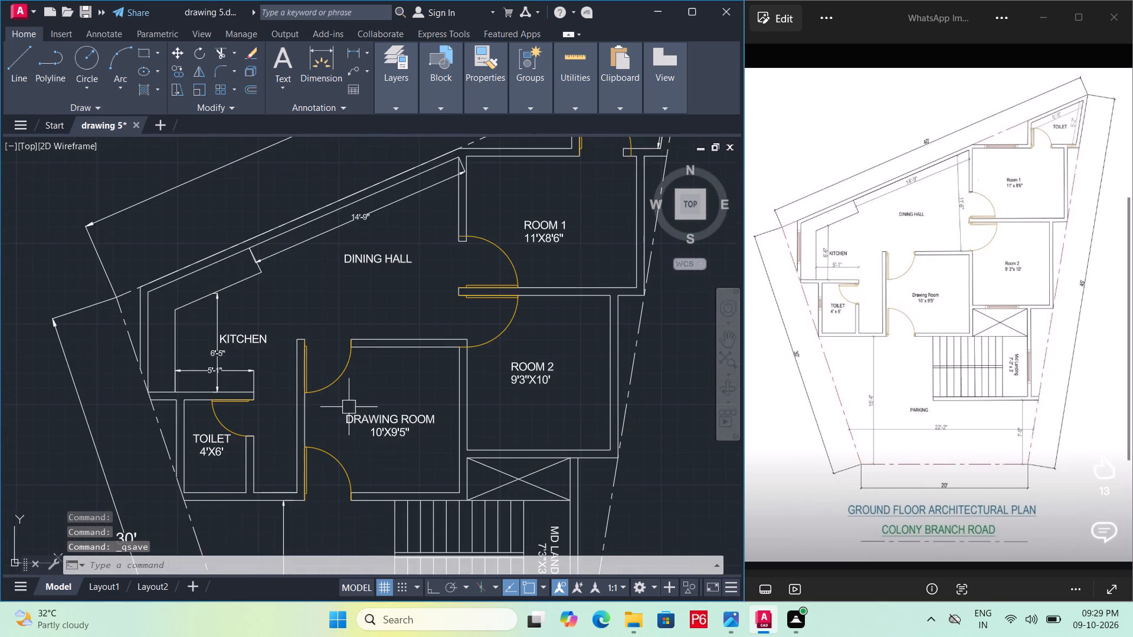
pyautogui.scroll(2, 470, 339)
pyautogui.click(509, 360)
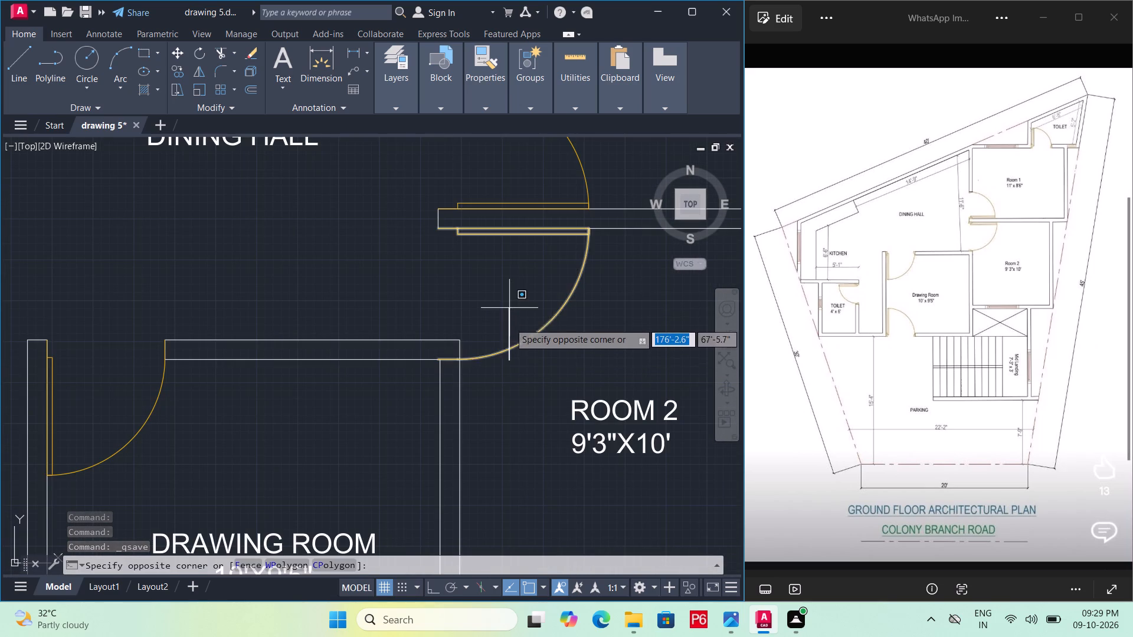
pyautogui.click(519, 344)
pyautogui.click(519, 344)
pyautogui.click(519, 344)
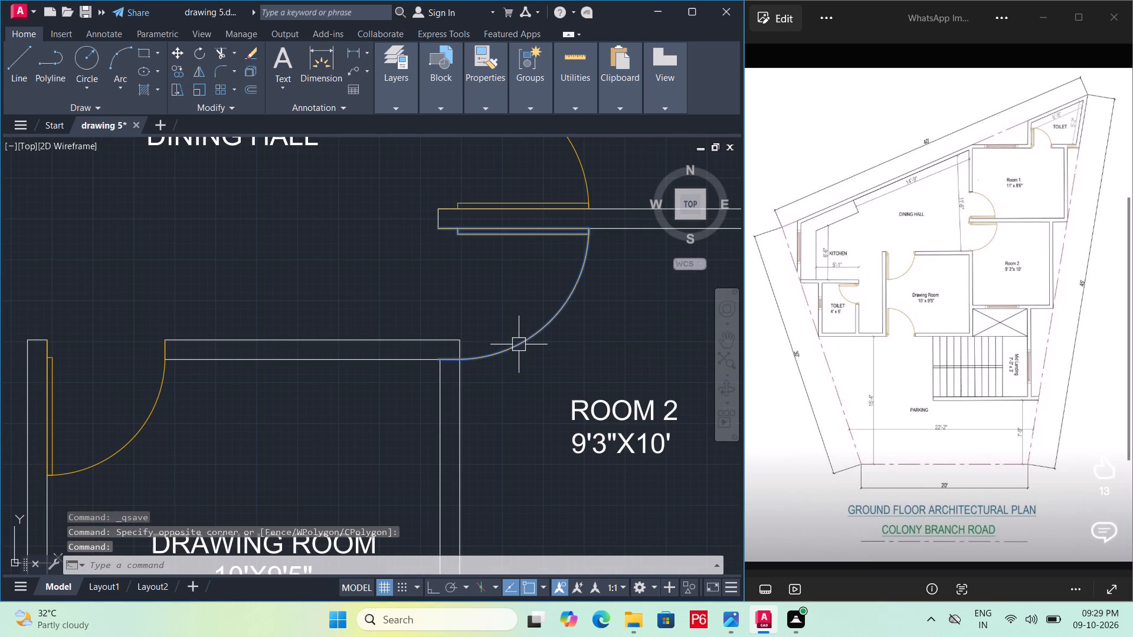
pyautogui.scroll(1, 509, 339)
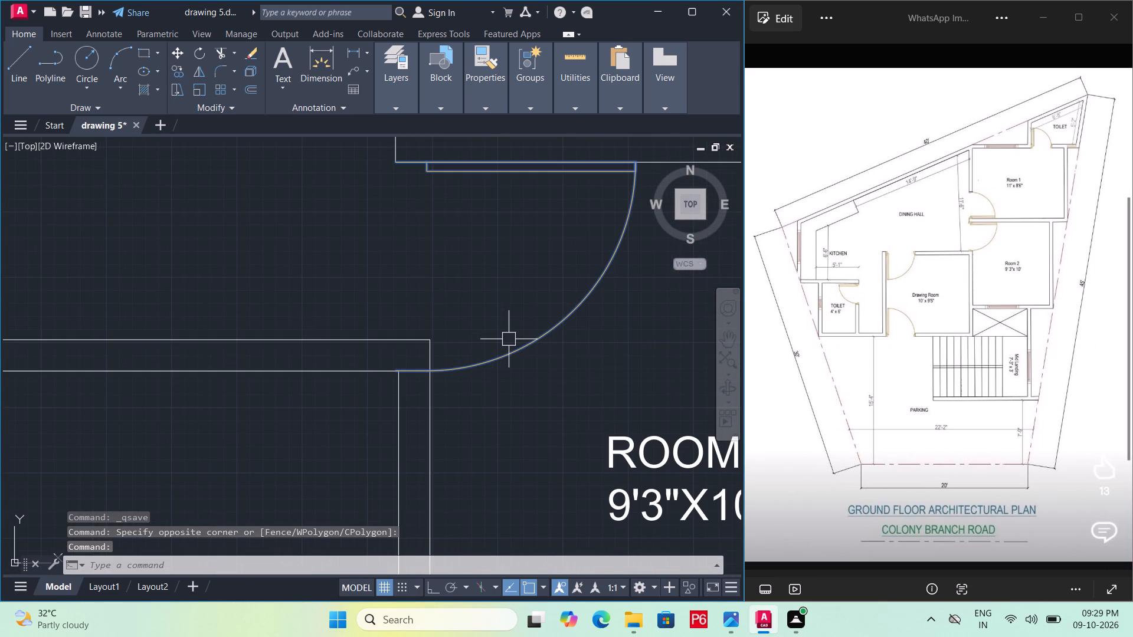
pyautogui.write('SC')
pyautogui.press('space')
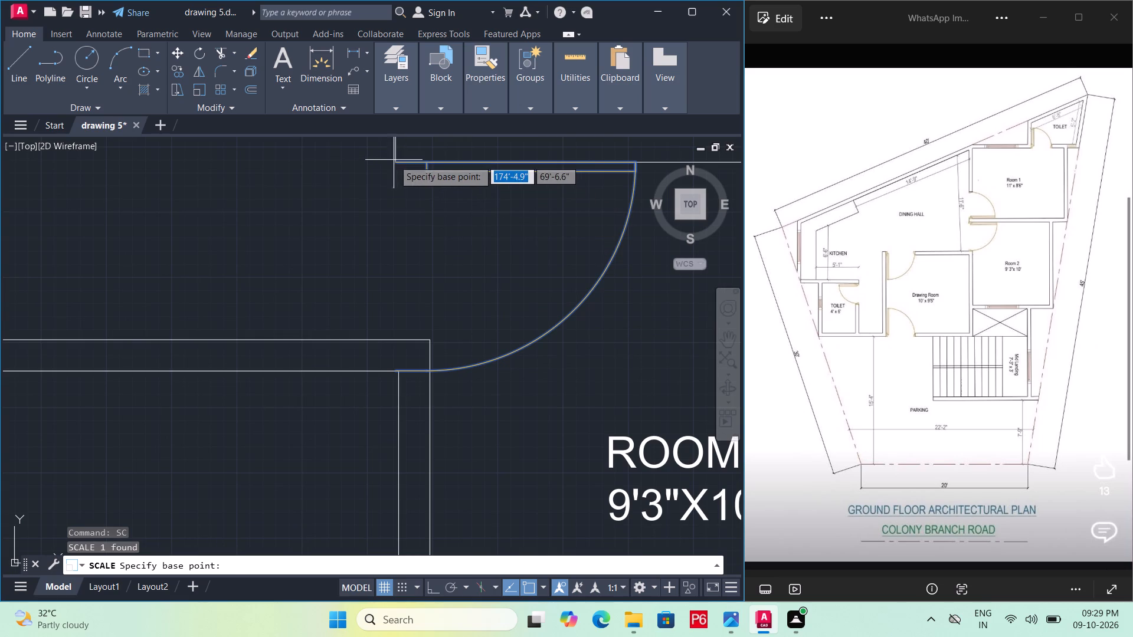
pyautogui.doubleClick(394, 160)
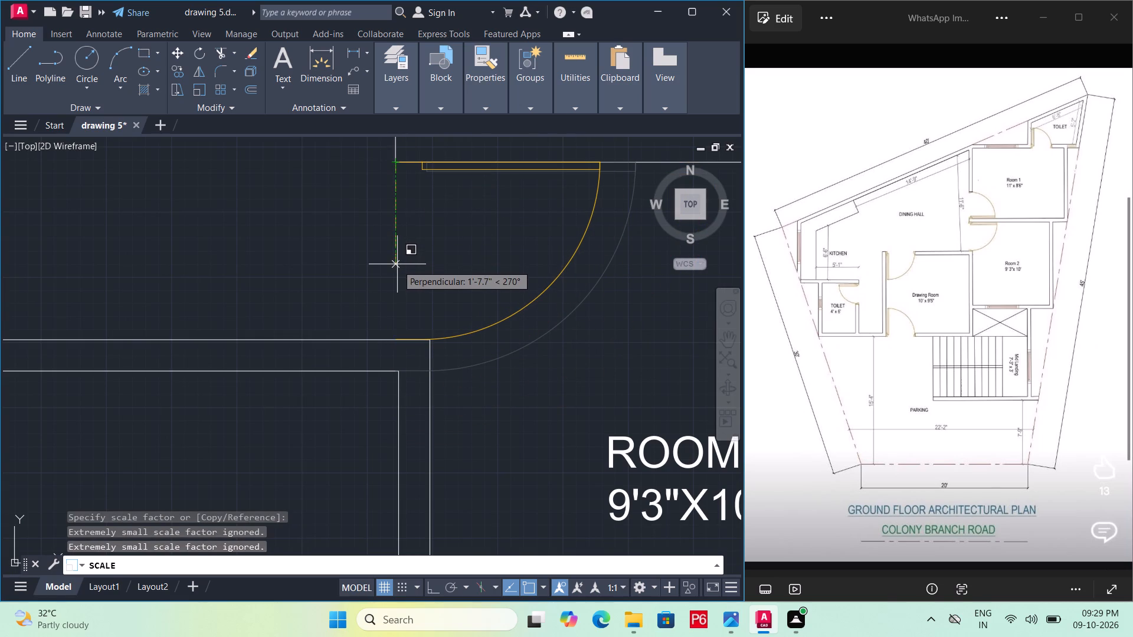
pyautogui.click(397, 264)
pyautogui.scroll(-1, 423, 356)
pyautogui.moveTo(423, 356); pyautogui.dragTo(405, 457, button='middle')
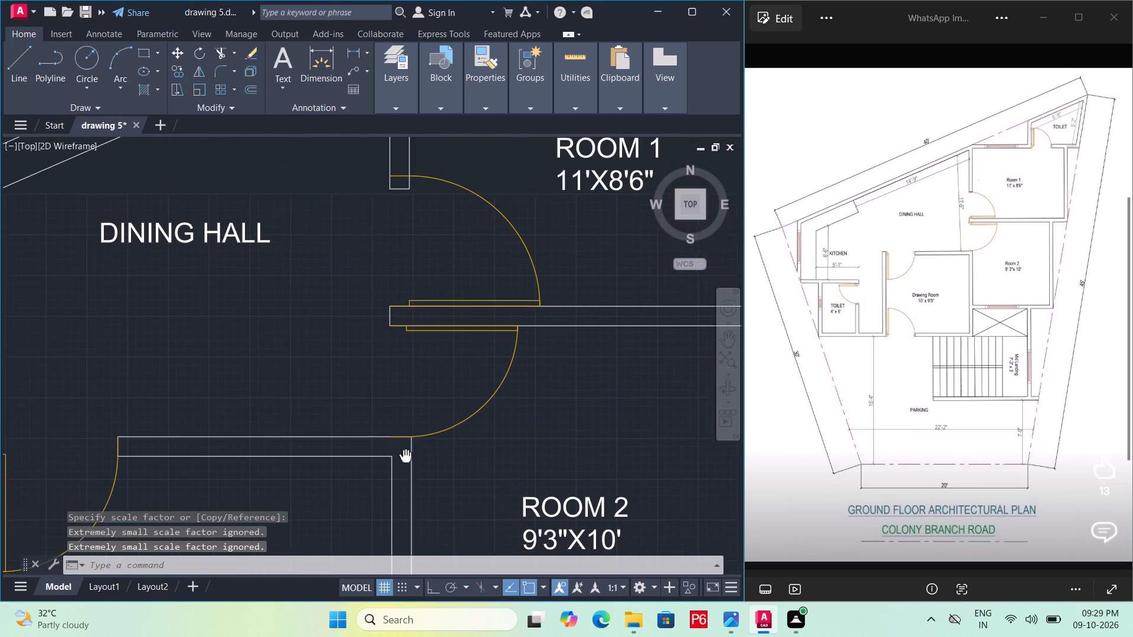
pyautogui.hotkey('ctrl', 's')
pyautogui.hotkey('ctrl', 's')
# Scale the Room 1 door by about 0.9 from the dividing wall's end corner to fit the opening, and save the drawing.
pyautogui.scroll(-1, 411, 448)
pyautogui.moveTo(411, 455); pyautogui.dragTo(406, 488, button='middle')
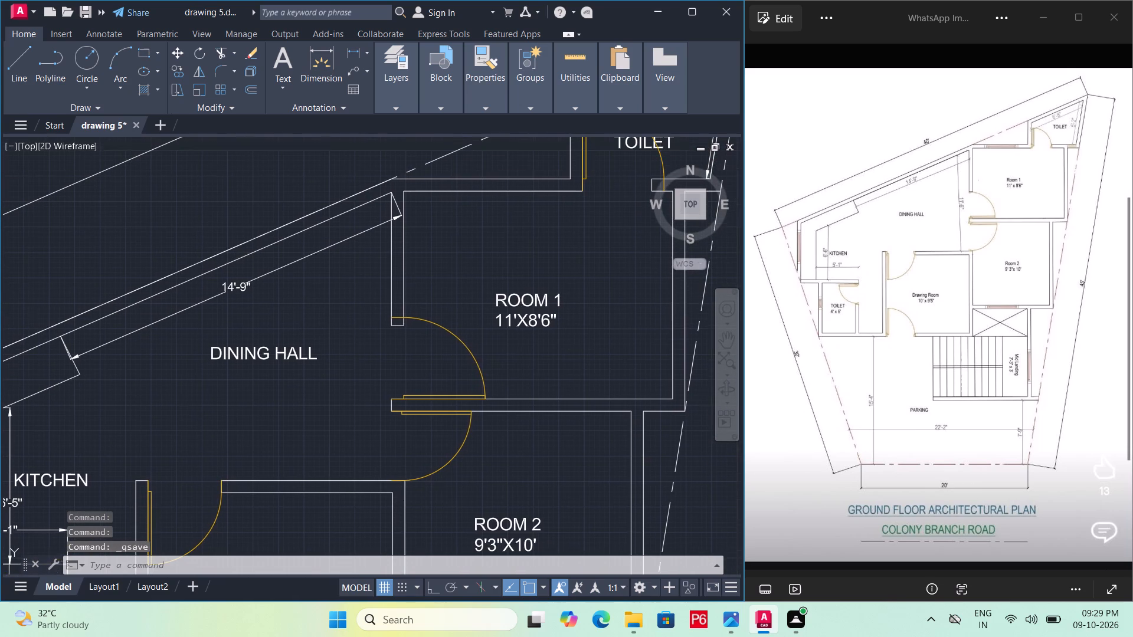
pyautogui.click(486, 375)
pyautogui.write('SC')
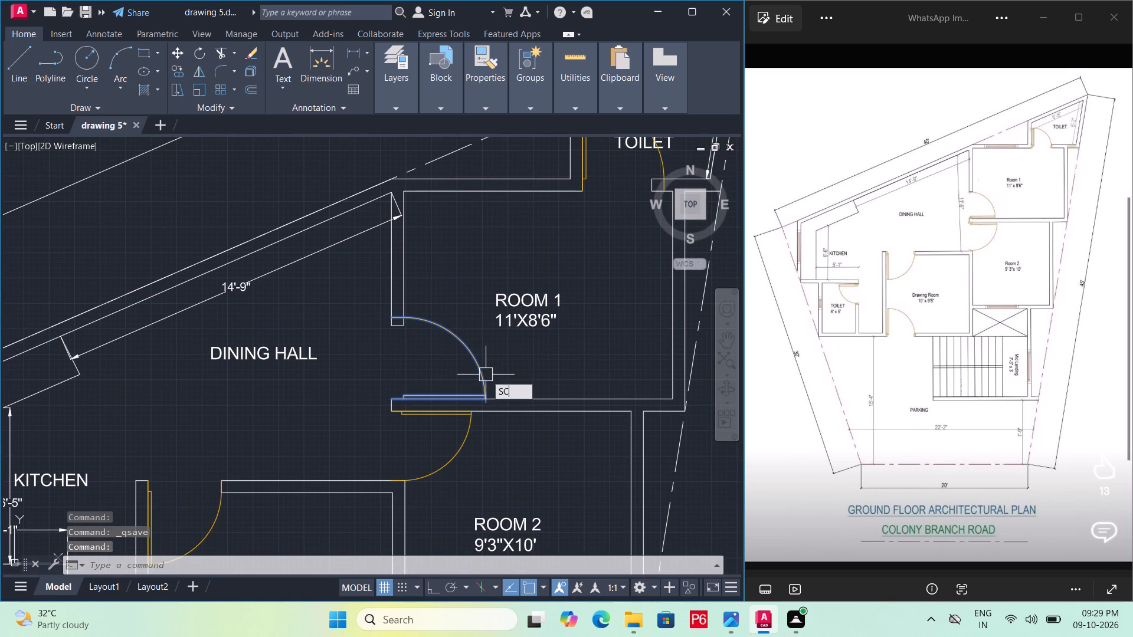
pyautogui.press('space')
pyautogui.scroll(2, 397, 390)
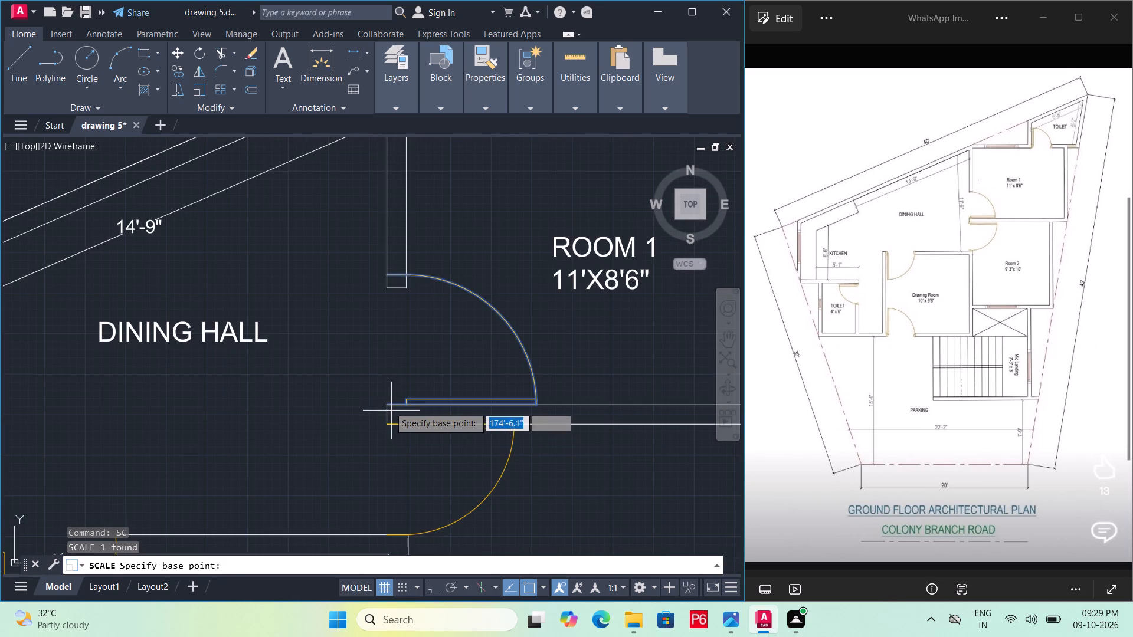
pyautogui.click(389, 406)
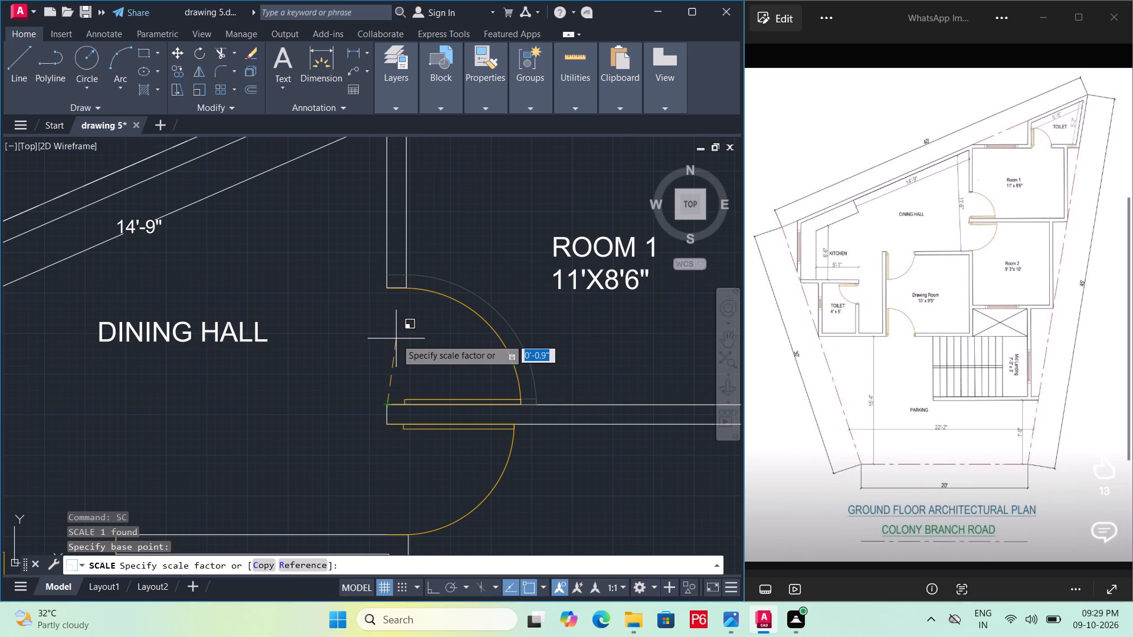
pyautogui.click(396, 339)
pyautogui.hotkey('ctrl', 's')
pyautogui.hotkey('ctrl', 's')
# Scale down the door of the toilet above Room 1 from its left wall corner to fit the opening, and save the drawing.
pyautogui.moveTo(405, 339); pyautogui.dragTo(299, 455, button='middle')
pyautogui.scroll(-2, 310, 349)
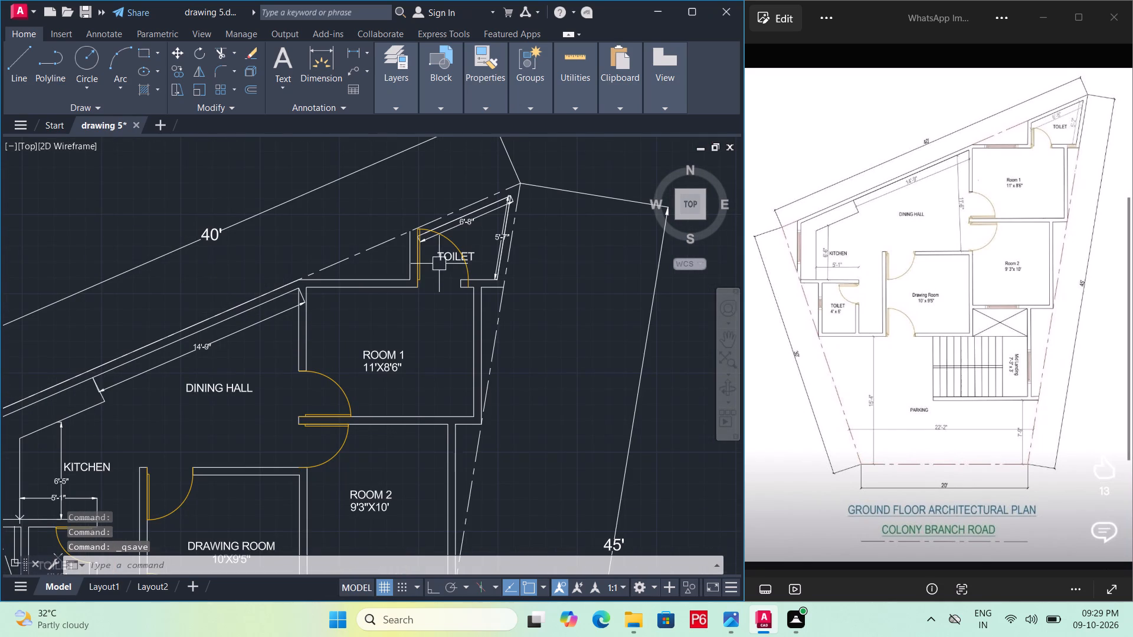
pyautogui.scroll(1, 447, 257)
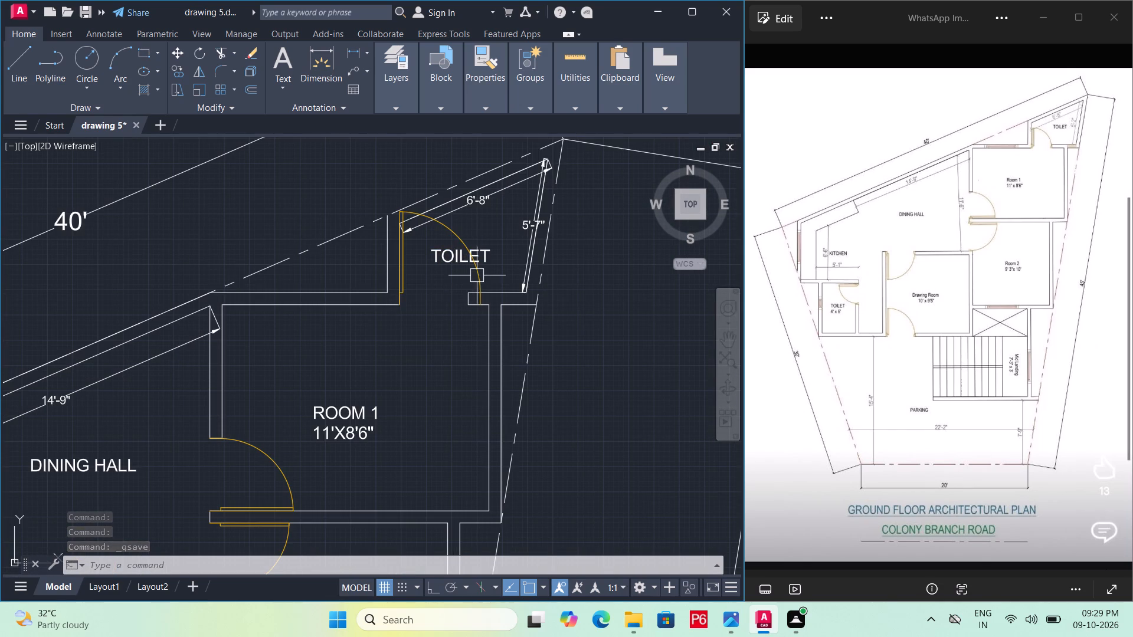
pyautogui.click(477, 275)
pyautogui.write('SC')
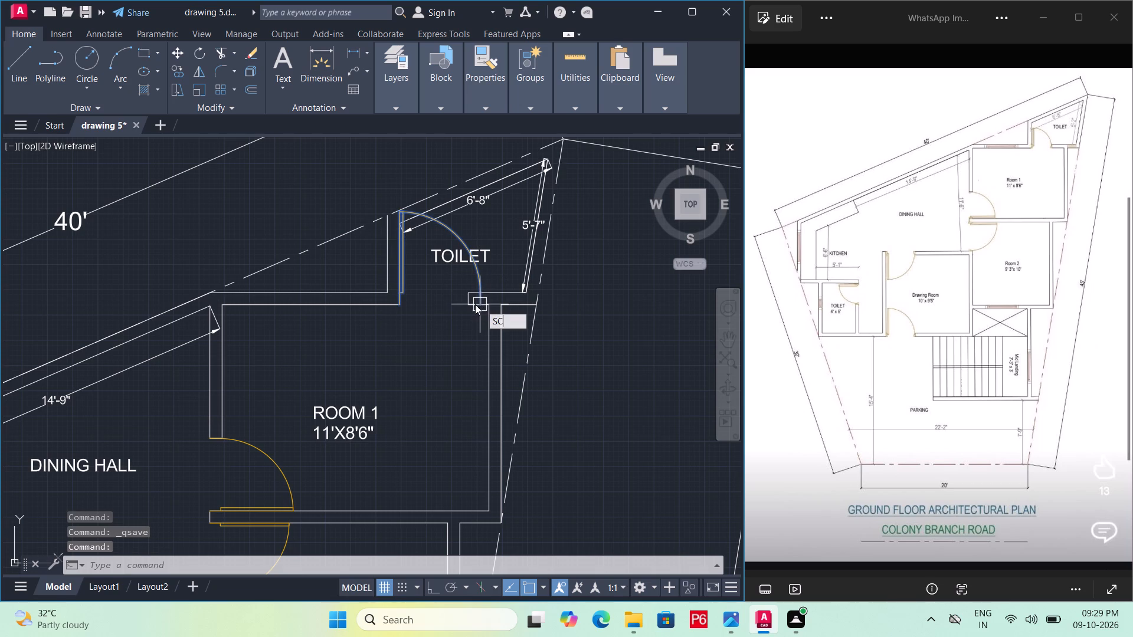
pyautogui.press('Return')
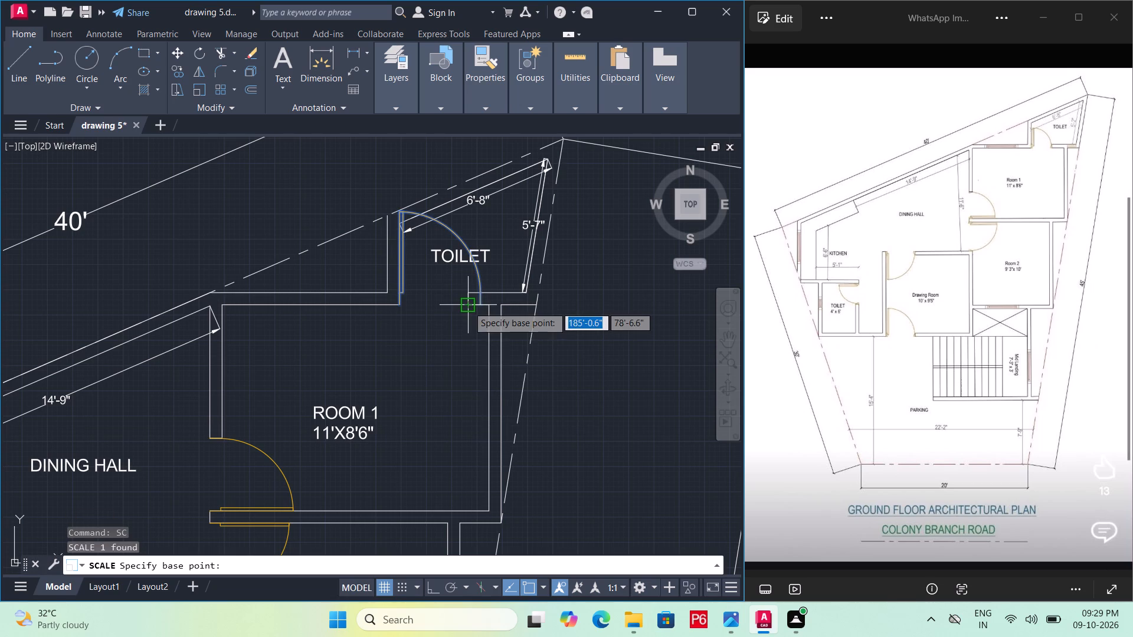
pyautogui.scroll(2, 504, 297)
pyautogui.moveTo(486, 293); pyautogui.dragTo(512, 432, button='middle')
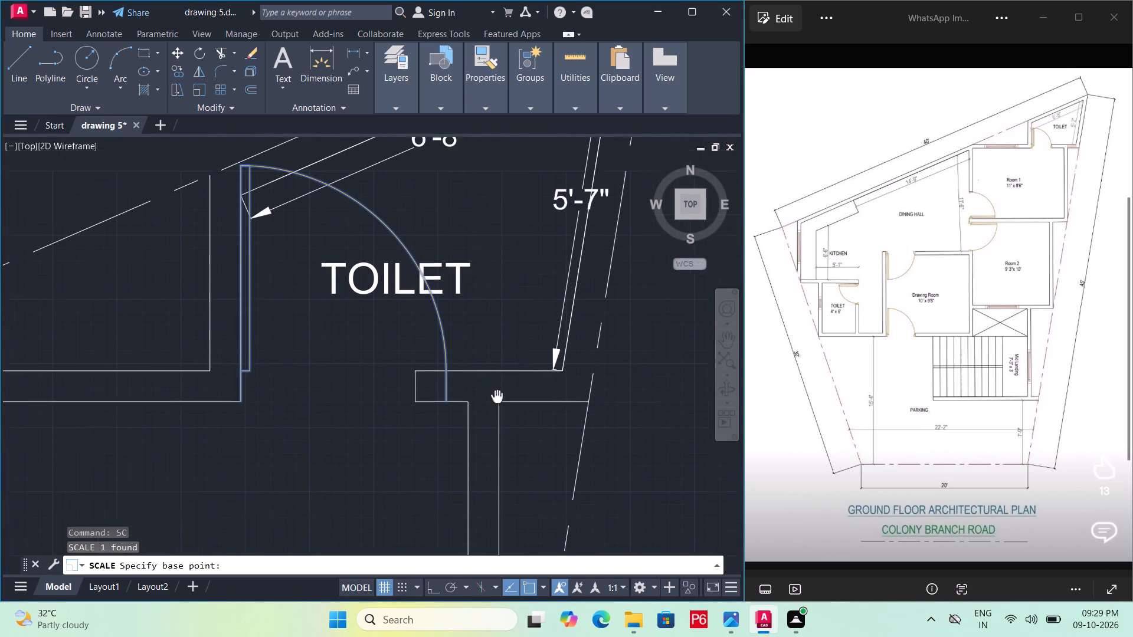
pyautogui.moveTo(512, 432); pyautogui.dragTo(513, 434, button='middle')
pyautogui.click(263, 456)
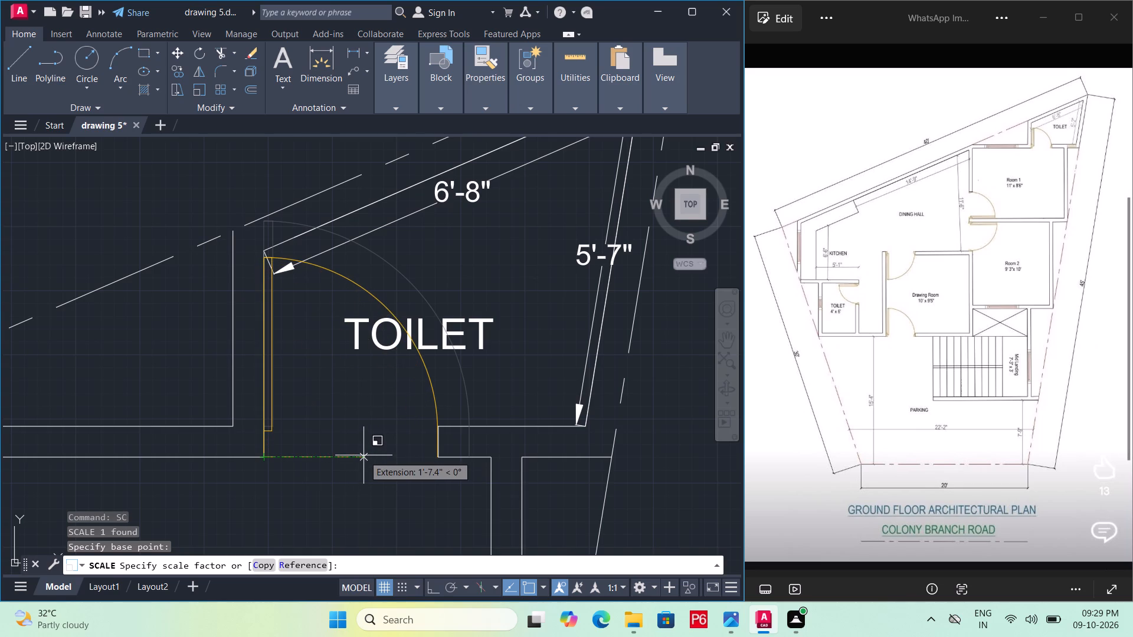
pyautogui.click(364, 455)
pyautogui.scroll(-2, 424, 350)
pyautogui.moveTo(428, 347); pyautogui.dragTo(429, 298, button='middle')
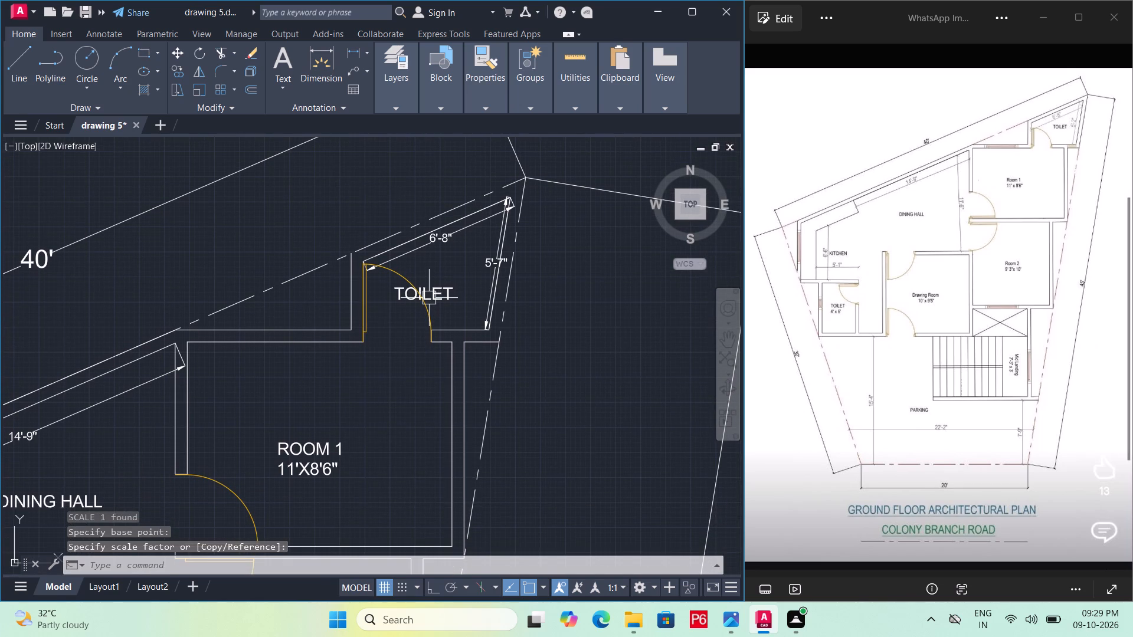
pyautogui.hotkey('ctrl', 's')
pyautogui.hotkey('ctrl', 's')
pyautogui.hotkey('ctrl', 's')
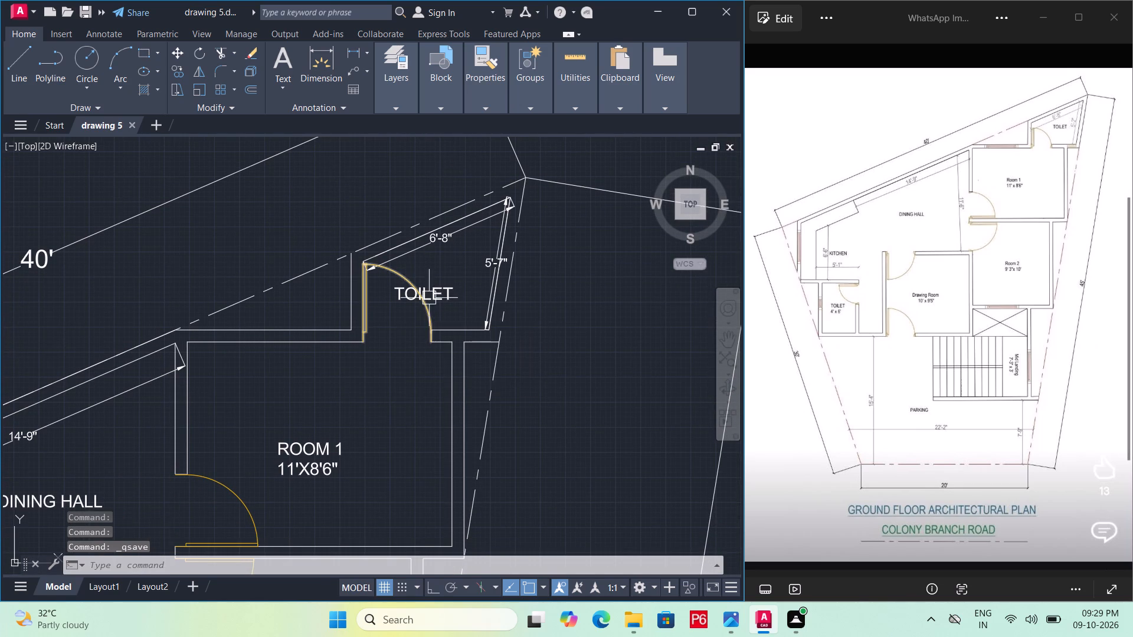
# Erase the two spare door symbols lying outside the floor plan.
pyautogui.scroll(-2, 429, 298)
pyautogui.moveTo(422, 280); pyautogui.dragTo(424, 199, button='middle')
pyautogui.scroll(-1, 430, 229)
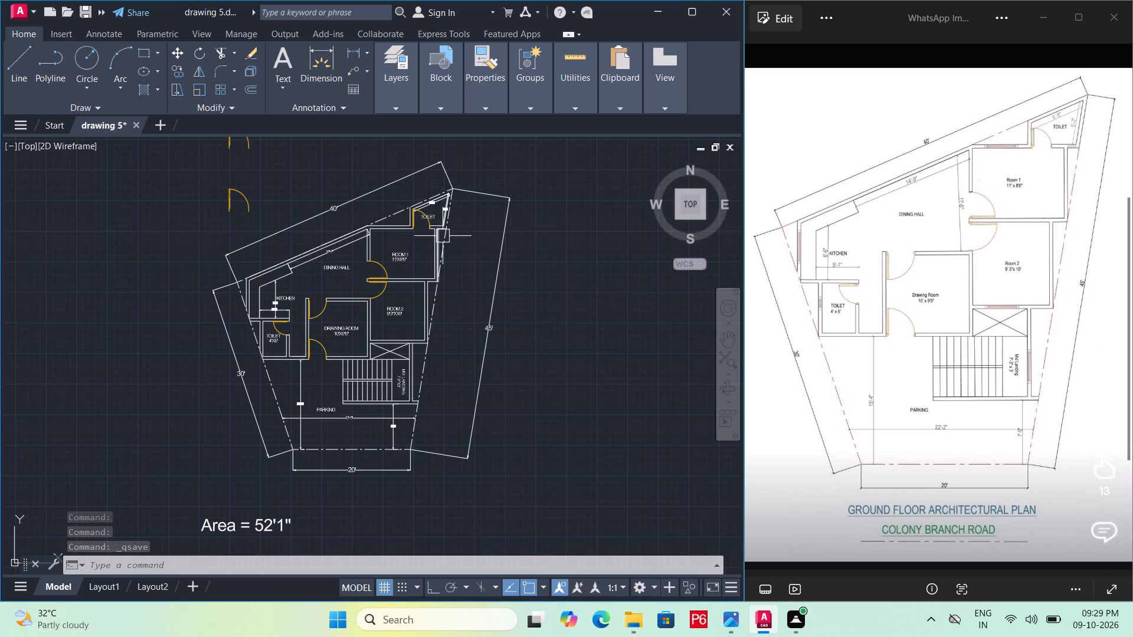
pyautogui.press('Escape')
pyautogui.moveTo(443, 236); pyautogui.dragTo(447, 382, button='middle')
pyautogui.scroll(1, 446, 376)
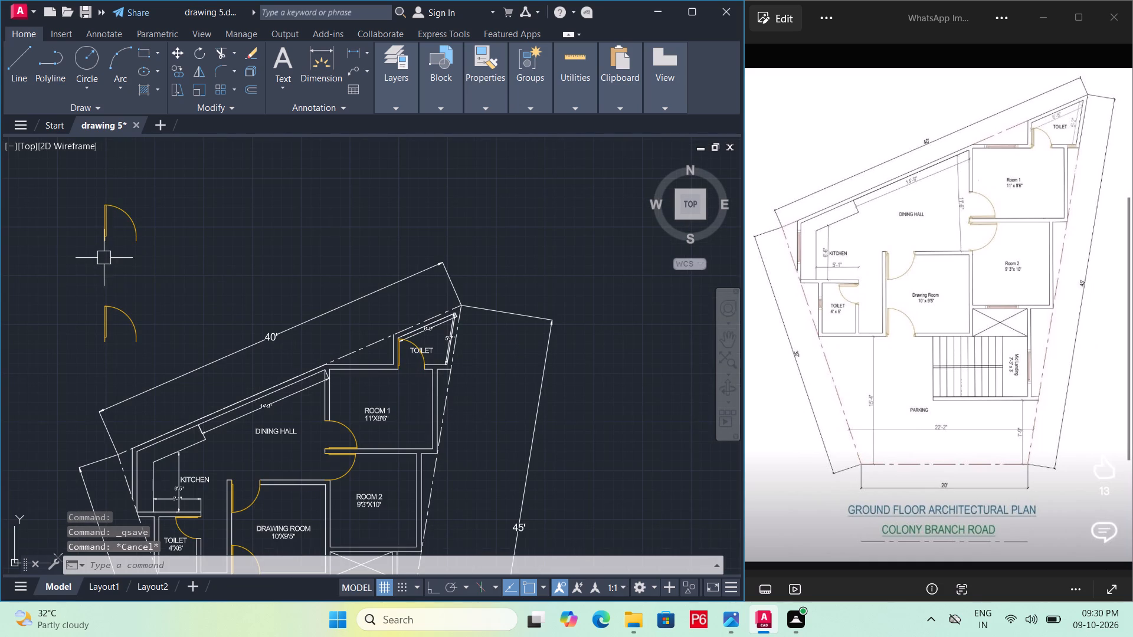
pyautogui.click(102, 245)
pyautogui.press('Delete')
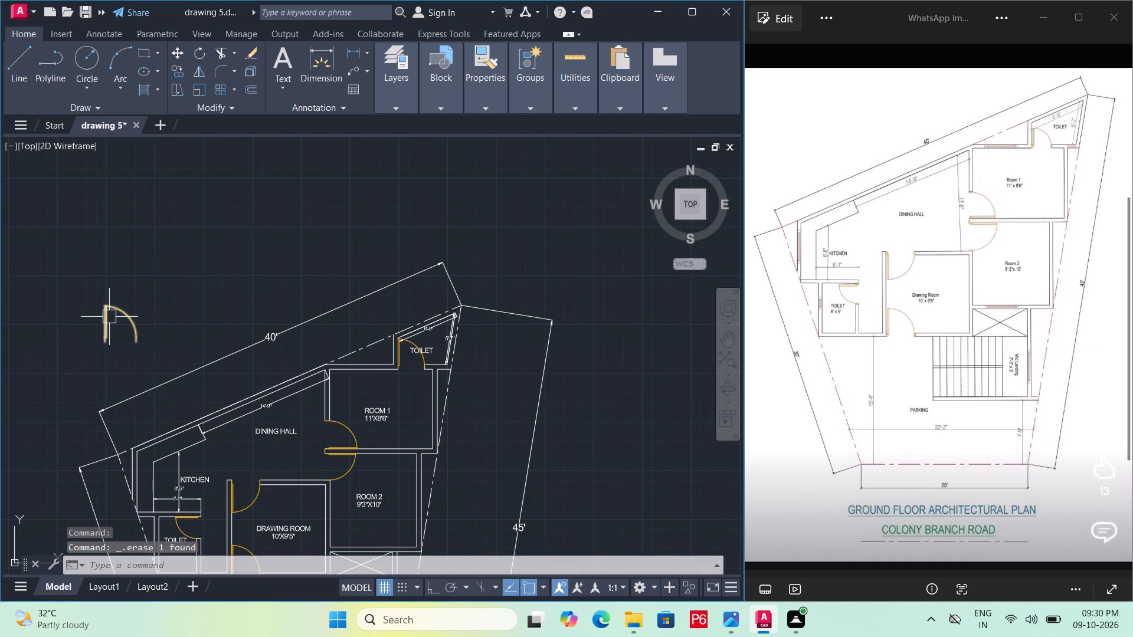
pyautogui.click(109, 317)
pyautogui.press('Delete')
pyautogui.moveTo(125, 309); pyautogui.dragTo(251, 254, button='middle')
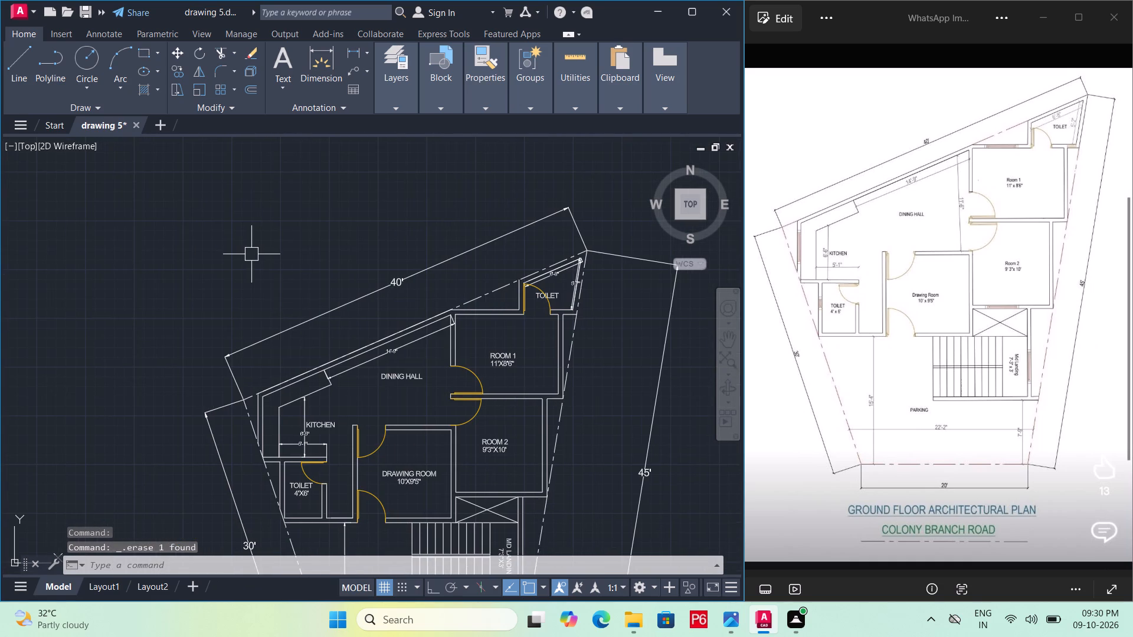
# Draw an upright window rectangle of lines, 4' high and 6" wide, in the empty area beside the plan with Ortho on.
pyautogui.scroll(-1, 251, 254)
pyautogui.moveTo(222, 256); pyautogui.dragTo(239, 255, button='middle')
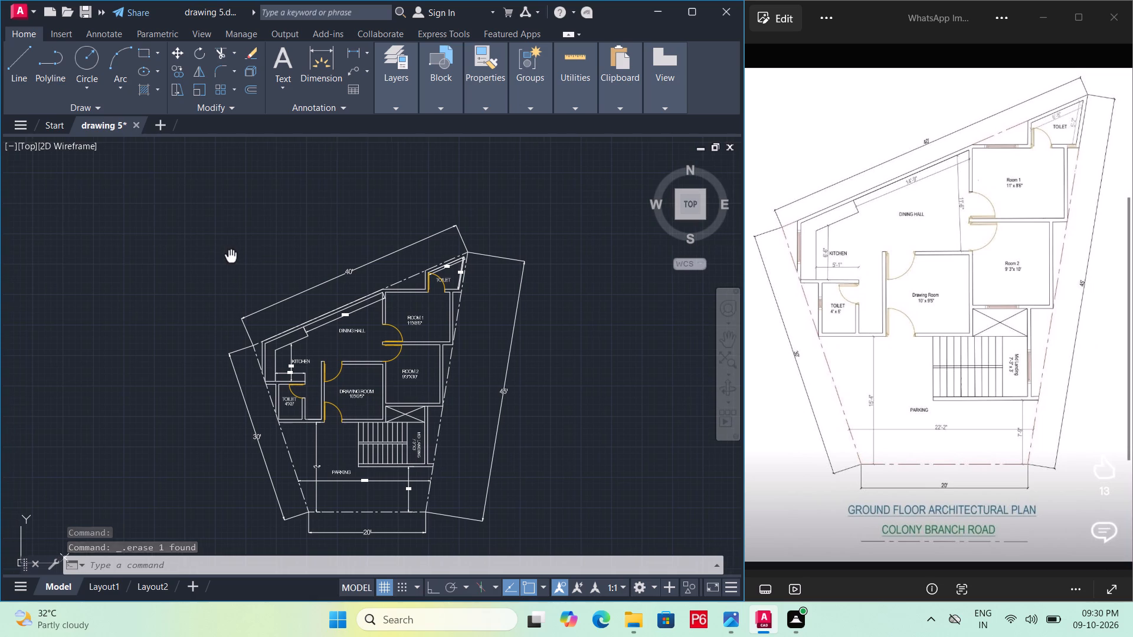
pyautogui.moveTo(239, 255); pyautogui.dragTo(257, 254, button='middle')
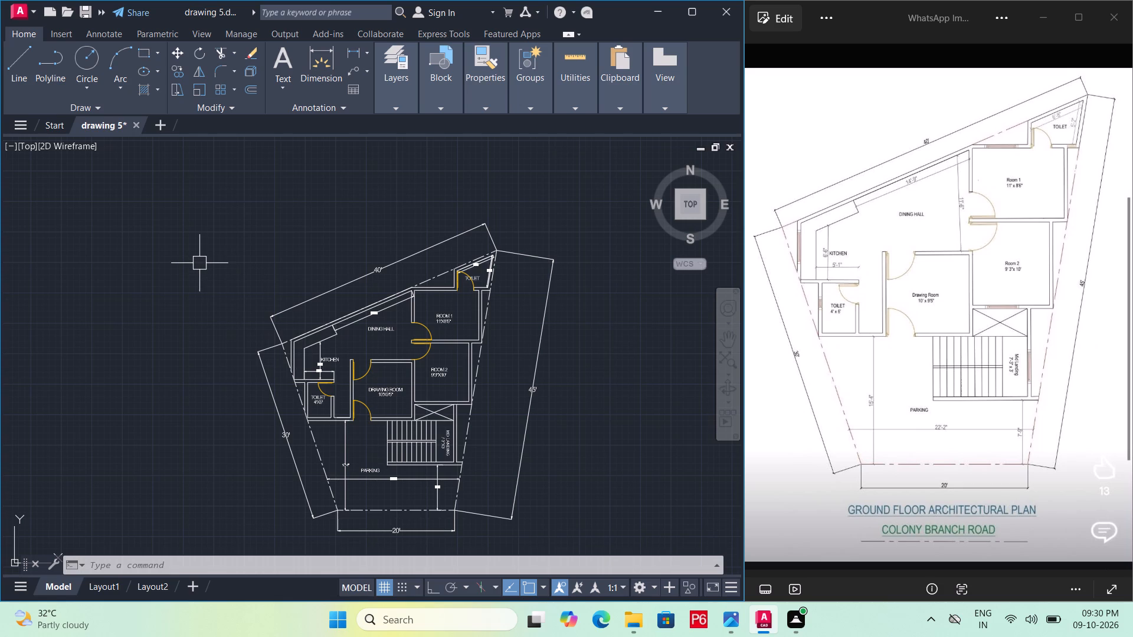
pyautogui.press('r')
pyautogui.press('Escape')
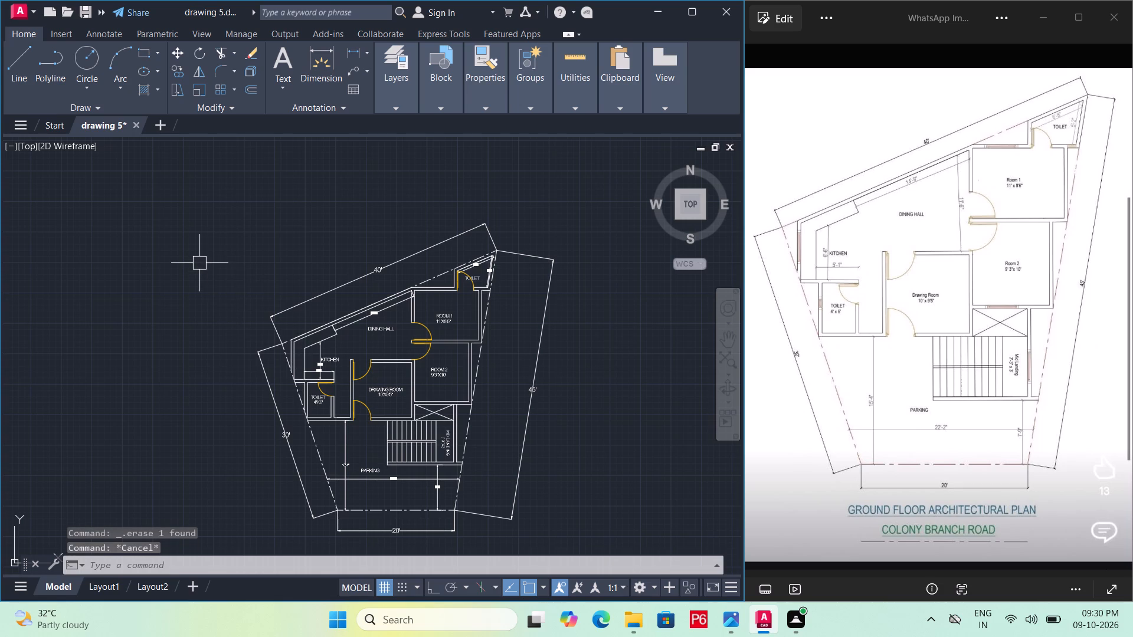
pyautogui.write('L')
pyautogui.press('space')
pyautogui.click(199, 263)
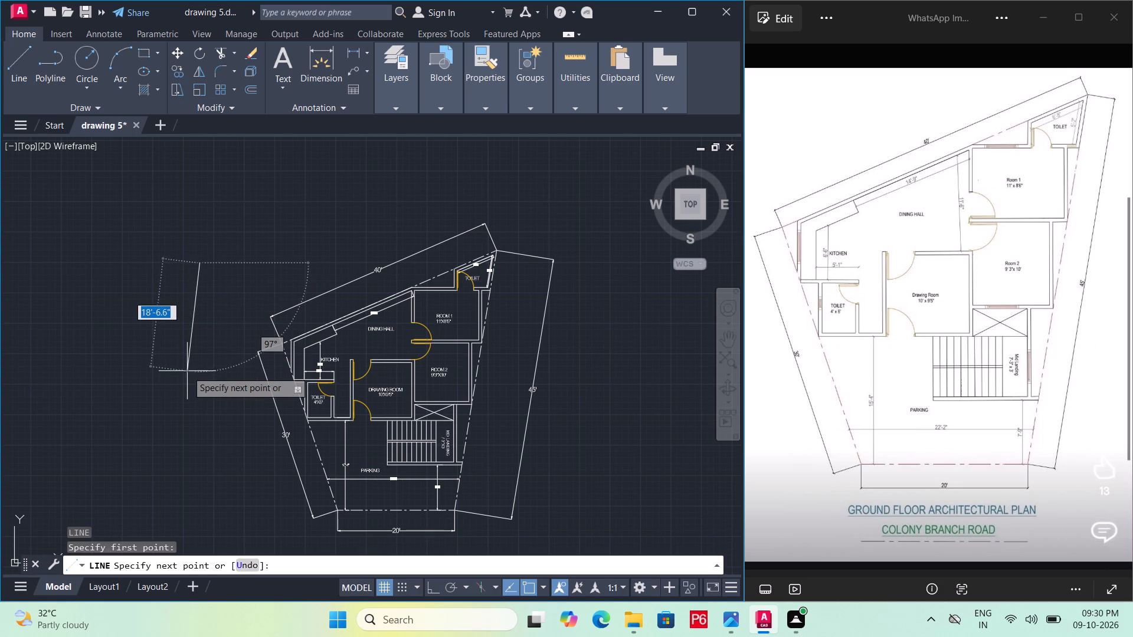
pyautogui.press('F8')
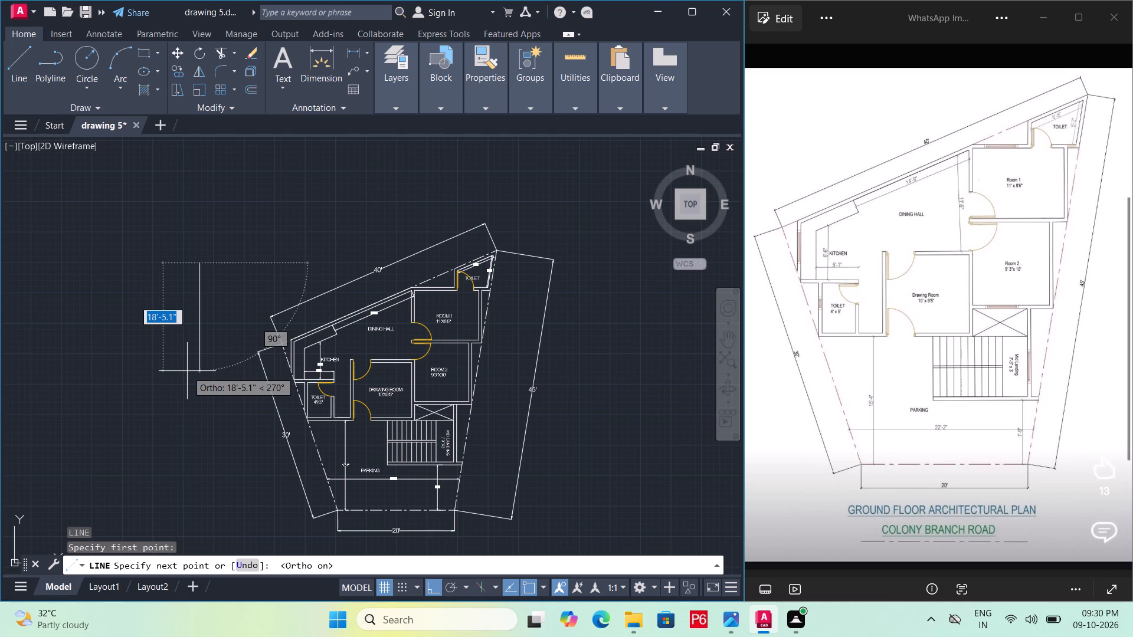
pyautogui.write("4'")
pyautogui.press('Return')
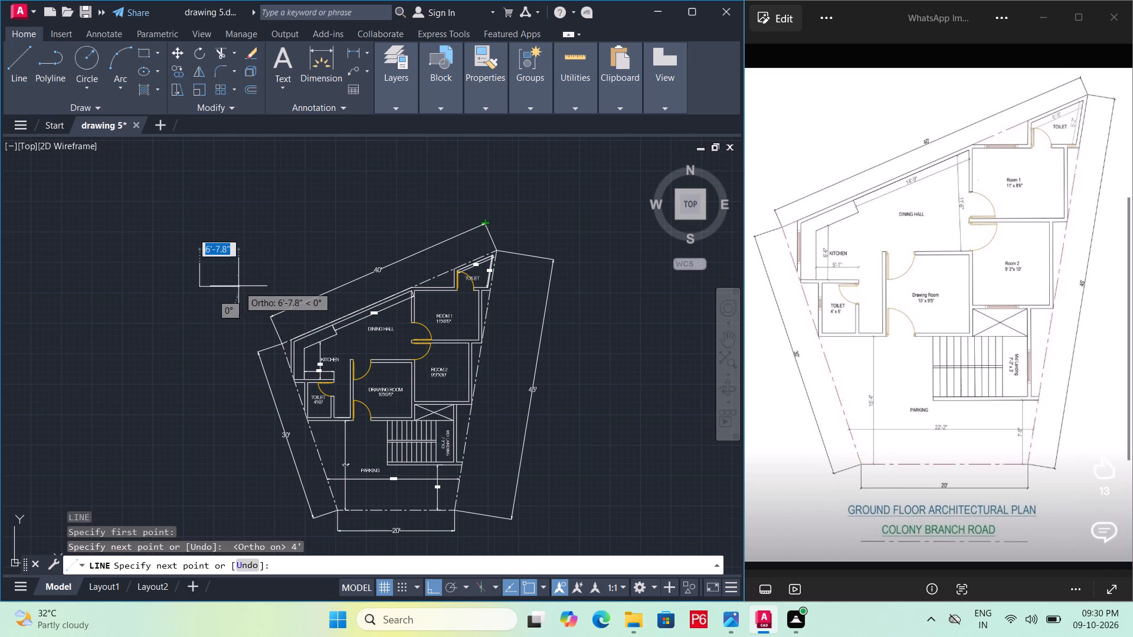
pyautogui.write('6"')
pyautogui.press('Return')
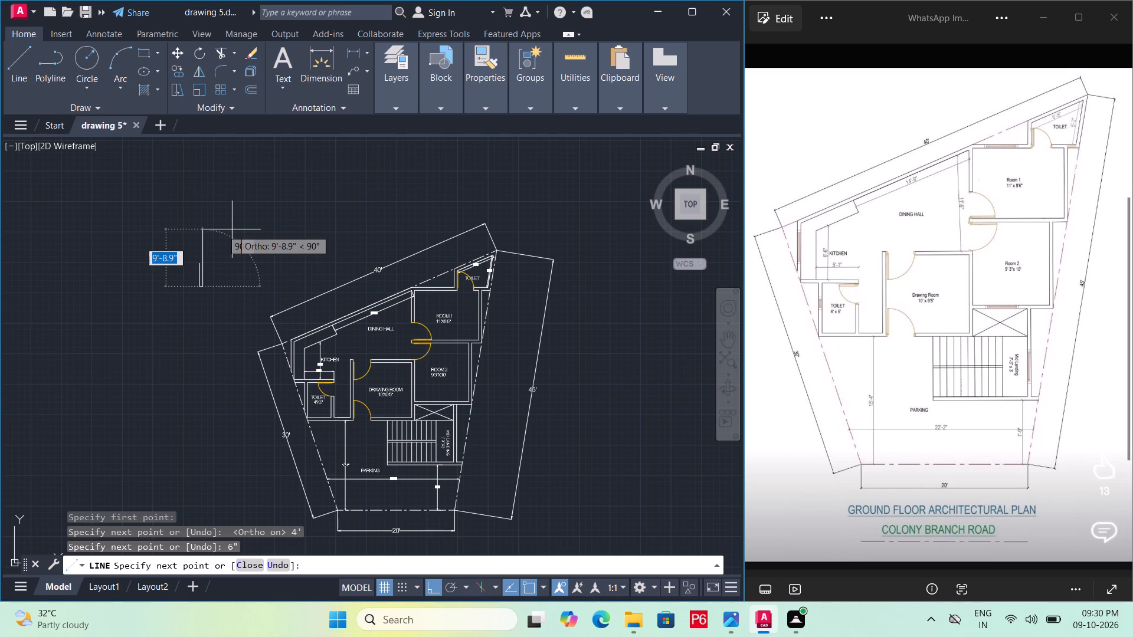
pyautogui.write("4'")
pyautogui.press('Return')
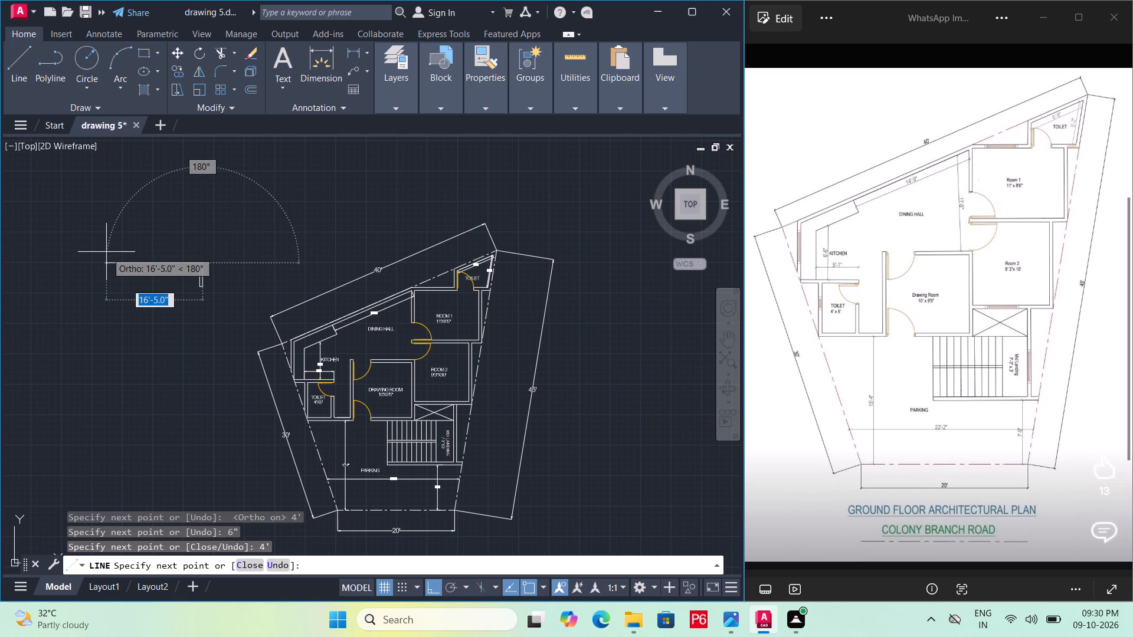
pyautogui.write('6"')
pyautogui.press('Return')
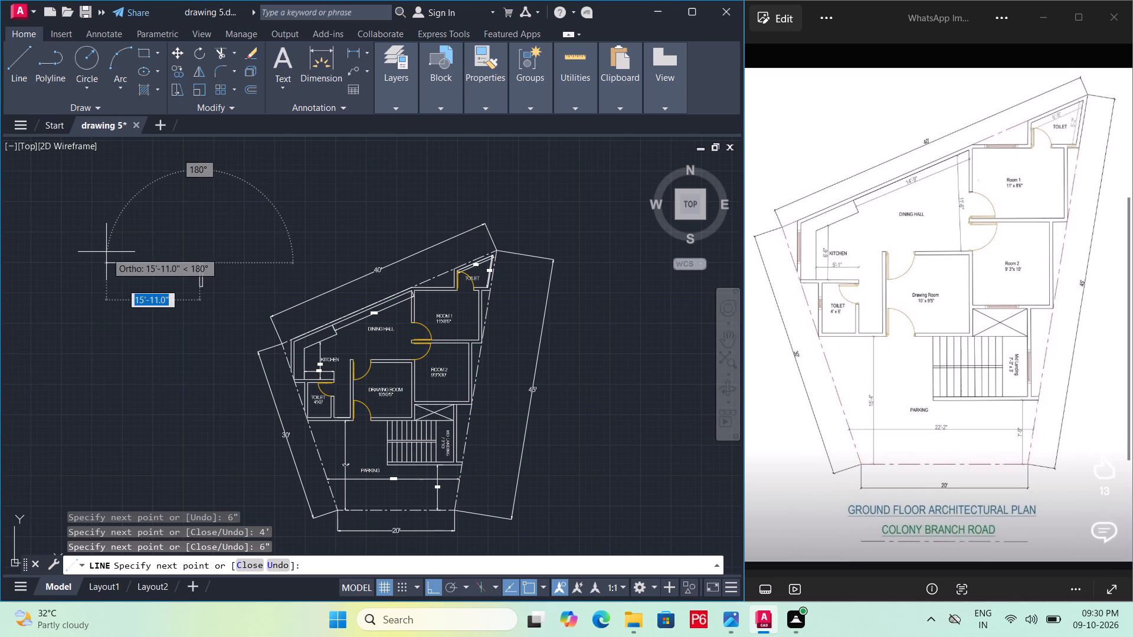
pyautogui.press('Escape')
# Make DOOR the current layer and draw a vertical centre line between the midpoints of the rectangle's short sides.
pyautogui.scroll(2, 105, 257)
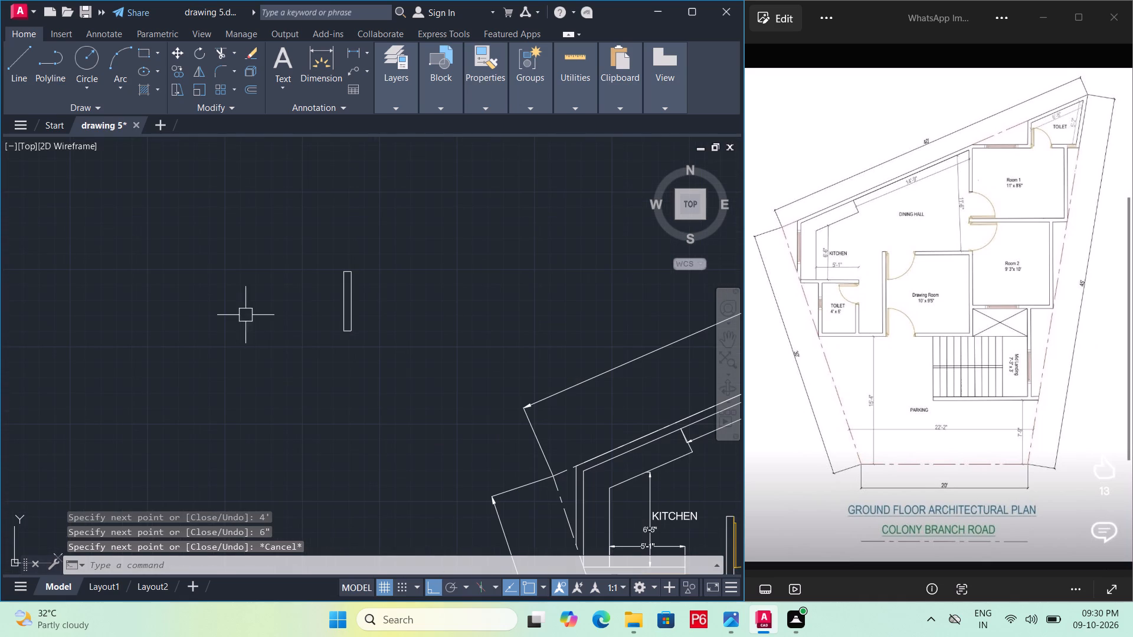
pyautogui.scroll(1, 343, 327)
pyautogui.moveTo(343, 327); pyautogui.dragTo(328, 349, button='middle')
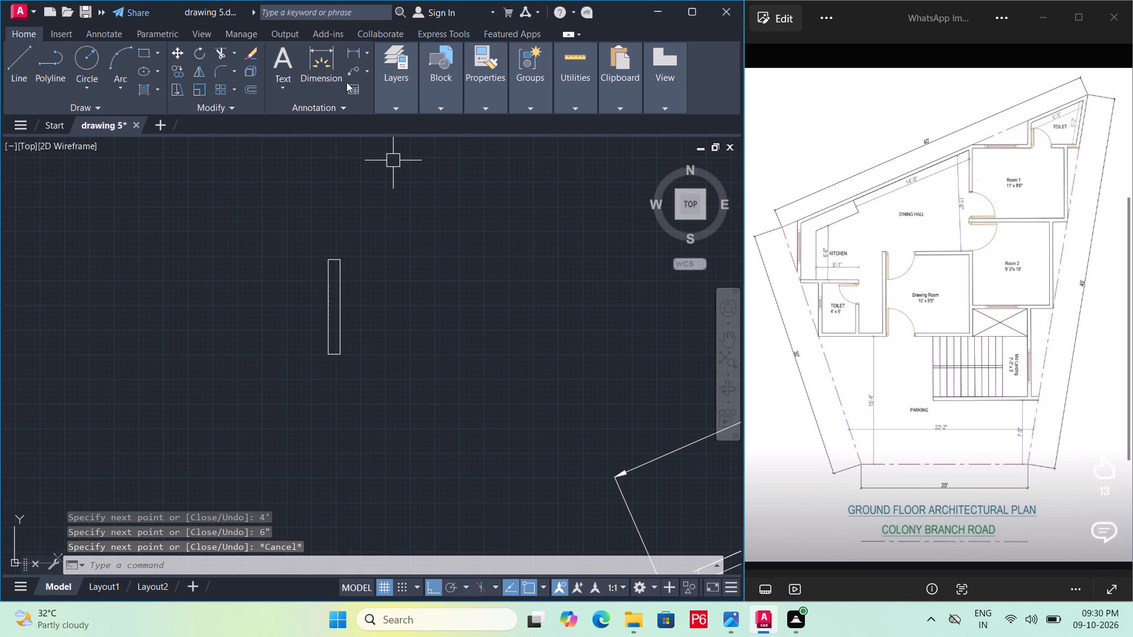
pyautogui.click(18, 77)
pyautogui.click(415, 103)
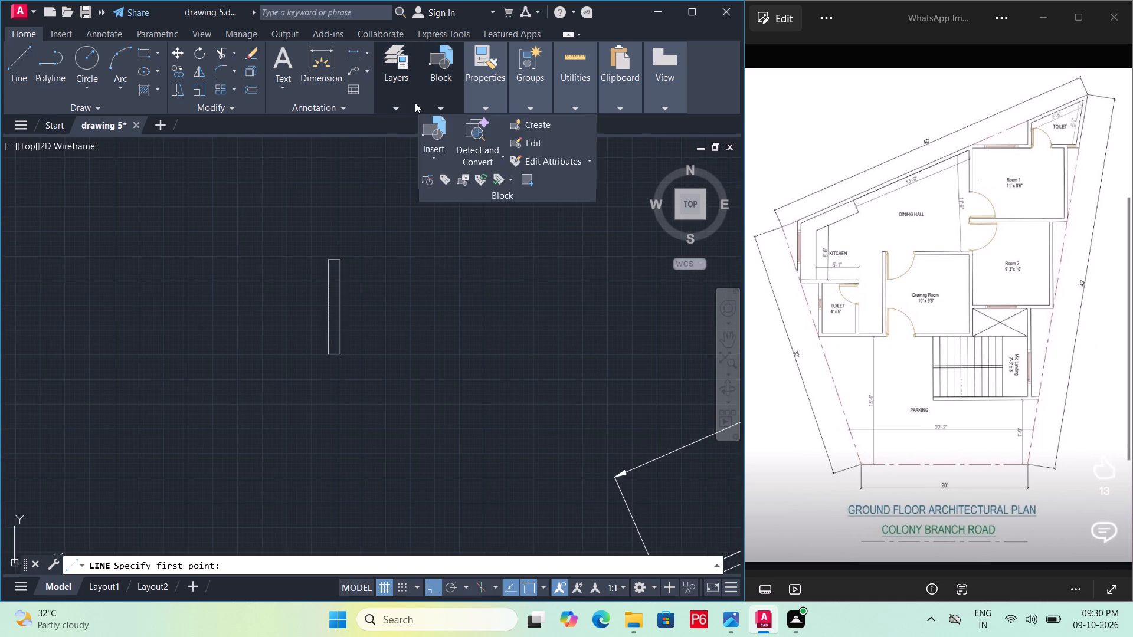
pyautogui.click(456, 124)
pyautogui.click(486, 181)
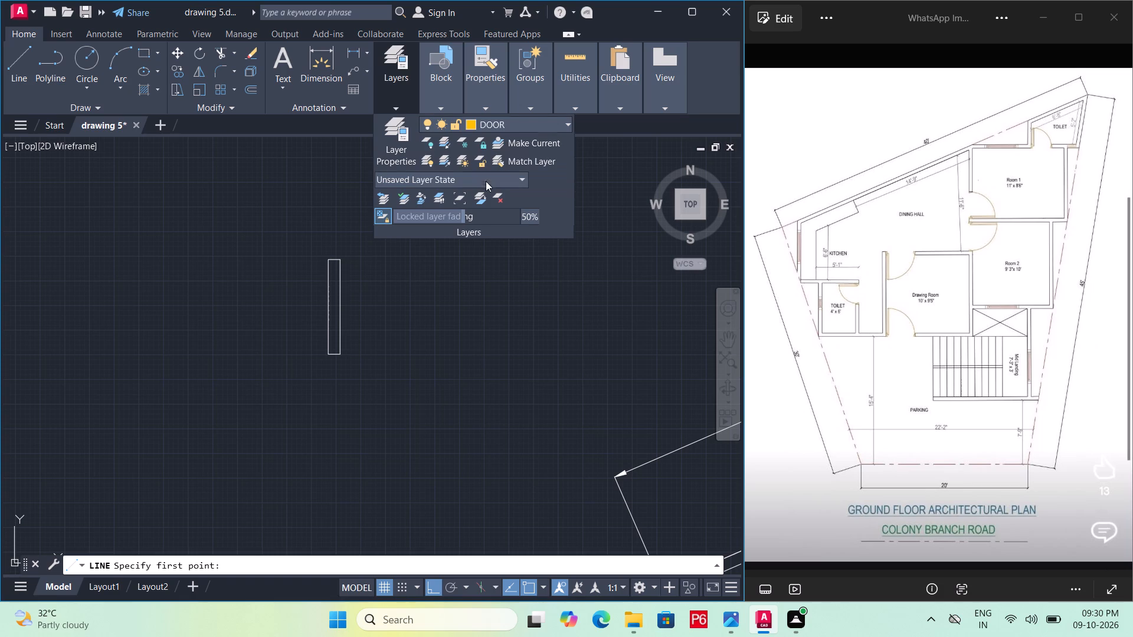
pyautogui.scroll(3, 340, 303)
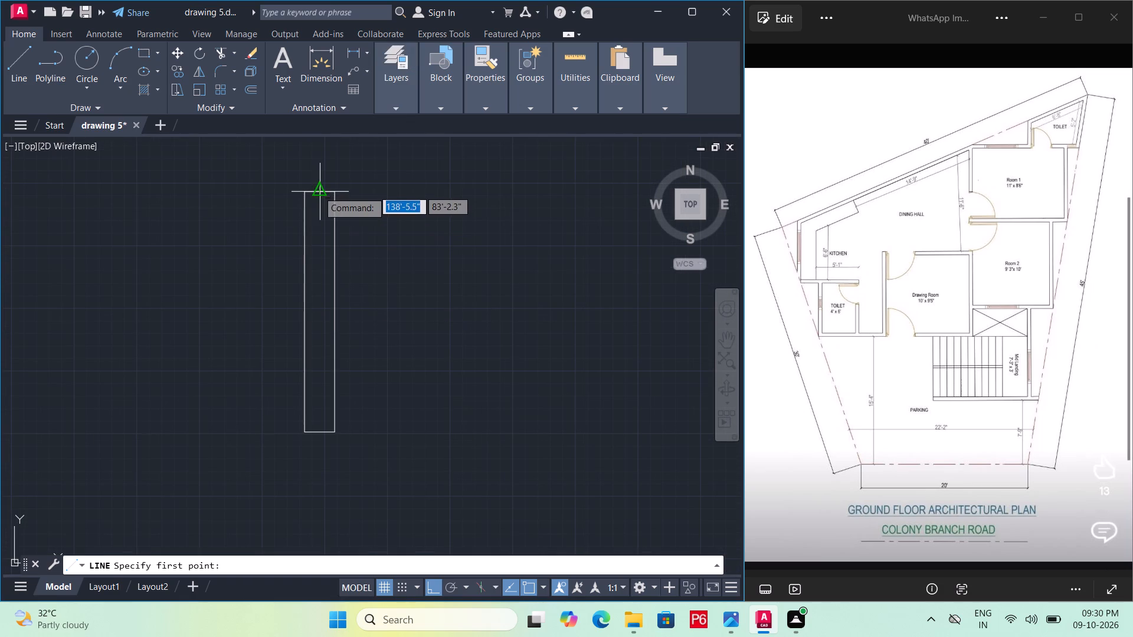
pyautogui.click(318, 191)
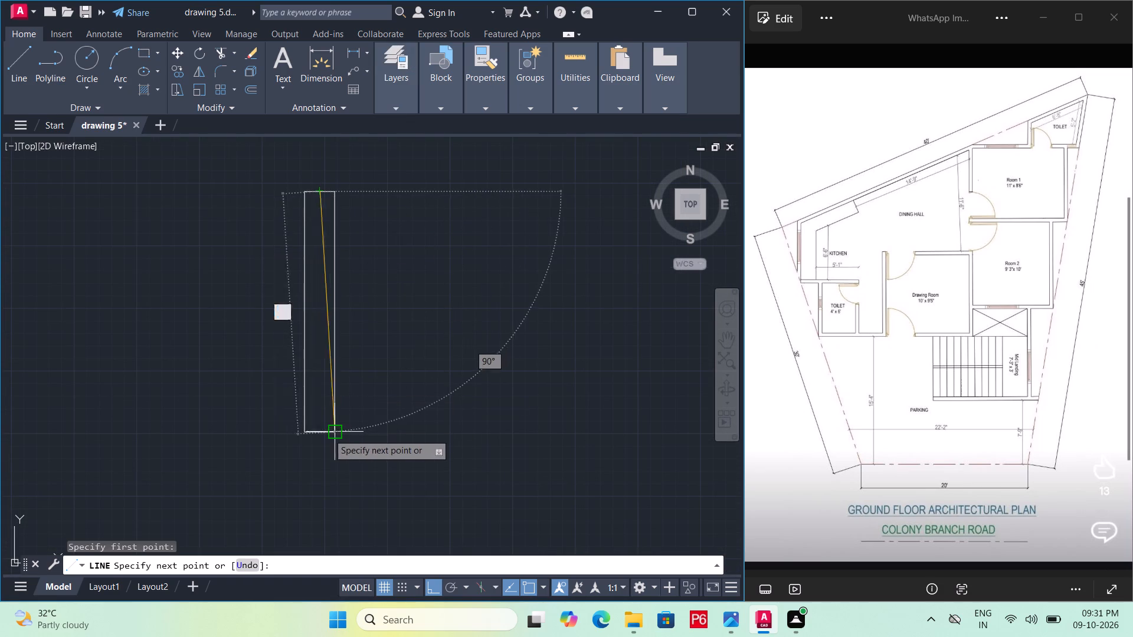
pyautogui.click(321, 437)
pyautogui.press('Escape')
# Offset the rectangle's centre line by 1" to both sides.
pyautogui.press('o')
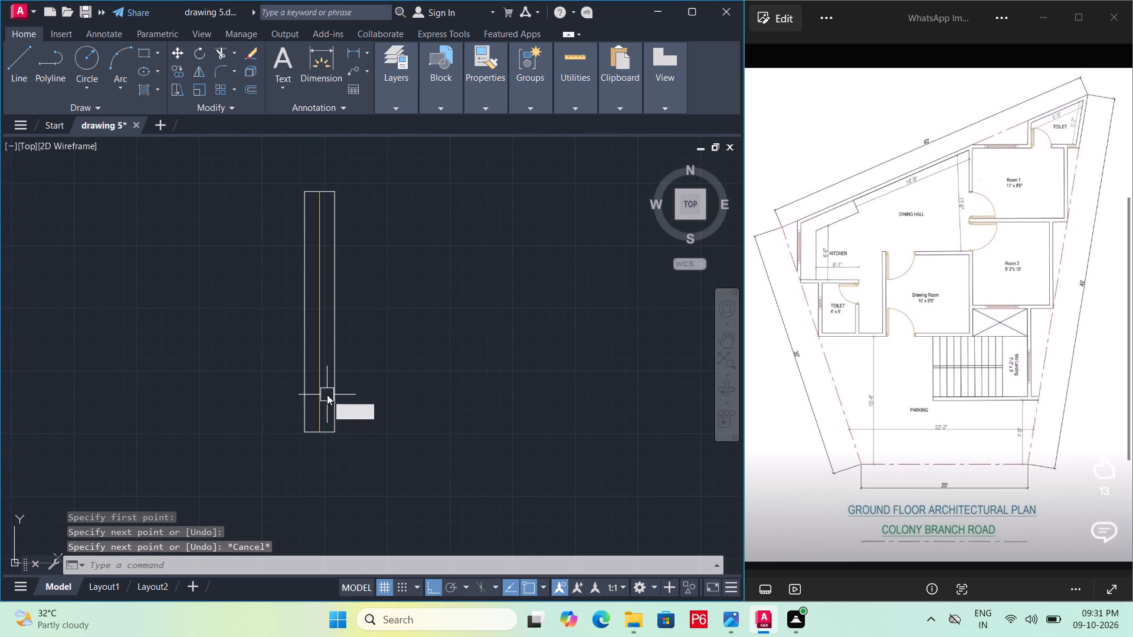
pyautogui.press('Return')
pyautogui.write('1"')
pyautogui.press('Return')
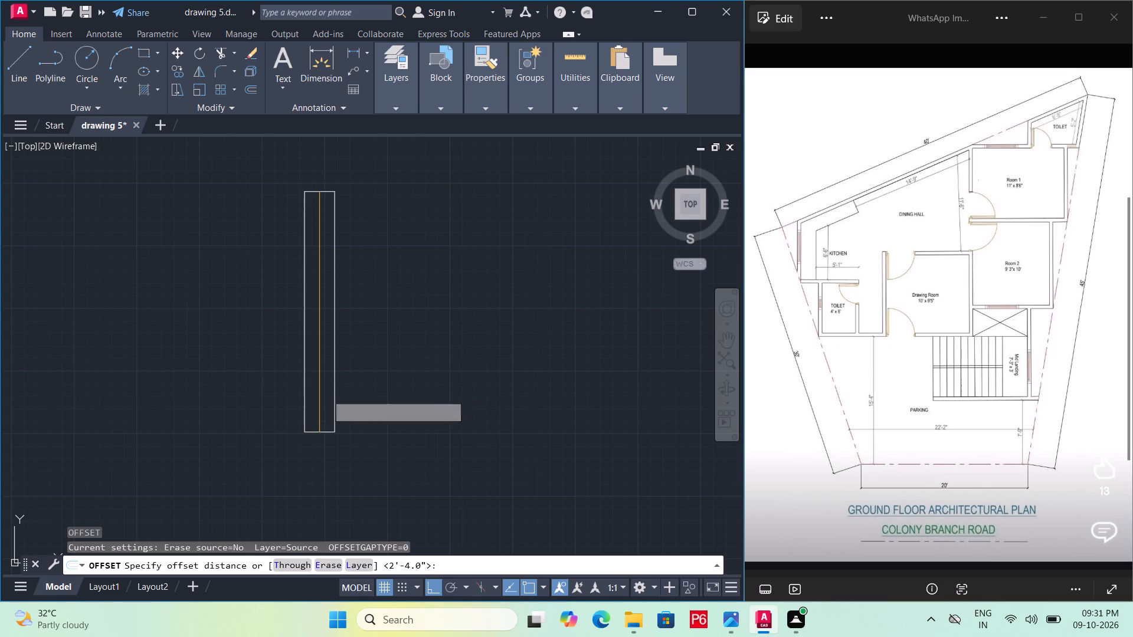
pyautogui.click(318, 385)
pyautogui.click(331, 385)
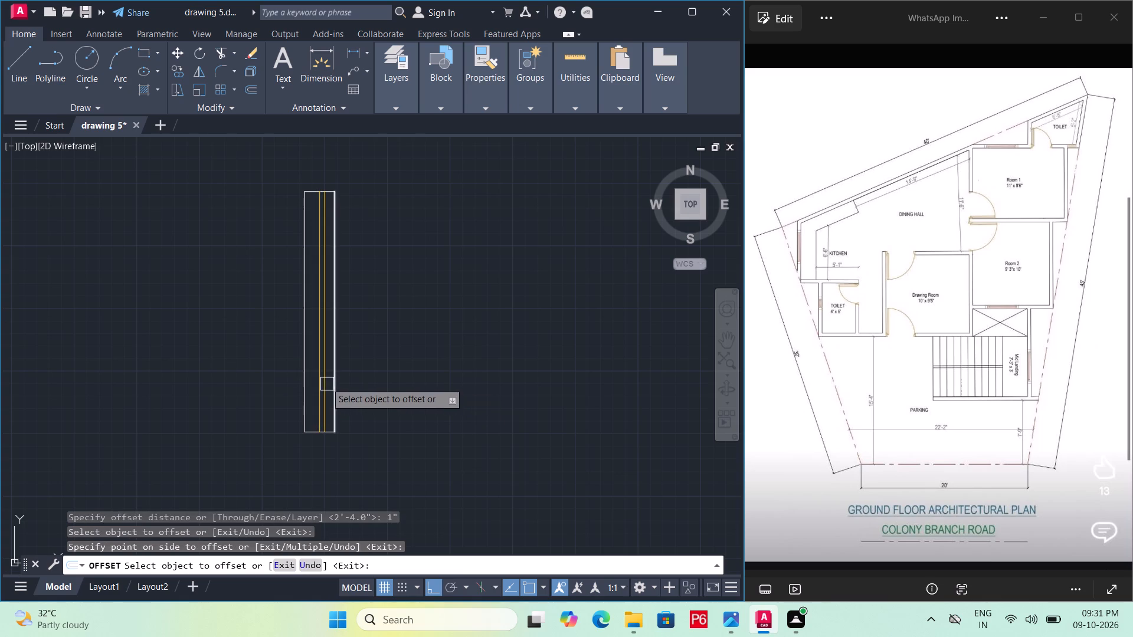
pyautogui.scroll(1, 324, 381)
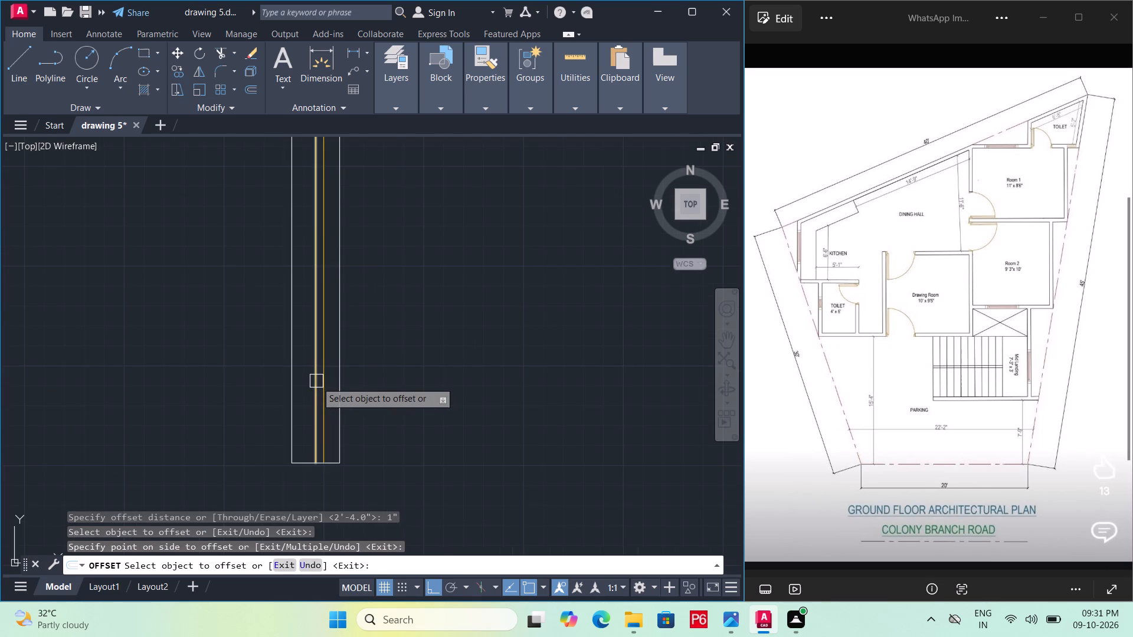
pyautogui.click(316, 383)
pyautogui.click(300, 385)
pyautogui.press('Escape')
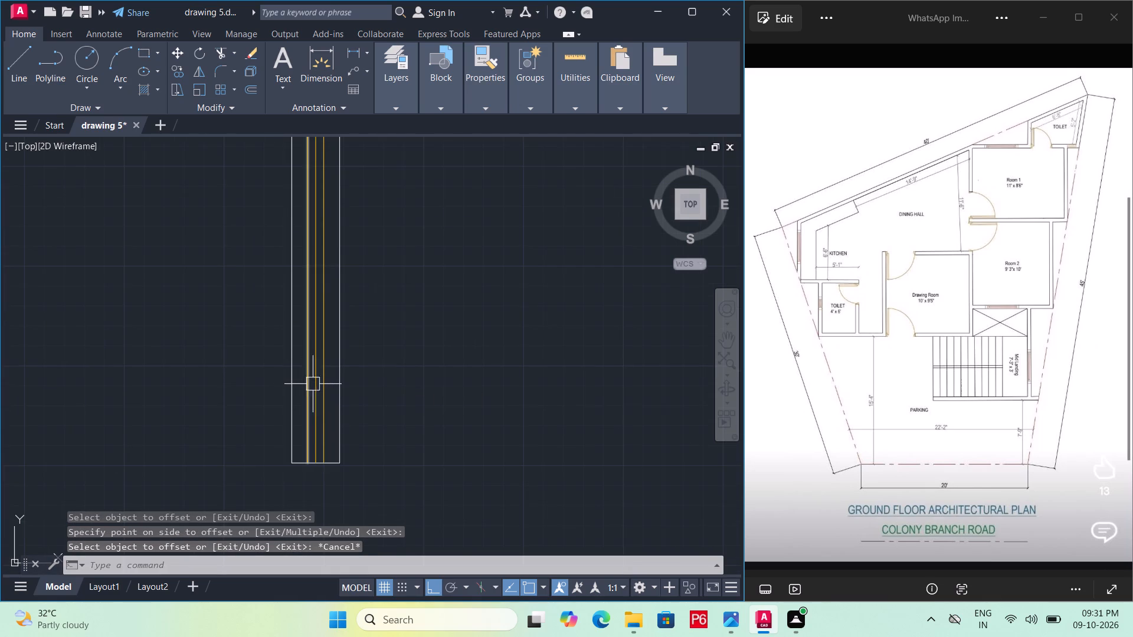
# Erase the original centre line between the two offset lines and save the drawing.
pyautogui.click(315, 387)
pyautogui.press('Delete')
pyautogui.scroll(-1, 315, 363)
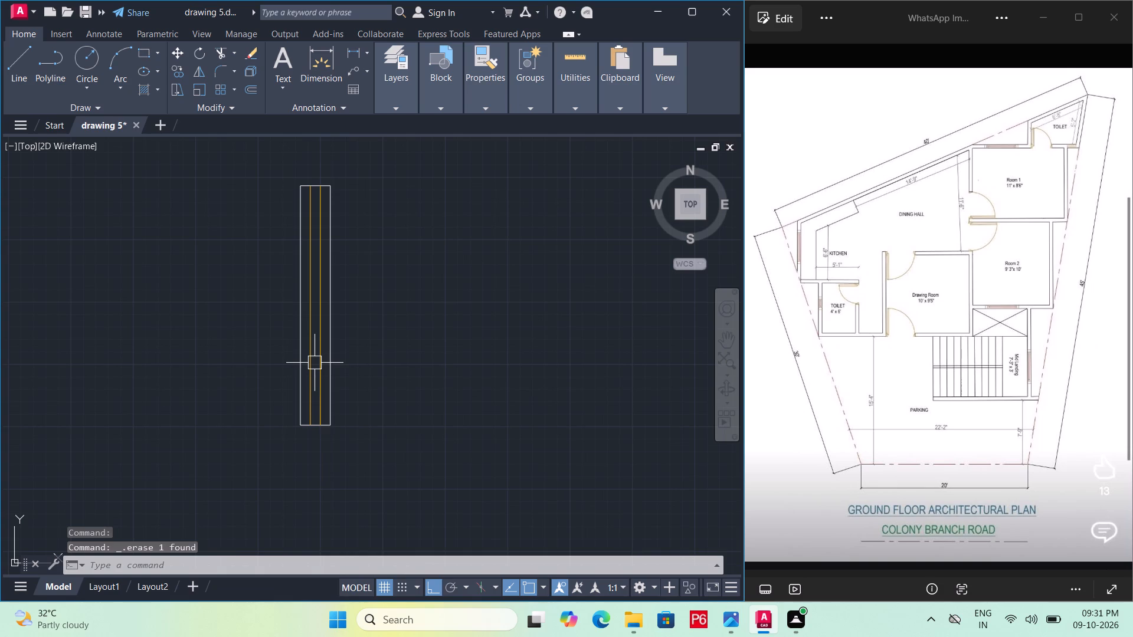
pyautogui.hotkey('ctrl', 's')
pyautogui.hotkey('ctrl', 's')
pyautogui.hotkey('ctrl', 's')
pyautogui.hotkey('ctrl', 's')
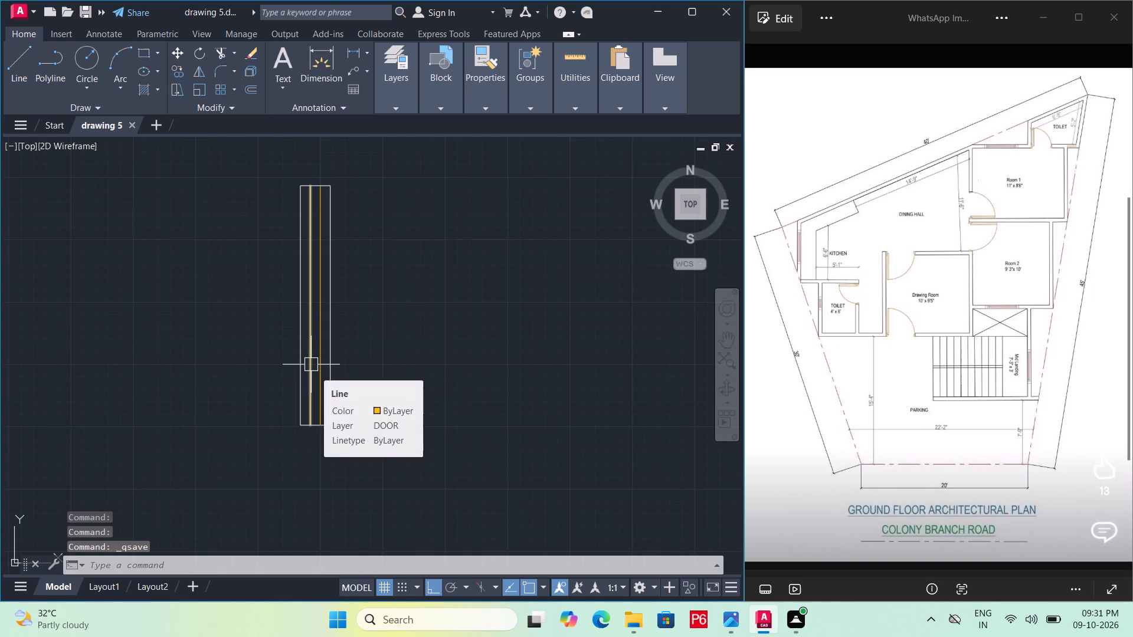
pyautogui.moveTo(307, 288); pyautogui.dragTo(315, 373, button='middle')
pyautogui.press('Escape')
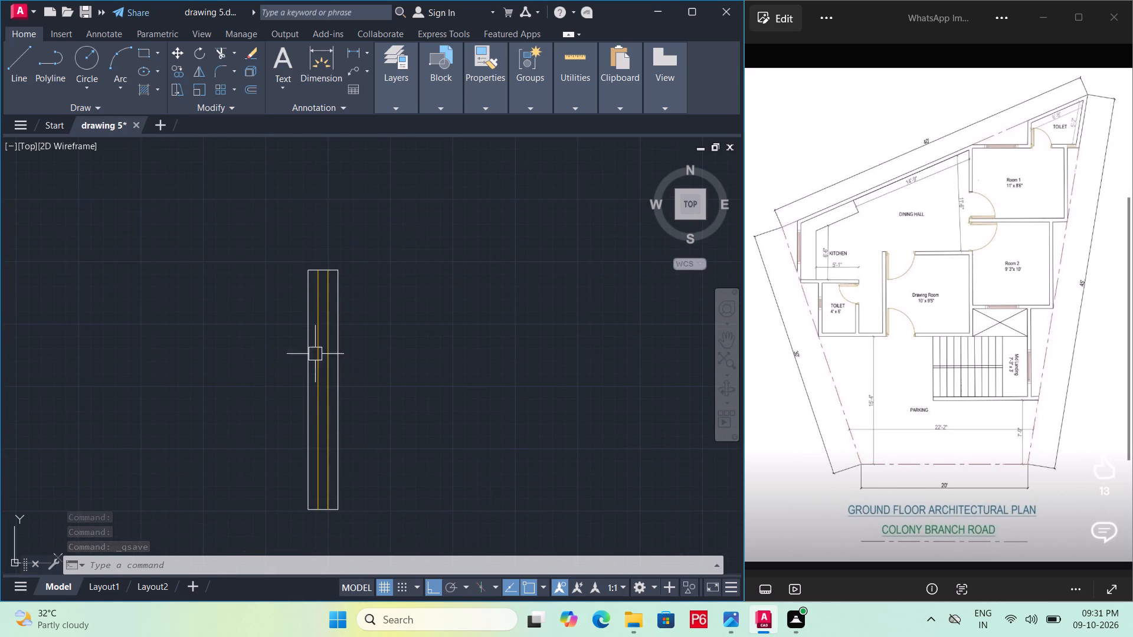
# Move the two short end lines of the window rectangle onto the DOOR layer and save the drawing.
pyautogui.scroll(1, 328, 254)
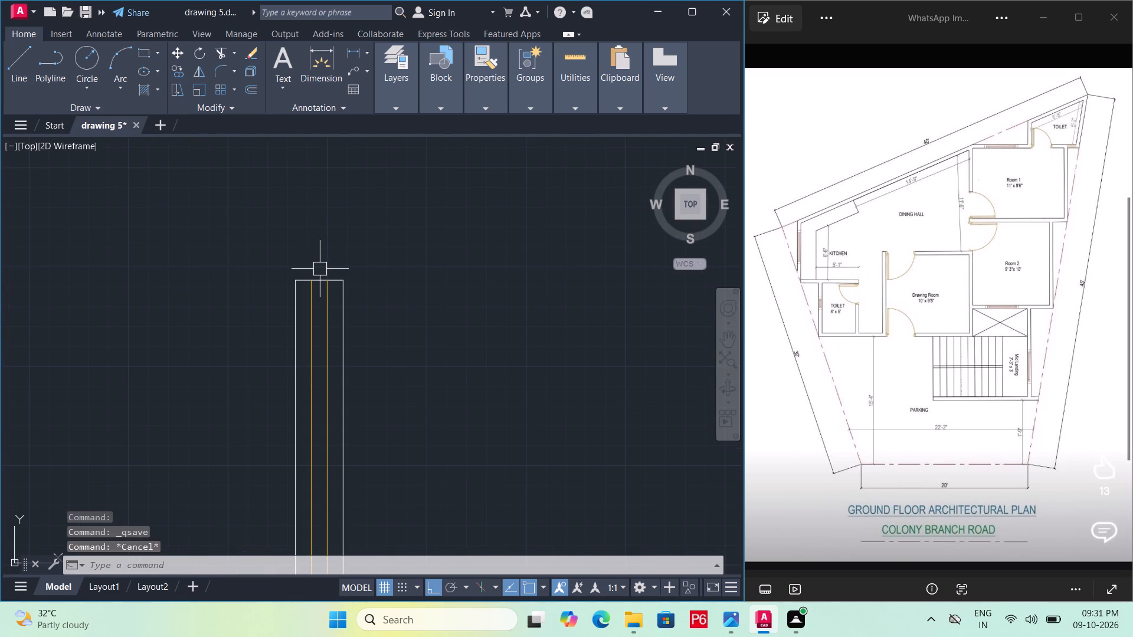
pyautogui.click(318, 284)
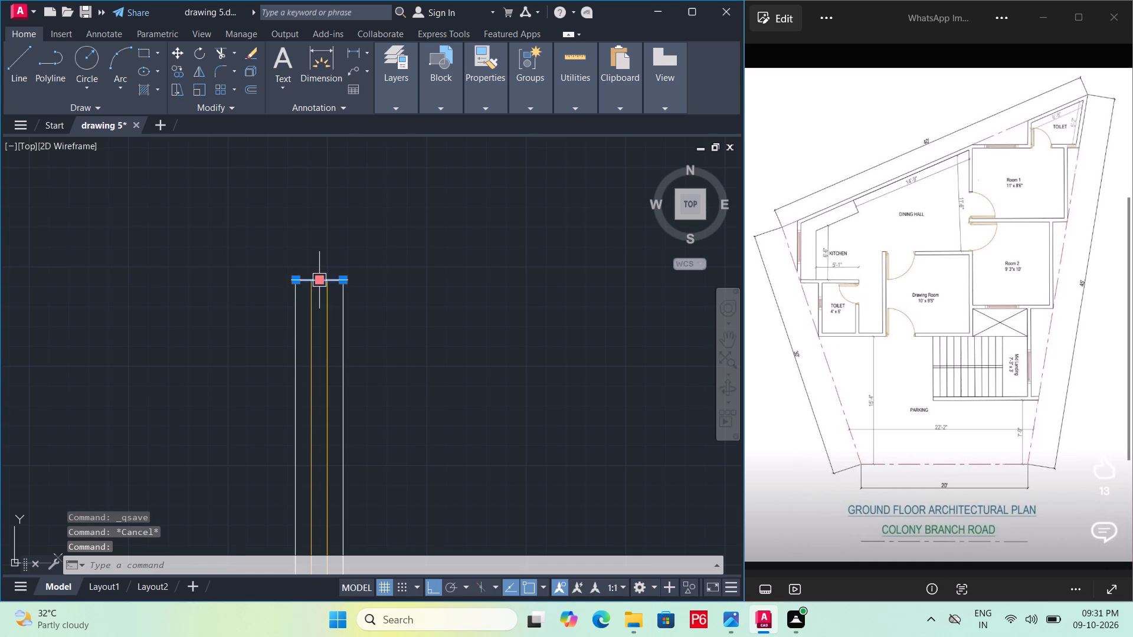
pyautogui.moveTo(333, 268); pyautogui.dragTo(325, 175, button='middle')
pyautogui.moveTo(325, 175); pyautogui.dragTo(325, 120, button='middle')
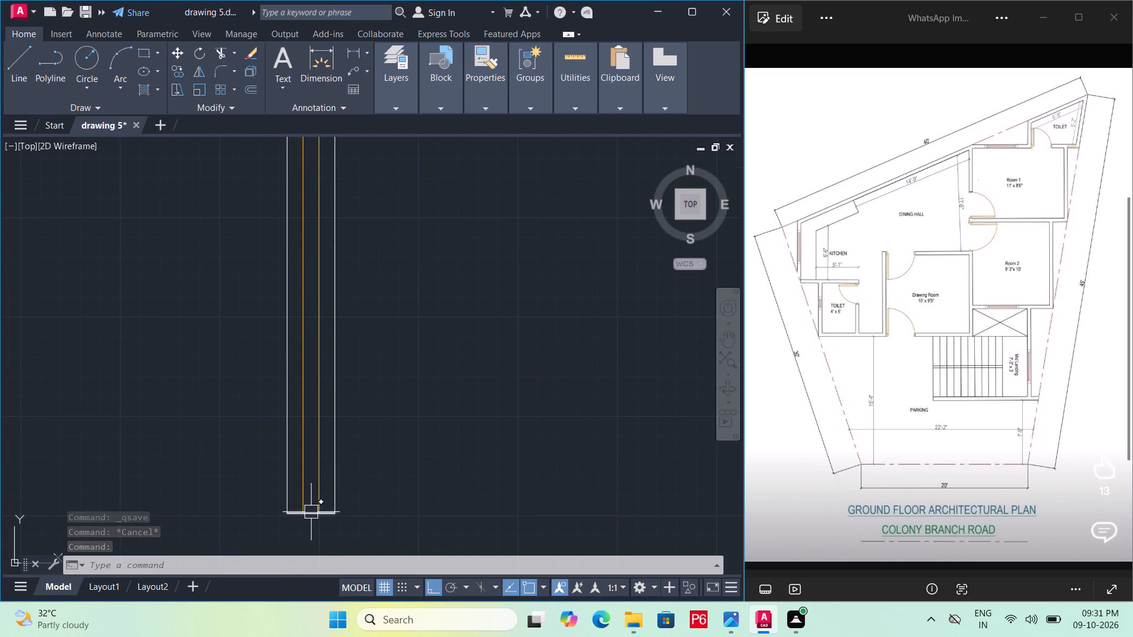
pyautogui.click(311, 512)
pyautogui.click(395, 91)
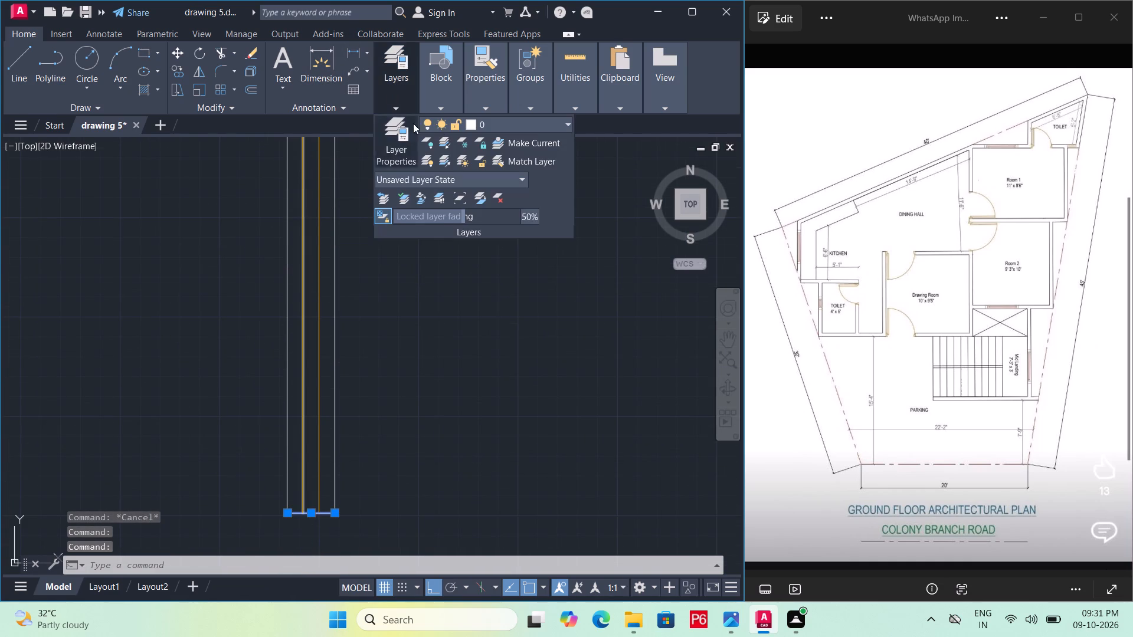
pyautogui.click(479, 126)
pyautogui.click(476, 178)
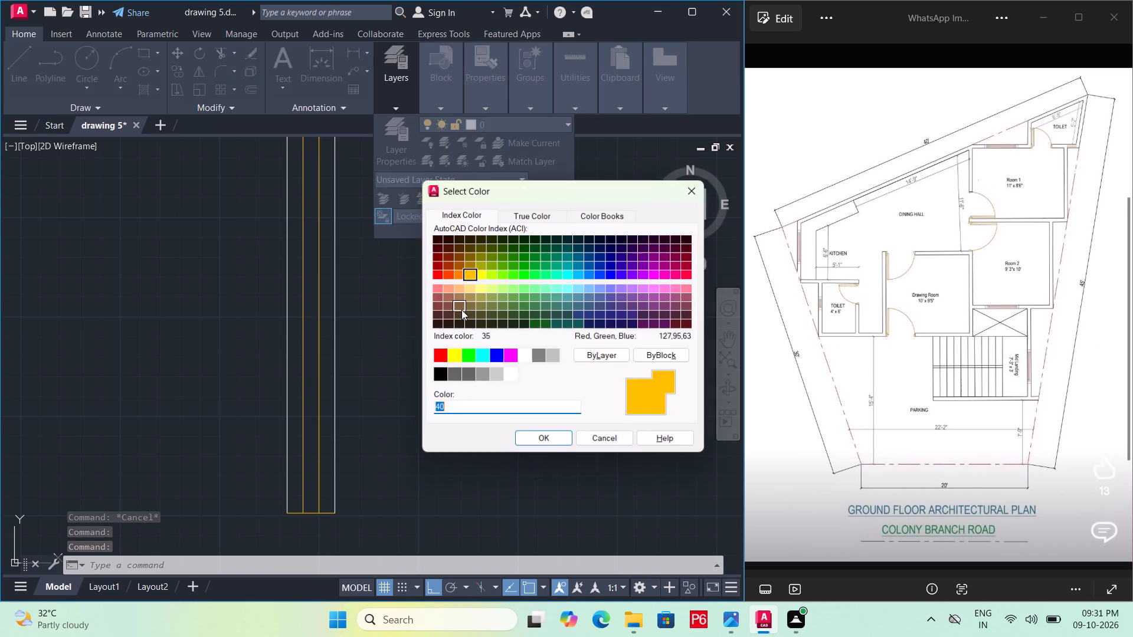
pyautogui.press('Escape')
pyautogui.middleClick(422, 352)
pyautogui.press('Escape')
pyautogui.press('Escape')
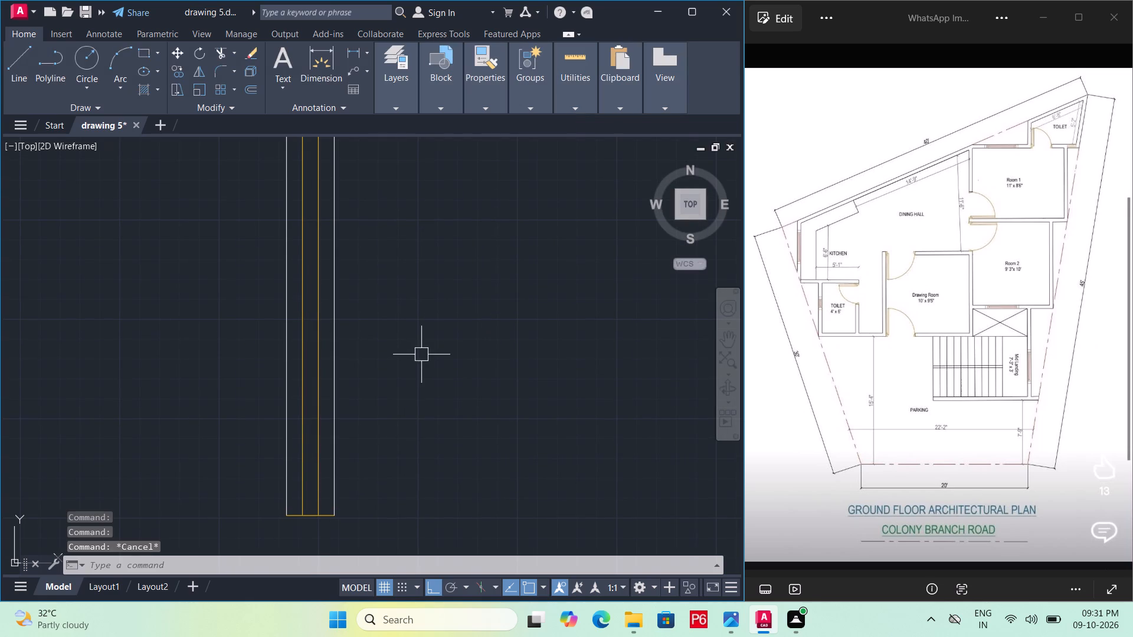
pyautogui.moveTo(415, 349); pyautogui.dragTo(401, 416, button='middle')
pyautogui.hotkey('ctrl', 's')
pyautogui.hotkey('ctrl', 's')
# Erase the two long outer sides of the window rectangle, keeping the inner pair of lines and the end lines.
pyautogui.moveTo(362, 389); pyautogui.dragTo(361, 373, button='middle')
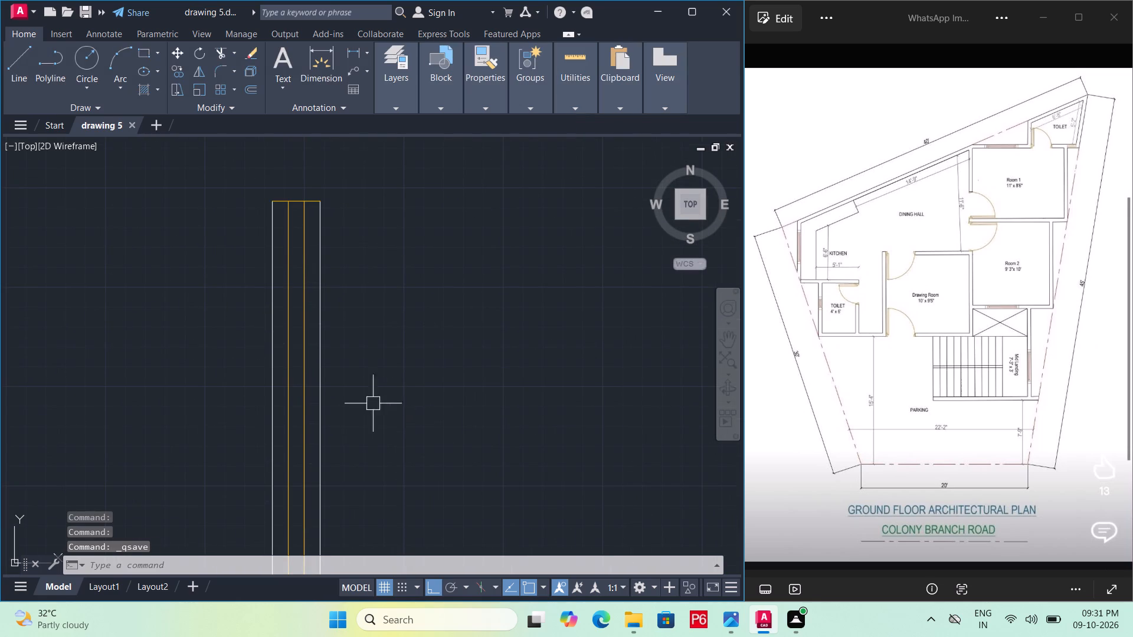
pyautogui.moveTo(361, 373); pyautogui.dragTo(374, 291, button='middle')
pyautogui.moveTo(361, 349); pyautogui.dragTo(374, 396, button='middle')
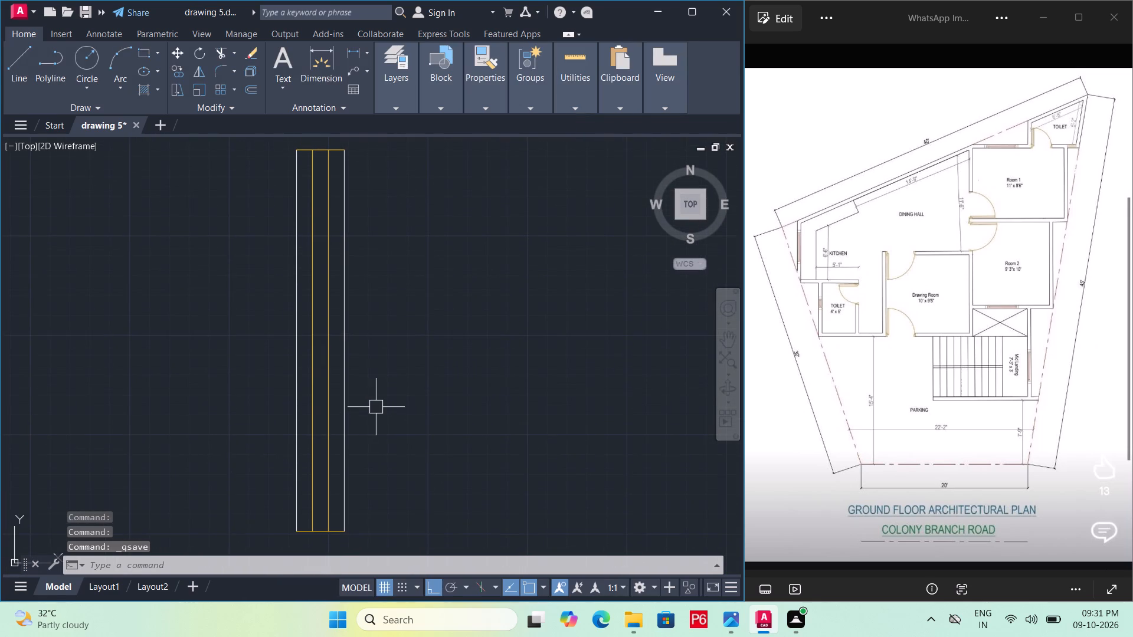
pyautogui.scroll(-1, 348, 366)
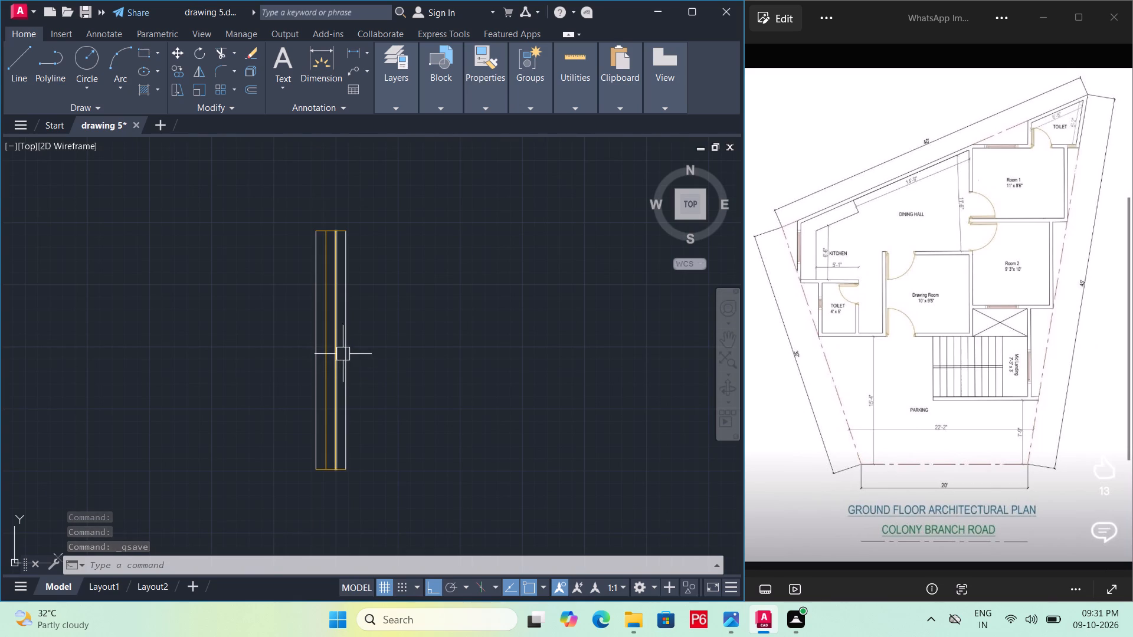
pyautogui.click(345, 356)
pyautogui.press('Delete')
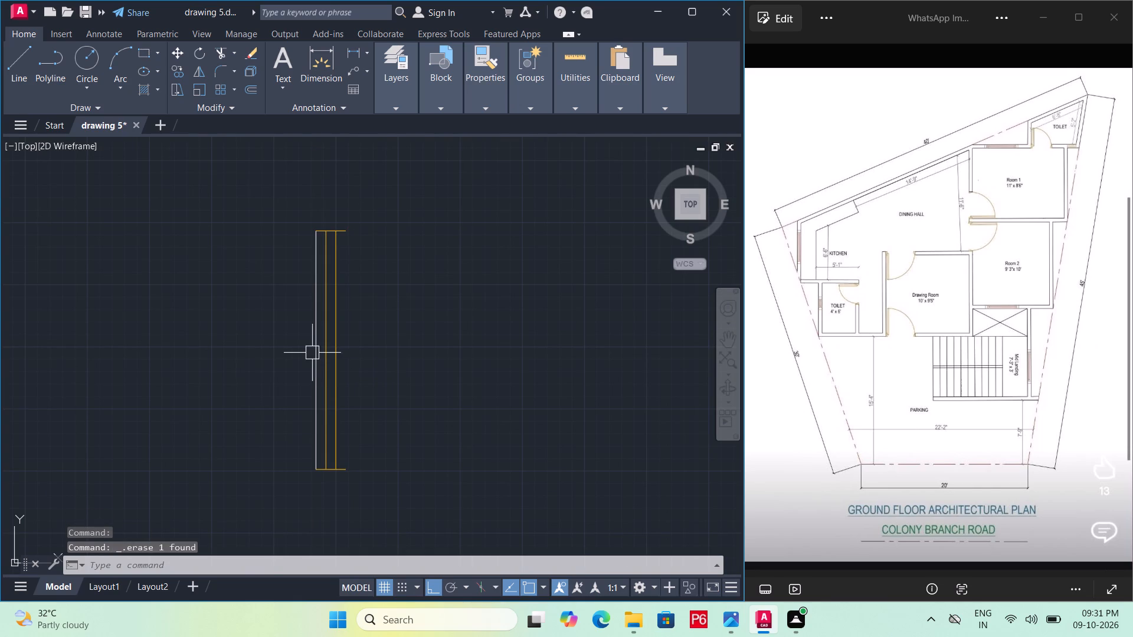
pyautogui.click(313, 357)
pyautogui.press('Delete')
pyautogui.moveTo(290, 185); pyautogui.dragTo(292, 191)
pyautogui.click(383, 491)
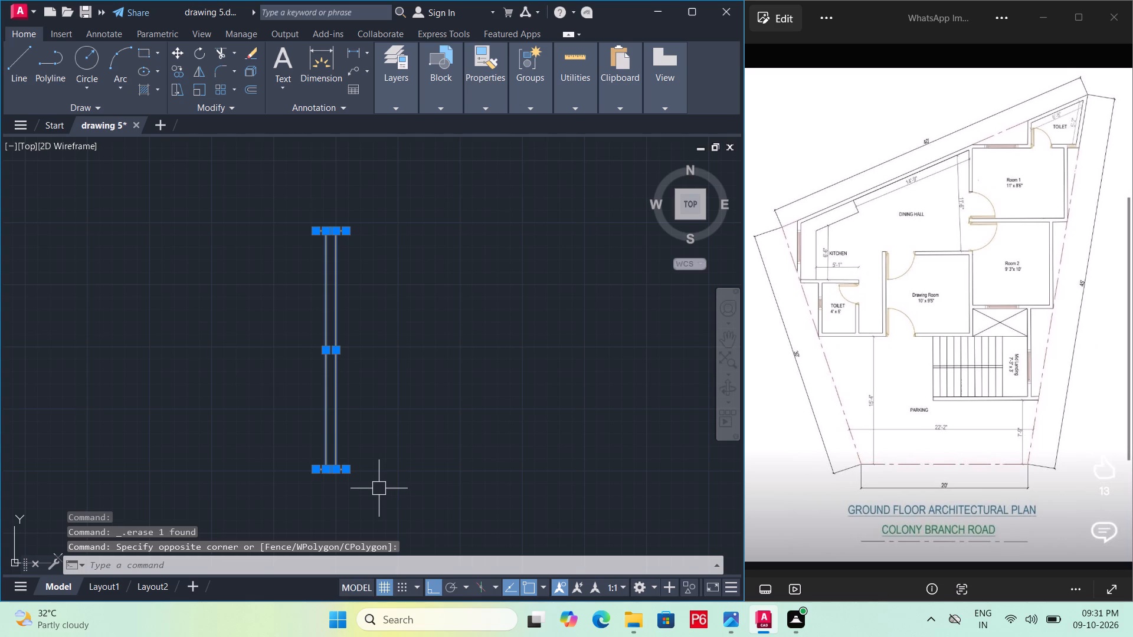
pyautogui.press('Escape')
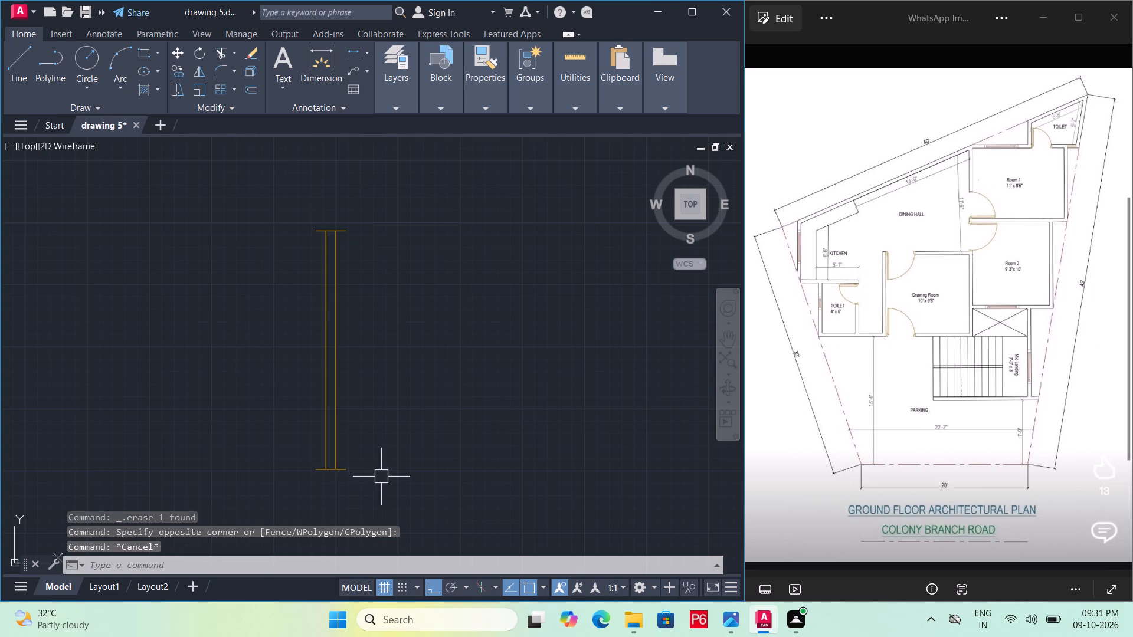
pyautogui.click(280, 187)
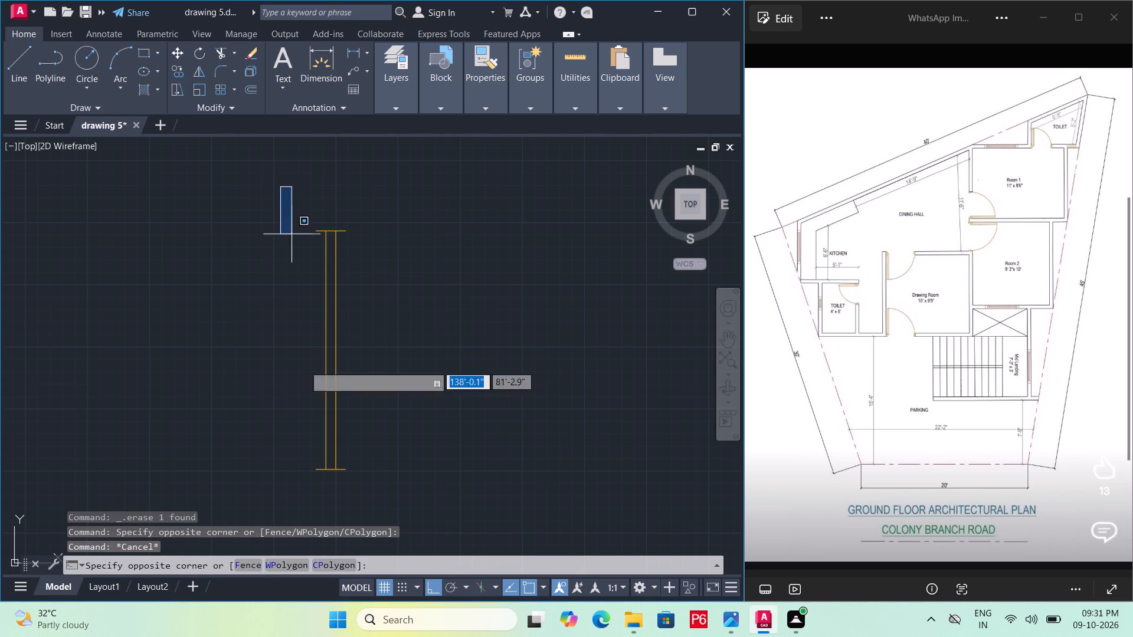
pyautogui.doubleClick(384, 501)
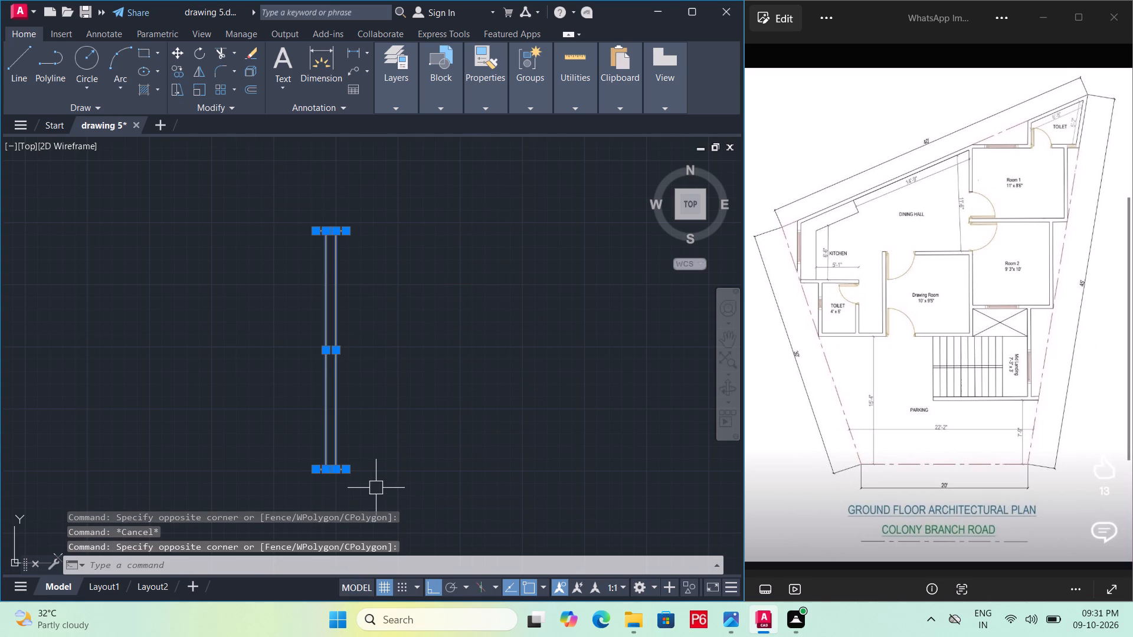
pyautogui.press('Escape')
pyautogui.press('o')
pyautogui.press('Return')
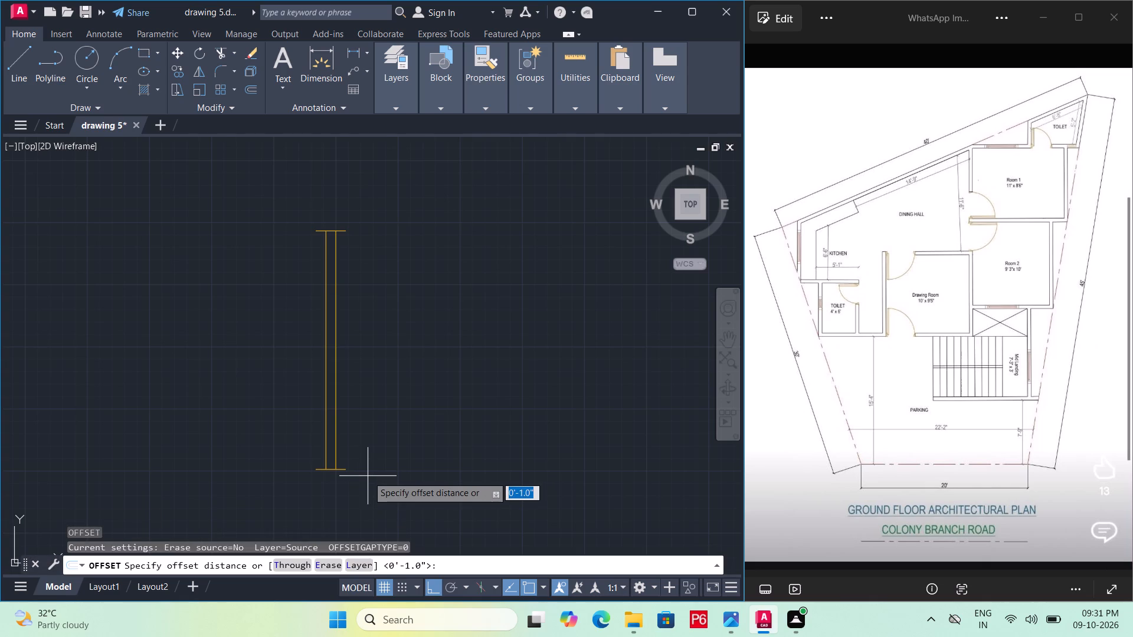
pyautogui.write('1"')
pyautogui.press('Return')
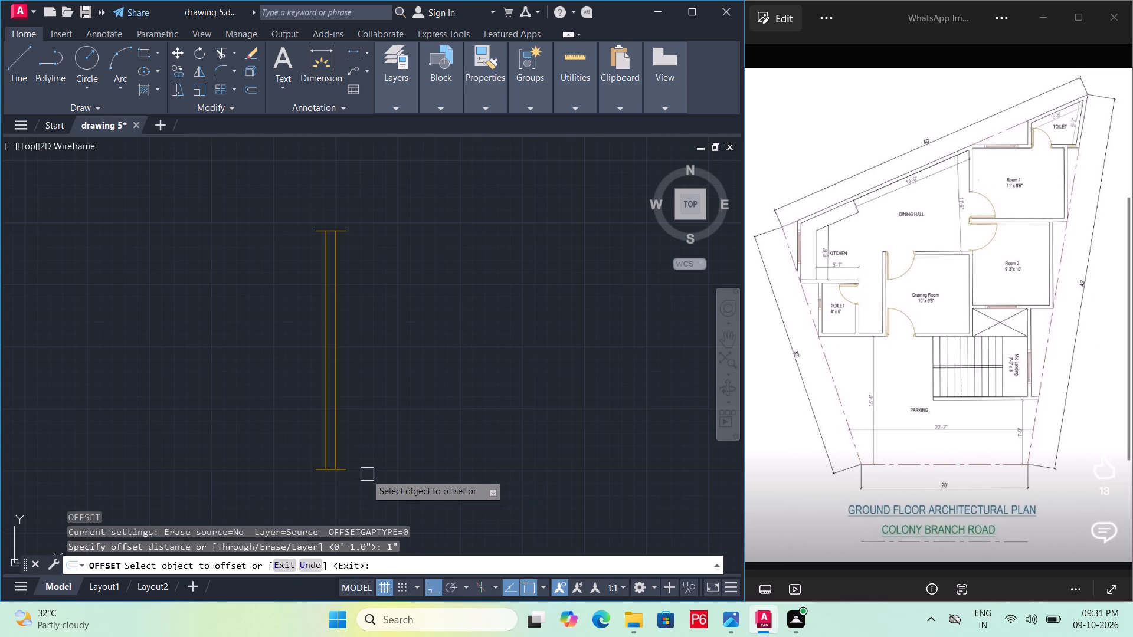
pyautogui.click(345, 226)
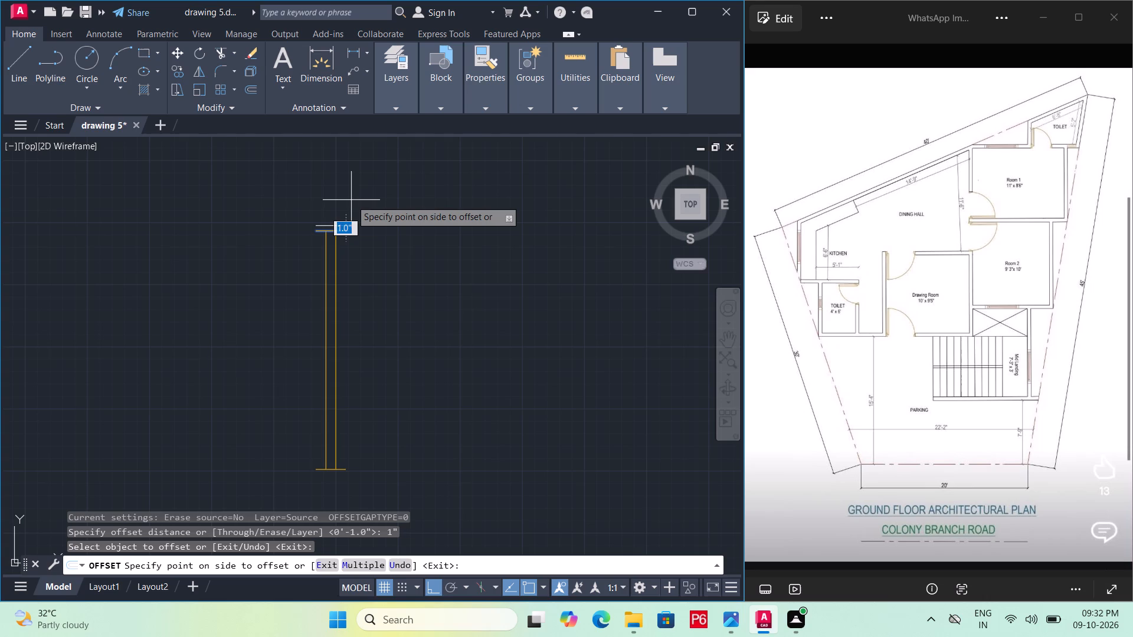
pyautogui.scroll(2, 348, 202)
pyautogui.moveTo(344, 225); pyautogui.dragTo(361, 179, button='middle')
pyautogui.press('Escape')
# Offset the window symbol's top and bottom end lines outward by 2" each and save the drawing.
pyautogui.press('o')
pyautogui.press('Return')
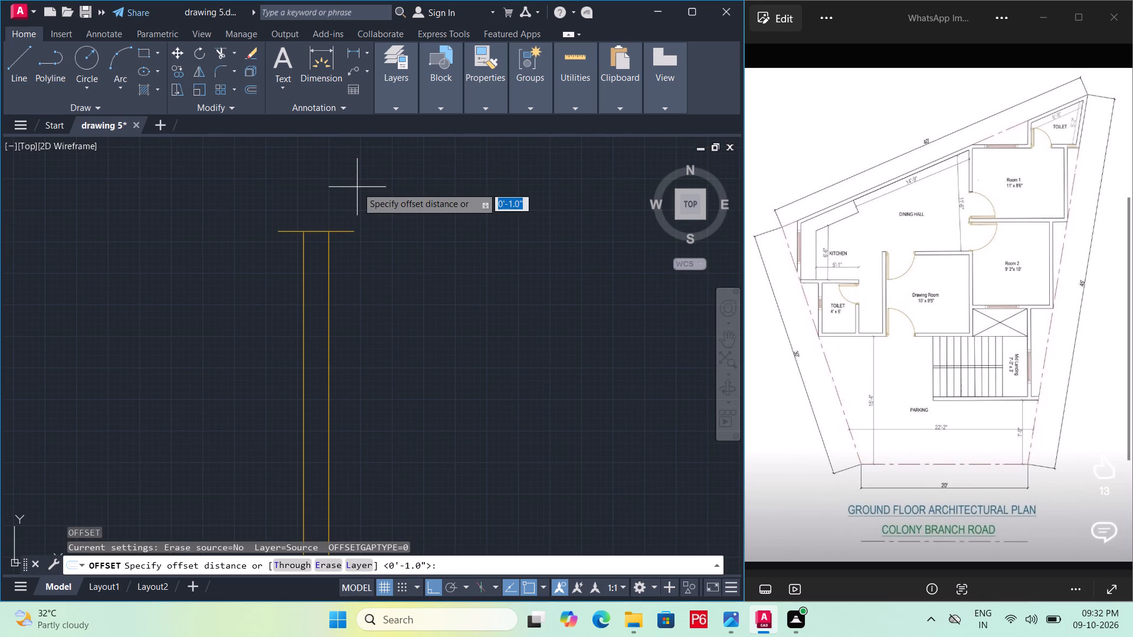
pyautogui.press('2')
pyautogui.hotkey('shift', '"')
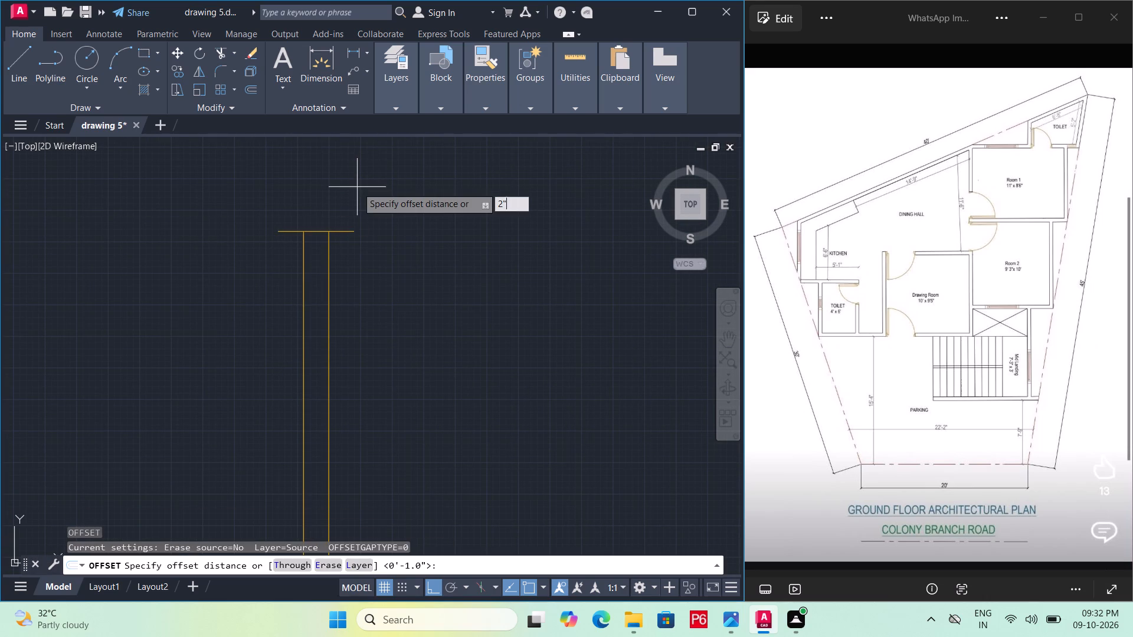
pyautogui.press('Return')
pyautogui.click(343, 232)
pyautogui.click(352, 175)
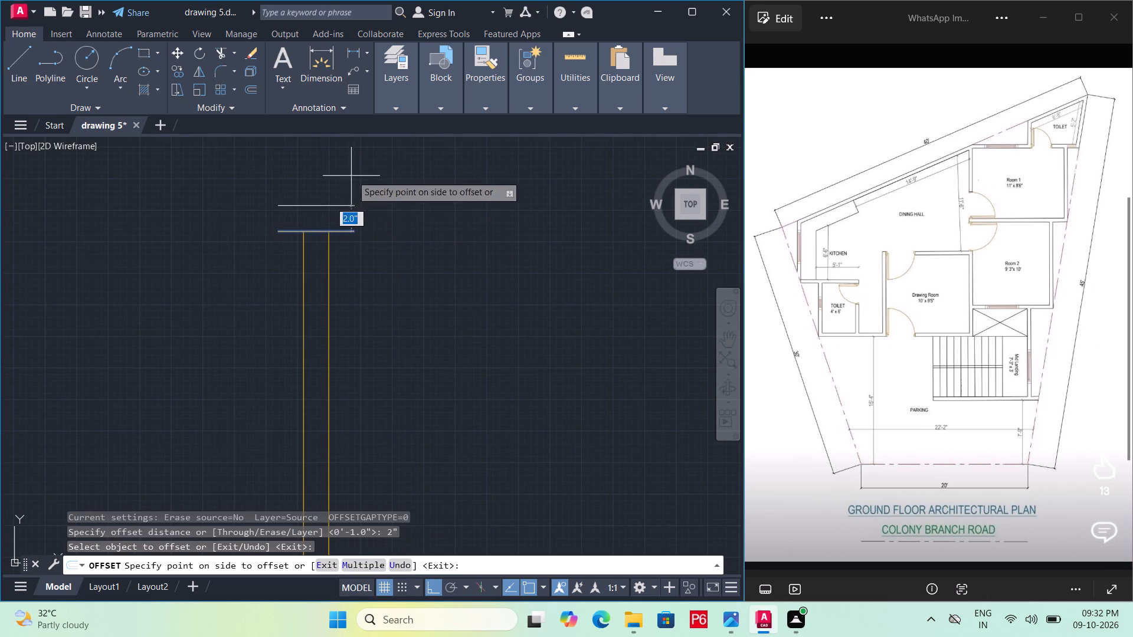
pyautogui.moveTo(356, 250); pyautogui.dragTo(310, 175, button='middle')
pyautogui.scroll(-2, 330, 208)
pyautogui.scroll(2, 300, 405)
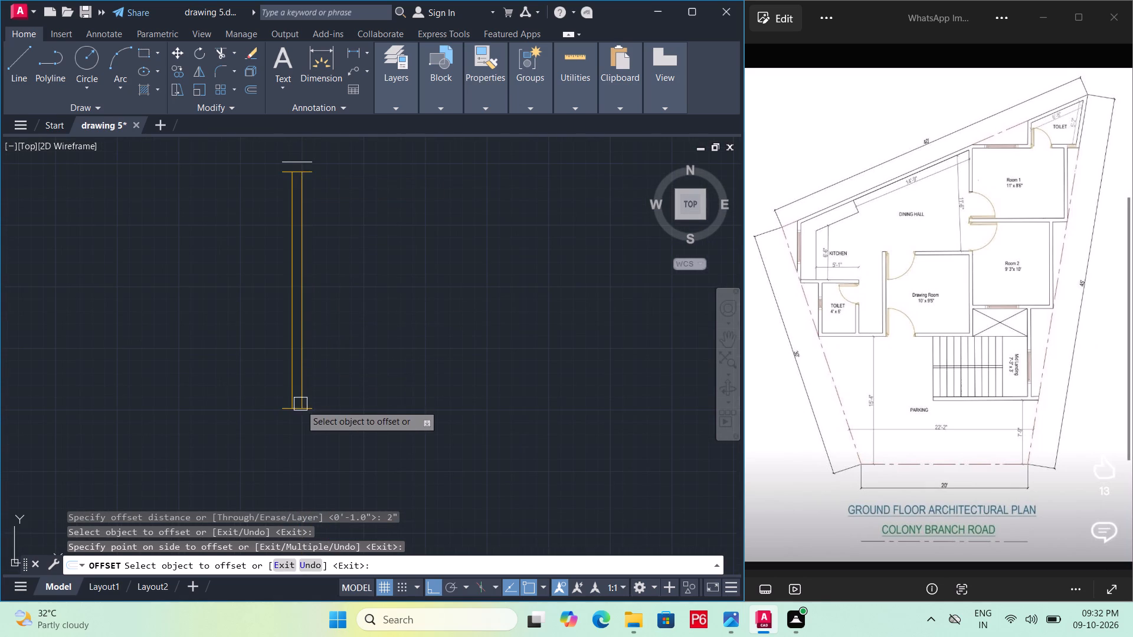
pyautogui.click(311, 417)
pyautogui.click(322, 459)
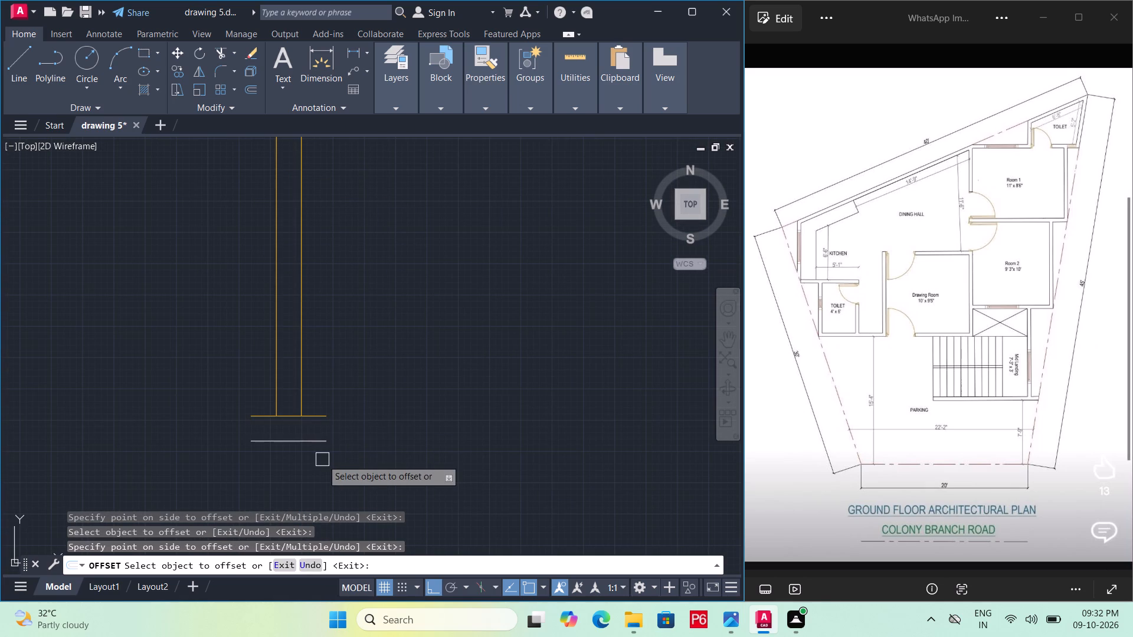
pyautogui.hotkey('ctrl', 's')
pyautogui.hotkey('ctrl', 's')
pyautogui.hotkey('ctrl', 's')
pyautogui.press('Escape')
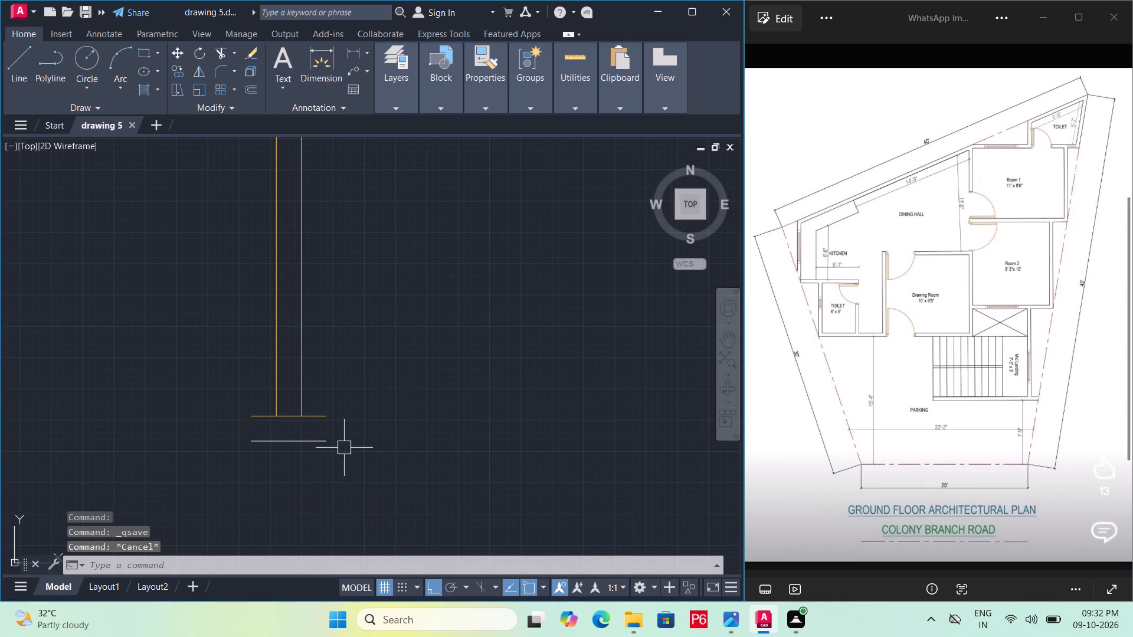
# Move the offset line below the window symbol's bottom end onto the DOOR layer and save the drawing.
pyautogui.moveTo(346, 448); pyautogui.dragTo(344, 470, button='middle')
pyautogui.press('Escape')
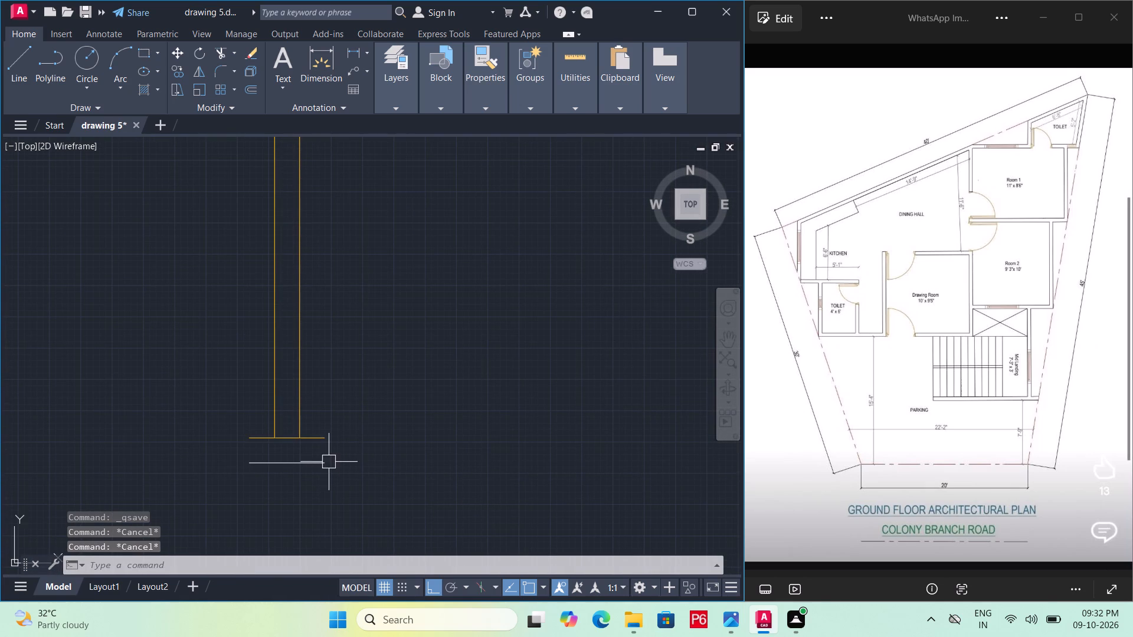
pyautogui.click(321, 462)
pyautogui.click(387, 108)
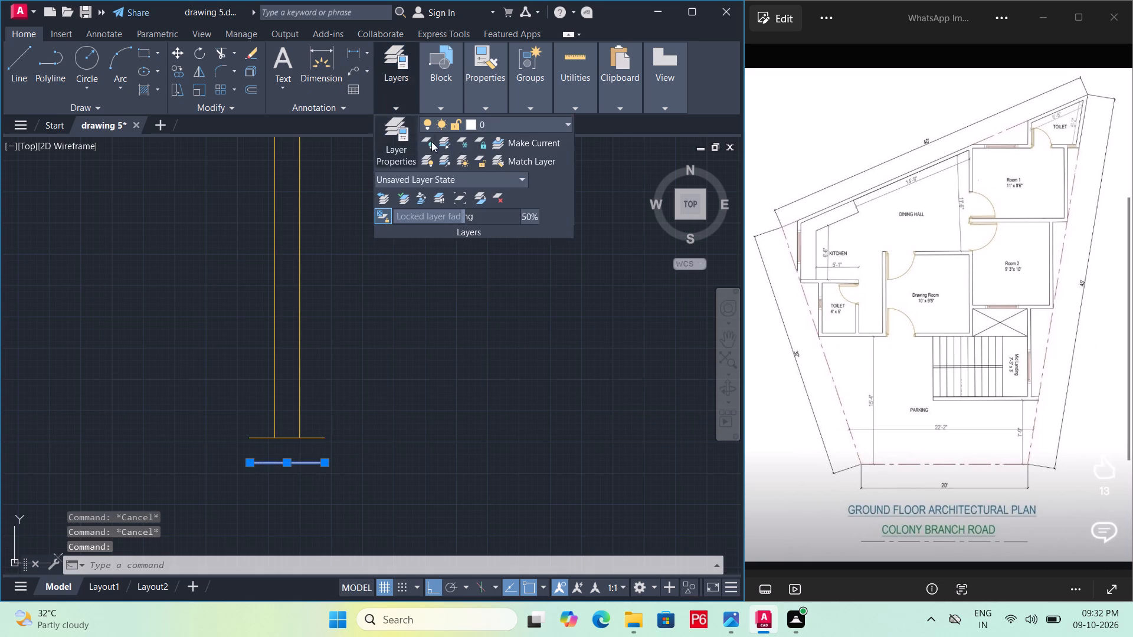
pyautogui.click(492, 128)
pyautogui.click(490, 172)
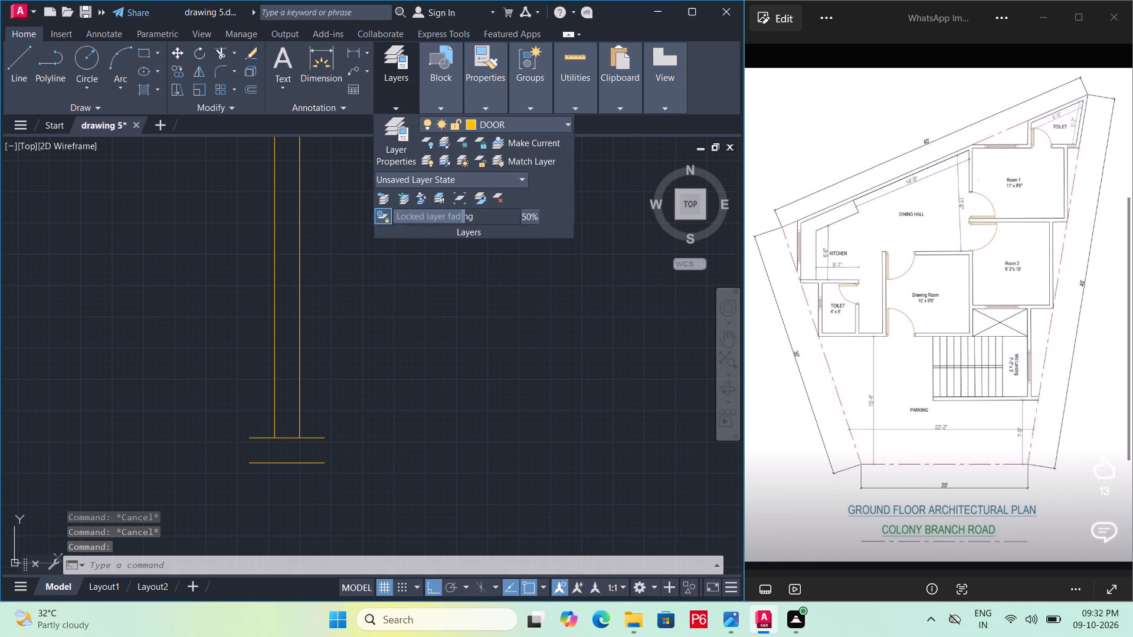
pyautogui.press('Escape')
pyautogui.hotkey('ctrl', 's')
pyautogui.hotkey('ctrl', 's')
pyautogui.hotkey('ctrl', 's')
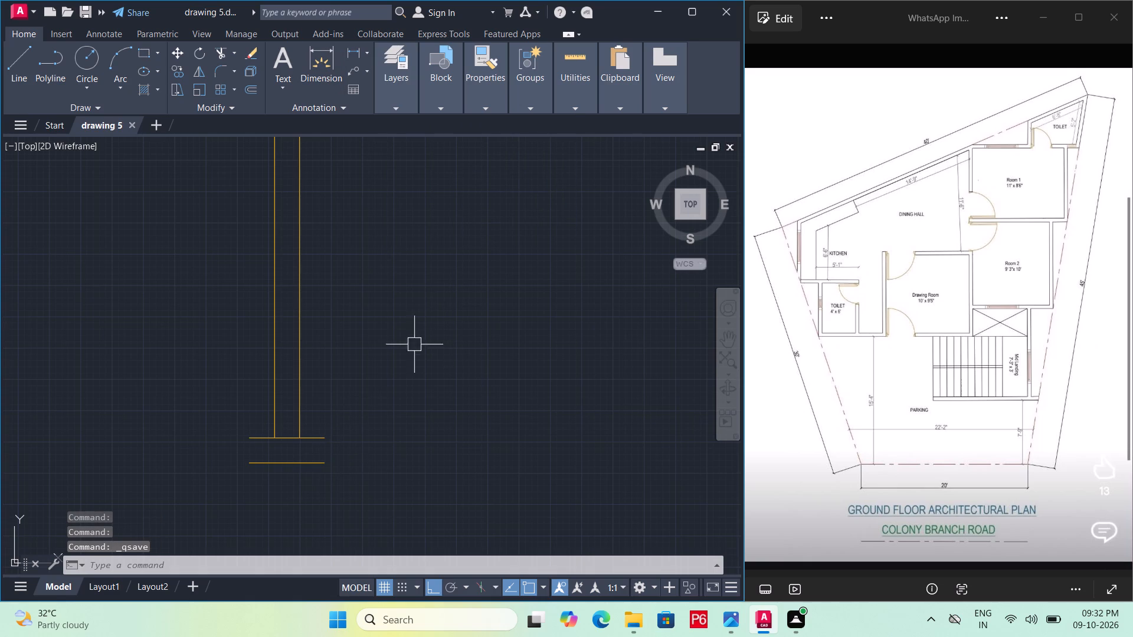
# Move the offset line above the window symbol's top end onto the DOOR layer and save the drawing.
pyautogui.scroll(-2, 393, 346)
pyautogui.moveTo(392, 348); pyautogui.dragTo(363, 418, button='middle')
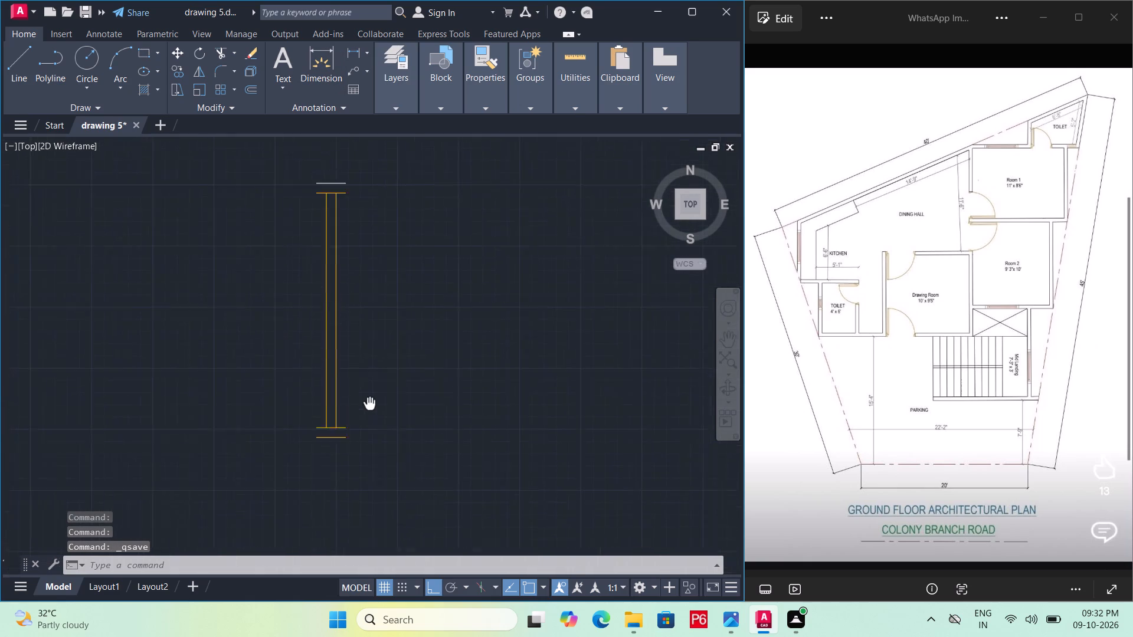
pyautogui.moveTo(363, 418); pyautogui.dragTo(365, 416, button='middle')
pyautogui.scroll(1, 318, 186)
pyautogui.click(328, 219)
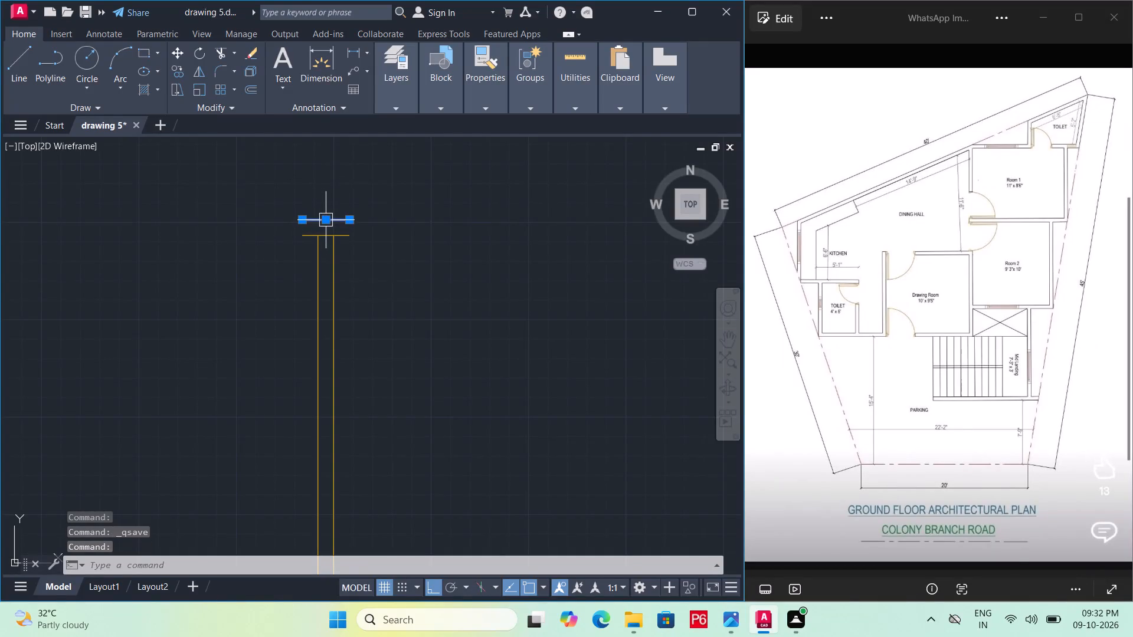
pyautogui.click(391, 100)
pyautogui.click(505, 124)
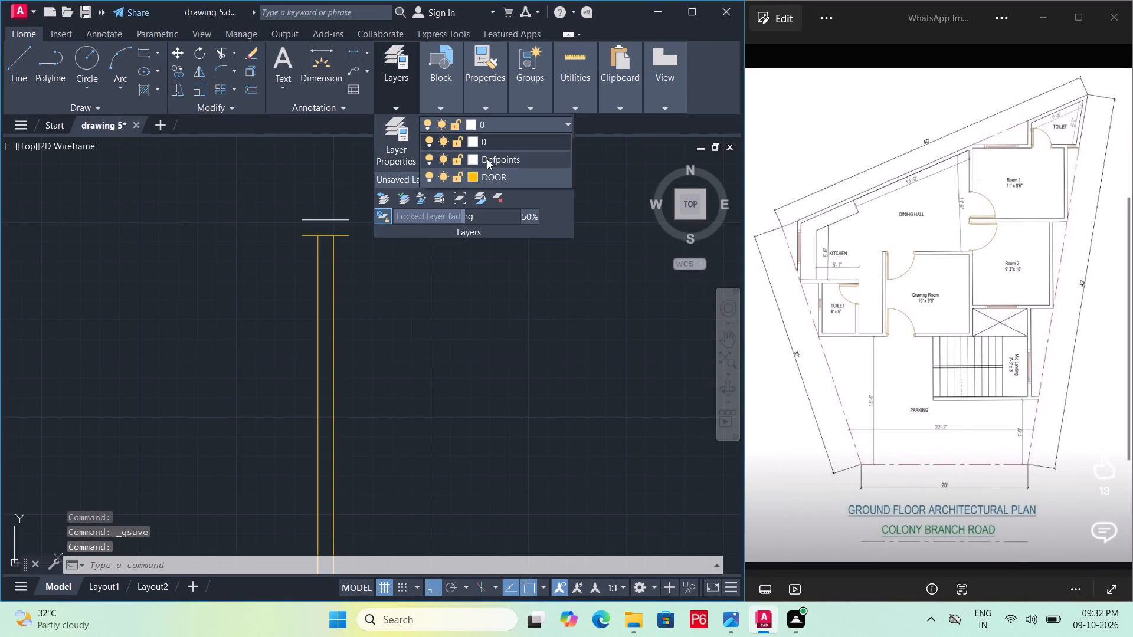
pyautogui.click(485, 172)
pyautogui.press('Escape')
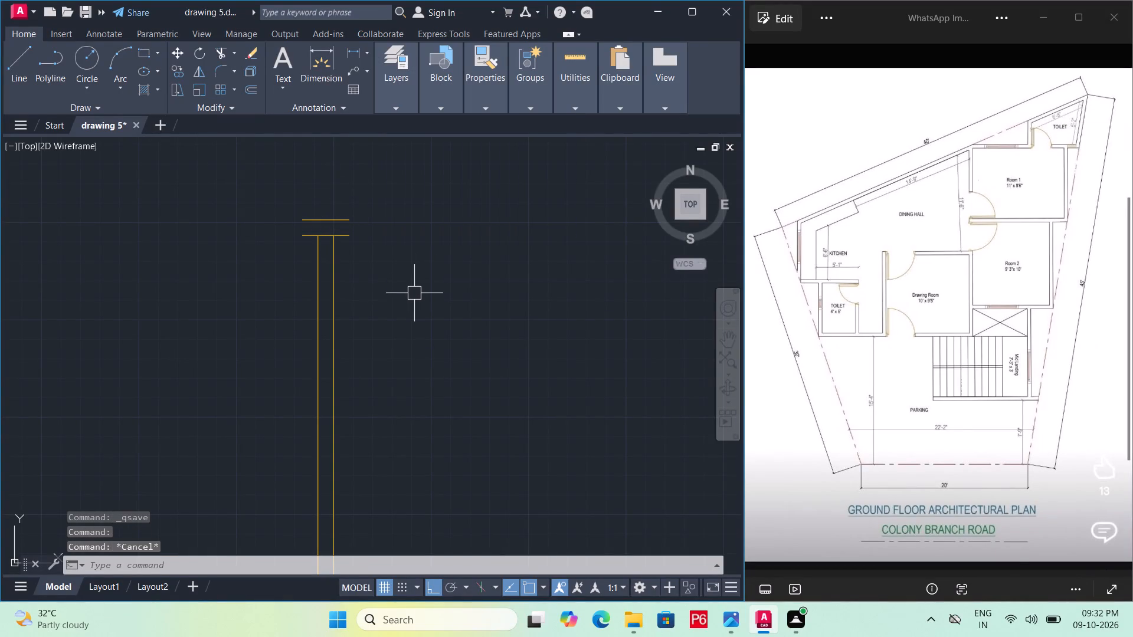
pyautogui.hotkey('ctrl', 's')
pyautogui.hotkey('ctrl', 's')
pyautogui.hotkey('ctrl', 's')
# Convert the complete window symbol, including the outer end lines, into a block named WINDOW.
pyautogui.scroll(-1, 376, 260)
pyautogui.moveTo(376, 260); pyautogui.dragTo(356, 223, button='middle')
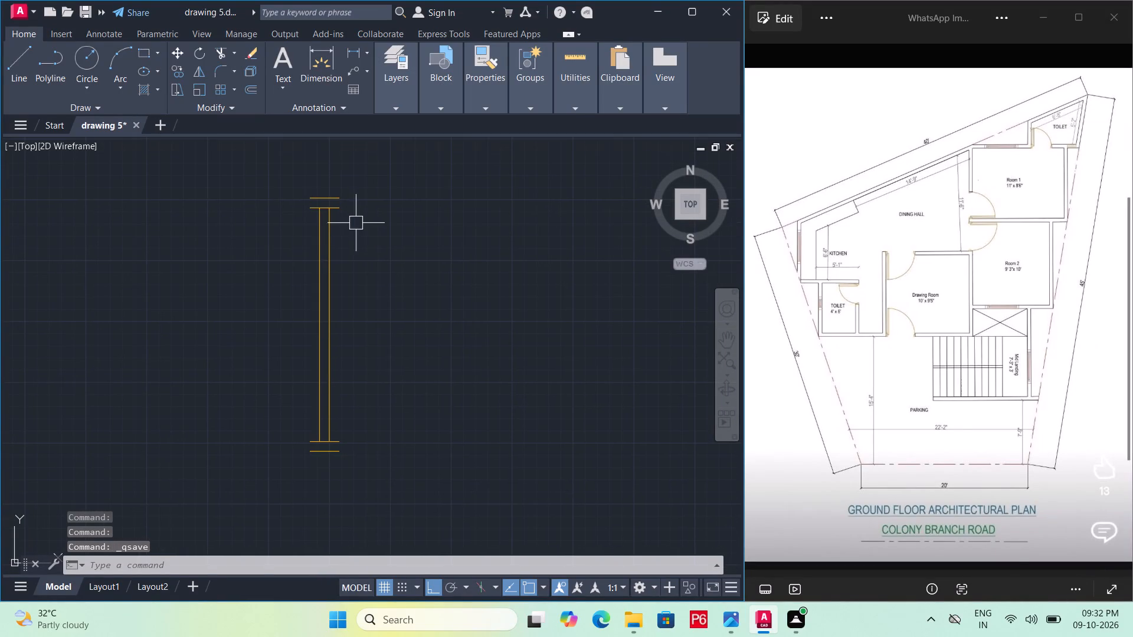
pyautogui.click(279, 168)
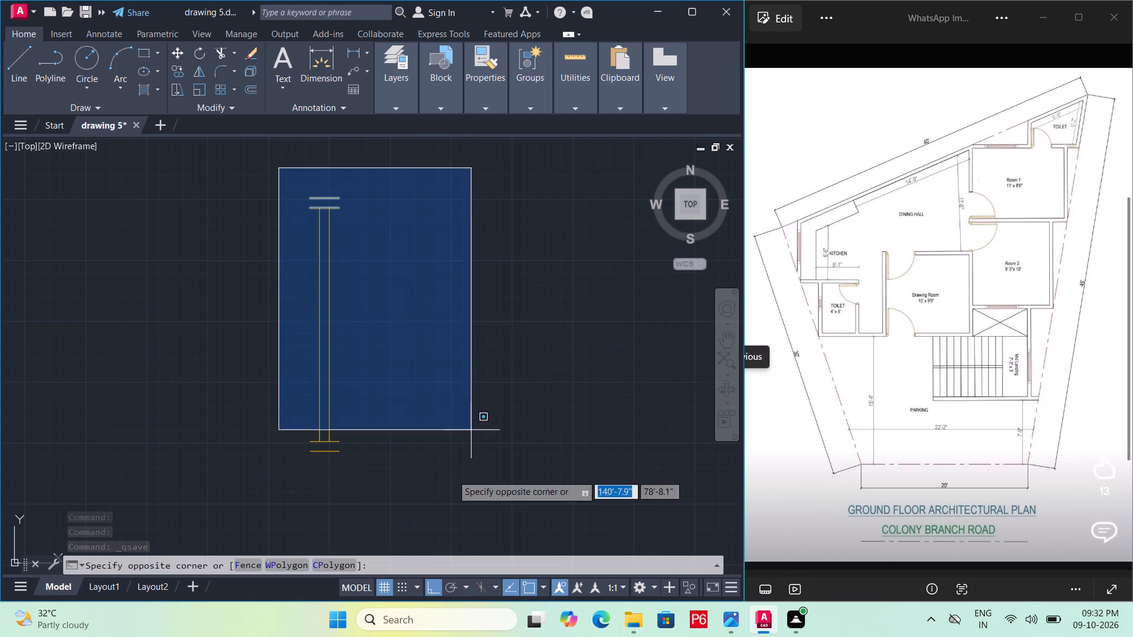
pyautogui.click(418, 499)
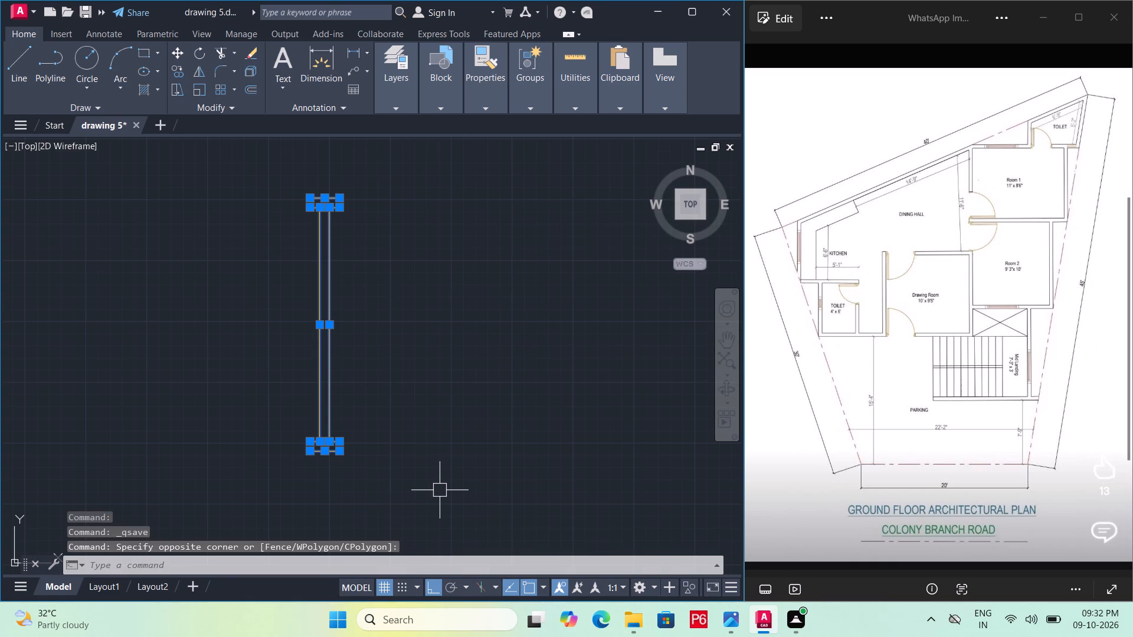
pyautogui.write('B')
pyautogui.press('space')
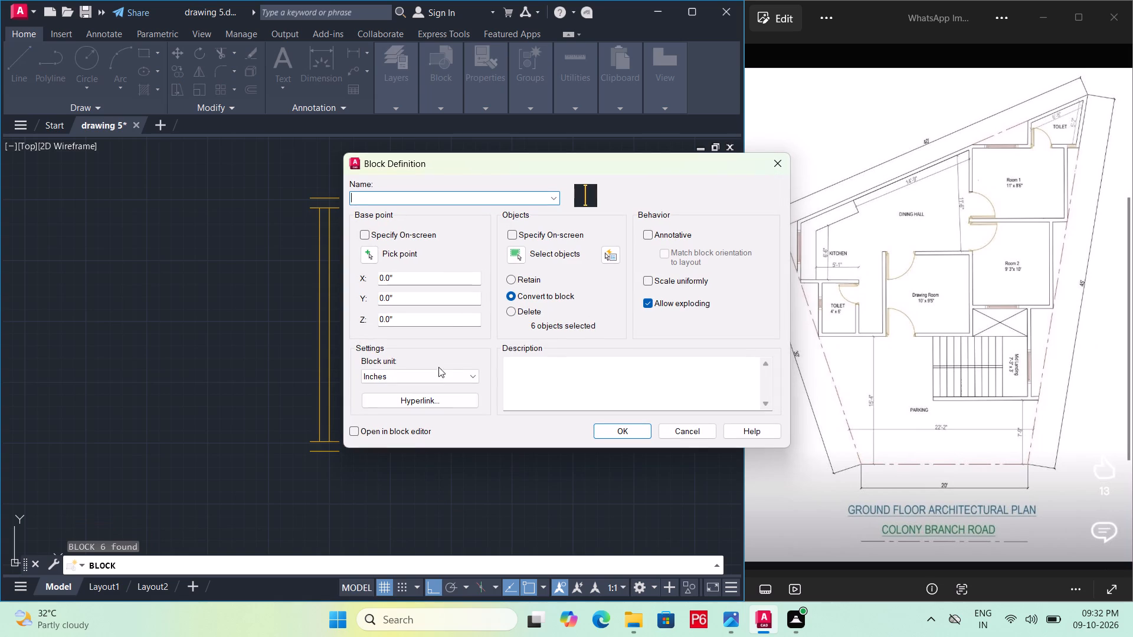
pyautogui.write('WIN')
pyautogui.write('DOW')
pyautogui.press('Return')
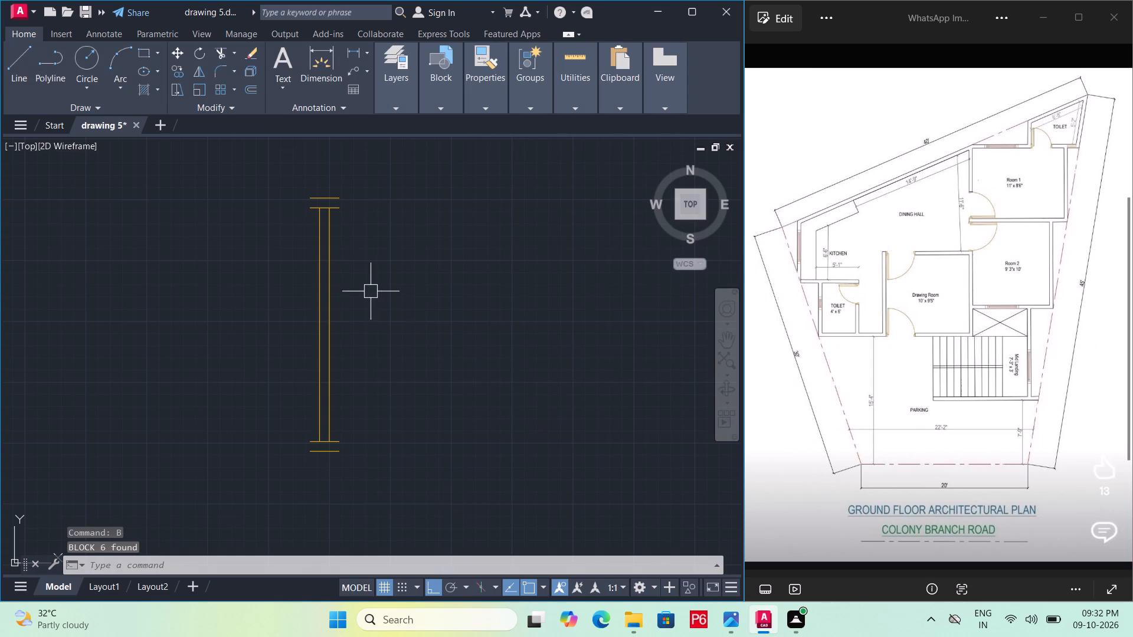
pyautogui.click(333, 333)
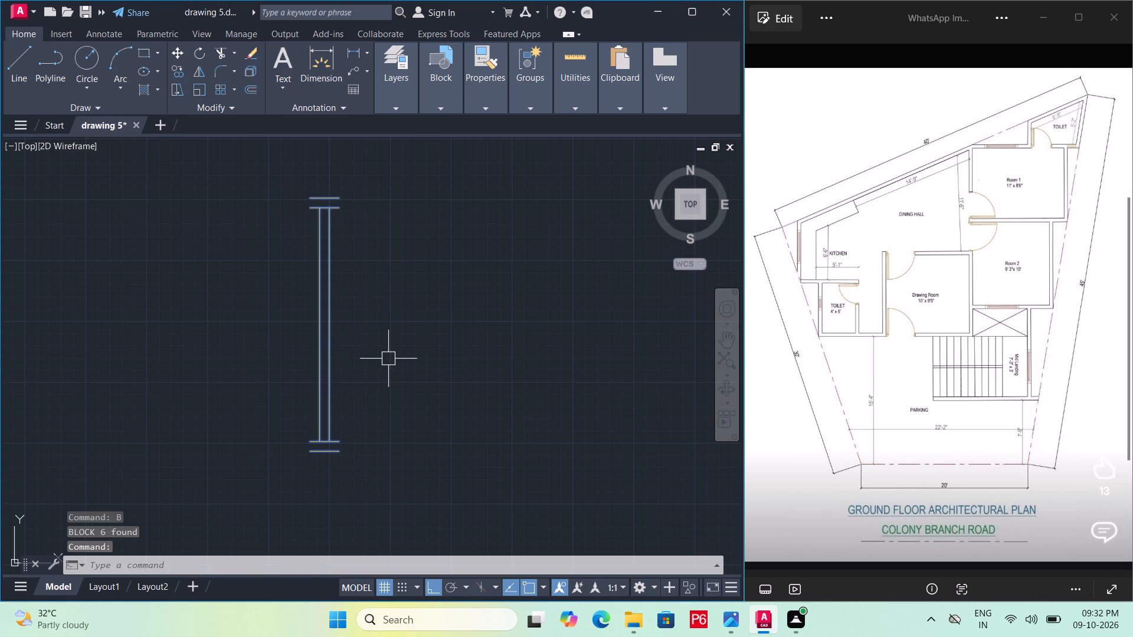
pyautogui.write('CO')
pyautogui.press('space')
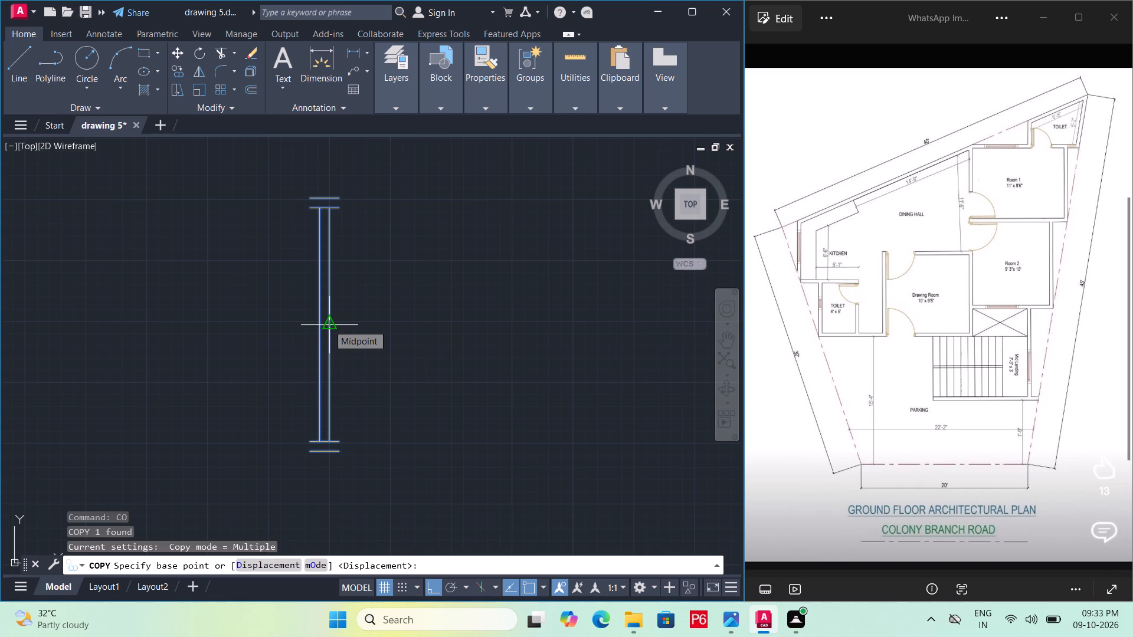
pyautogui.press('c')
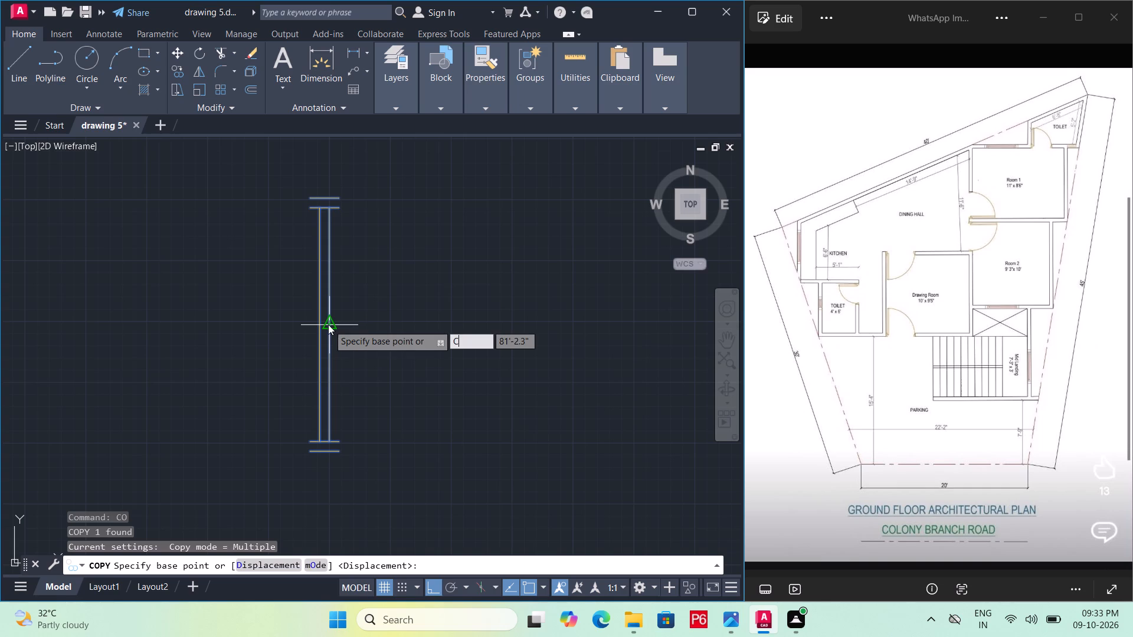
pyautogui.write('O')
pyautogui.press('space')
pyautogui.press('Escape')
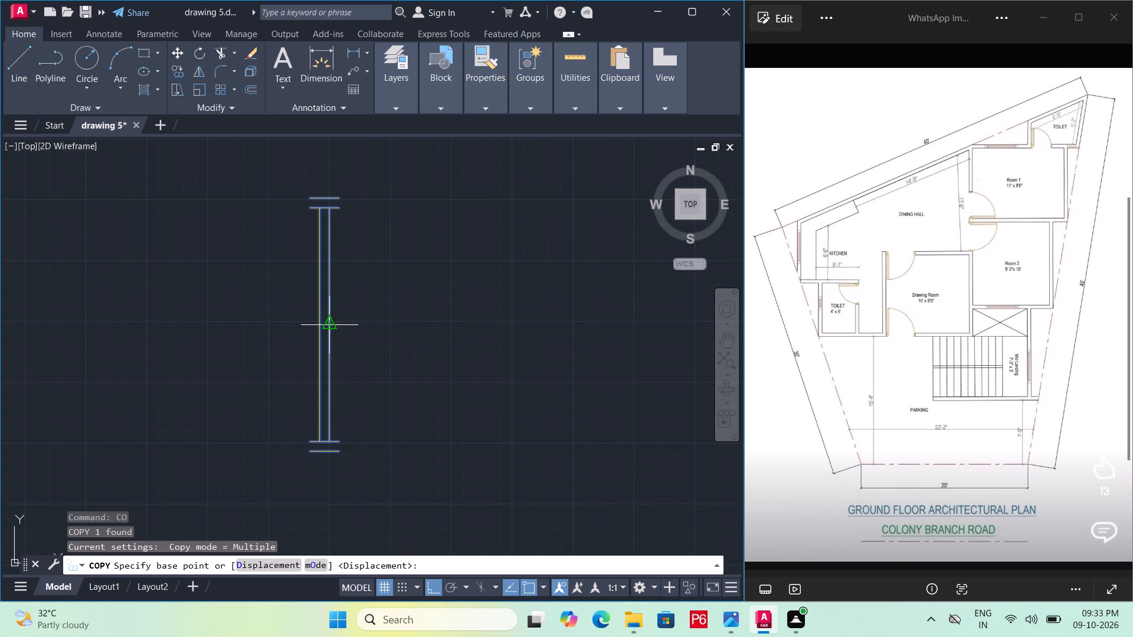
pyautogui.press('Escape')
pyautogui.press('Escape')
# Copy the WINDOW block horizontally from the midpoint of its long side to an empty area right of the original.
pyautogui.click(328, 324)
pyautogui.write('CO')
pyautogui.press('space')
pyautogui.click(328, 324)
pyautogui.moveTo(387, 329); pyautogui.dragTo(123, 339, button='middle')
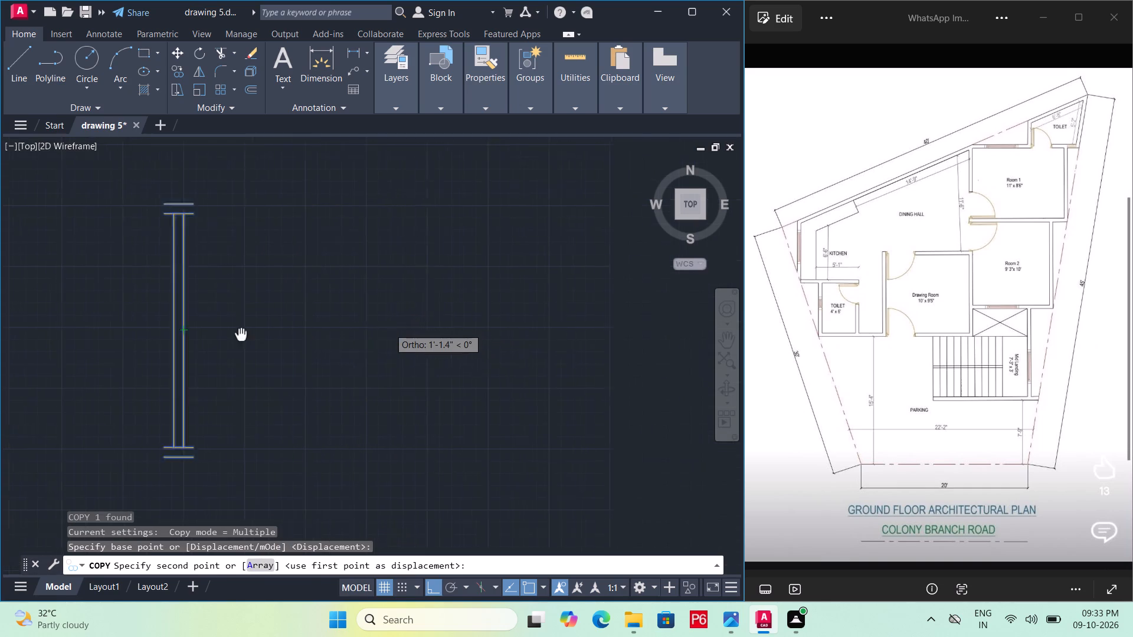
pyautogui.moveTo(123, 339); pyautogui.dragTo(90, 340, button='middle')
pyautogui.click(366, 357)
pyautogui.press('Escape')
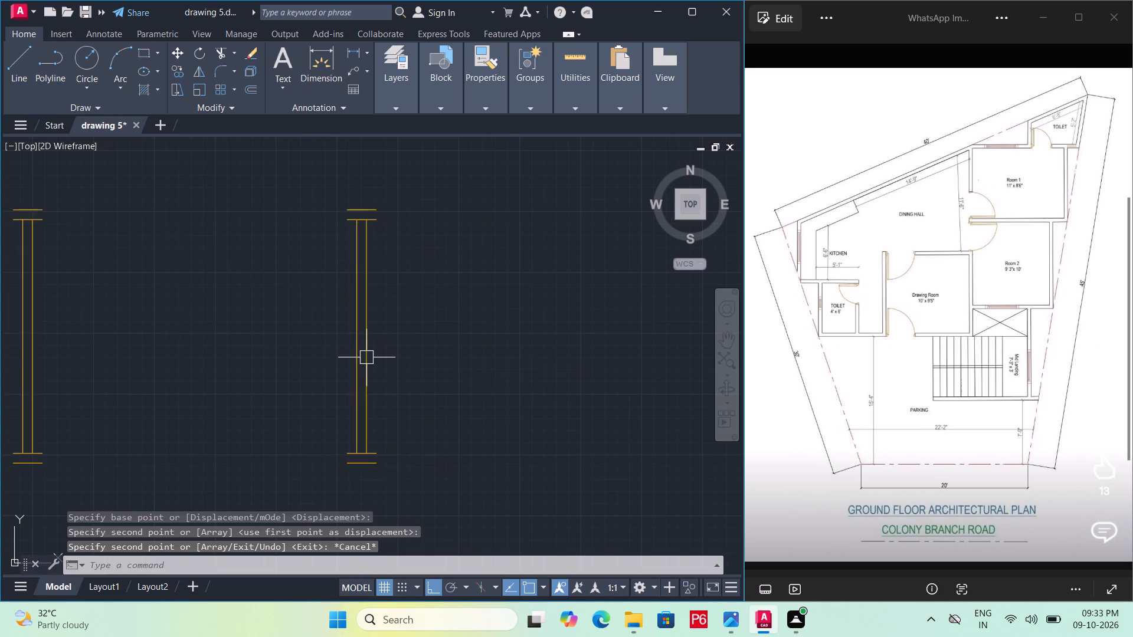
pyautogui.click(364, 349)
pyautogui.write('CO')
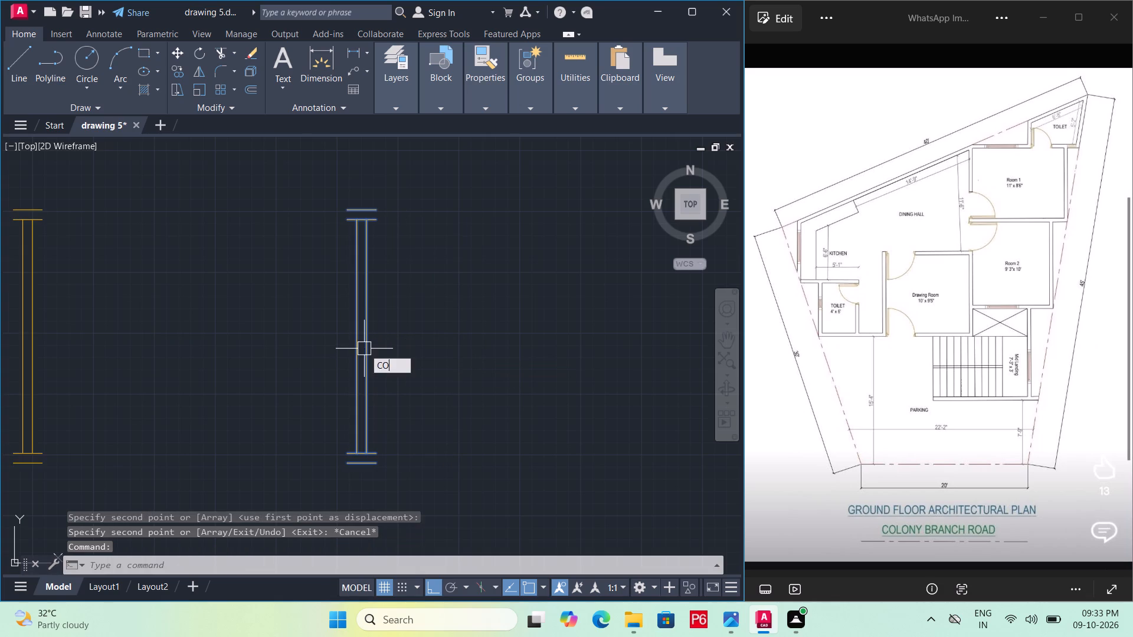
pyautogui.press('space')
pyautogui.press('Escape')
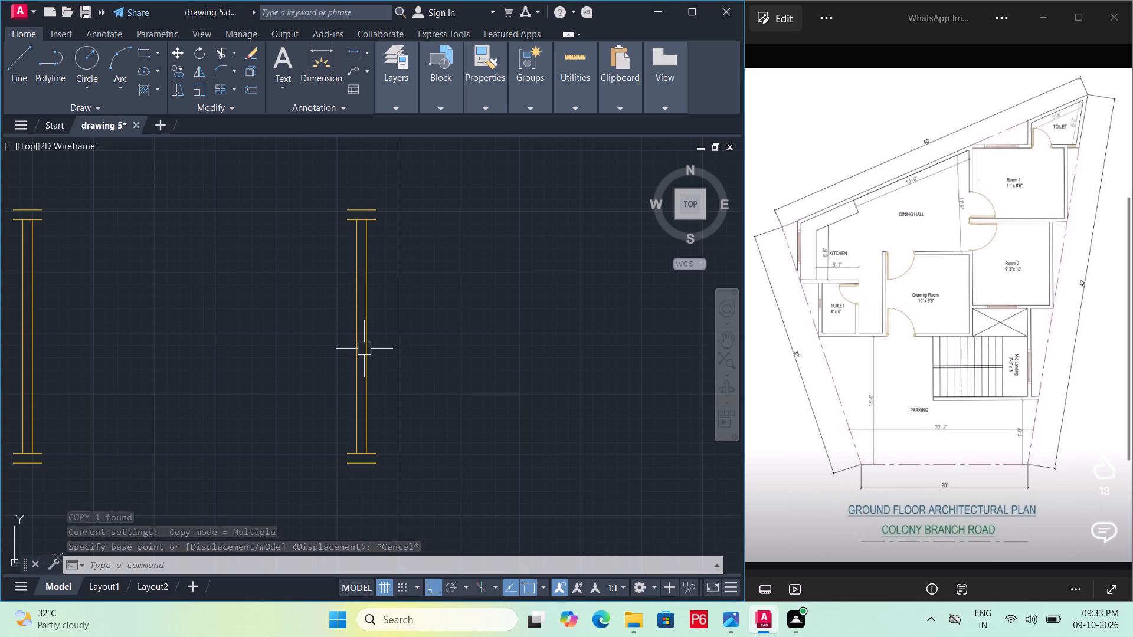
# Rotate the copied WINDOW block a quarter turn about the midpoint of its long side so it lies horizontally.
pyautogui.click(364, 349)
pyautogui.write('RO')
pyautogui.press('space')
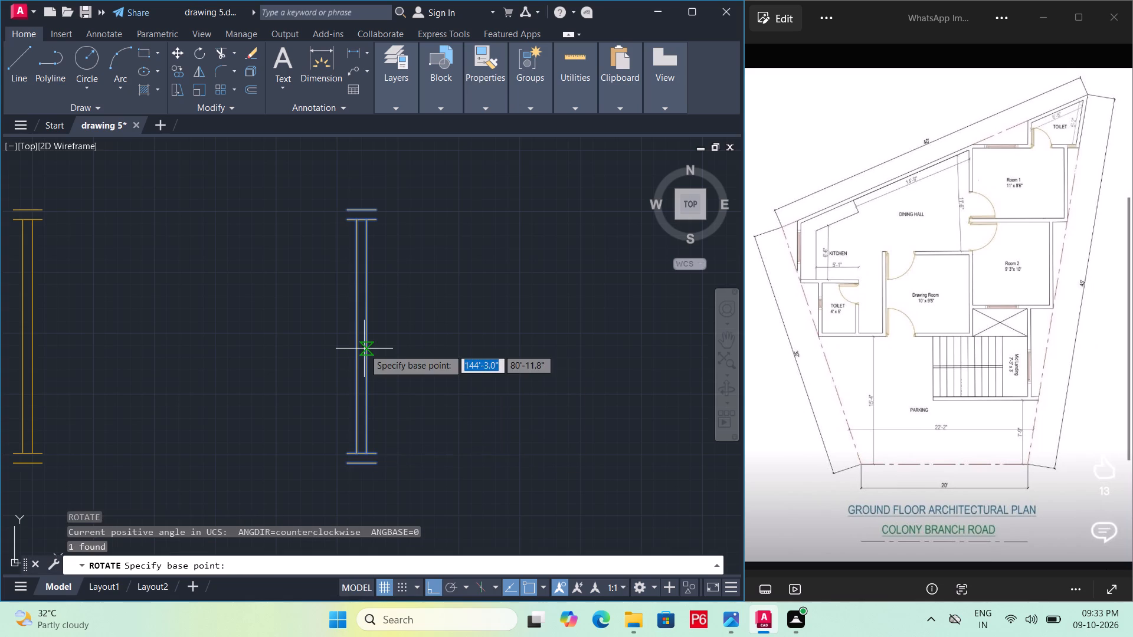
pyautogui.doubleClick(364, 349)
pyautogui.click(364, 464)
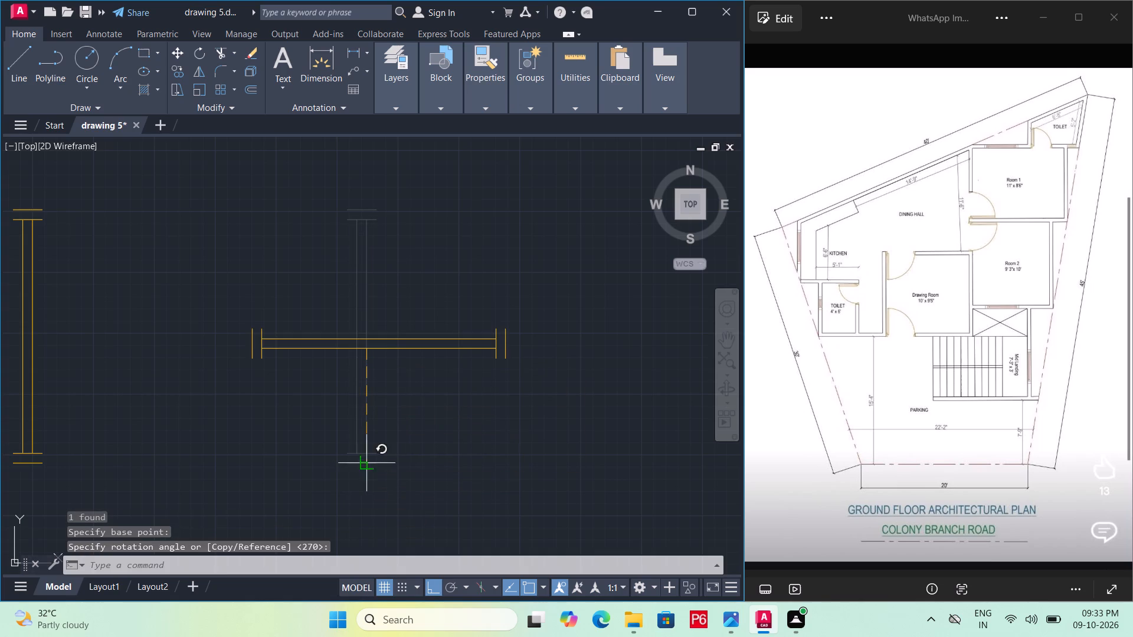
pyautogui.press('Escape')
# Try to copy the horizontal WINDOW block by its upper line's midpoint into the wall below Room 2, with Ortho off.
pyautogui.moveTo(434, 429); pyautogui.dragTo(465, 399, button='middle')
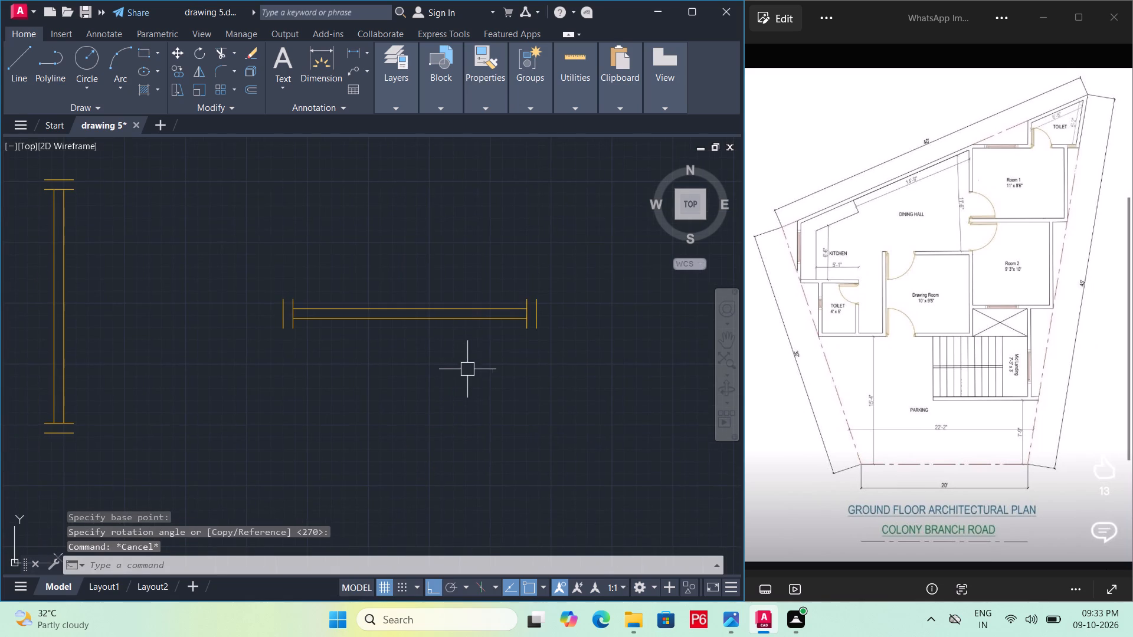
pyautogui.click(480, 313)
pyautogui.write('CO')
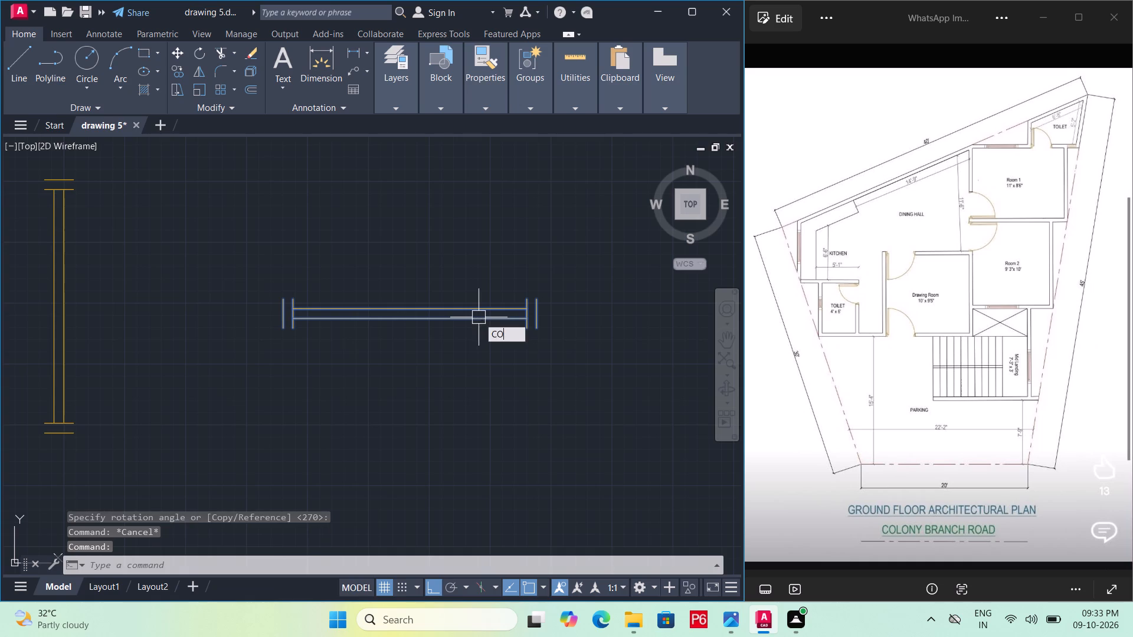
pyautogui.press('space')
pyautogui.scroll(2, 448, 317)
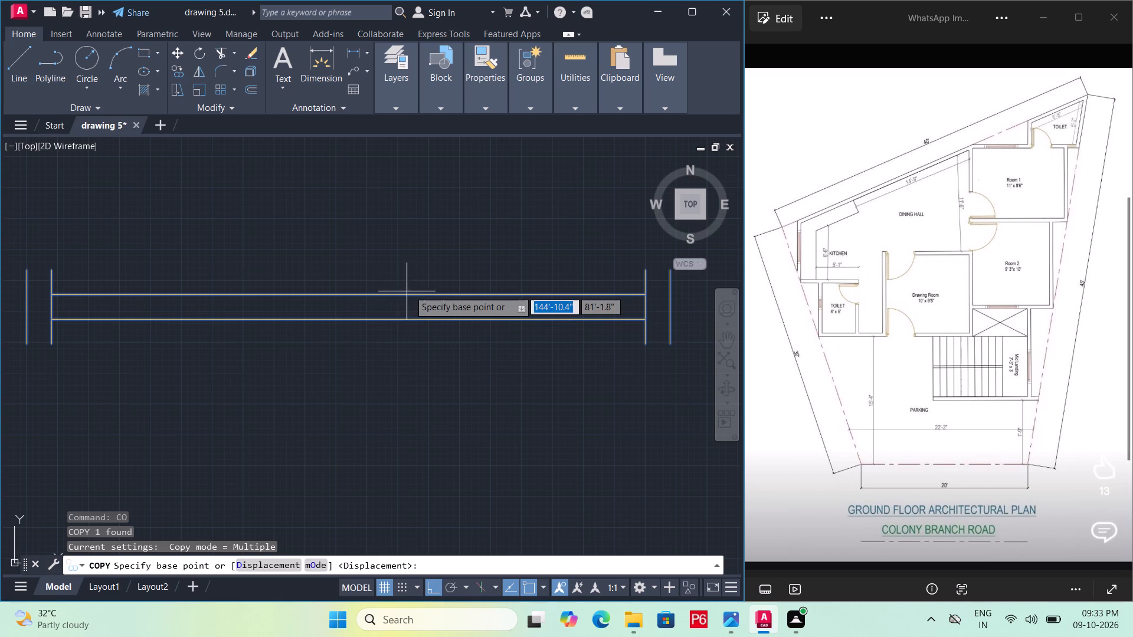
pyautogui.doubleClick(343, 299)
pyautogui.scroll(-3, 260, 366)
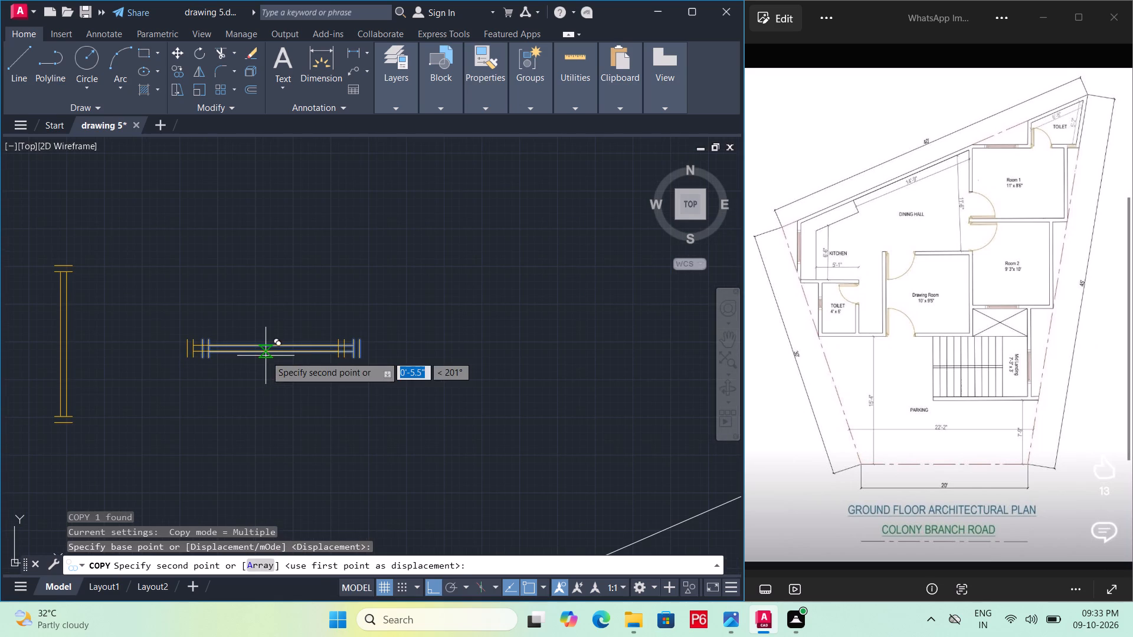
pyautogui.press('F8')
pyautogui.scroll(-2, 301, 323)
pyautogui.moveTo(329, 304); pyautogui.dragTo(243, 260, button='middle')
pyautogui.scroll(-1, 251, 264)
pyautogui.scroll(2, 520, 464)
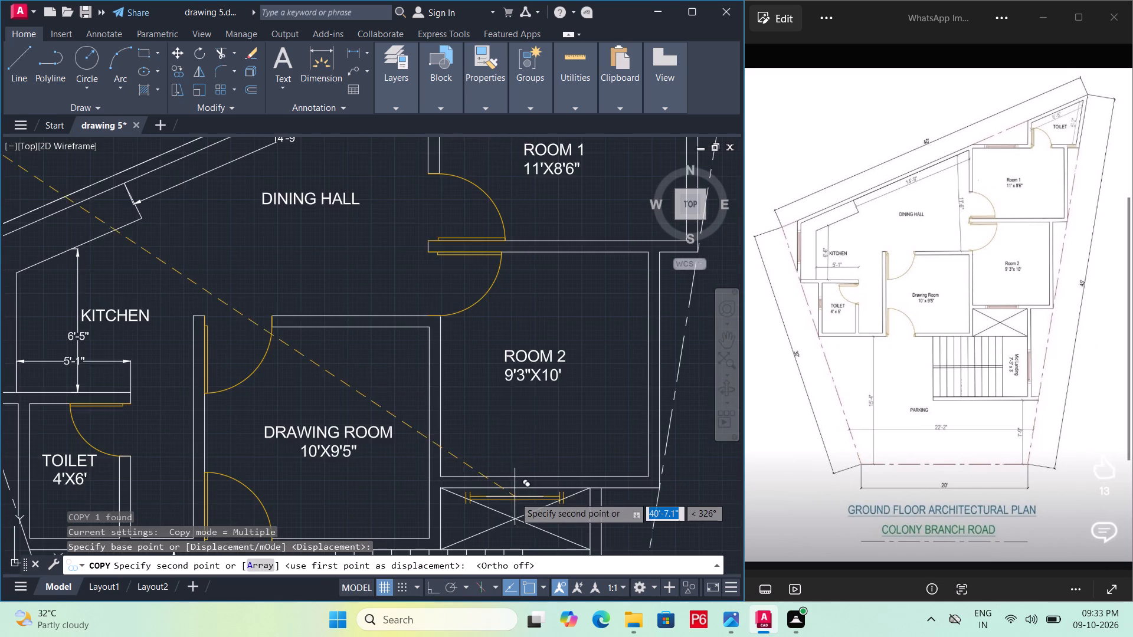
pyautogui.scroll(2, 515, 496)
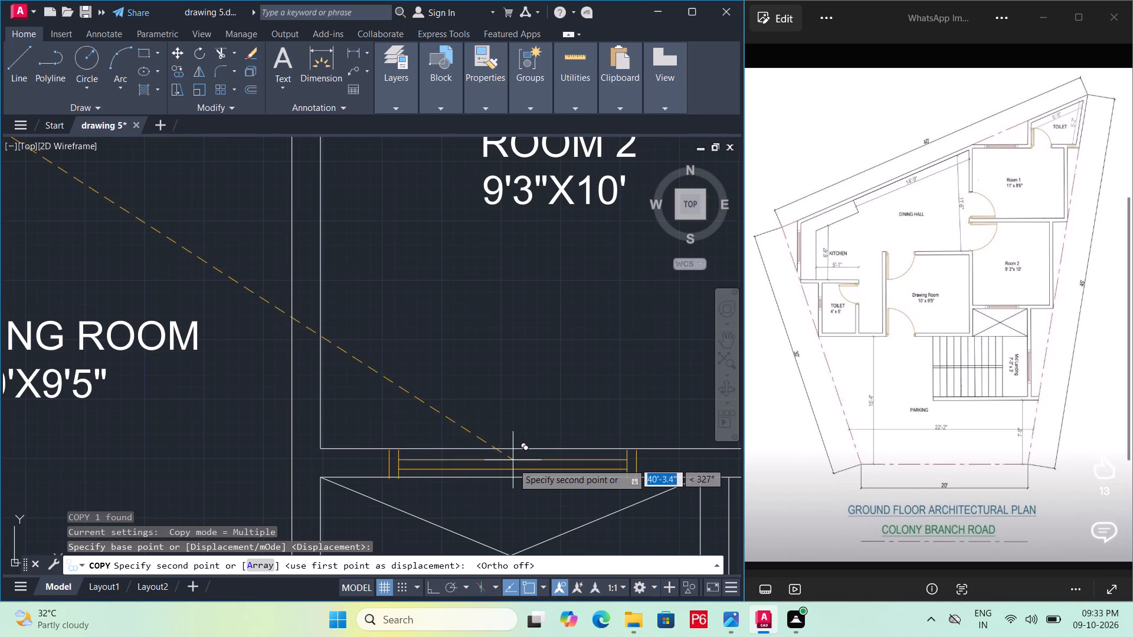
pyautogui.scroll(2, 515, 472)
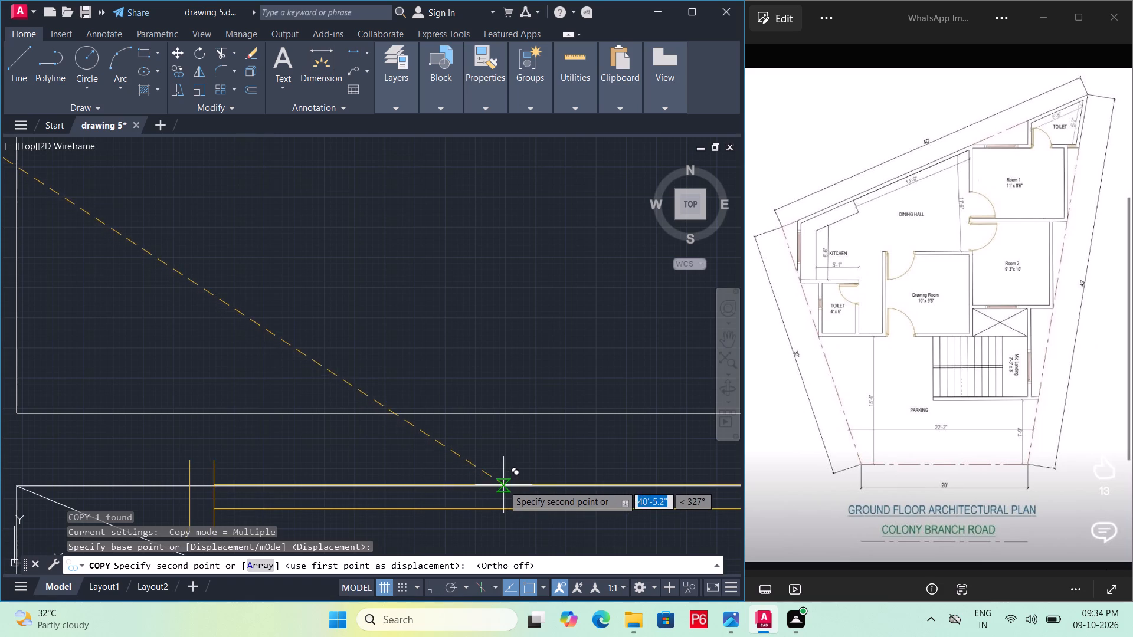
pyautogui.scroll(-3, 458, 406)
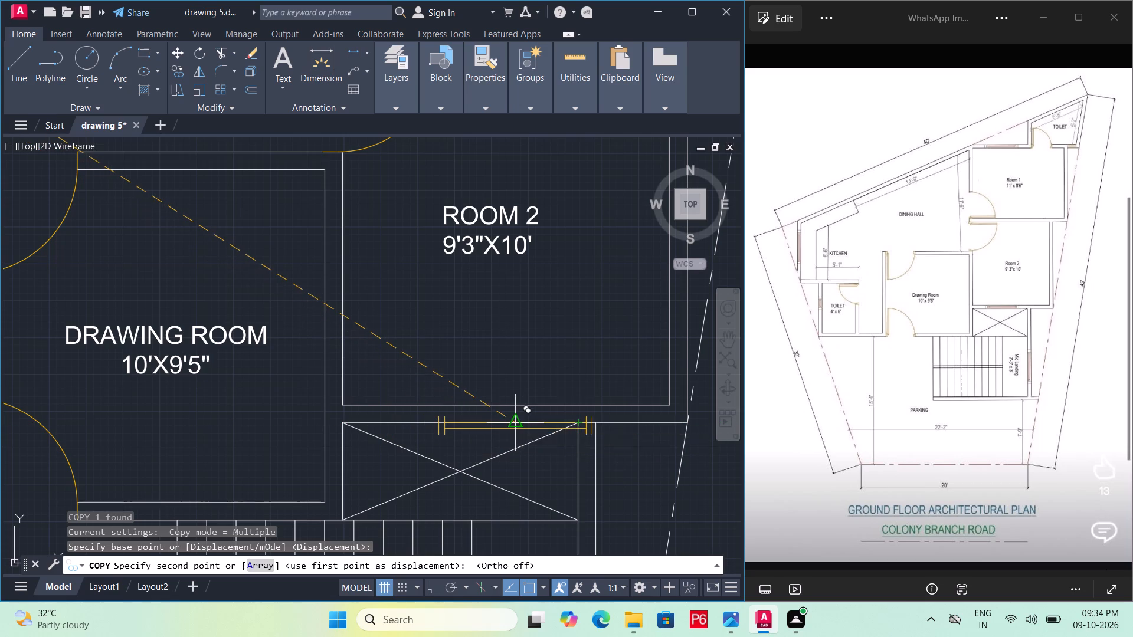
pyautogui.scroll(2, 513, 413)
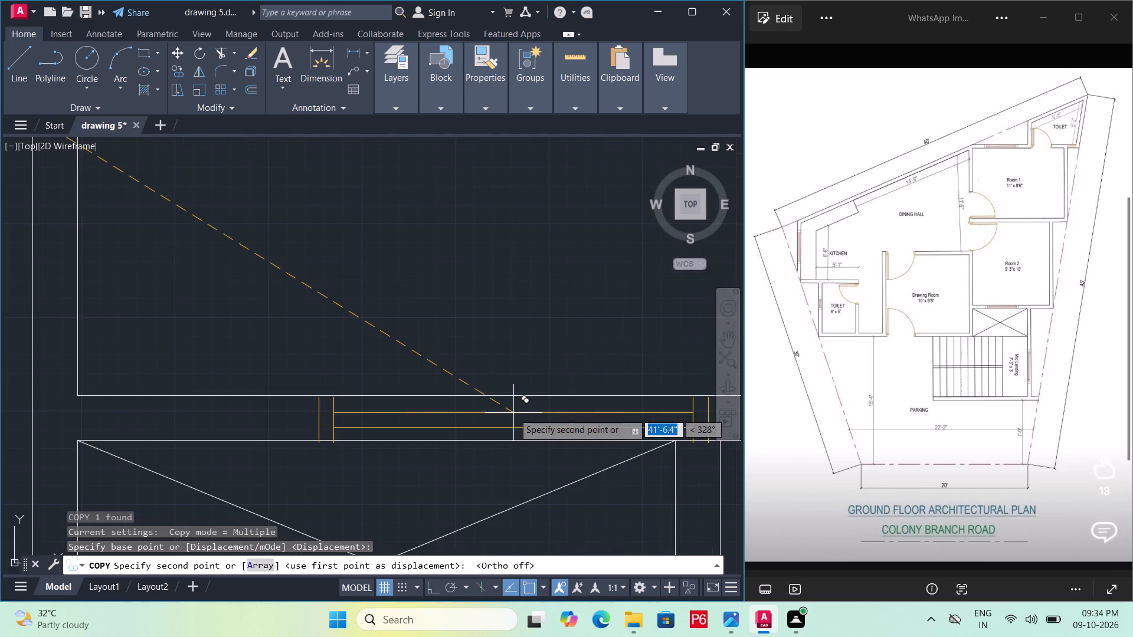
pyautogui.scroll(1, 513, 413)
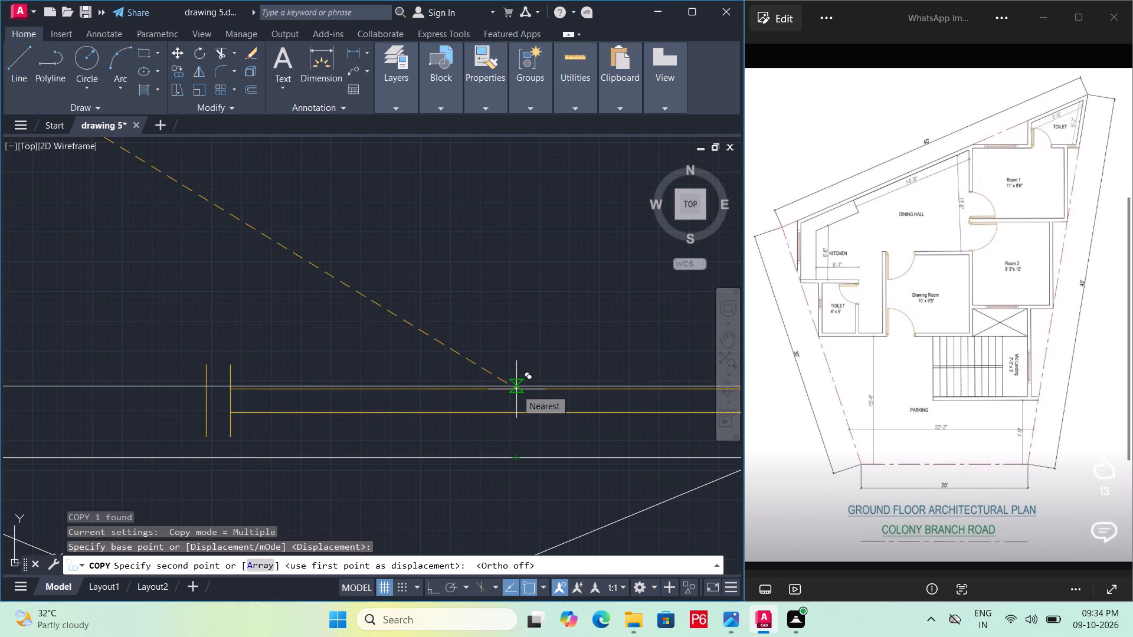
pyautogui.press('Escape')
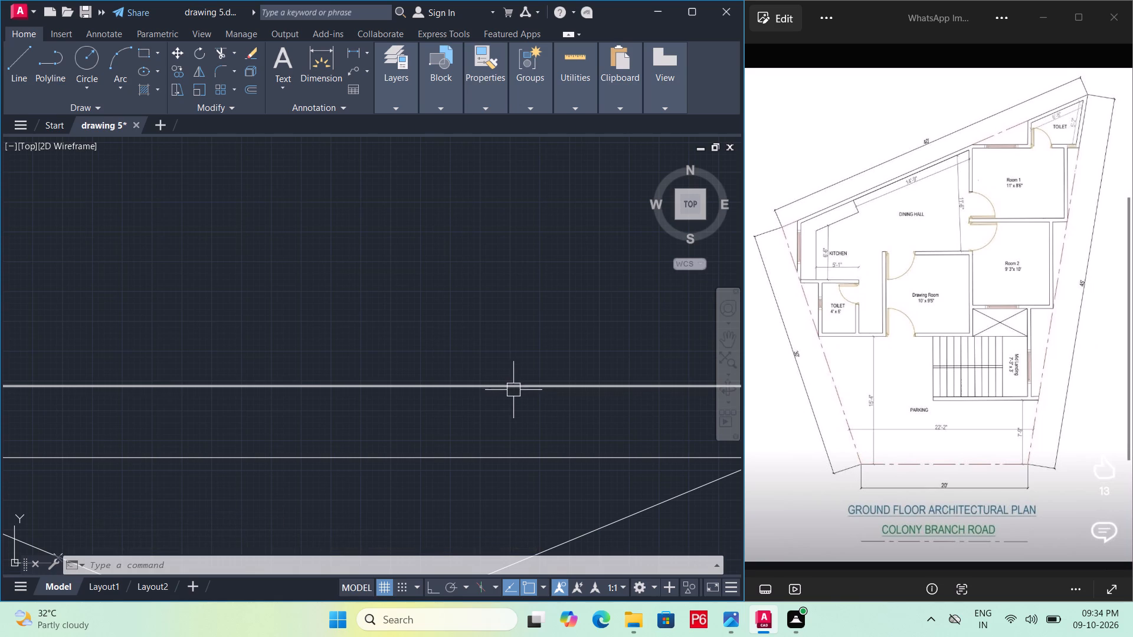
# Save the drawing.
pyautogui.hotkey('ctrl', 's')
pyautogui.keyDown('ctrl'); pyautogui.scroll(-4, 502, 388); pyautogui.keyUp('ctrl')
pyautogui.hotkey('ctrl', 's')
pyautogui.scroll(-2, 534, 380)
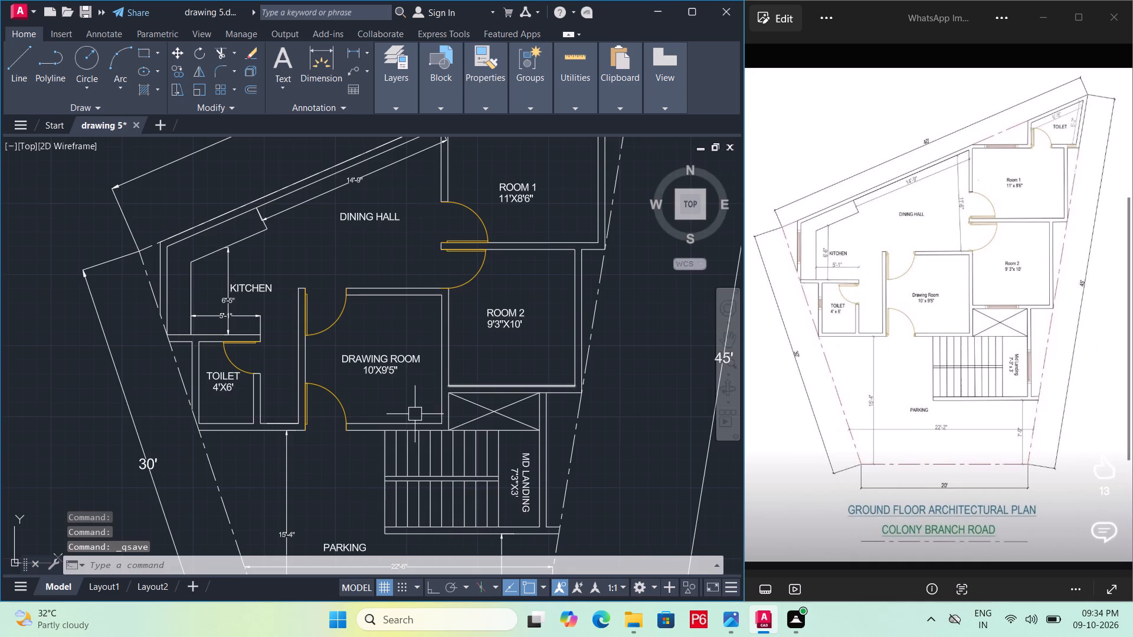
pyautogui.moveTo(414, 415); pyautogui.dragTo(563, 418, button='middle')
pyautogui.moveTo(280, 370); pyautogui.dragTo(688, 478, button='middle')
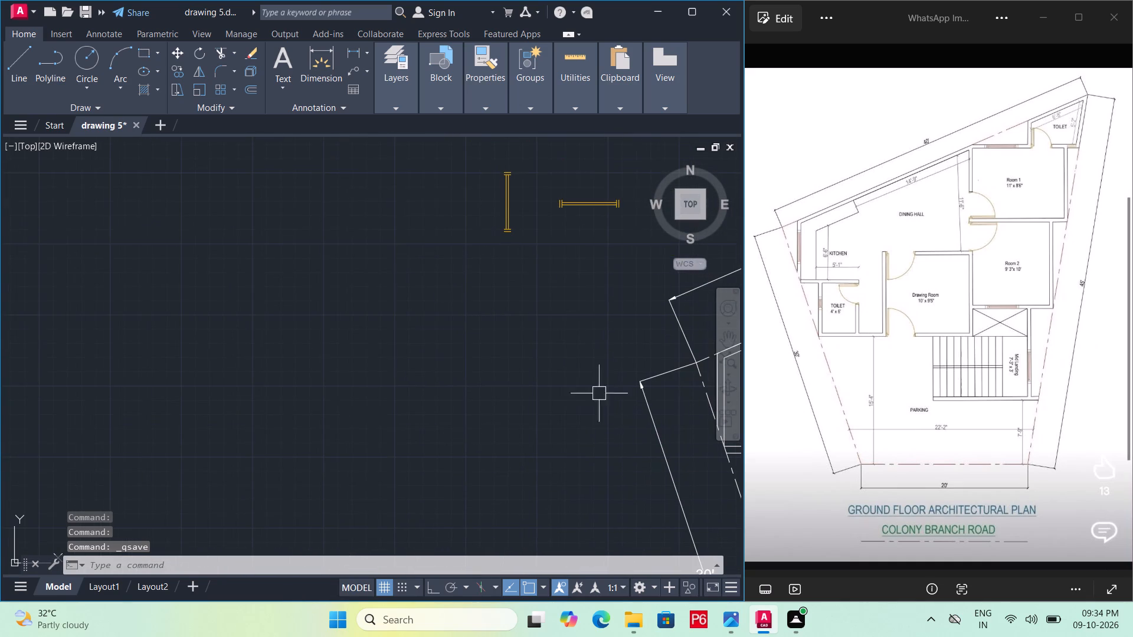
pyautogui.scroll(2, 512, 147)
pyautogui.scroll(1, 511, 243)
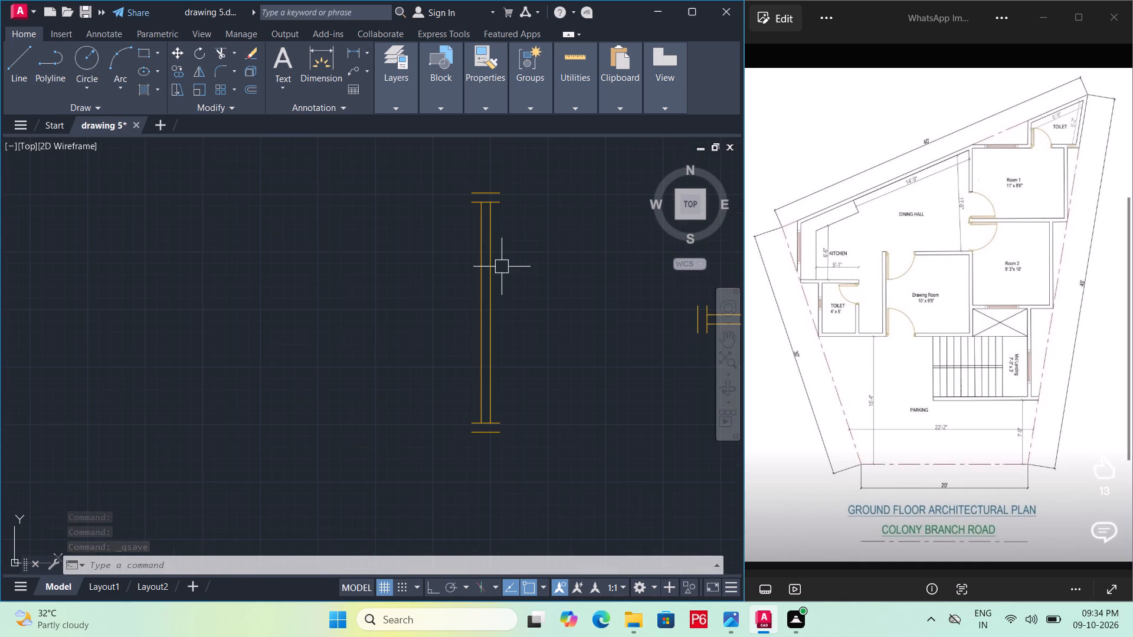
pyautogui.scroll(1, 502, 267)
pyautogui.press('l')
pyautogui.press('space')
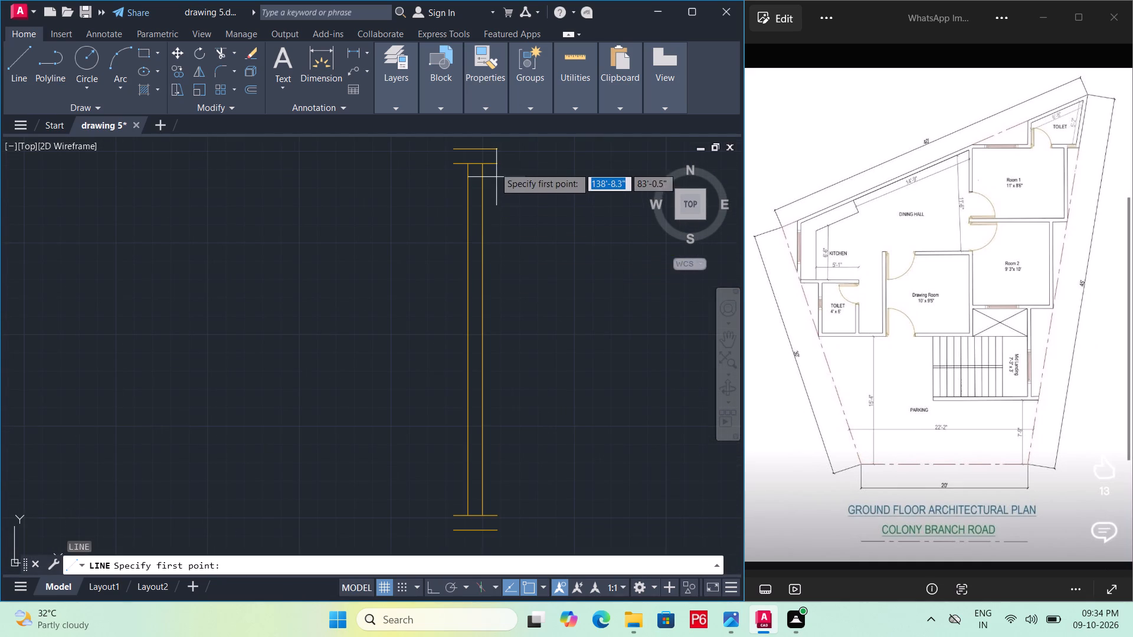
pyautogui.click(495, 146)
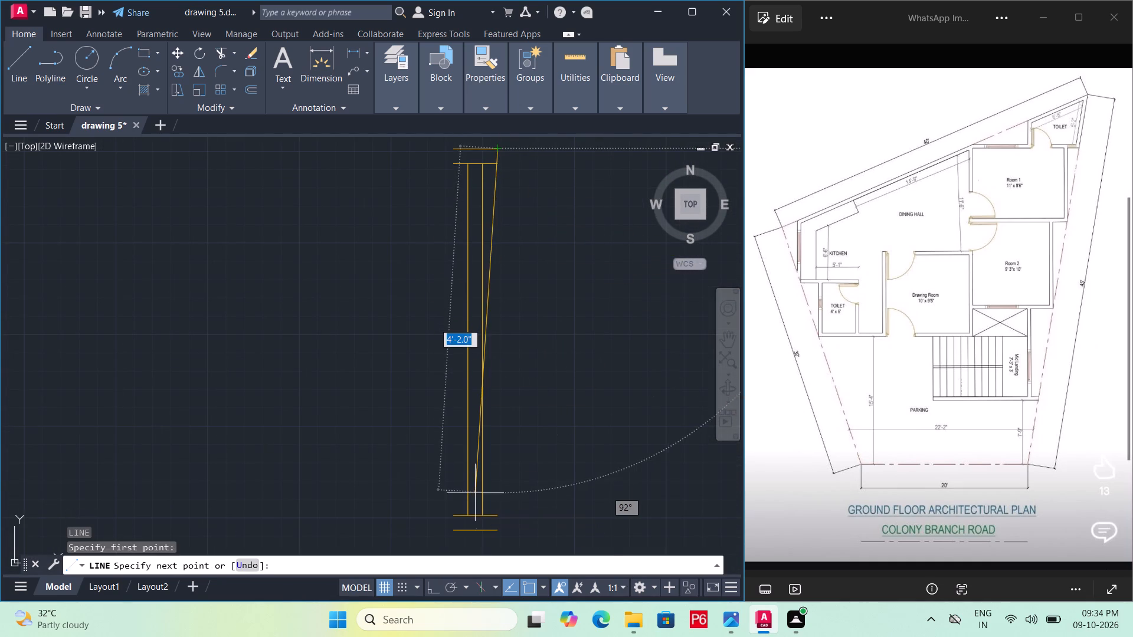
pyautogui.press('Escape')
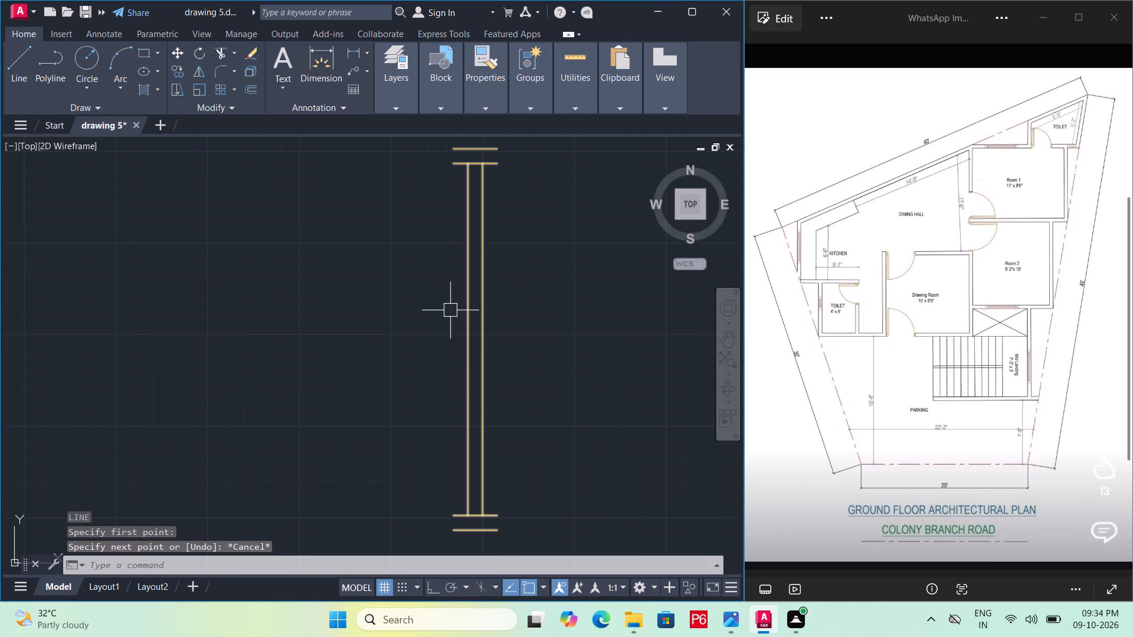
# Make Defpoints the current layer.
pyautogui.click(402, 87)
pyautogui.click(503, 123)
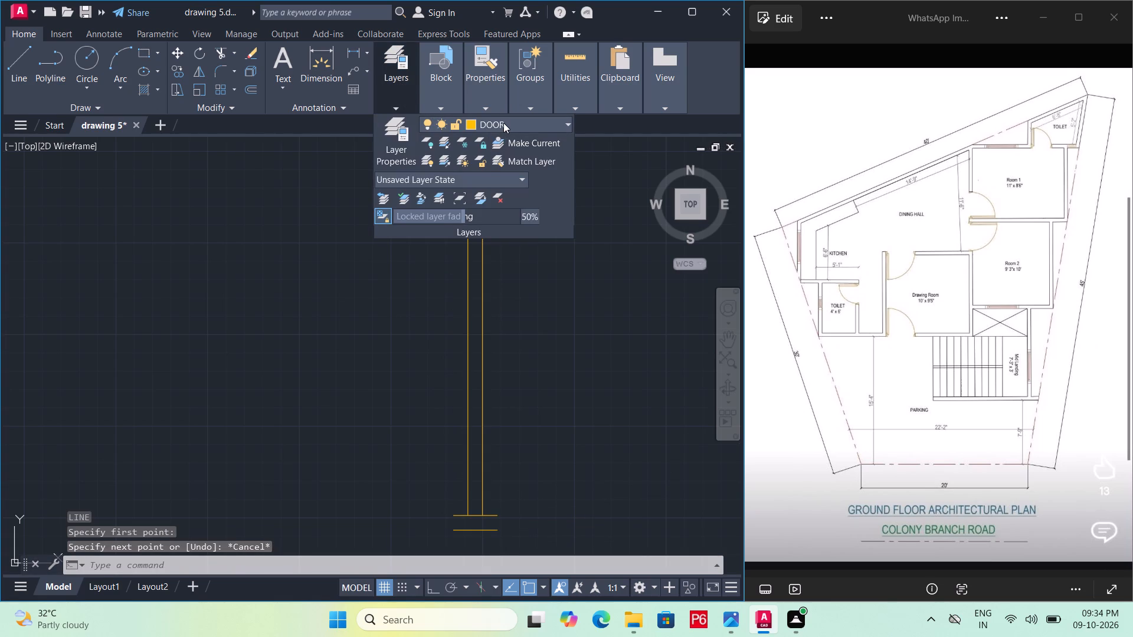
pyautogui.click(498, 157)
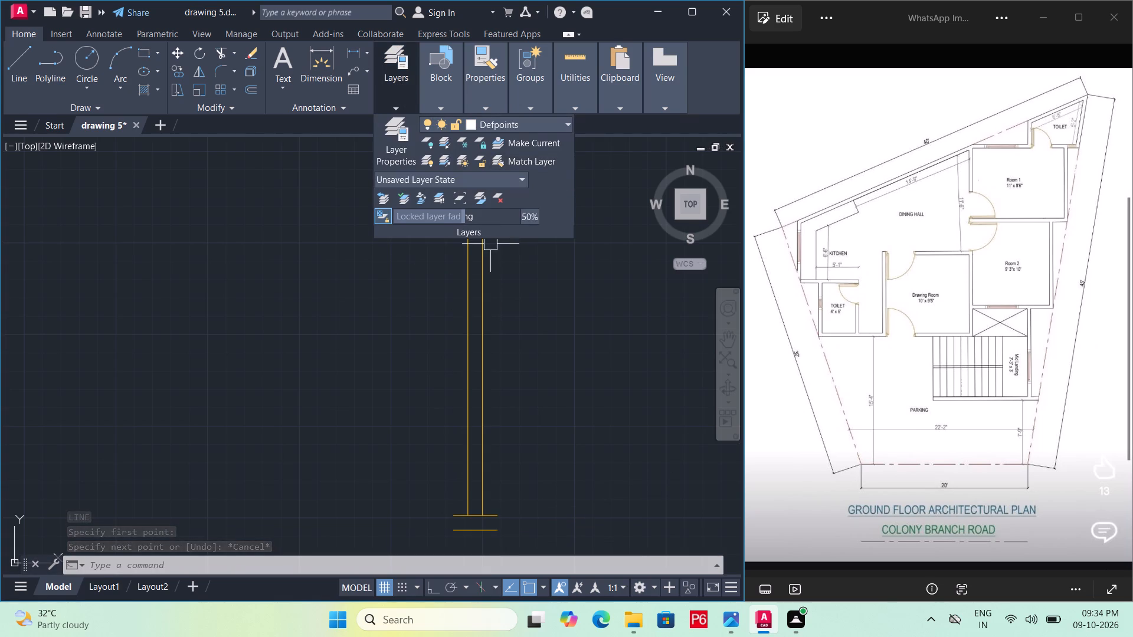
# Draw two vertical lines joining the ends of the end caps along both long sides of the vertical WINDOW block.
pyautogui.press('l')
pyautogui.press('space')
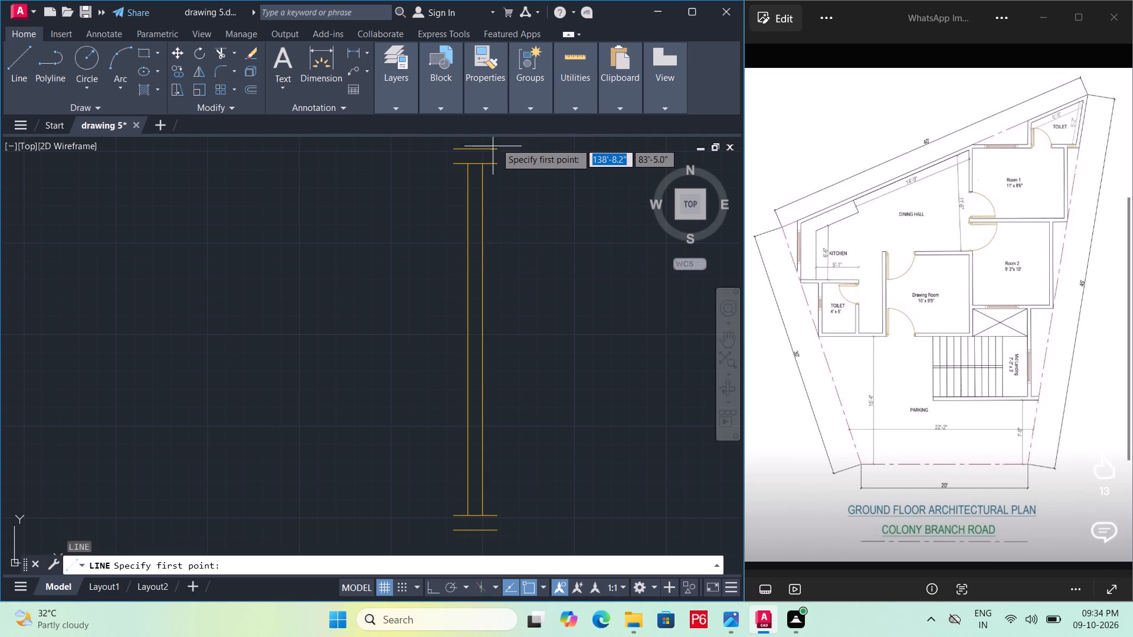
pyautogui.click(496, 143)
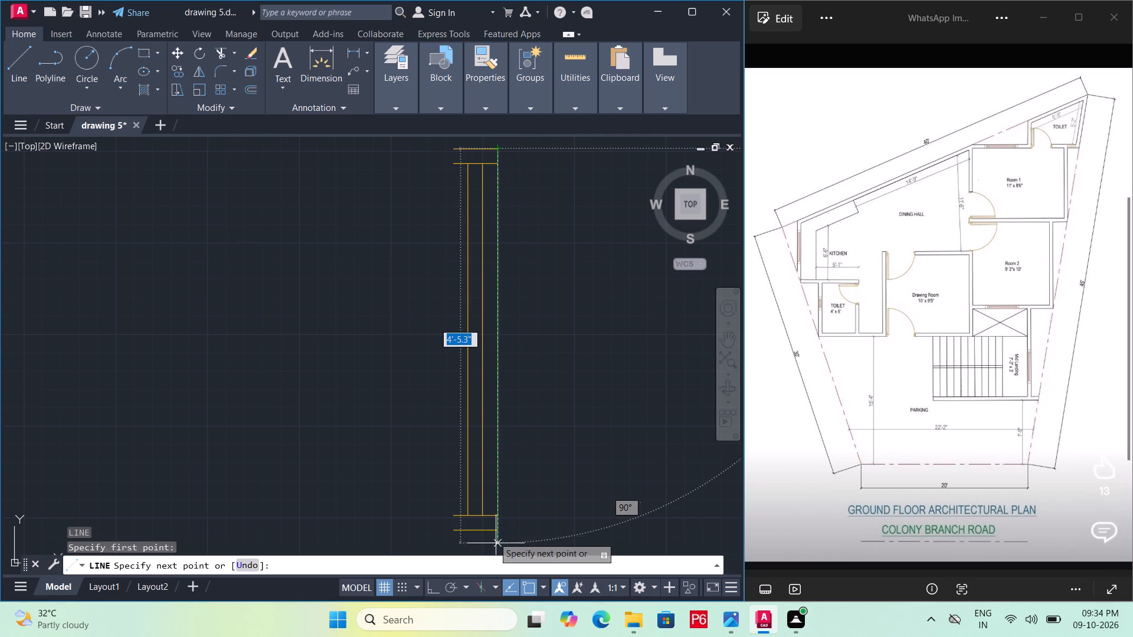
pyautogui.click(494, 533)
pyautogui.press('space')
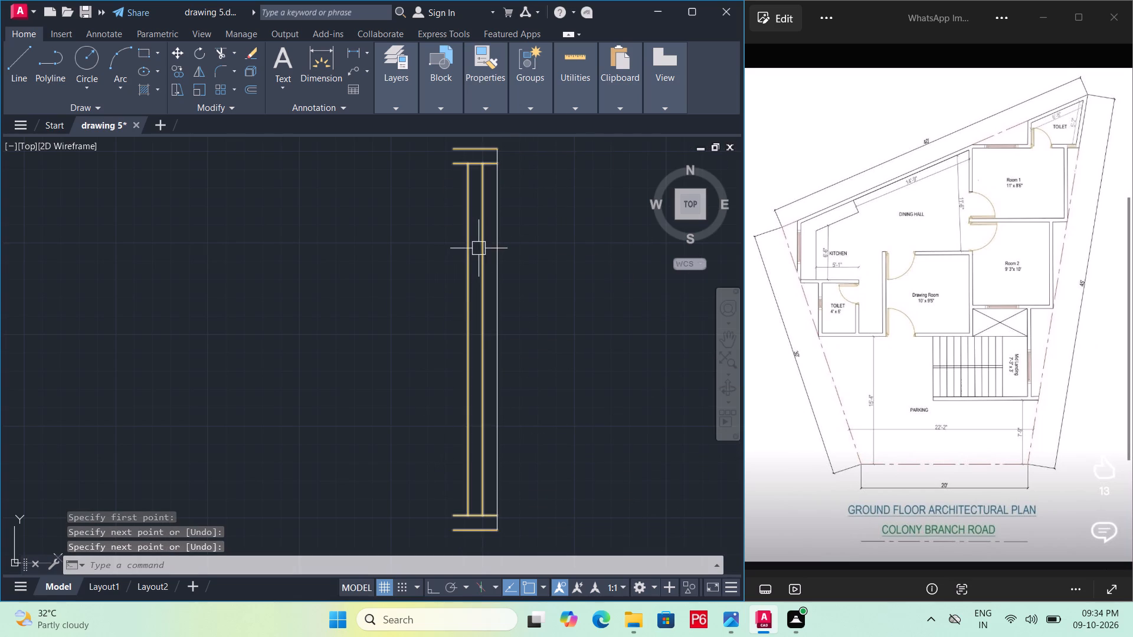
pyautogui.press('space')
pyautogui.click(453, 152)
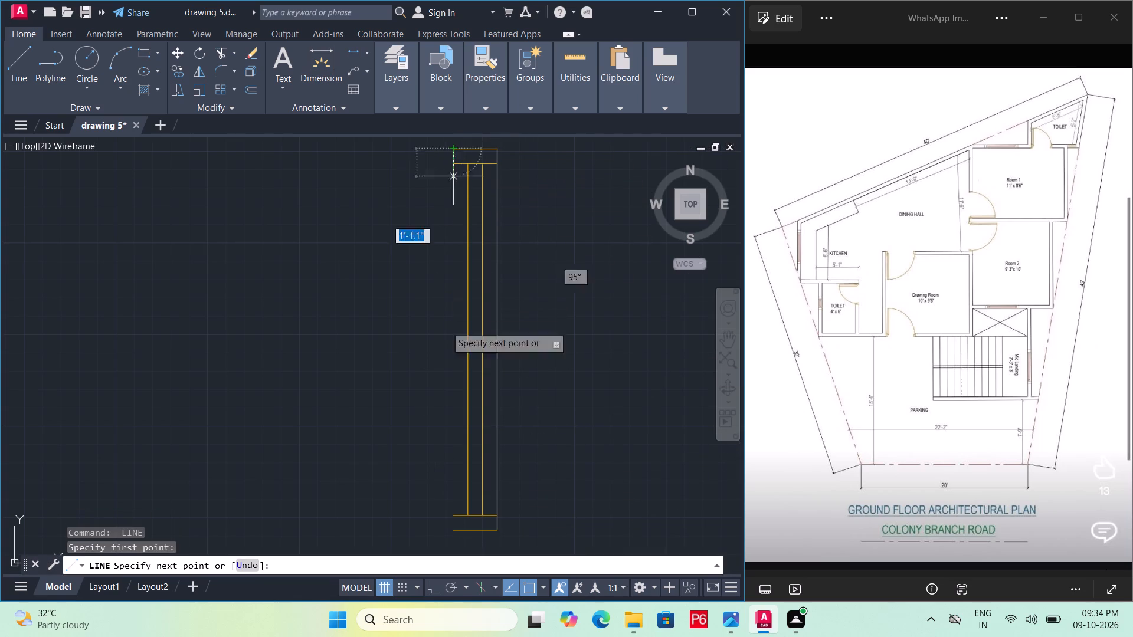
pyautogui.click(454, 532)
pyautogui.press('space')
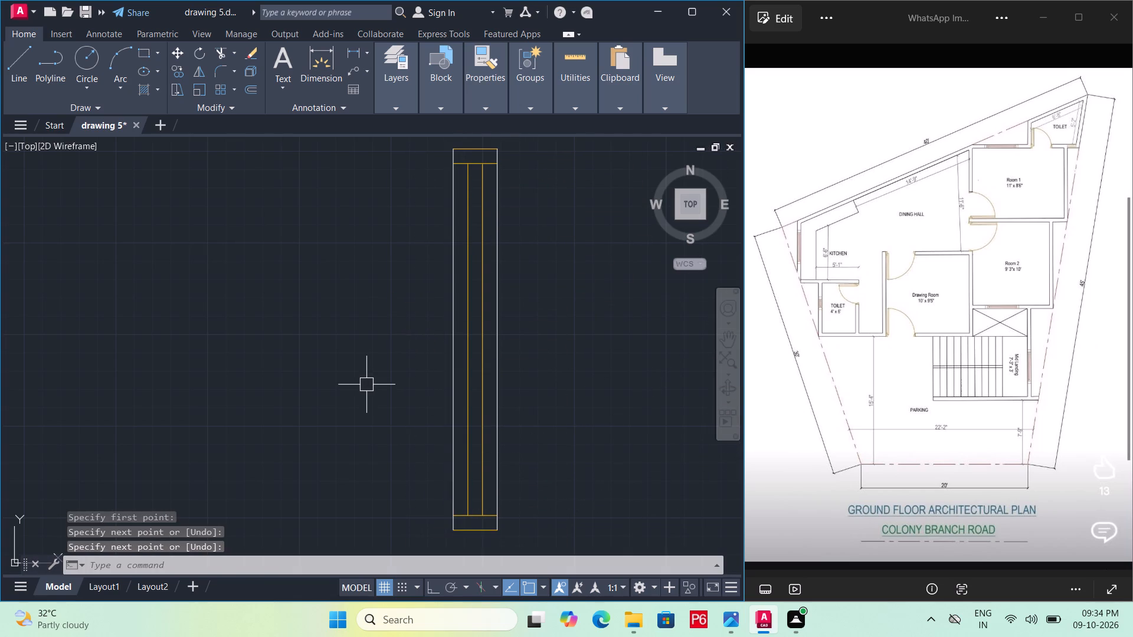
# Save the drawing.
pyautogui.scroll(-1, 365, 370)
pyautogui.hotkey('ctrl', 's')
pyautogui.hotkey('ctrl', 's')
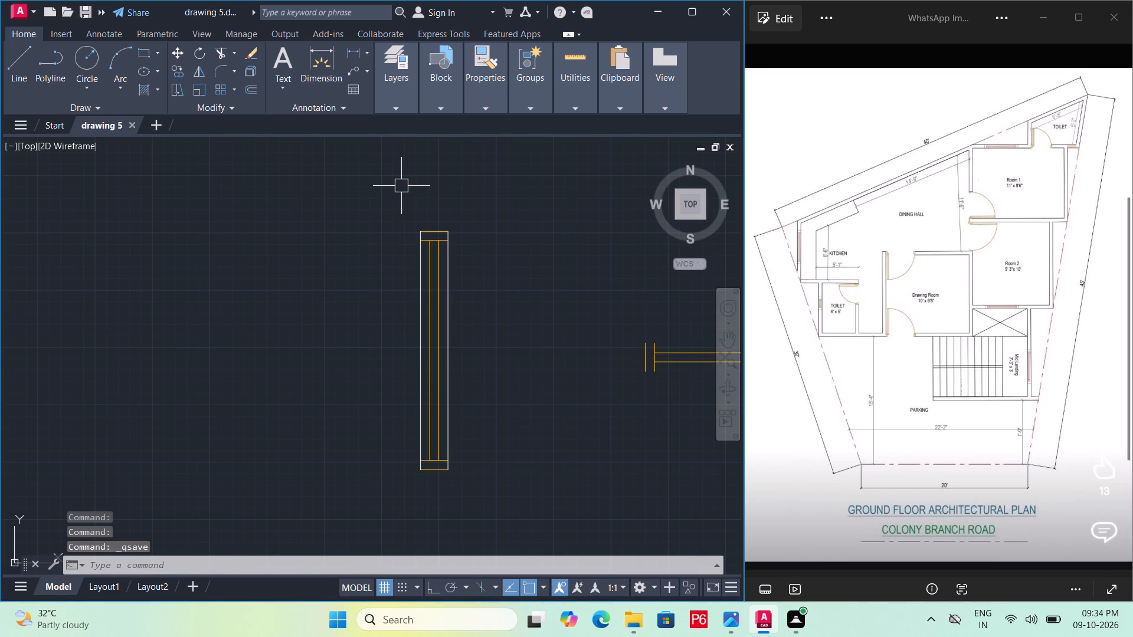
pyautogui.click(401, 186)
pyautogui.click(502, 500)
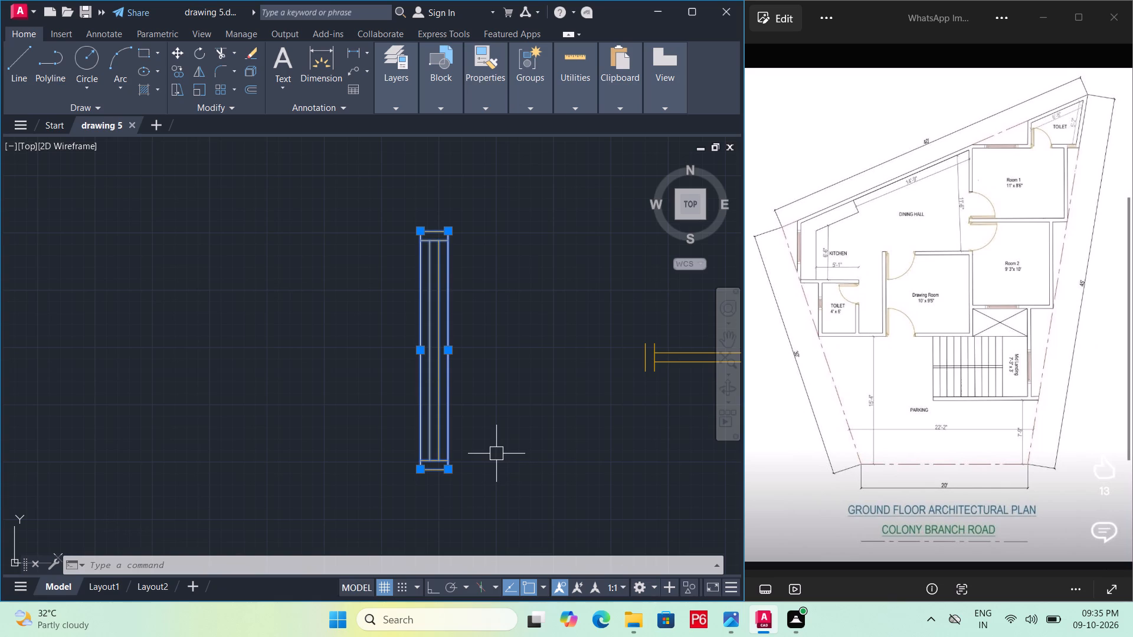
pyautogui.hotkey('ctrl', 's')
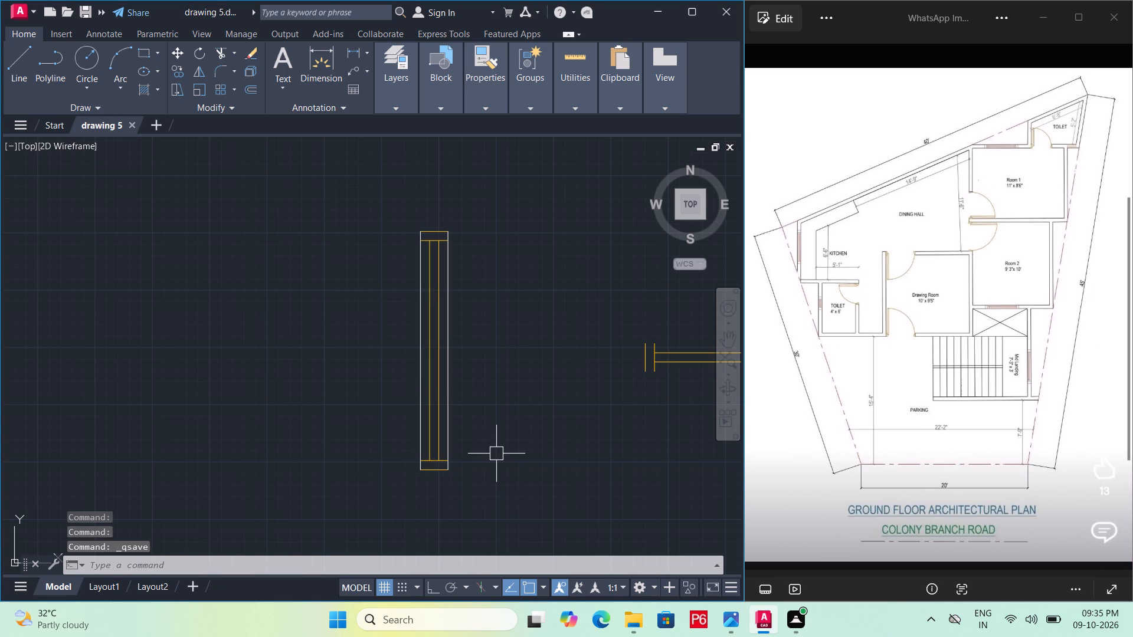
# Try to define the vertical window and its two side lines as a block named WINDOW, redefining the existing block.
pyautogui.scroll(-1, 496, 454)
pyautogui.moveTo(496, 454); pyautogui.dragTo(469, 423, button='middle')
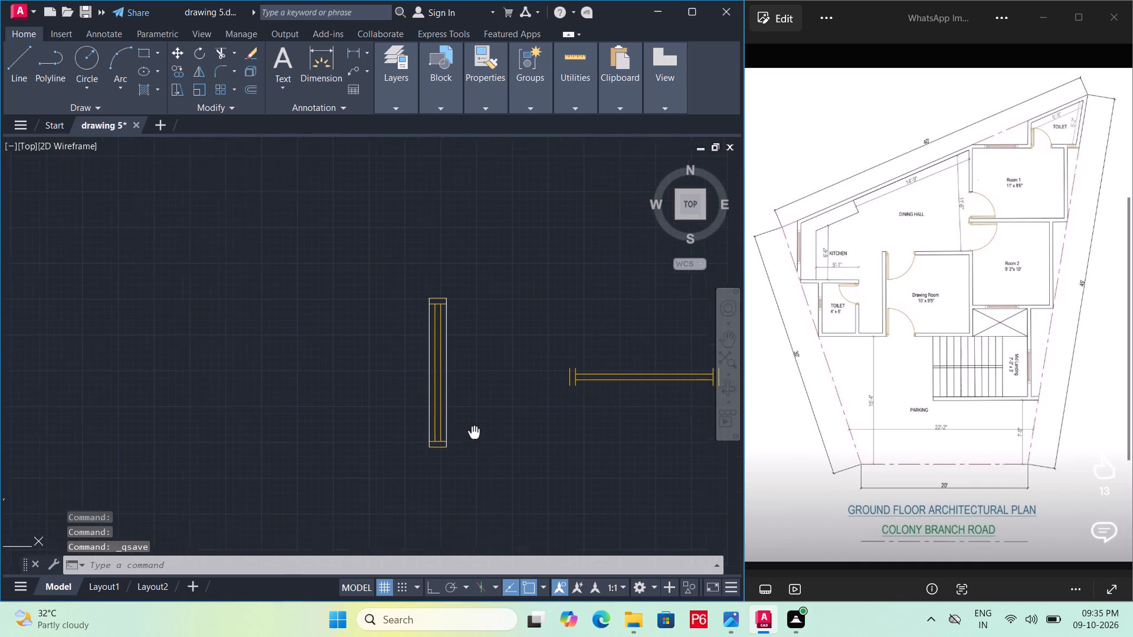
pyautogui.moveTo(469, 423); pyautogui.dragTo(469, 418, button='middle')
pyautogui.scroll(1, 460, 396)
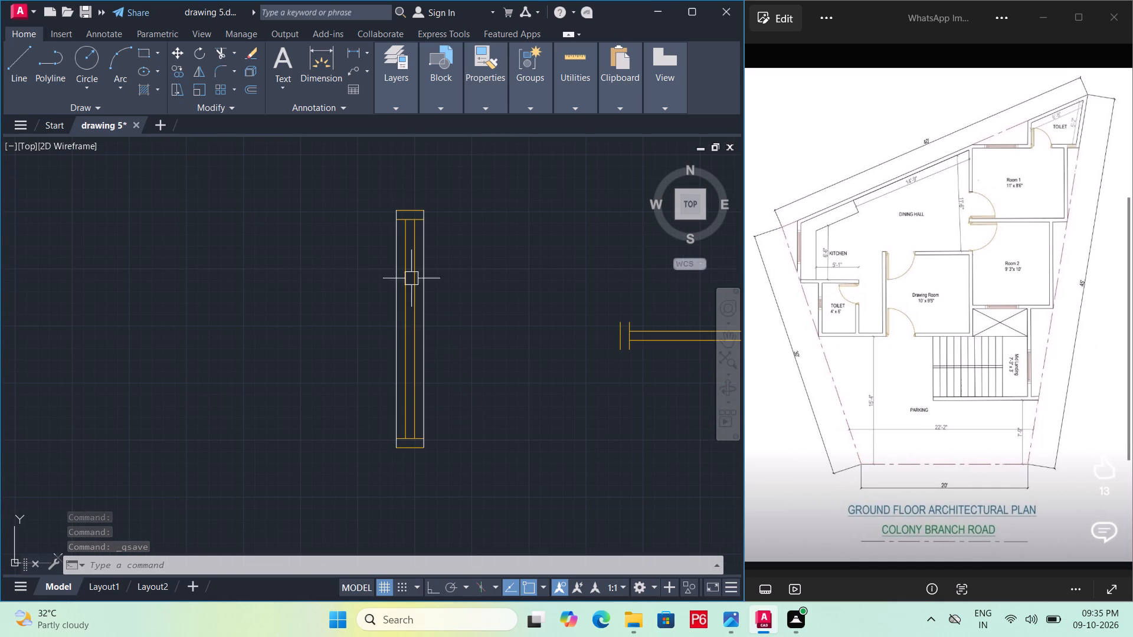
pyautogui.click(359, 191)
pyautogui.click(459, 503)
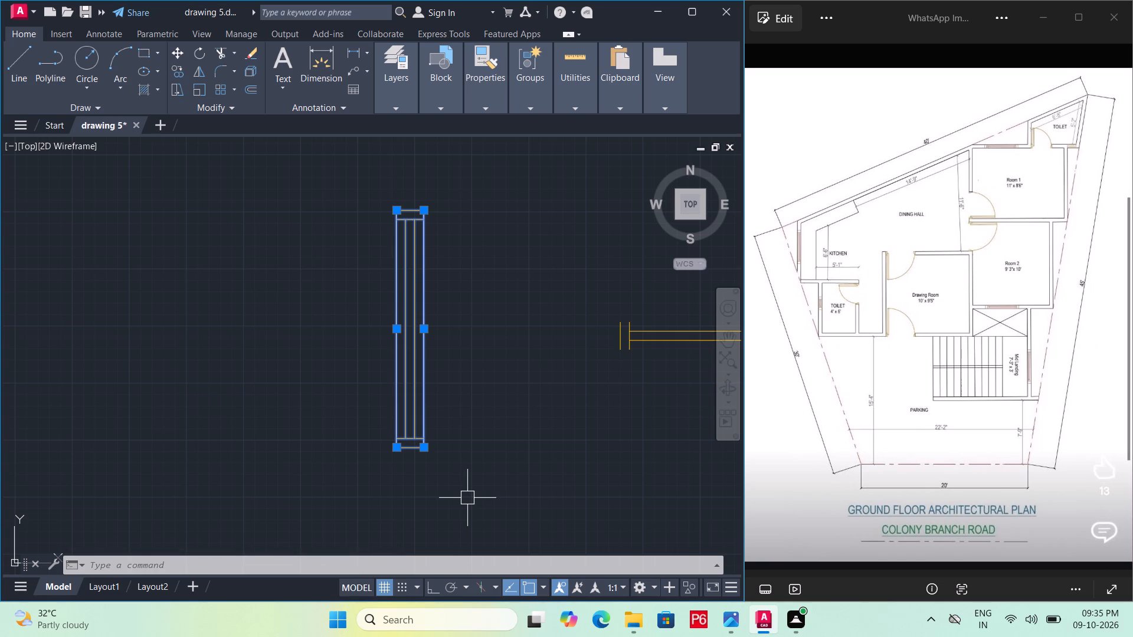
pyautogui.scroll(-1, 444, 440)
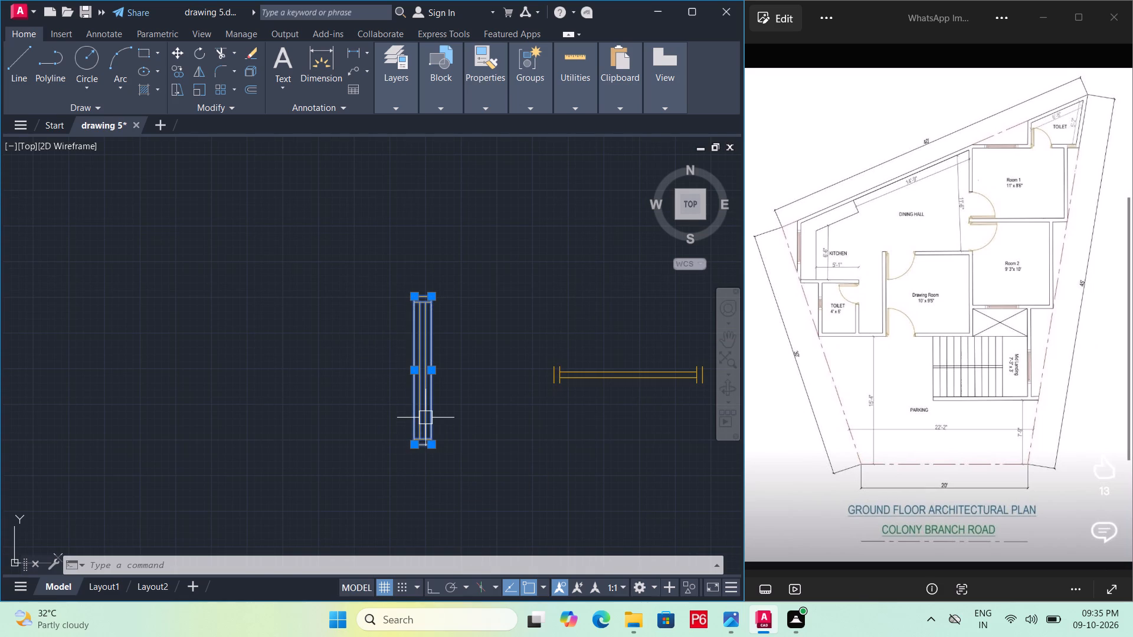
pyautogui.write('B')
pyautogui.press('space')
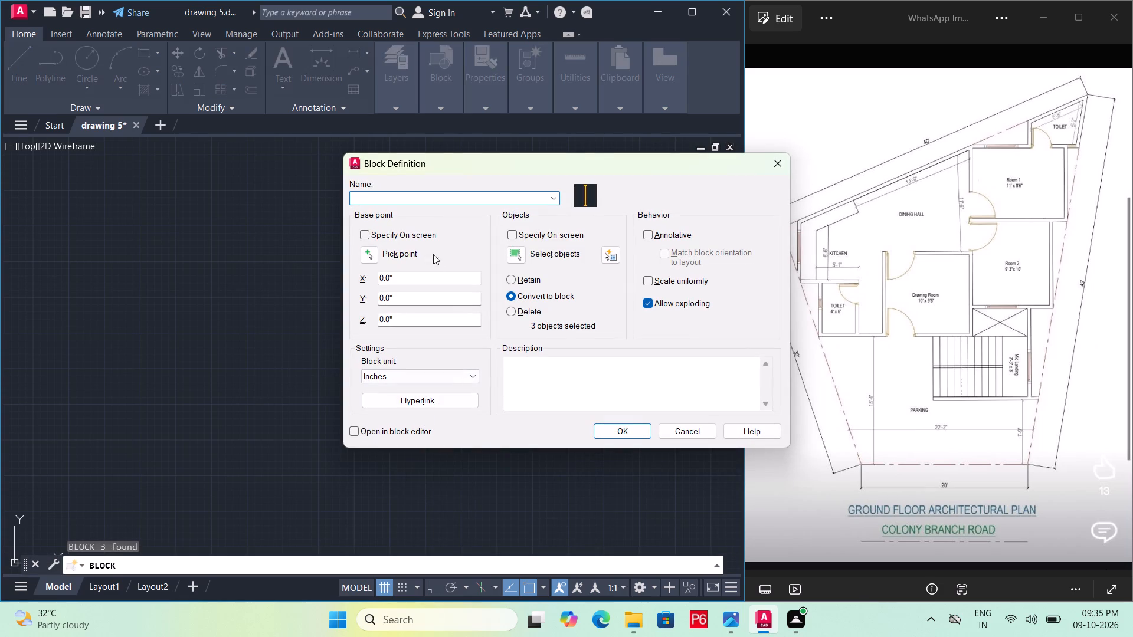
pyautogui.write('WIN')
pyautogui.write('DOW')
pyautogui.click(613, 436)
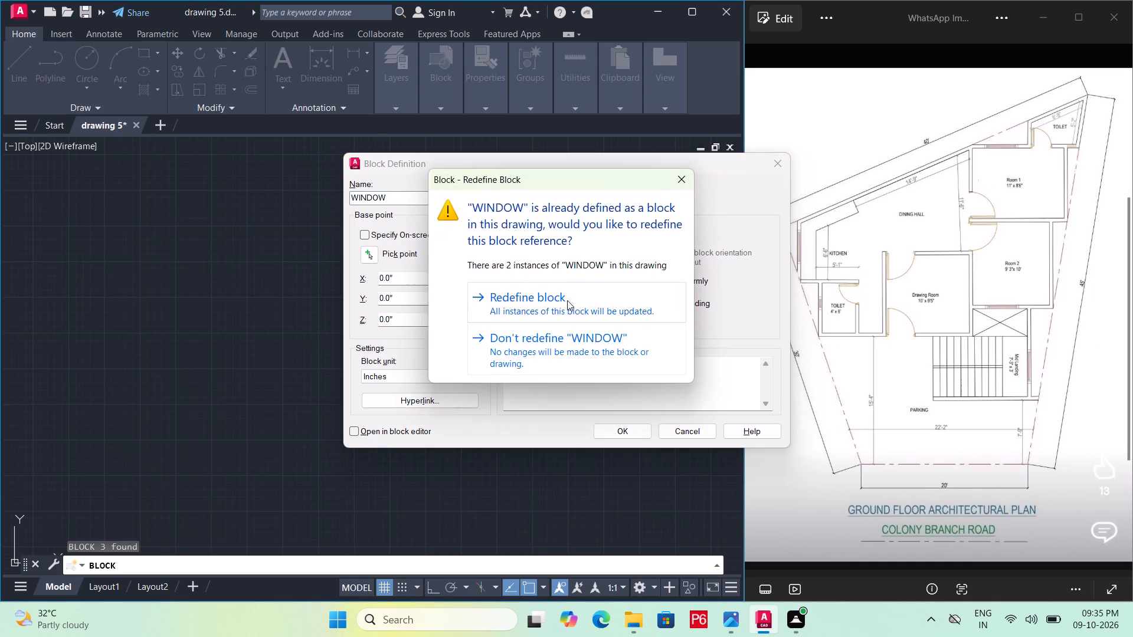
pyautogui.click(565, 307)
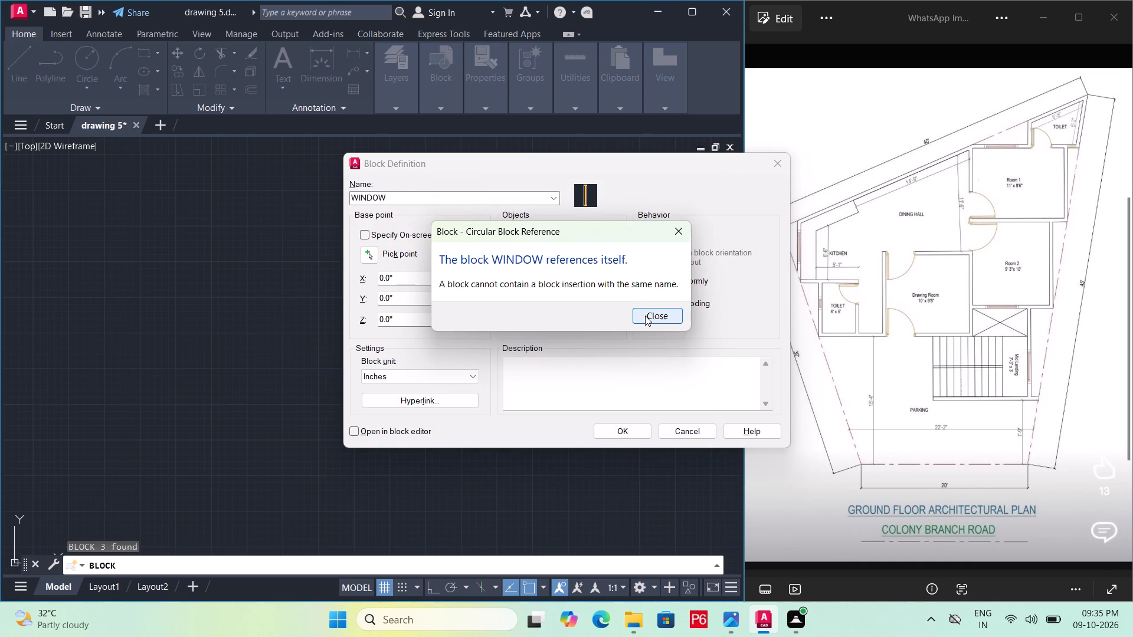
pyautogui.click(645, 316)
pyautogui.click(620, 431)
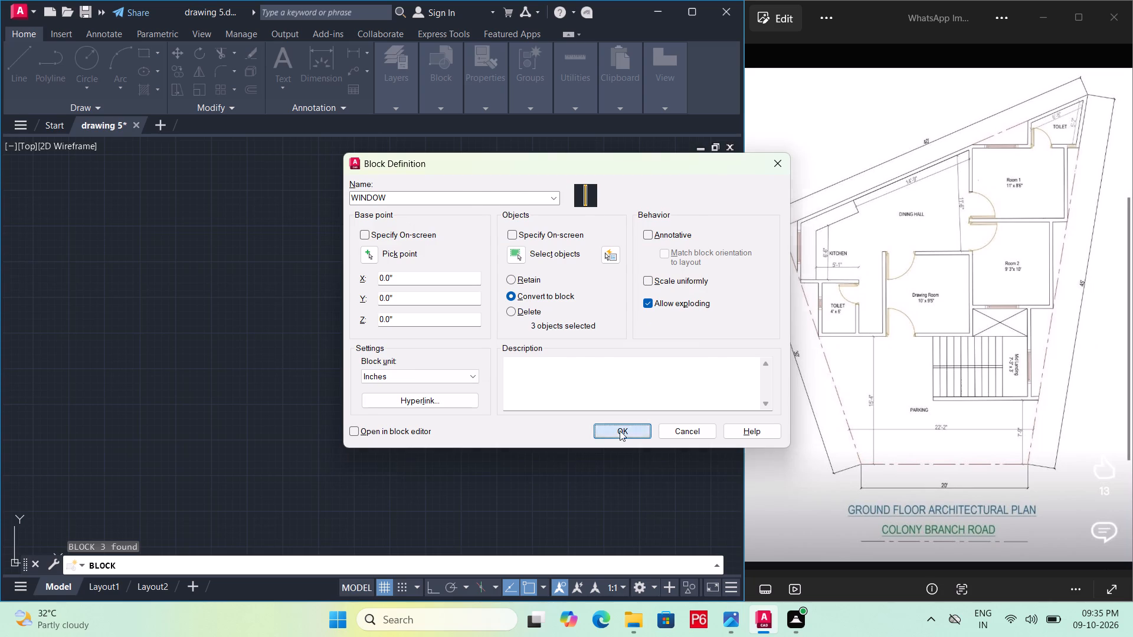
pyautogui.click(535, 303)
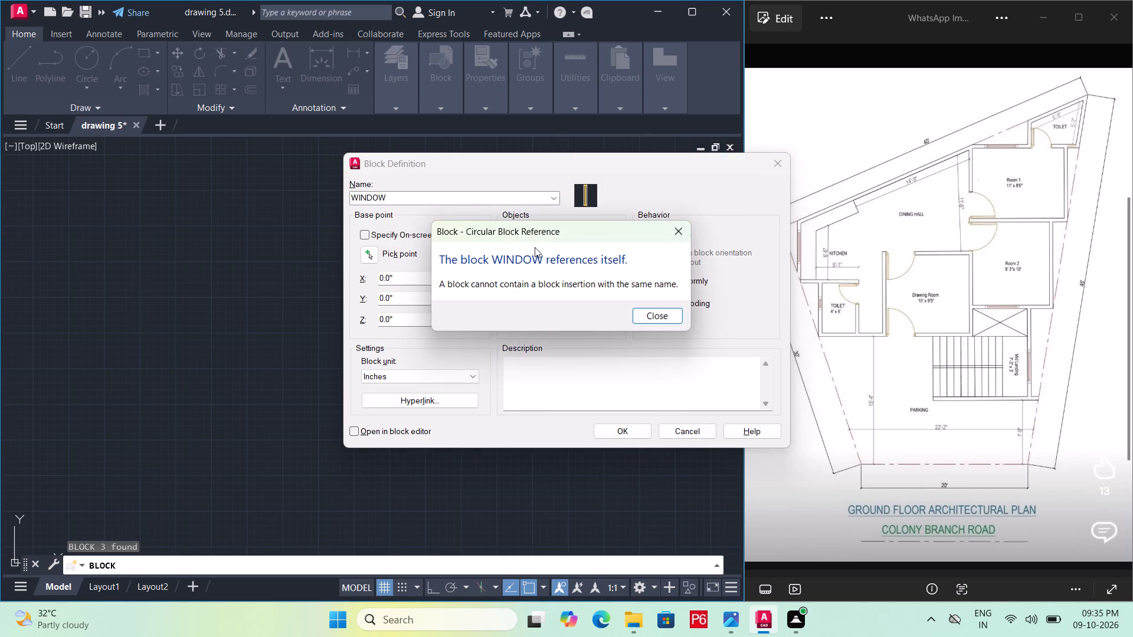
pyautogui.click(638, 317)
# Name the block WIN instead and create it from the selected window and side lines.
pyautogui.click(510, 198)
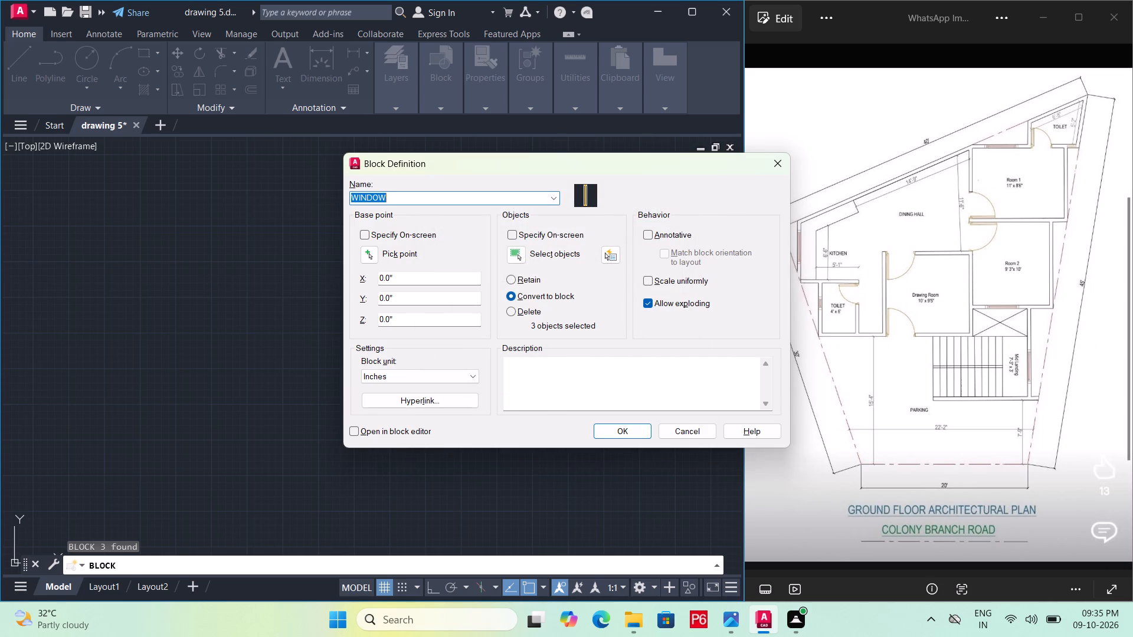
pyautogui.press('BackSpace')
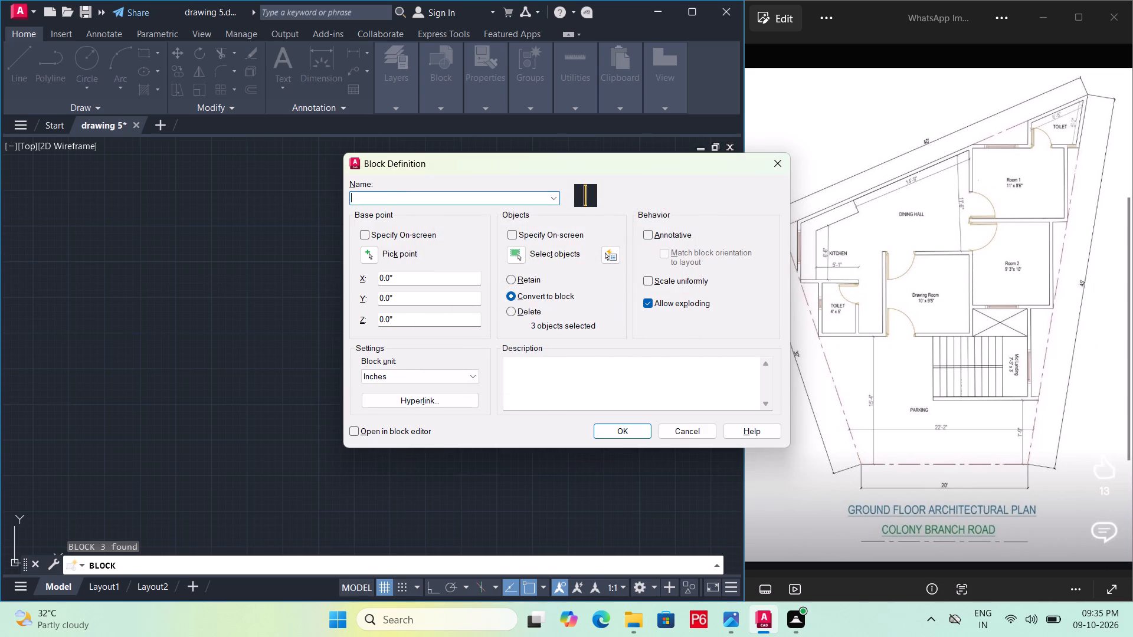
pyautogui.write('WIN')
pyautogui.click(633, 426)
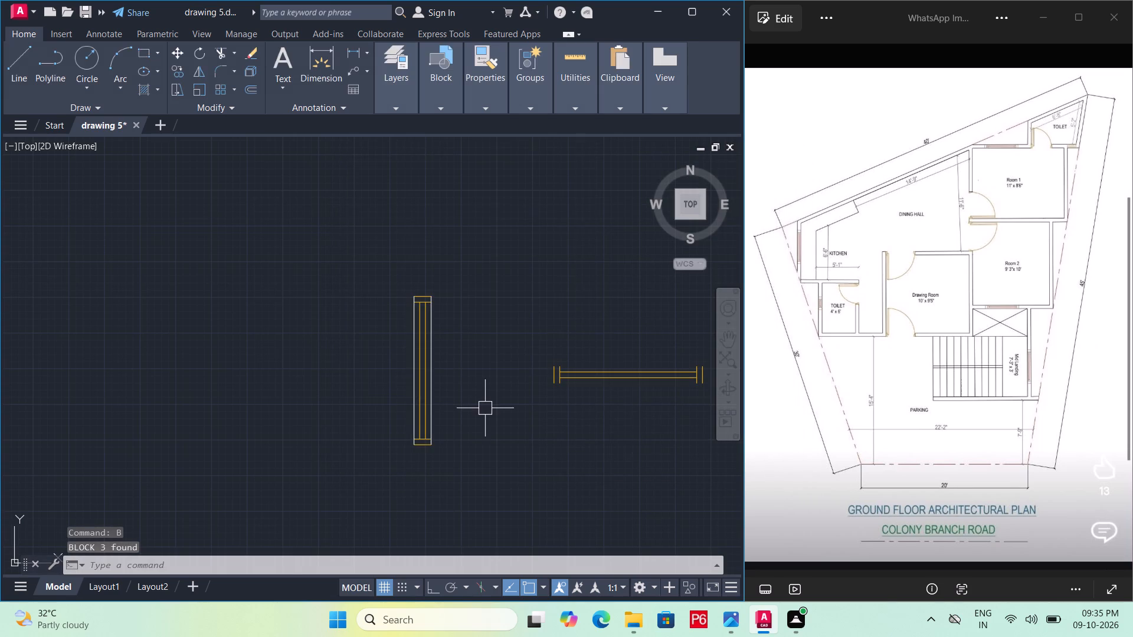
# Delete the old horizontal WINDOW block beside the new WIN block.
pyautogui.click(571, 380)
pyautogui.press('Delete')
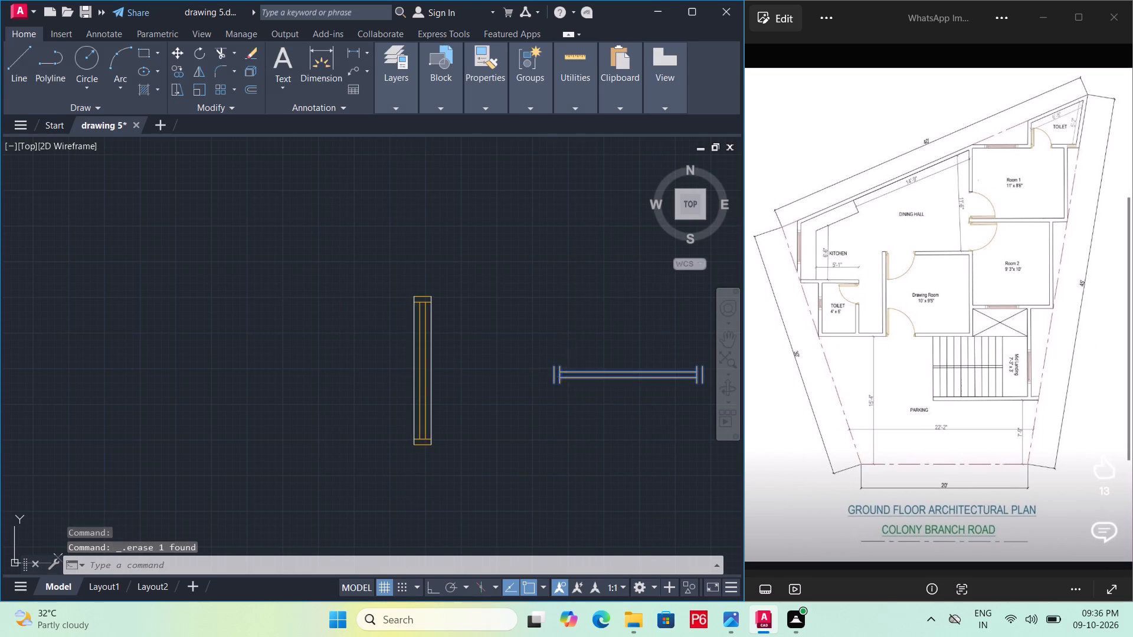
# Copy the vertical WIN block by its long side's midpoint to the empty space on its right.
pyautogui.click(434, 379)
pyautogui.press('v')
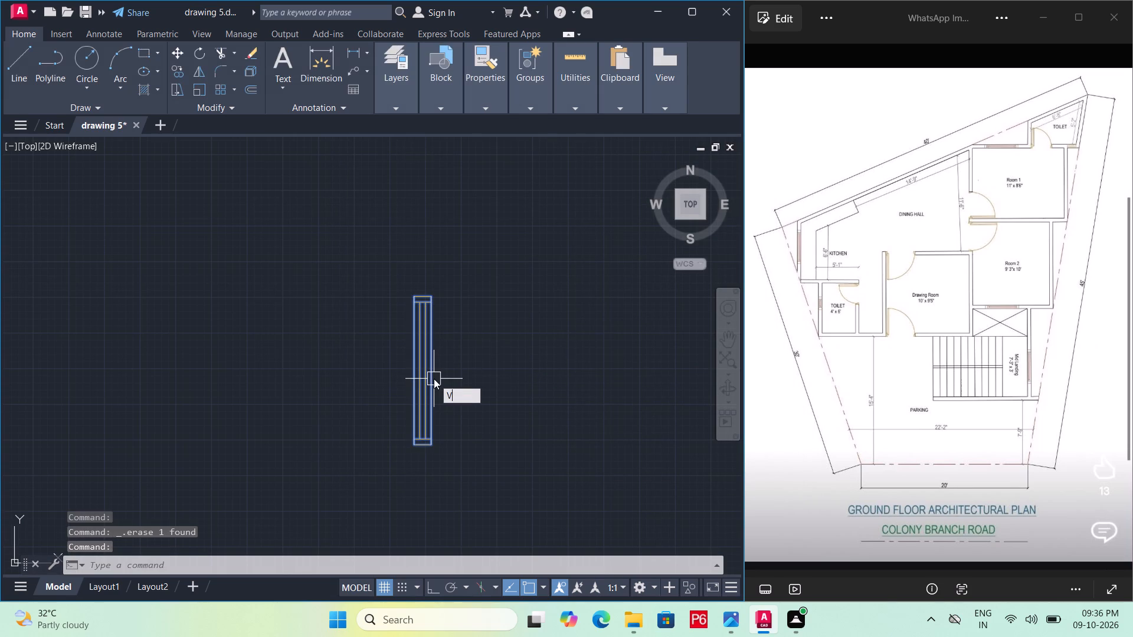
pyautogui.press('BackSpace')
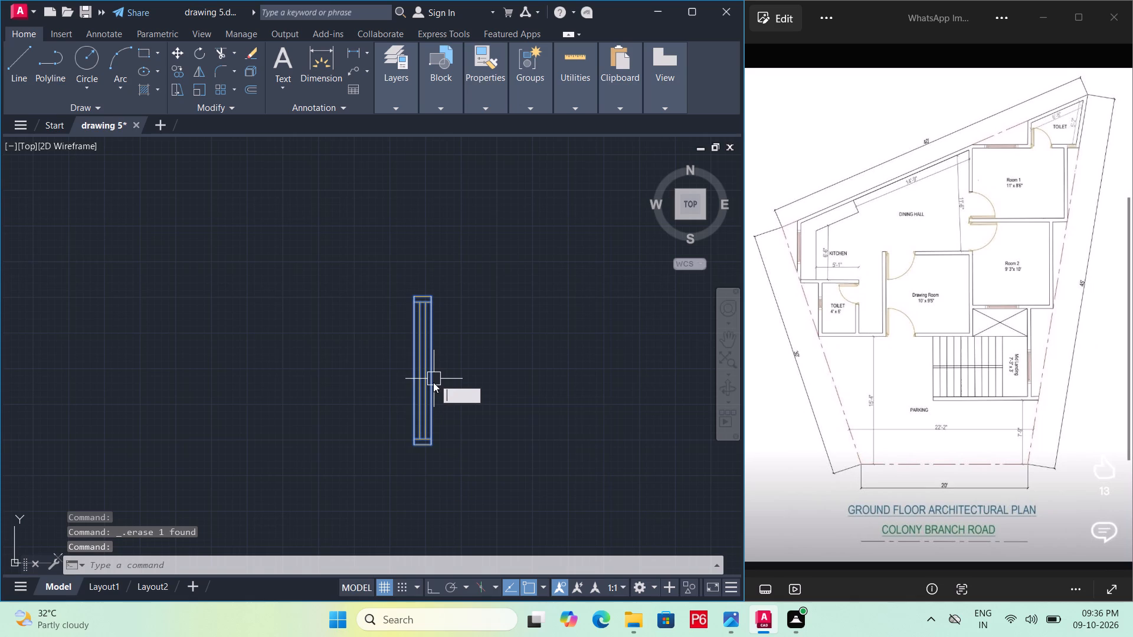
pyautogui.press('c')
pyautogui.write('O')
pyautogui.press('space')
pyautogui.click(435, 380)
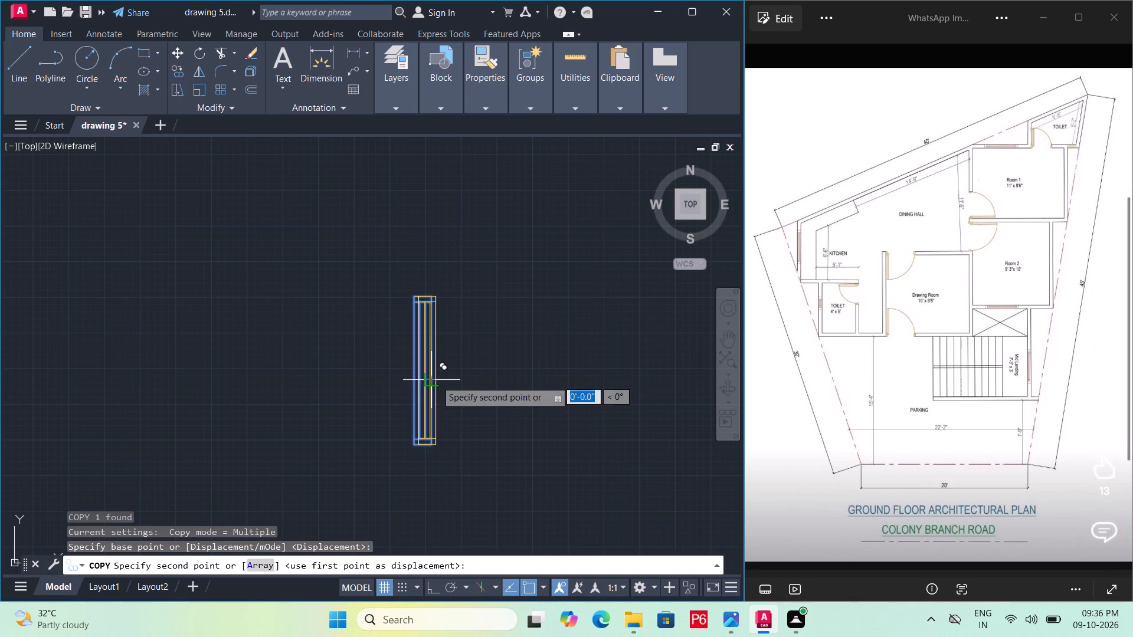
pyautogui.moveTo(581, 383); pyautogui.dragTo(380, 360, button='middle')
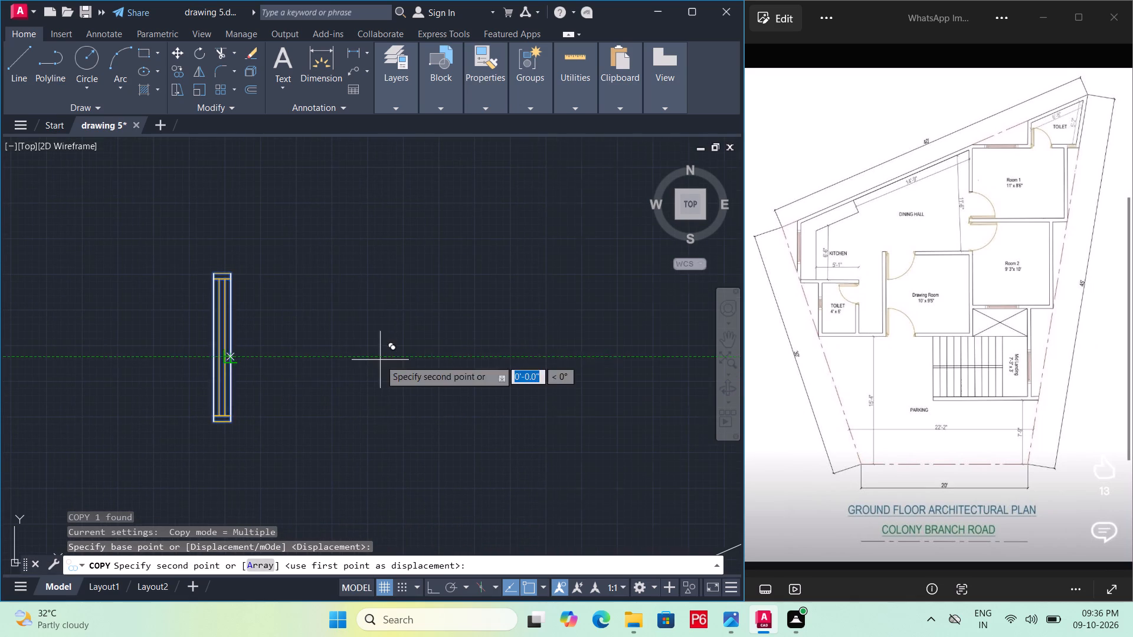
pyautogui.click(438, 343)
pyautogui.press('space')
pyautogui.press('space')
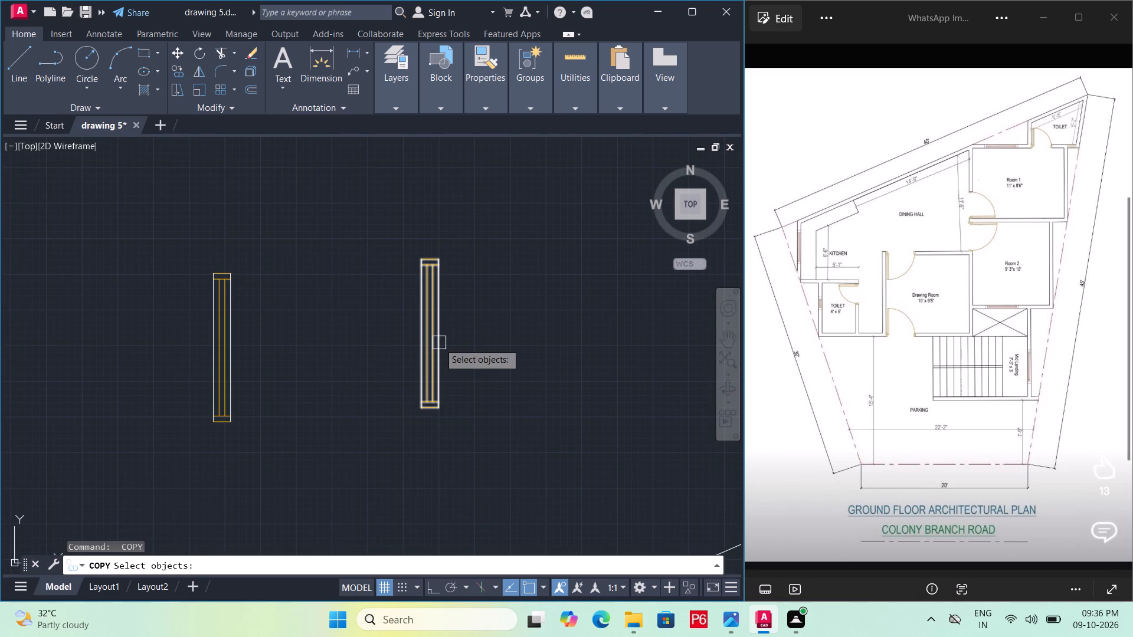
pyautogui.press('space')
# Rotate the copied WIN block 270° about its lower-right corner with Ortho on, so it lies horizontally.
pyautogui.write('R')
pyautogui.write('O')
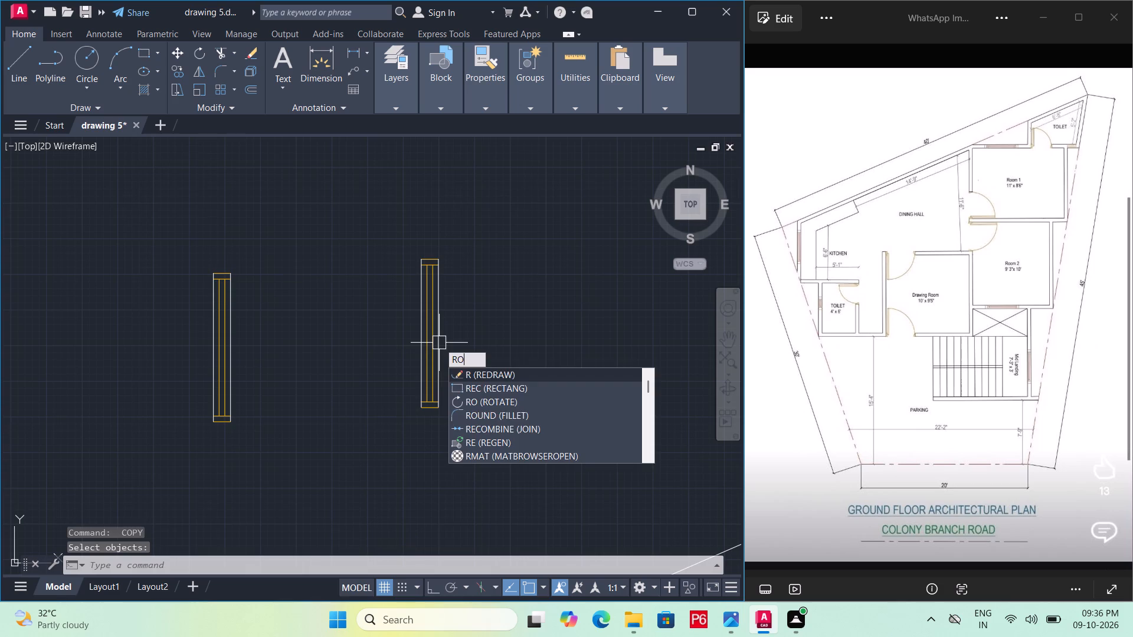
pyautogui.press('space')
pyautogui.click(439, 340)
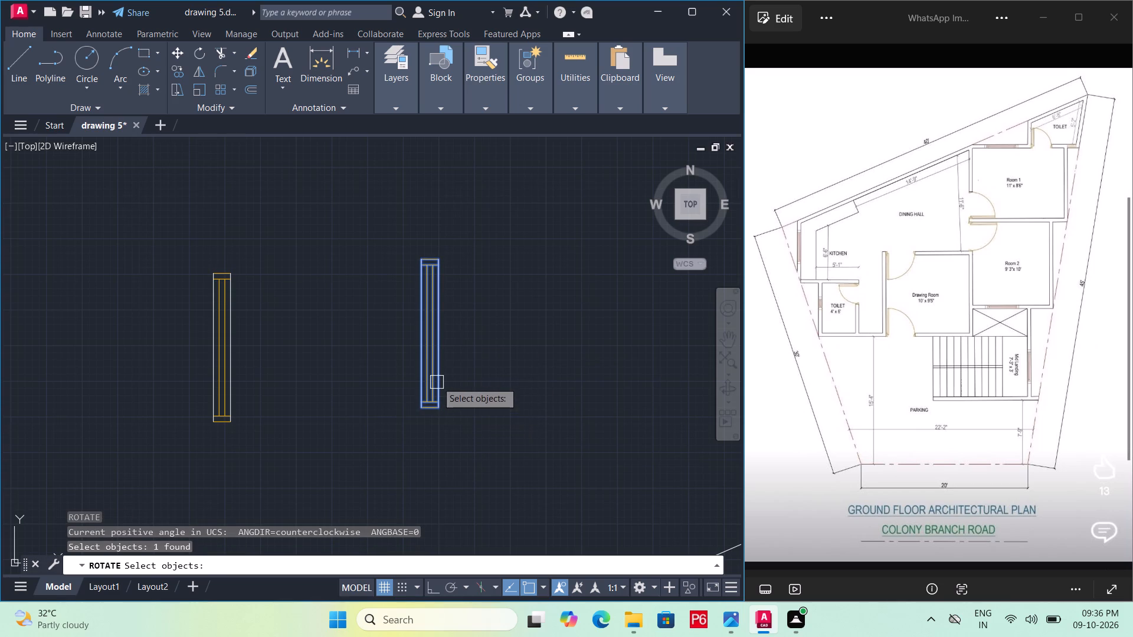
pyautogui.rightClick(437, 382)
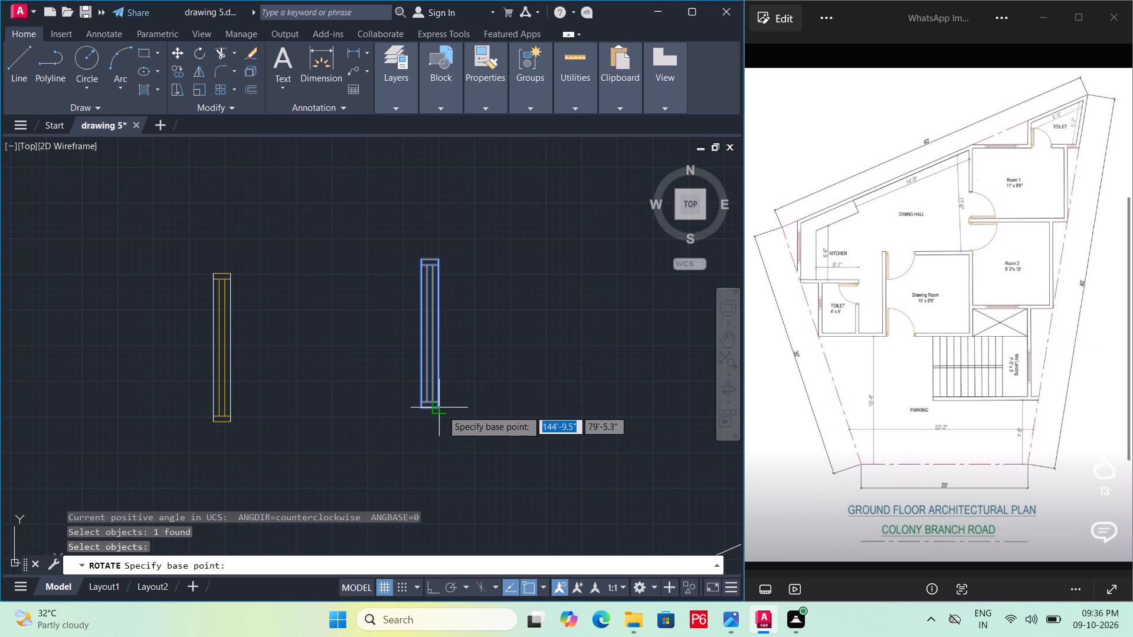
pyautogui.click(442, 410)
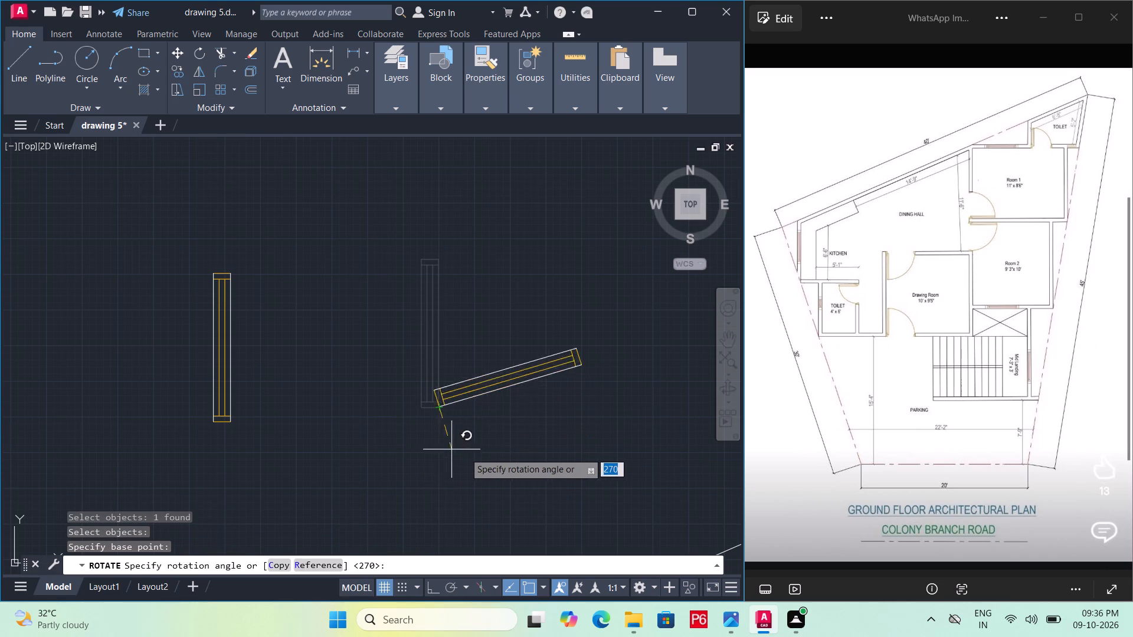
pyautogui.press('F8')
pyautogui.click(460, 461)
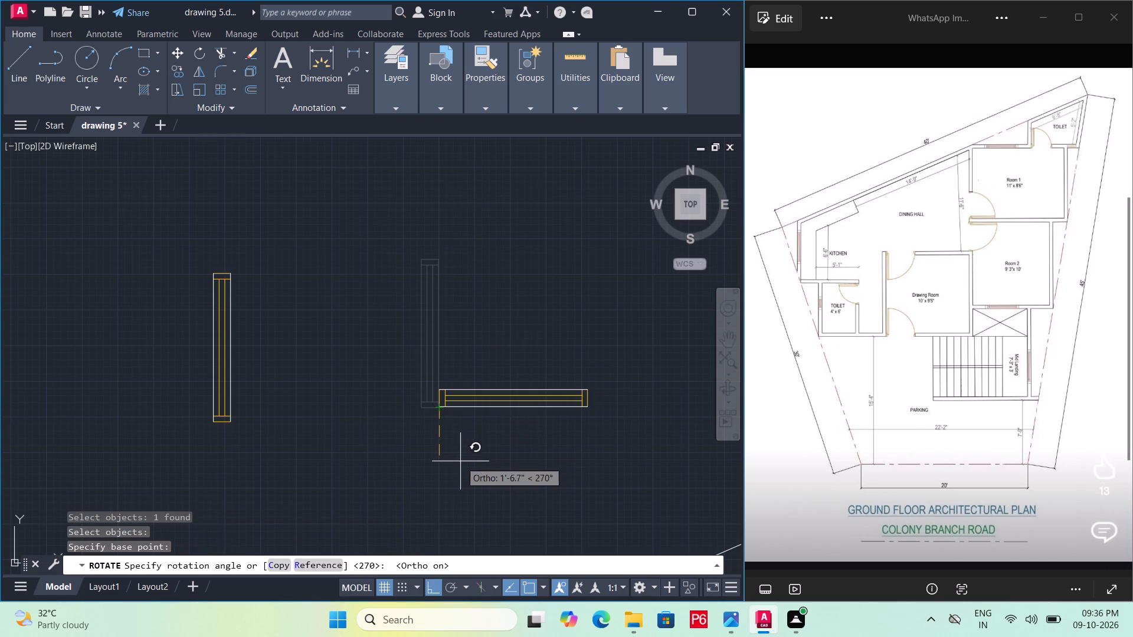
pyautogui.press('space')
pyautogui.scroll(-1, 391, 365)
pyautogui.moveTo(415, 425); pyautogui.dragTo(415, 423, button='middle')
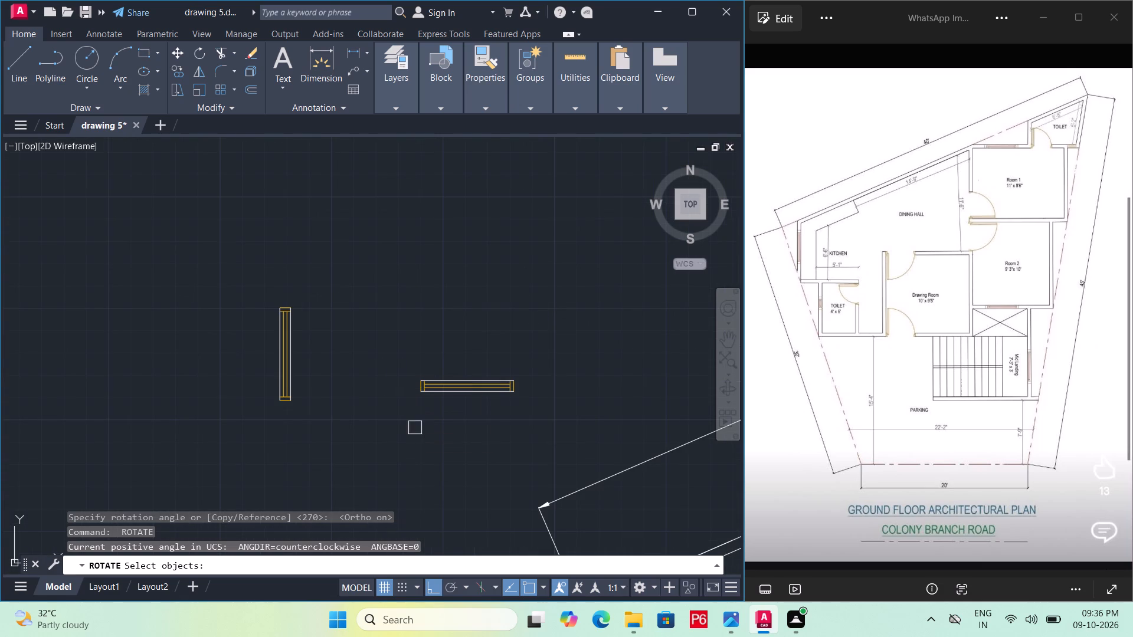
pyautogui.moveTo(415, 423); pyautogui.dragTo(419, 354, button='middle')
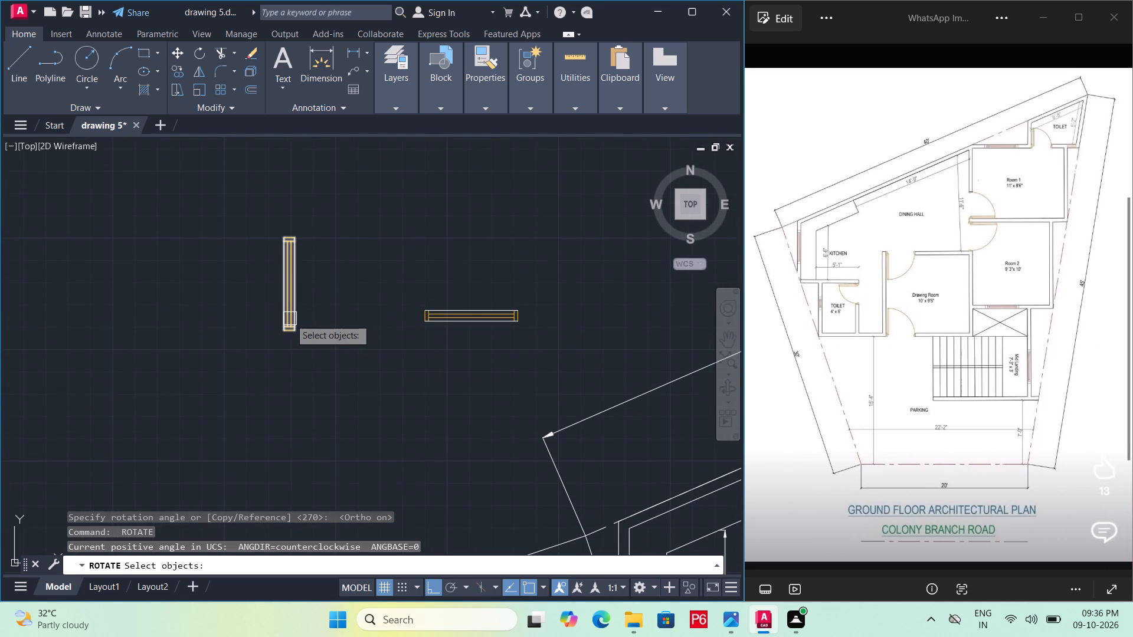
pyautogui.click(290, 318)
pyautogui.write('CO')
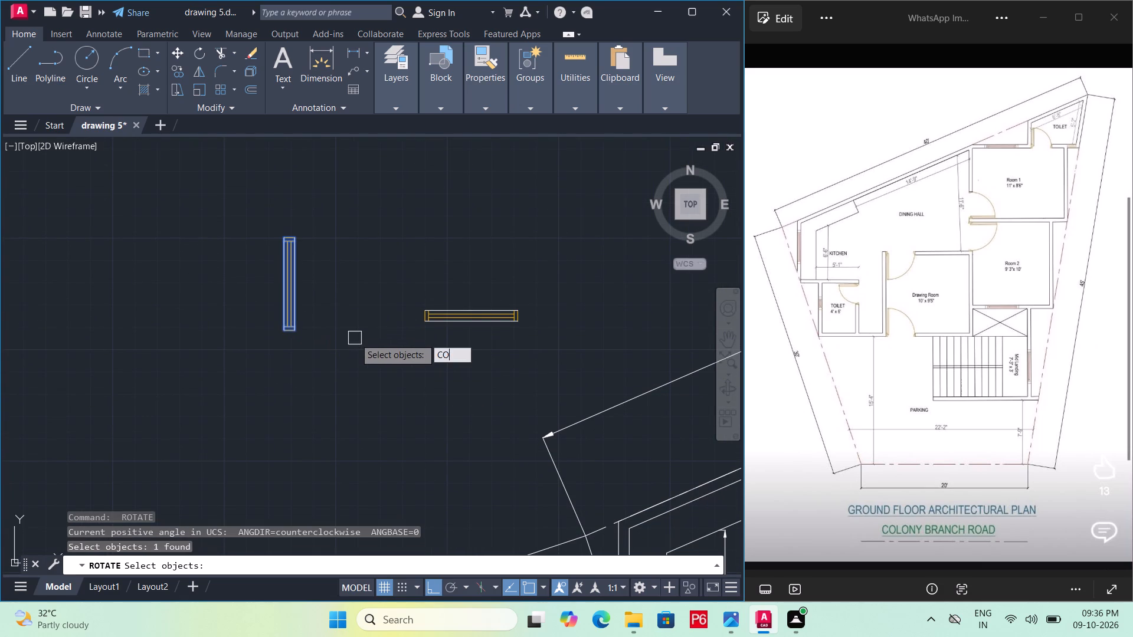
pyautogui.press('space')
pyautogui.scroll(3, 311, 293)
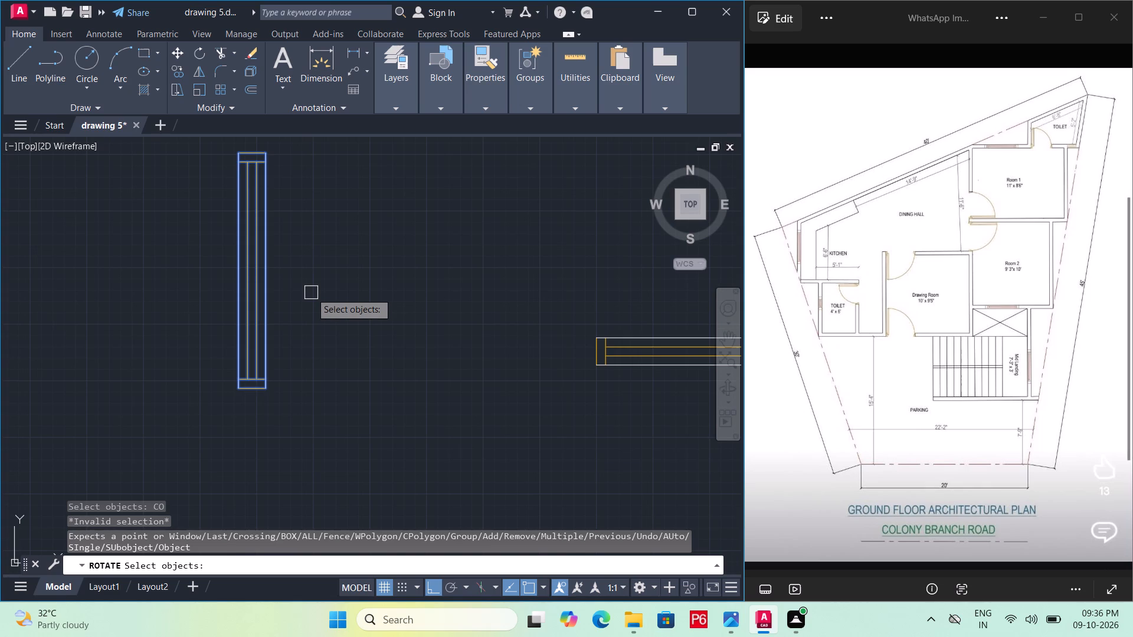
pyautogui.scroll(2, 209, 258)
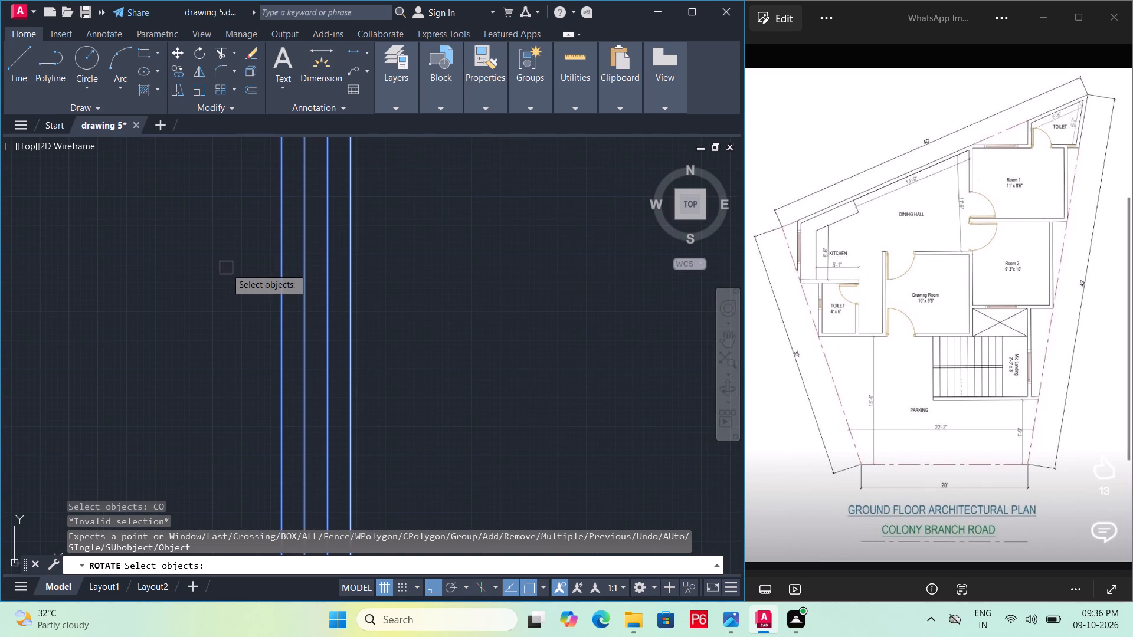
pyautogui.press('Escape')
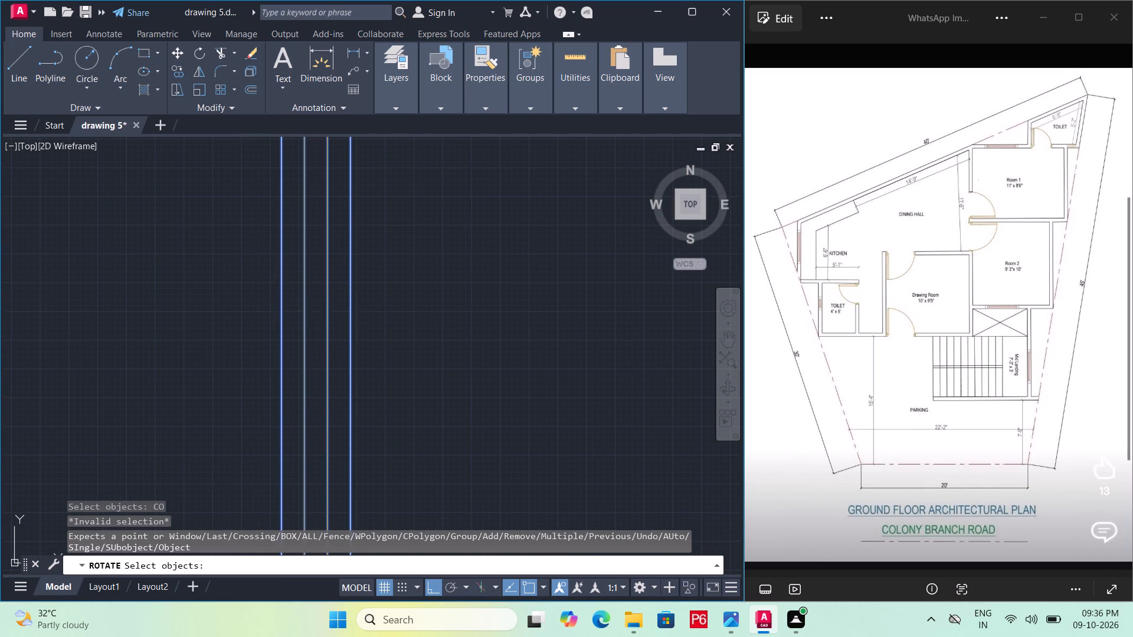
# Copy the vertical WIN block by its long side's midpoint, with Ortho off, into the kitchen's outer wall.
pyautogui.click(282, 306)
pyautogui.press('c')
pyautogui.press('o')
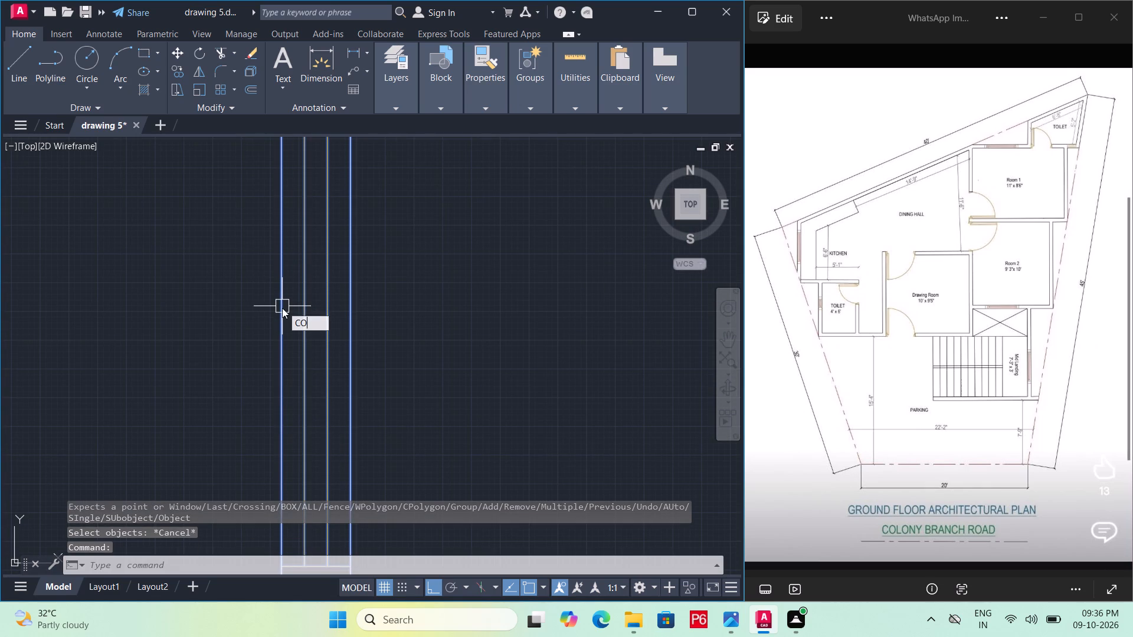
pyautogui.press('space')
pyautogui.scroll(-2, 287, 310)
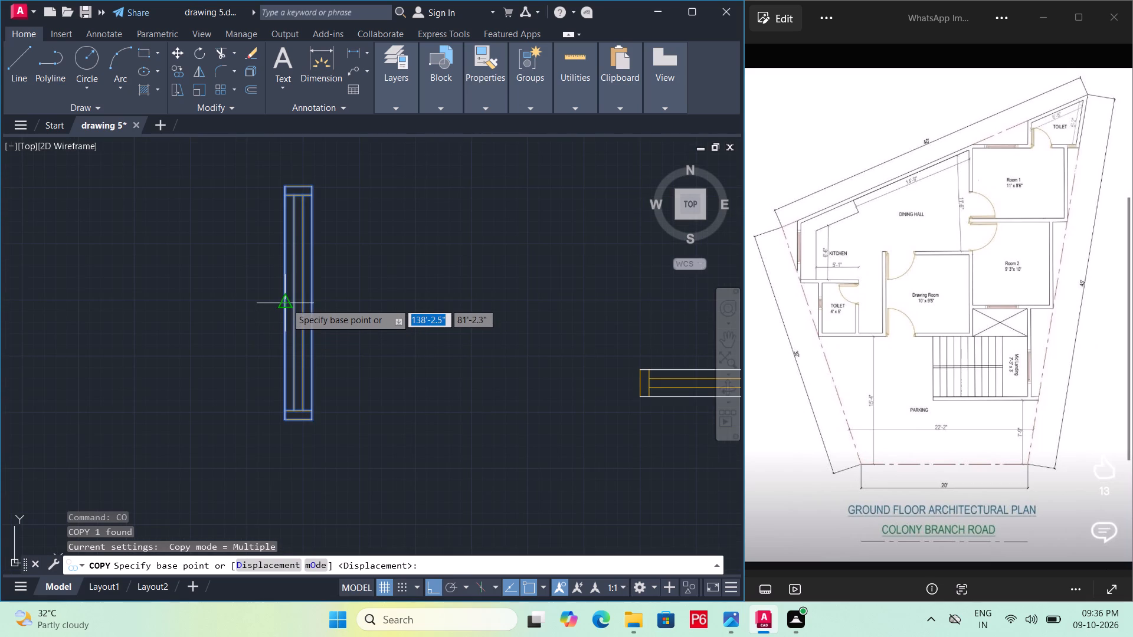
pyautogui.click(286, 303)
pyautogui.moveTo(422, 352); pyautogui.dragTo(259, 324, button='middle')
pyautogui.scroll(-4, 241, 318)
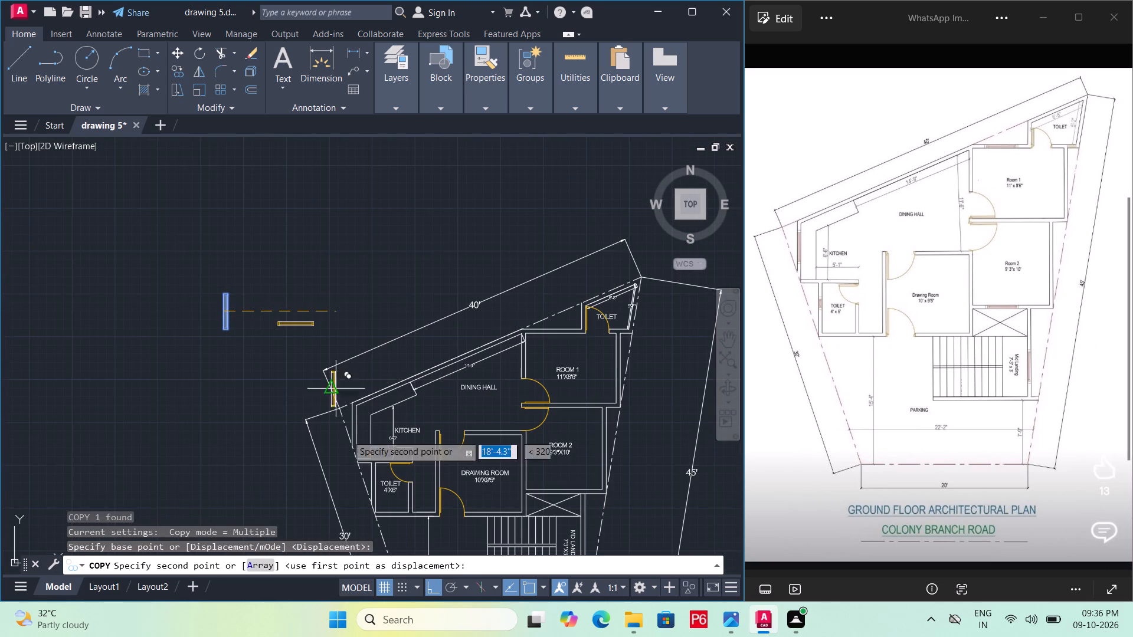
pyautogui.press('F8')
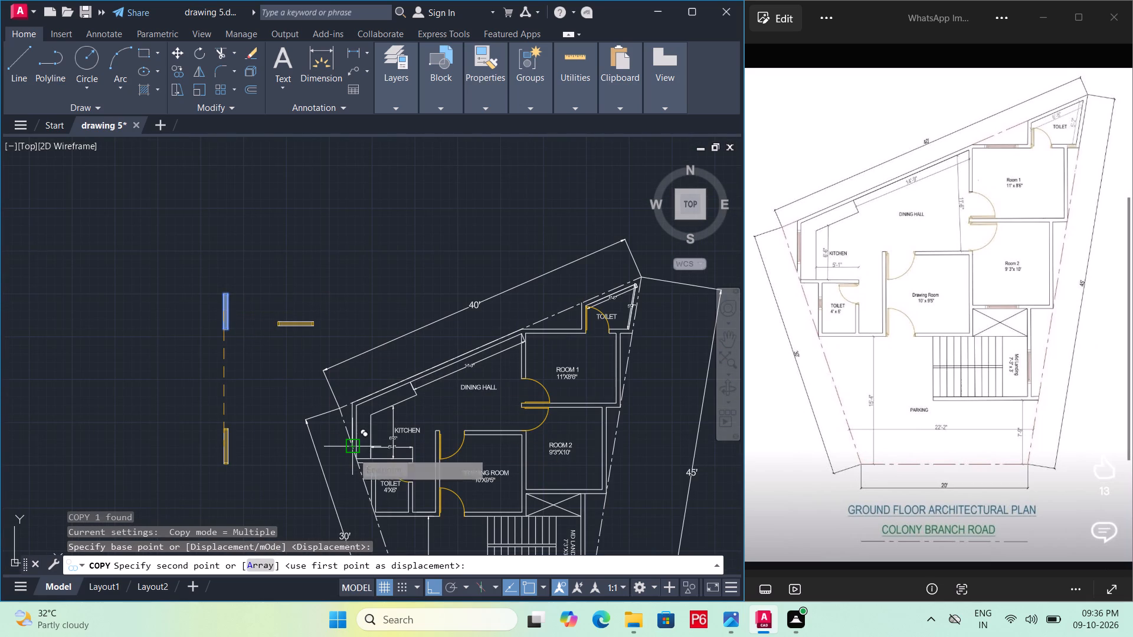
pyautogui.moveTo(357, 469); pyautogui.dragTo(377, 358, button='middle')
pyautogui.scroll(1, 357, 469)
pyautogui.scroll(1, 357, 295)
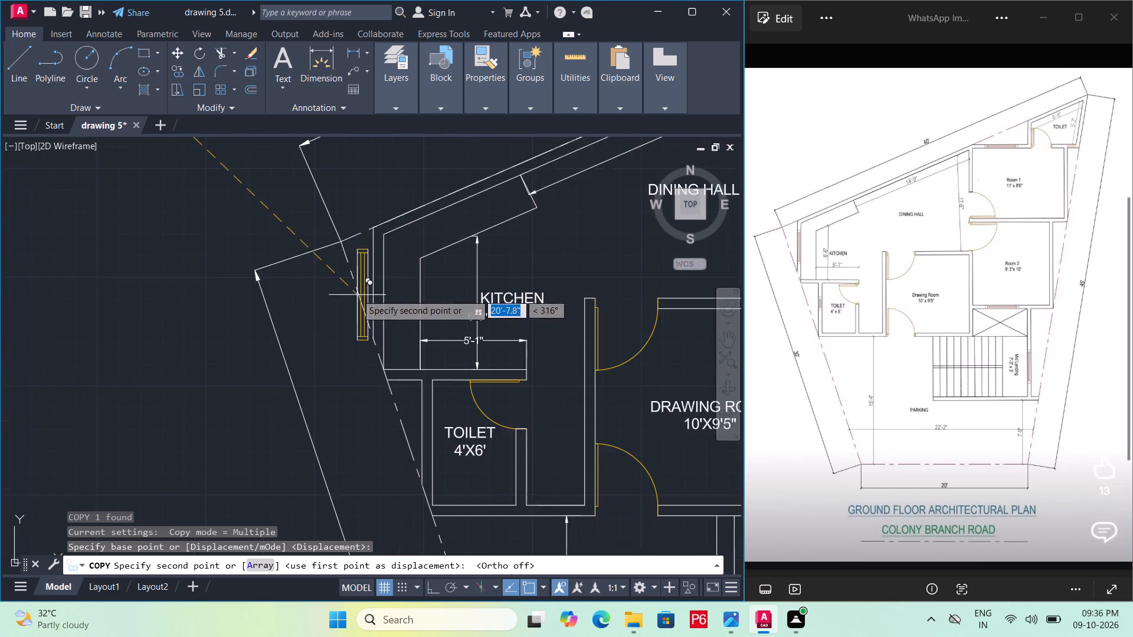
pyautogui.scroll(1, 356, 294)
pyautogui.click(377, 280)
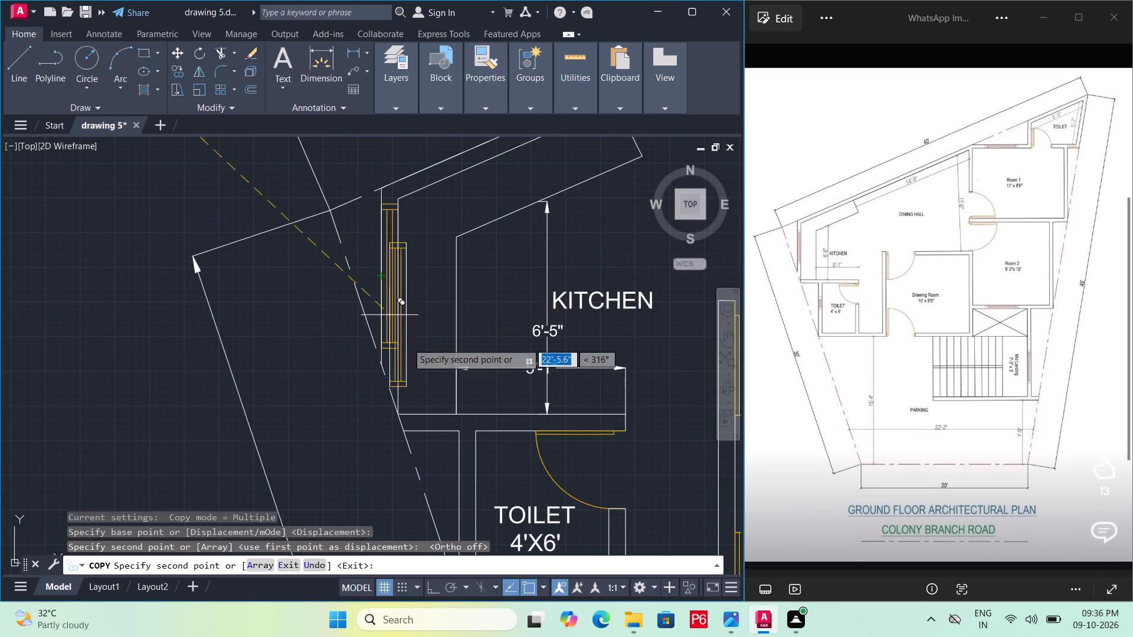
# Place another copy of the vertical WIN block in the wall beside the MD LANDING, at the wall line's midpoint.
pyautogui.scroll(-2, 312, 339)
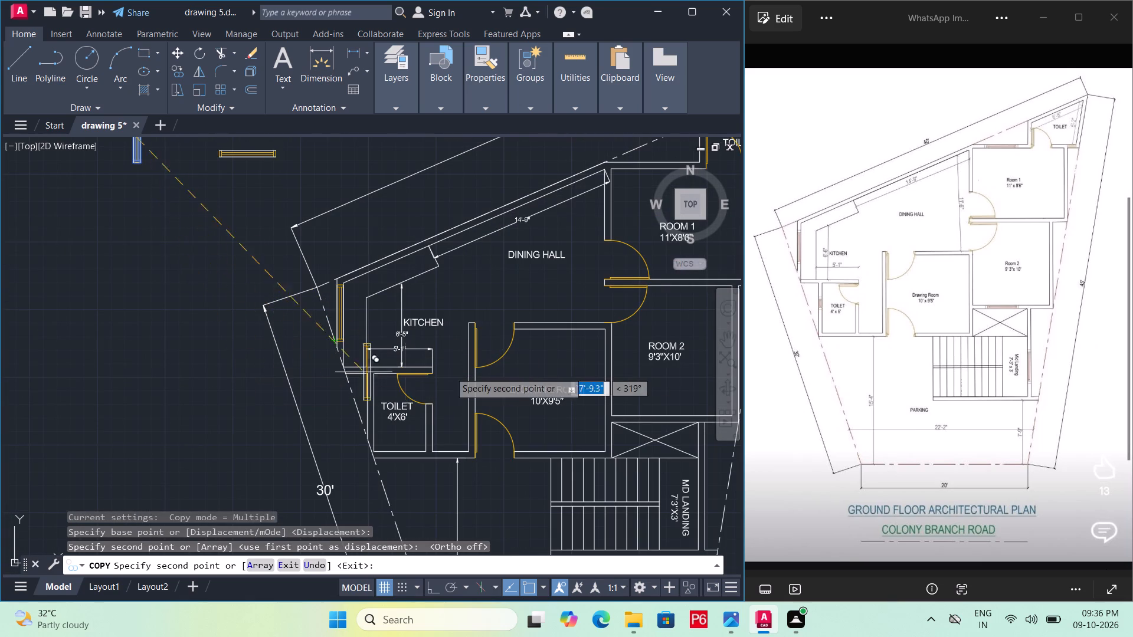
pyautogui.moveTo(517, 364); pyautogui.dragTo(331, 327, button='middle')
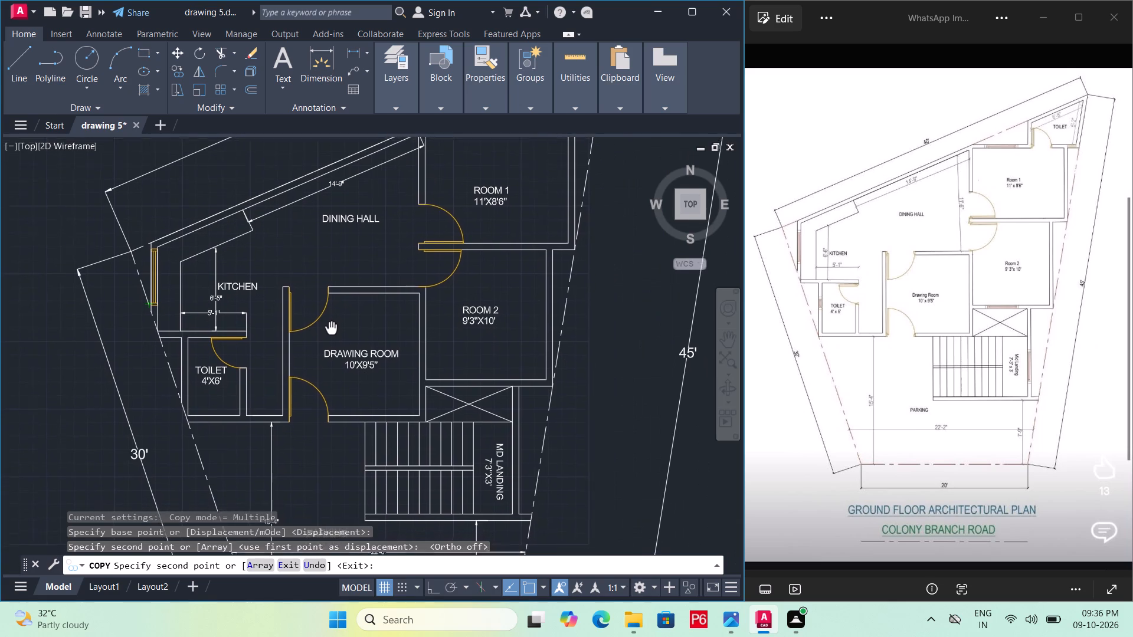
pyautogui.moveTo(331, 327); pyautogui.dragTo(341, 310, button='middle')
pyautogui.scroll(2, 495, 442)
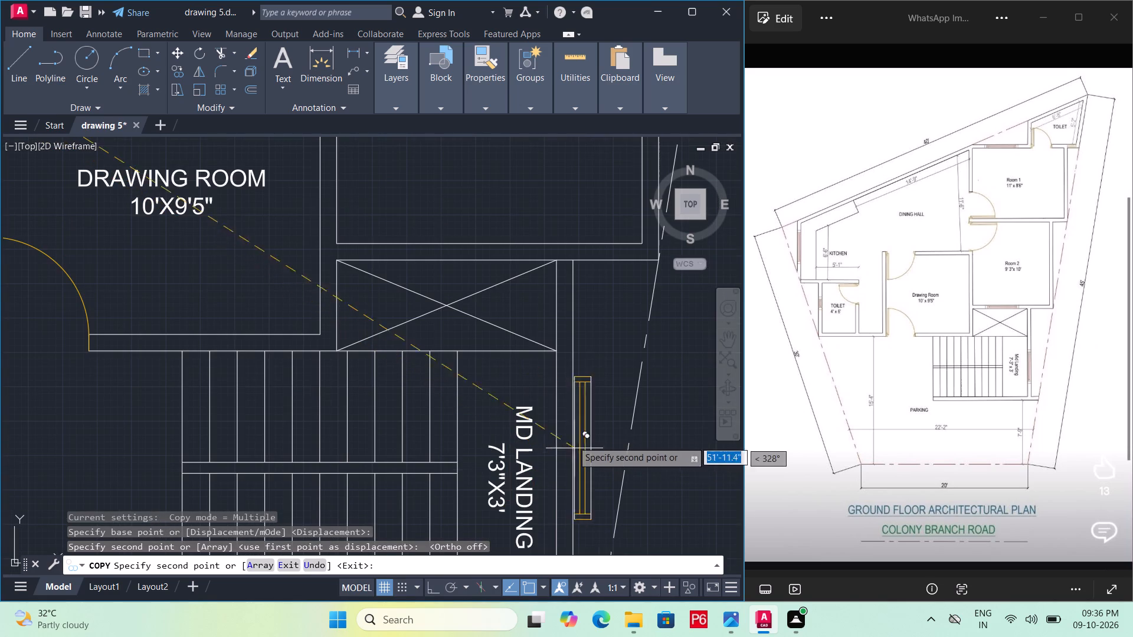
pyautogui.moveTo(545, 457); pyautogui.dragTo(553, 306, button='middle')
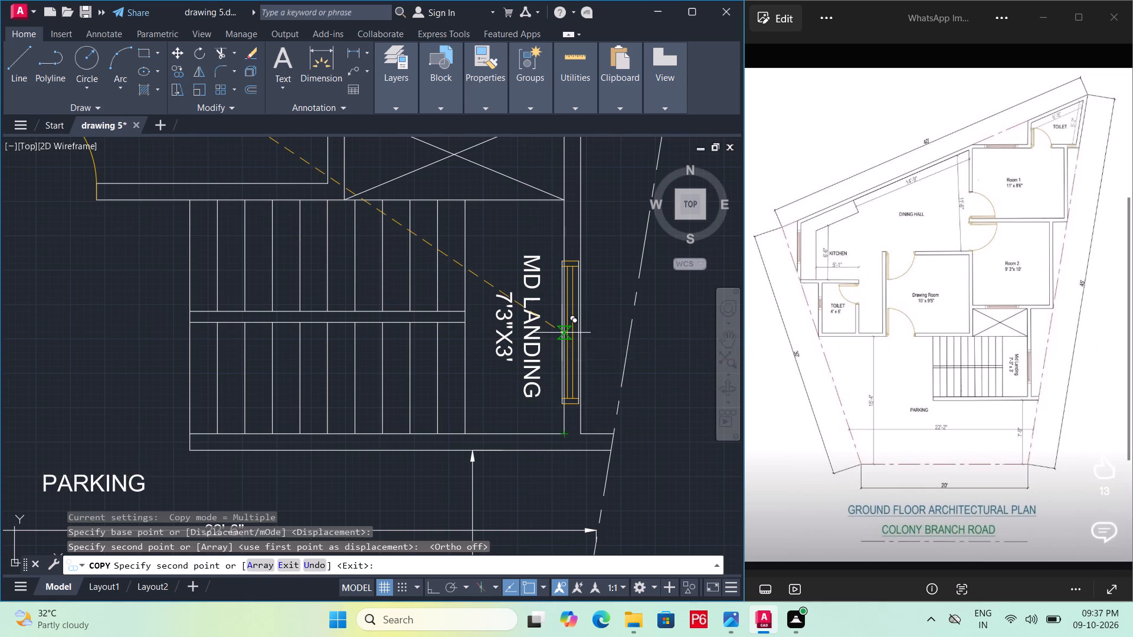
pyautogui.scroll(1, 562, 333)
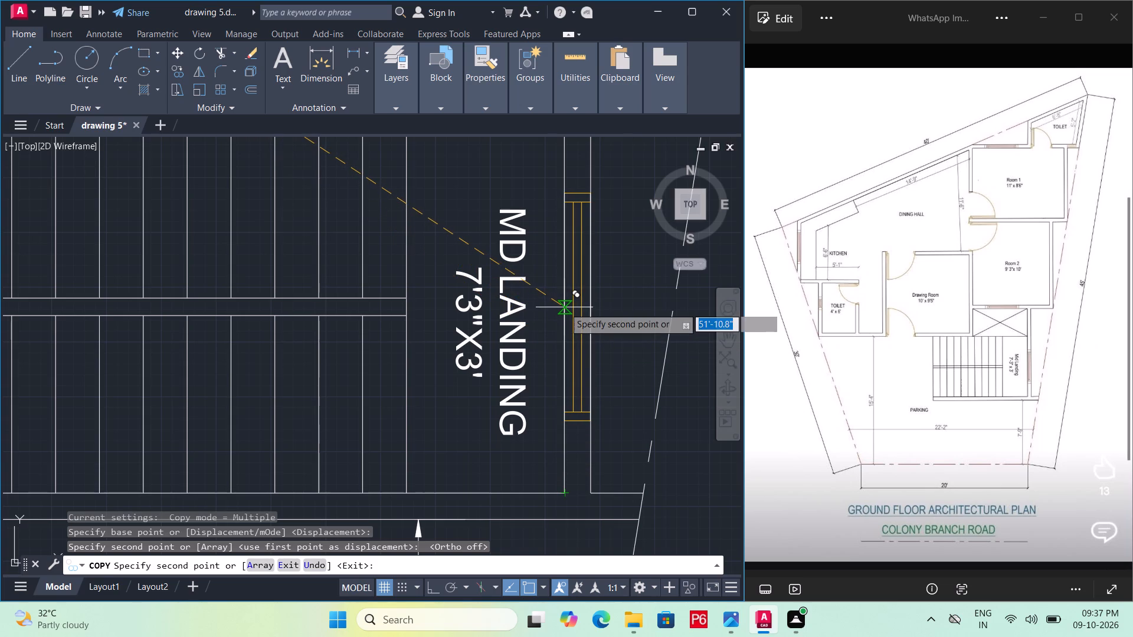
pyautogui.click(564, 307)
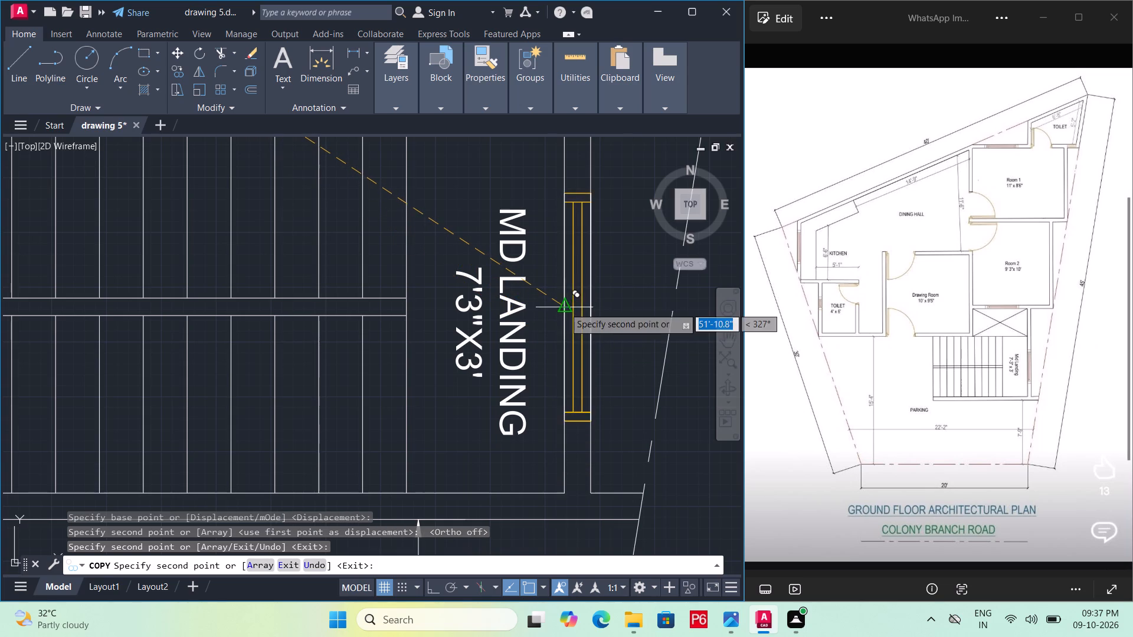
# Examine how the copied window fits within the wall lines beside the MD LANDING.
pyautogui.scroll(3, 559, 391)
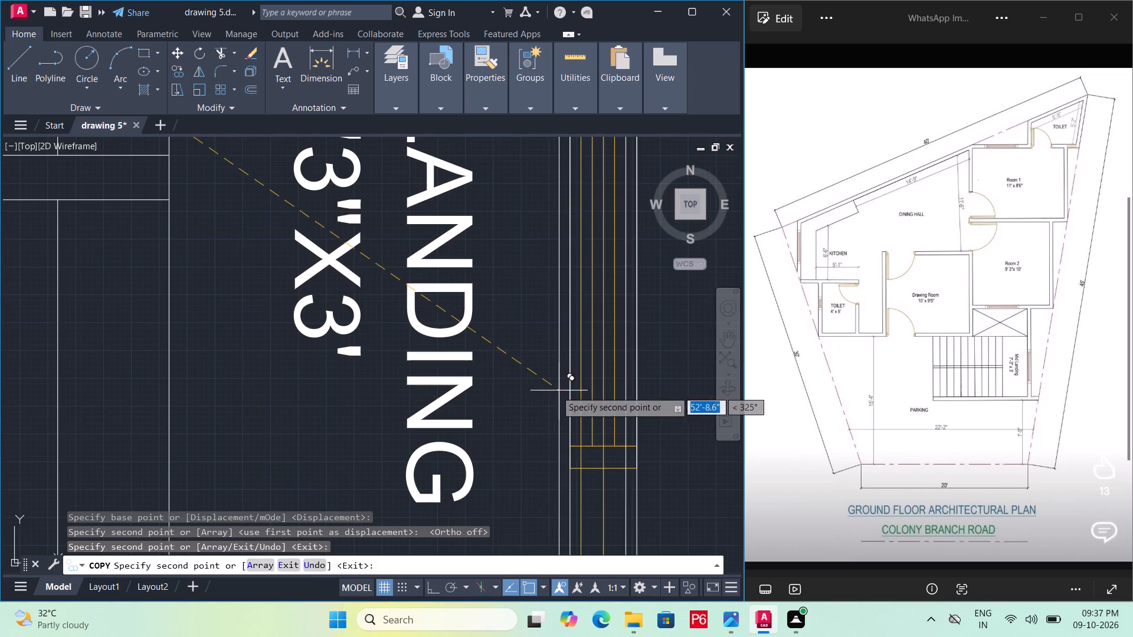
pyautogui.scroll(3, 359, 398)
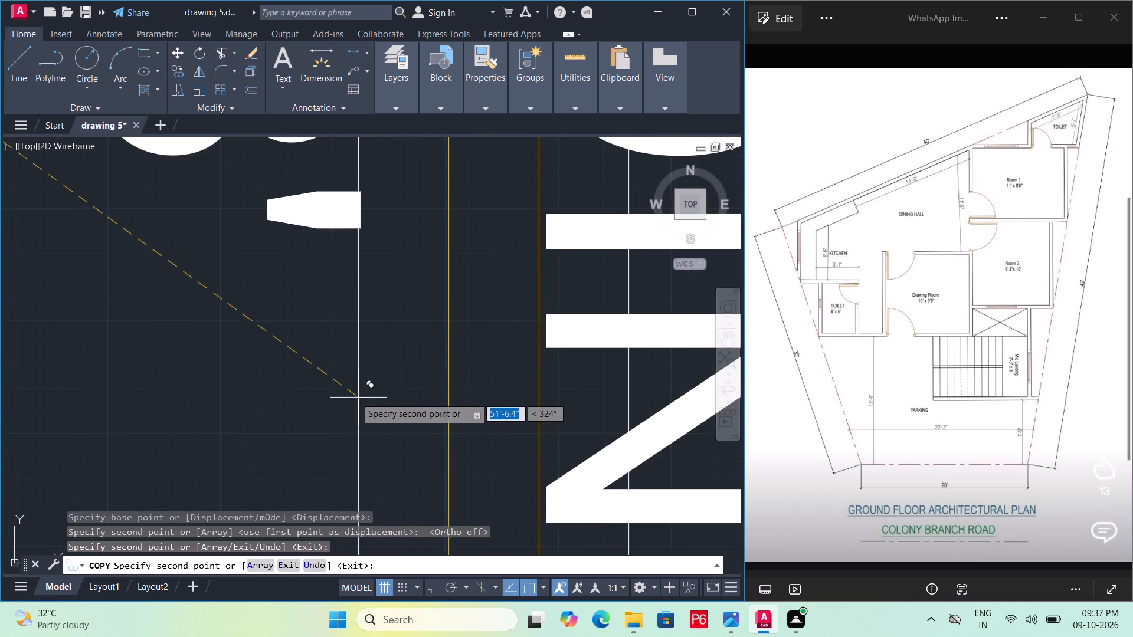
pyautogui.moveTo(343, 396); pyautogui.dragTo(20, 403, button='middle')
pyautogui.scroll(-2, 54, 409)
pyautogui.scroll(1, 147, 403)
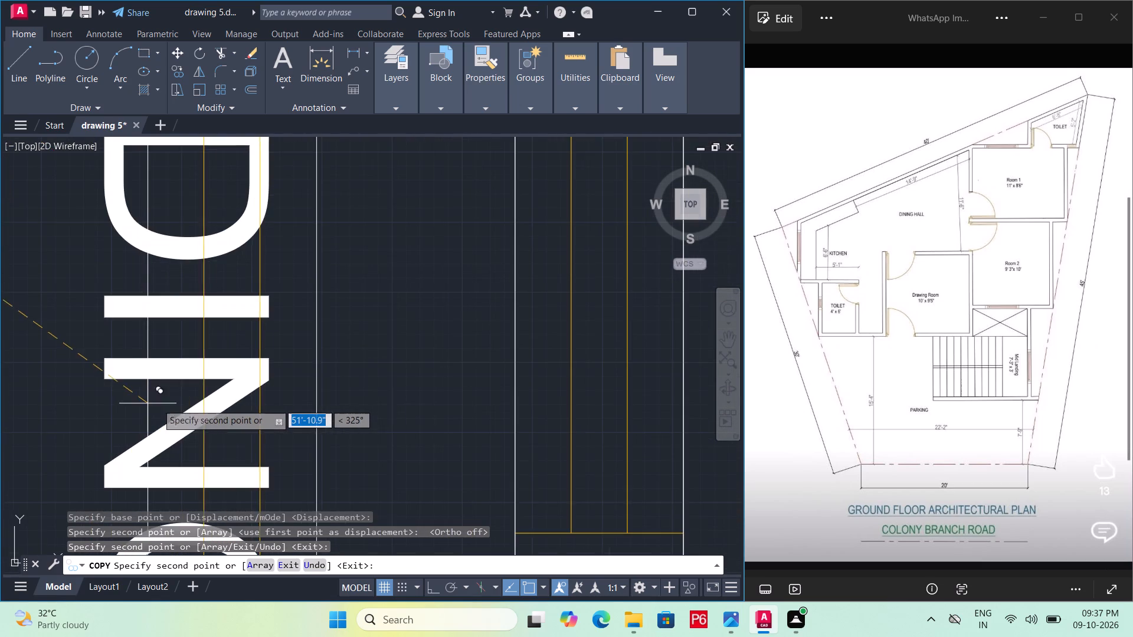
pyautogui.scroll(1, 282, 408)
pyautogui.moveTo(278, 408); pyautogui.dragTo(207, 411, button='middle')
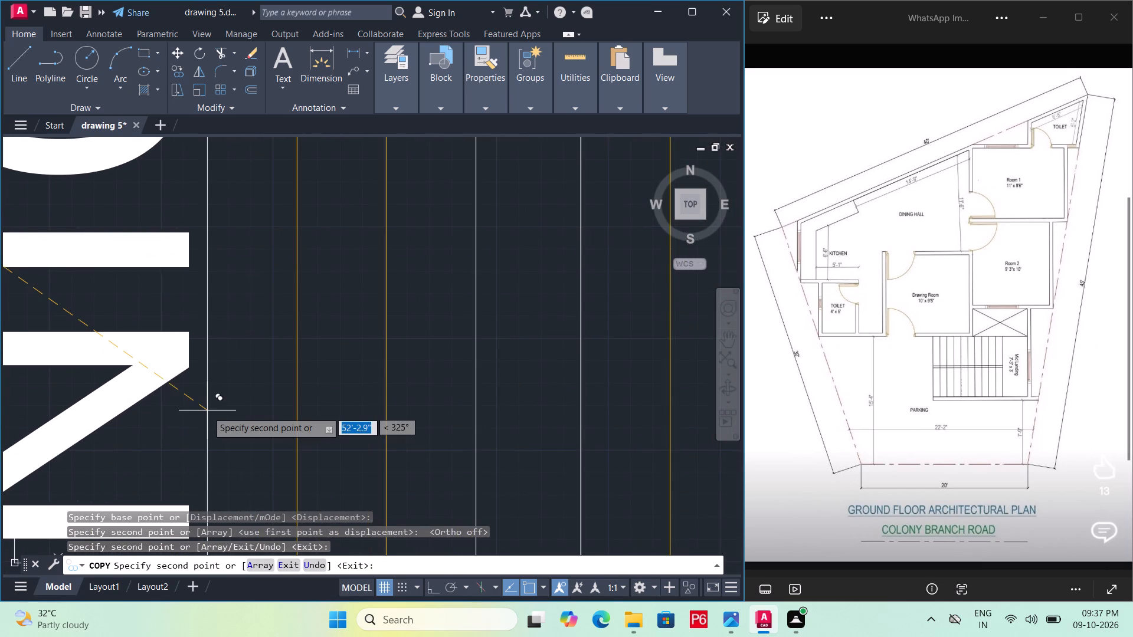
pyautogui.scroll(-5, 207, 412)
pyautogui.scroll(-2, 329, 408)
pyautogui.moveTo(332, 408); pyautogui.dragTo(447, 408, button='middle')
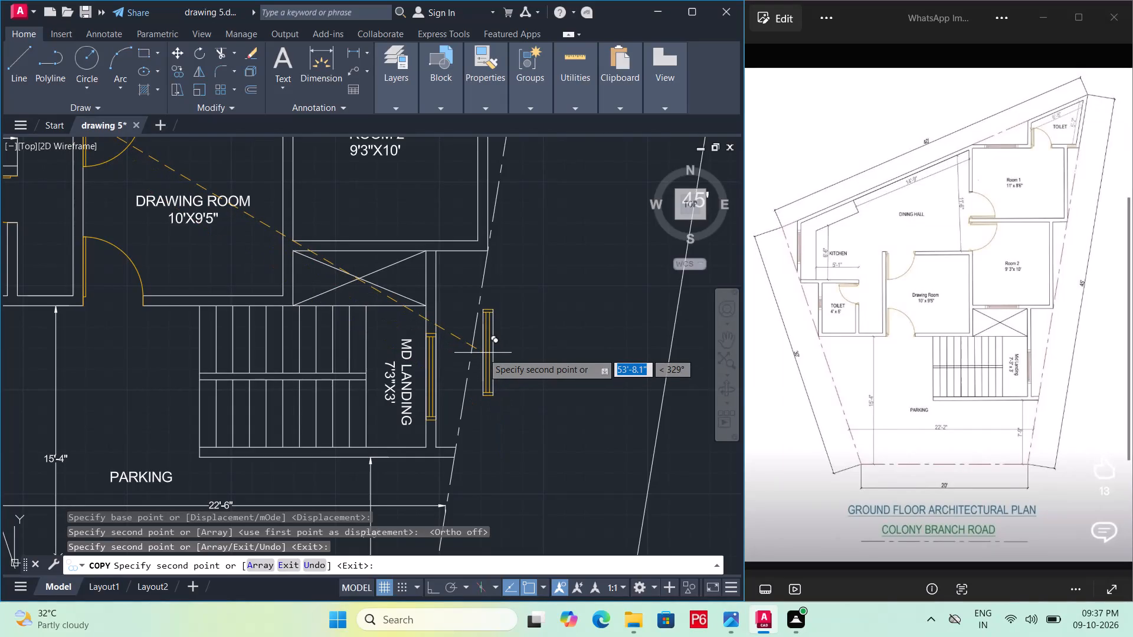
# End the copying and save the drawing.
pyautogui.hotkey('ctrl', 's')
pyautogui.hotkey('ctrl', 's')
pyautogui.hotkey('ctrl', 's')
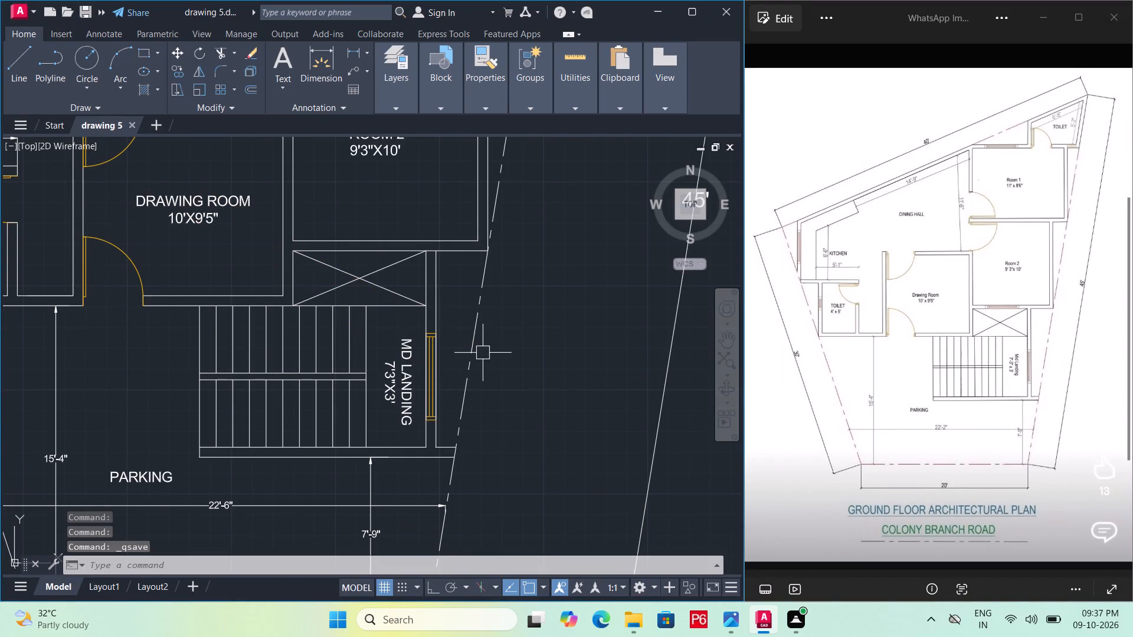
# Copy the horizontal WIN block by its lower long side's midpoint into Room 1's upper wall, next to the toilet.
pyautogui.moveTo(440, 326); pyautogui.dragTo(518, 459, button='middle')
pyautogui.scroll(-2, 503, 411)
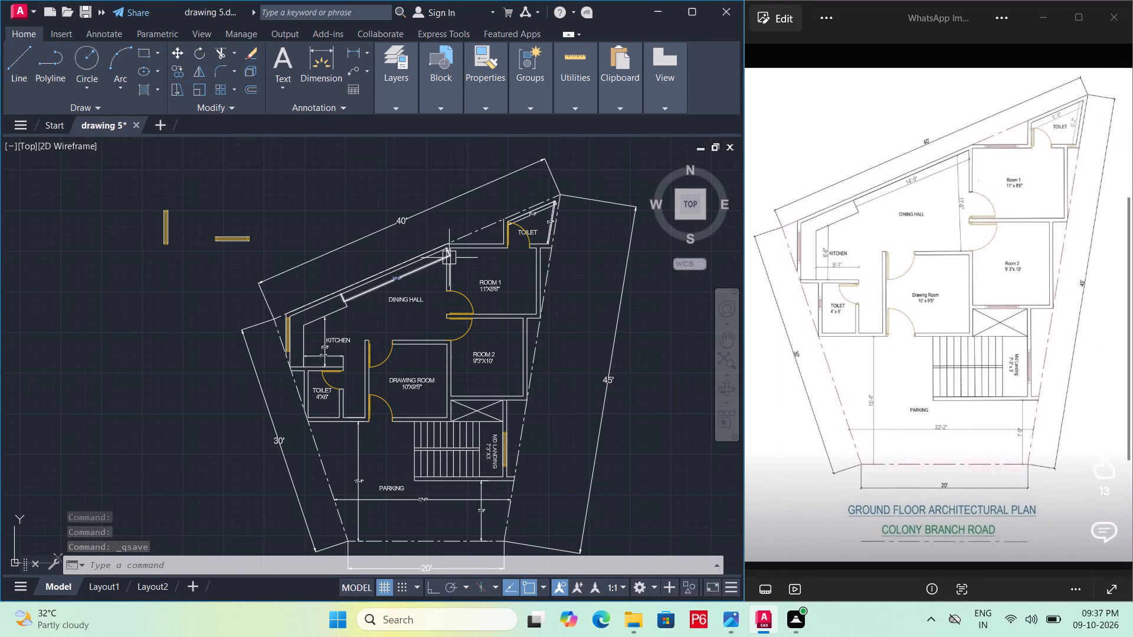
pyautogui.click(230, 238)
pyautogui.write('CO')
pyautogui.press('space')
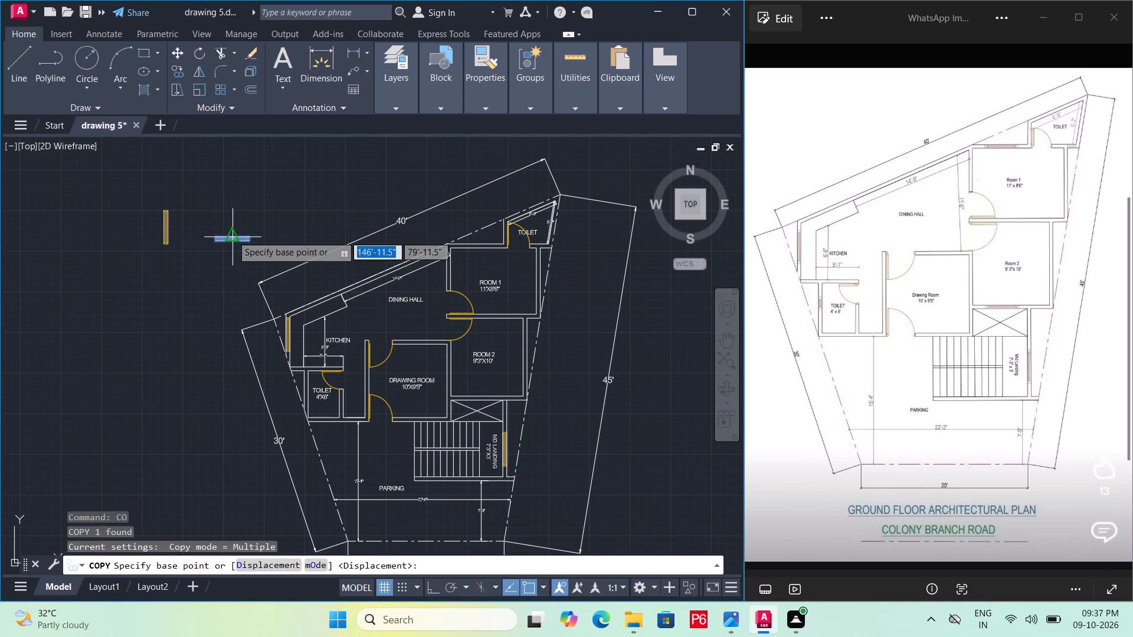
pyautogui.scroll(4, 232, 235)
pyautogui.click(225, 273)
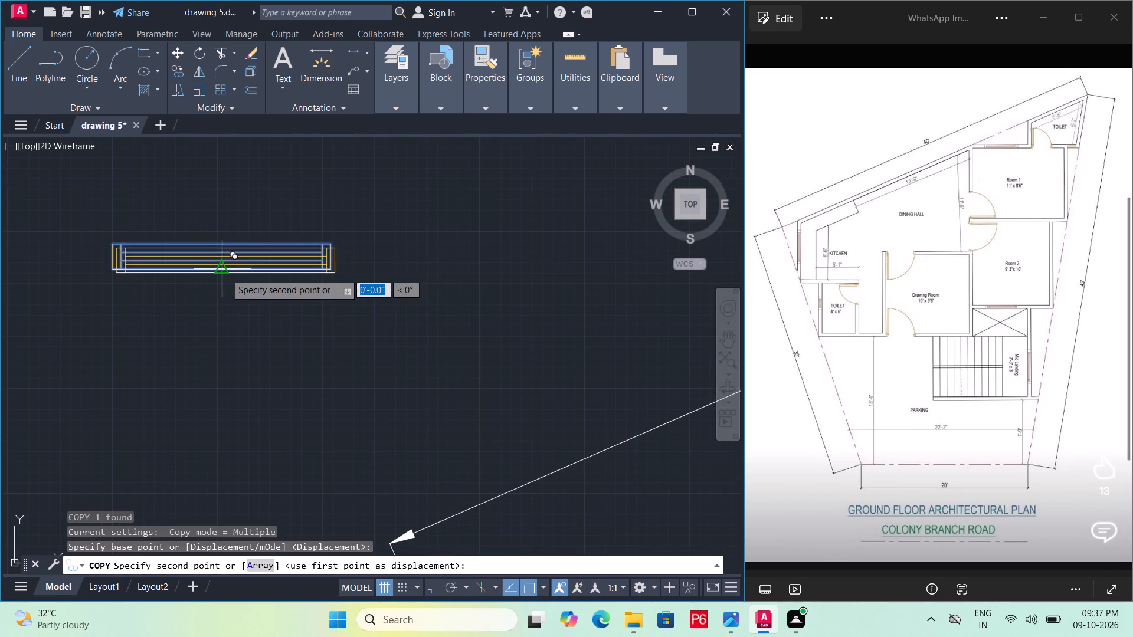
pyautogui.moveTo(332, 385); pyautogui.dragTo(230, 247, button='middle')
pyautogui.scroll(-2, 228, 245)
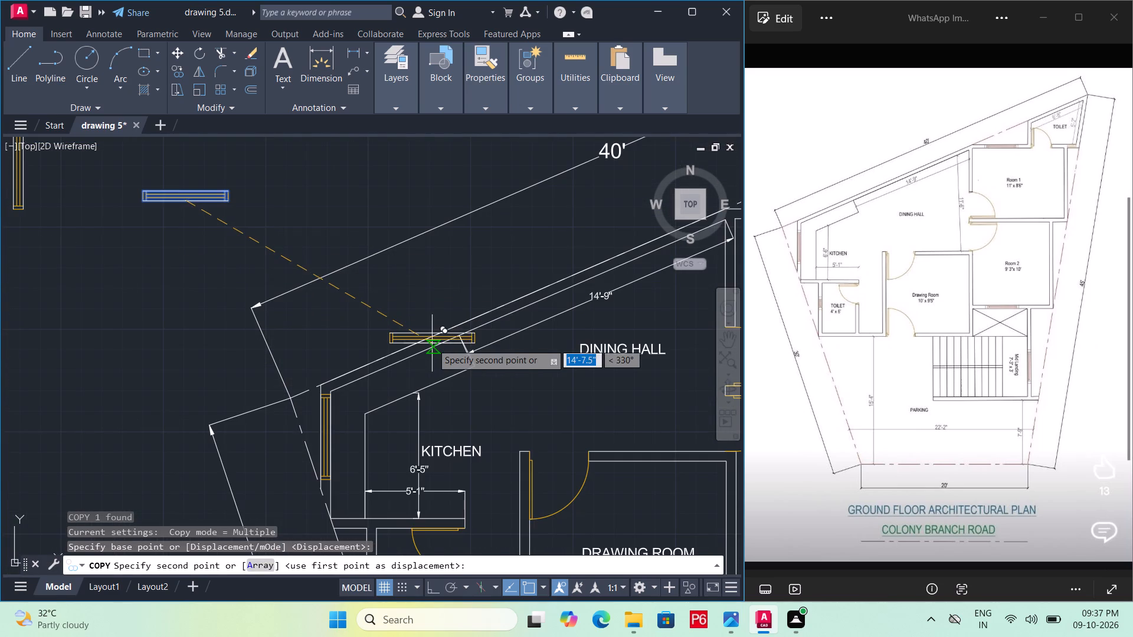
pyautogui.moveTo(474, 350); pyautogui.dragTo(473, 350, button='middle')
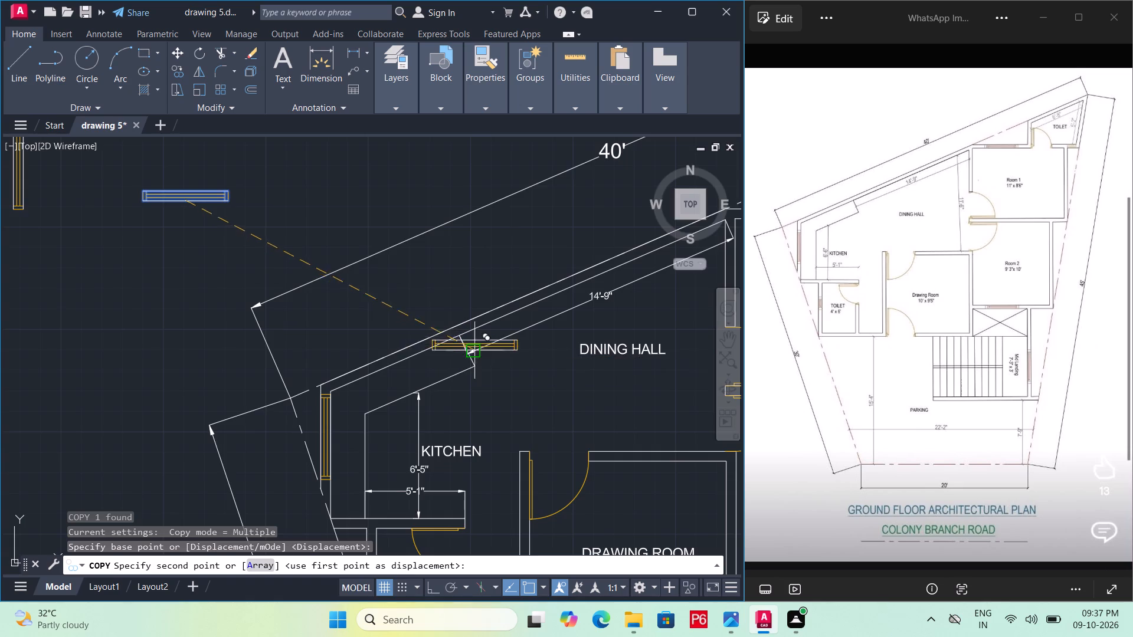
pyautogui.moveTo(473, 350); pyautogui.dragTo(346, 287, button='middle')
pyautogui.scroll(1, 503, 313)
pyautogui.moveTo(503, 313); pyautogui.dragTo(307, 383, button='middle')
pyautogui.scroll(-1, 291, 403)
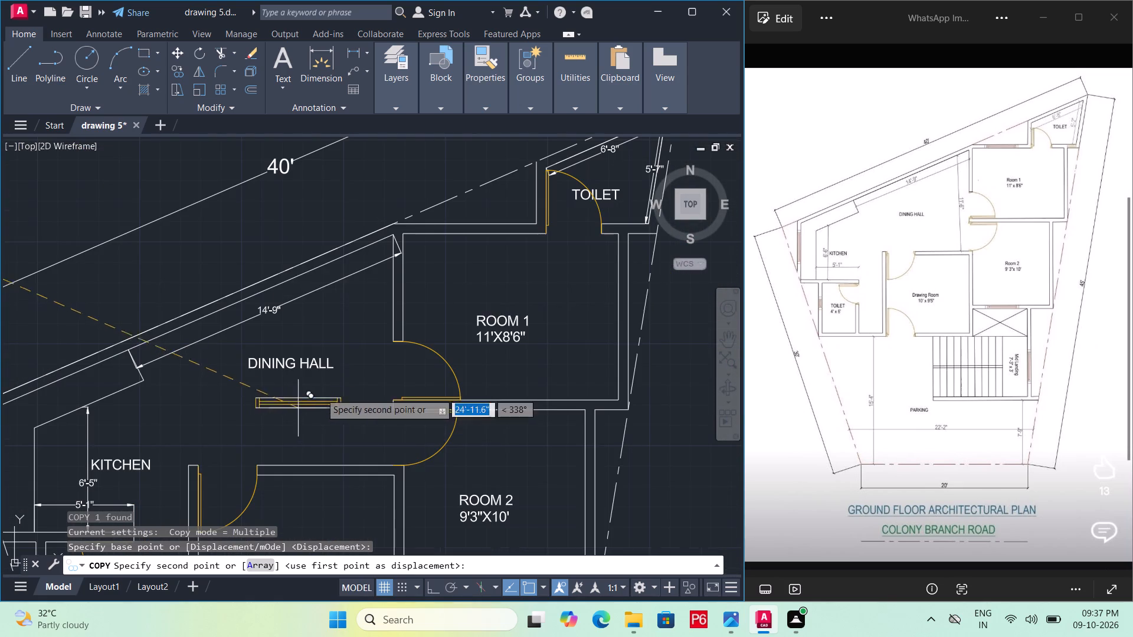
pyautogui.scroll(1, 466, 226)
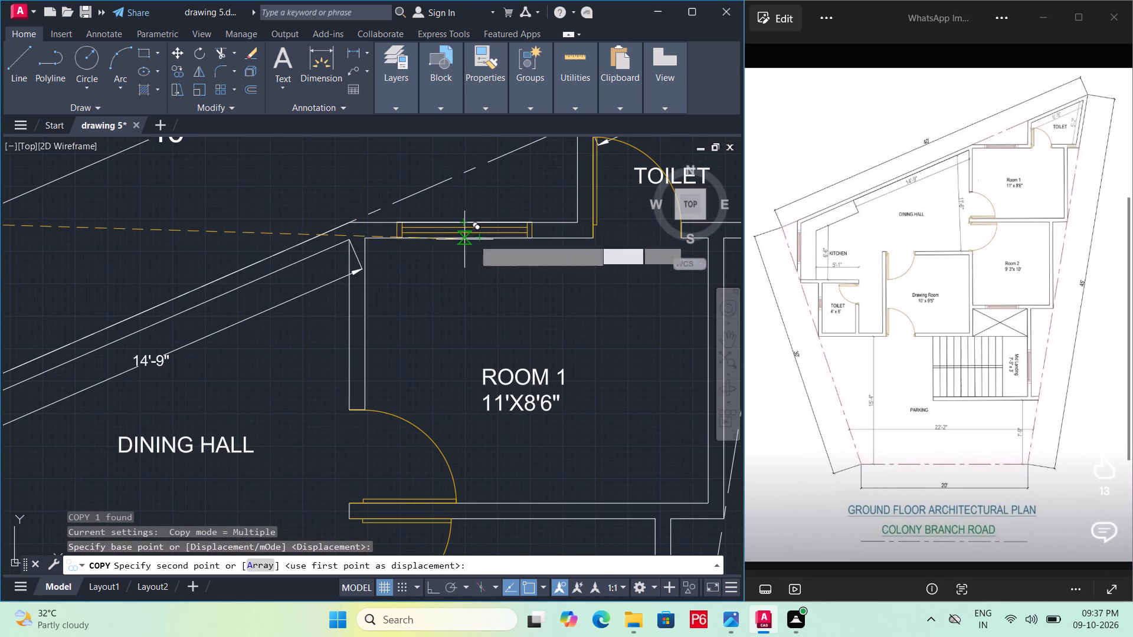
pyautogui.click(479, 239)
# Place another copy of the horizontal WIN block in the wall between Room 2 and the crossed rectangle below it.
pyautogui.moveTo(418, 391); pyautogui.dragTo(445, 273, button='middle')
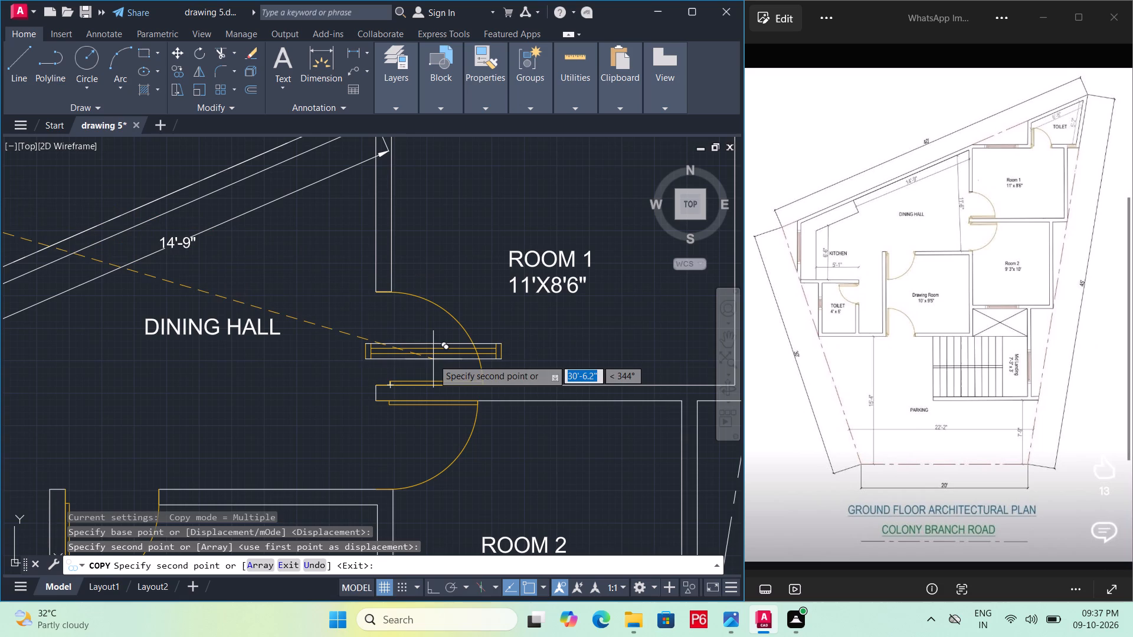
pyautogui.moveTo(495, 457); pyautogui.dragTo(493, 193, button='middle')
pyautogui.moveTo(503, 409); pyautogui.dragTo(509, 253, button='middle')
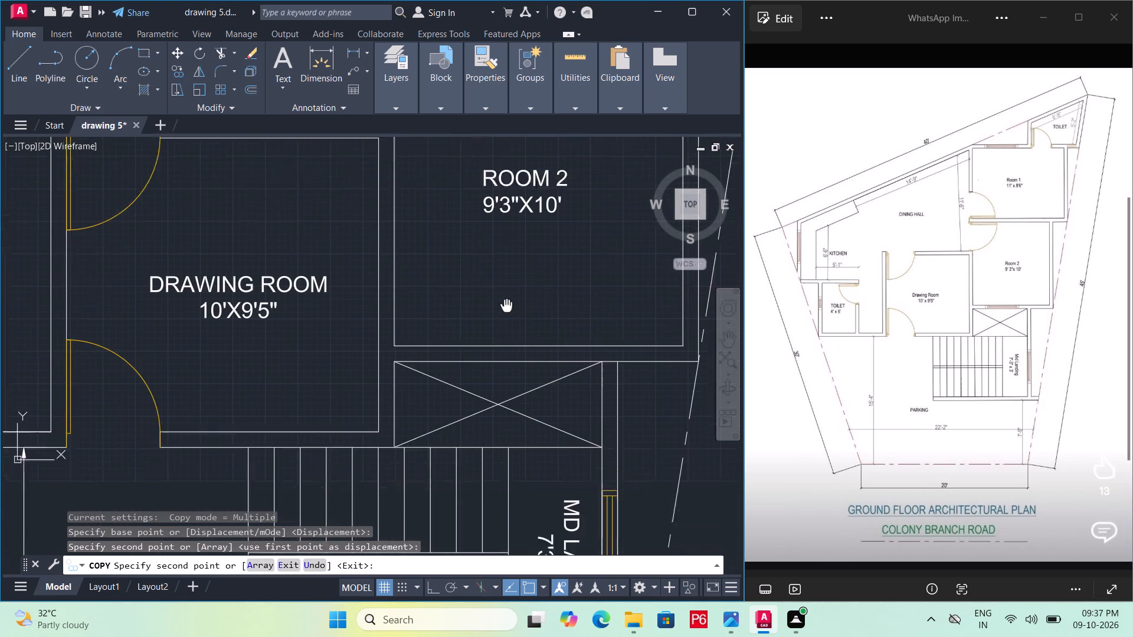
pyautogui.moveTo(509, 253); pyautogui.dragTo(511, 246, button='middle')
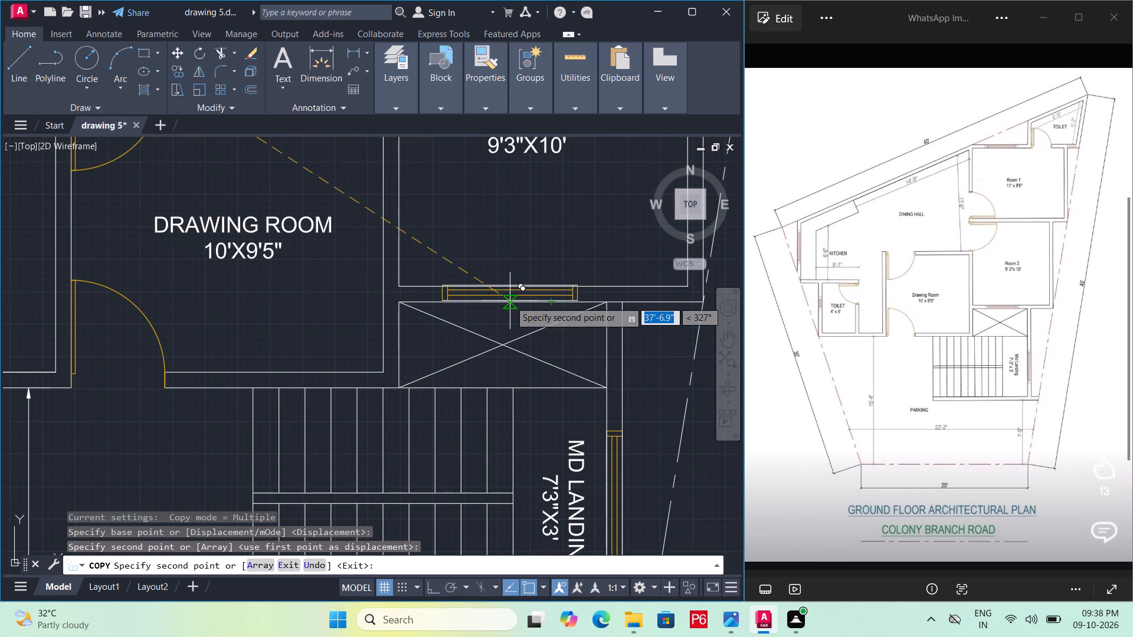
pyautogui.scroll(1, 509, 304)
pyautogui.moveTo(509, 304); pyautogui.dragTo(417, 361, button='middle')
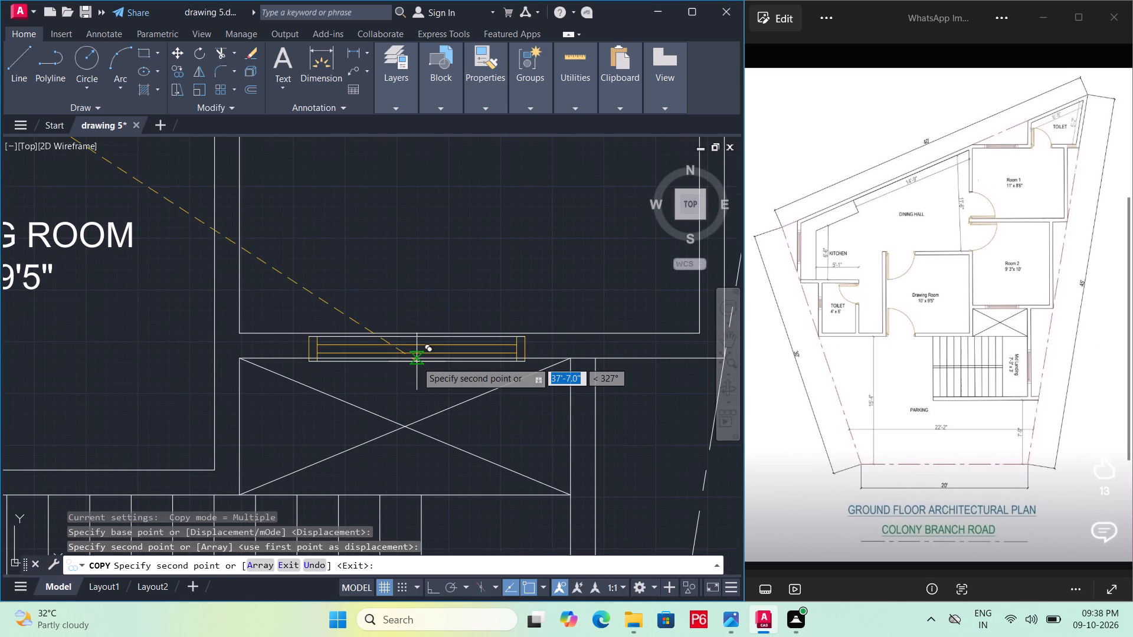
pyautogui.scroll(1, 417, 362)
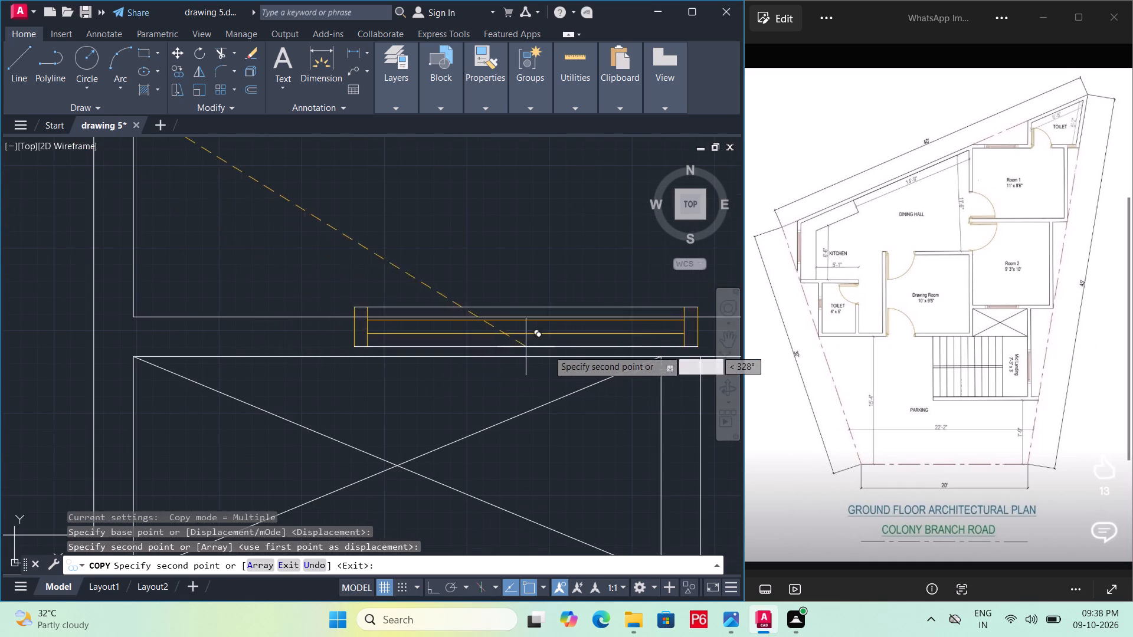
pyautogui.click(514, 362)
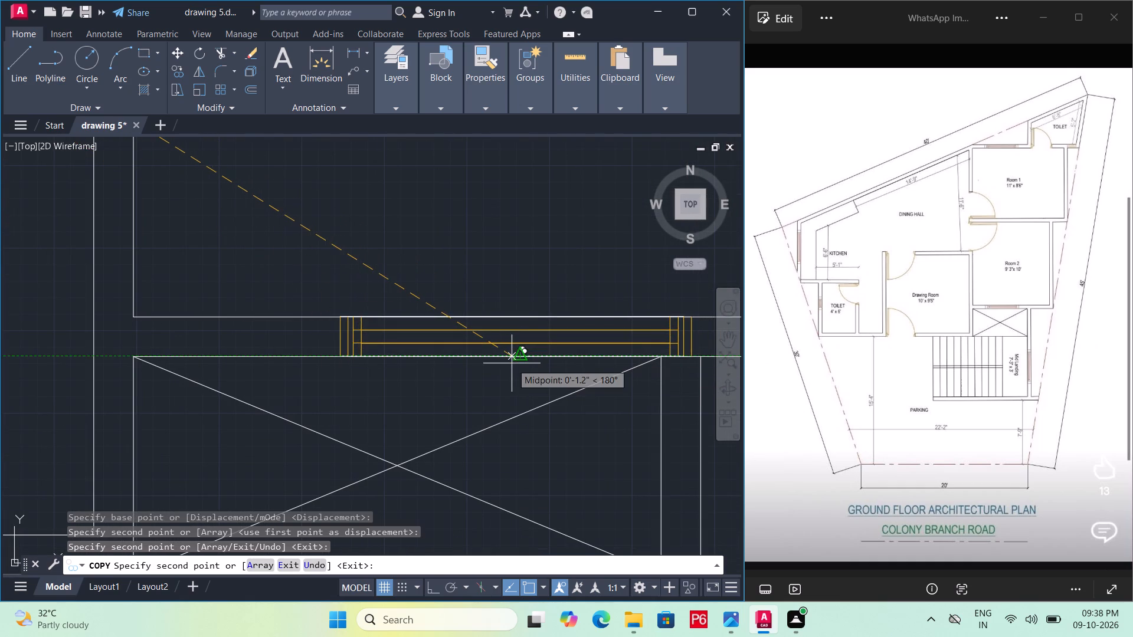
# Move the window below Room 2 horizontally toward the Drawing Room, roughly centring it above the crossed rectangle with Ortho on, and save.
pyautogui.press('Escape')
pyautogui.click(528, 347)
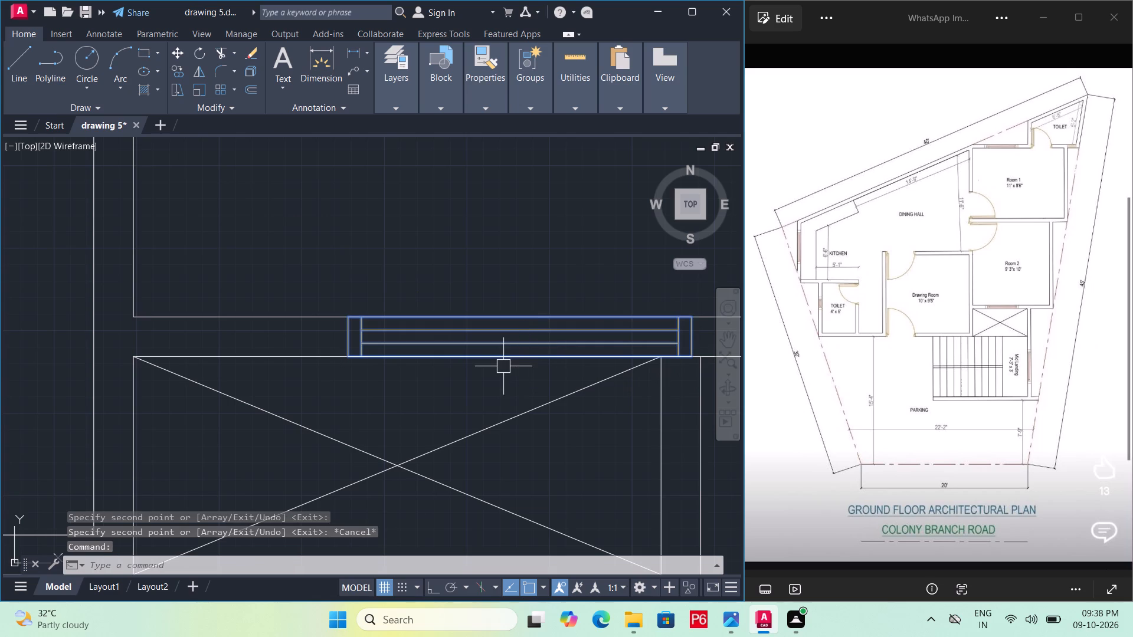
pyautogui.press('m')
pyautogui.press('space')
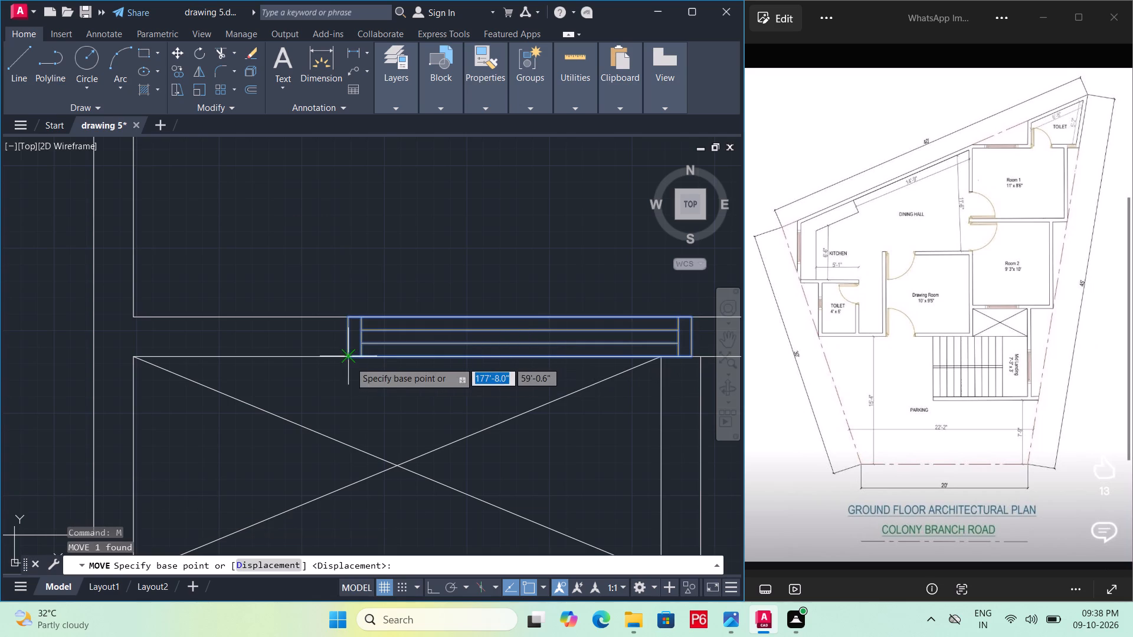
pyautogui.click(350, 362)
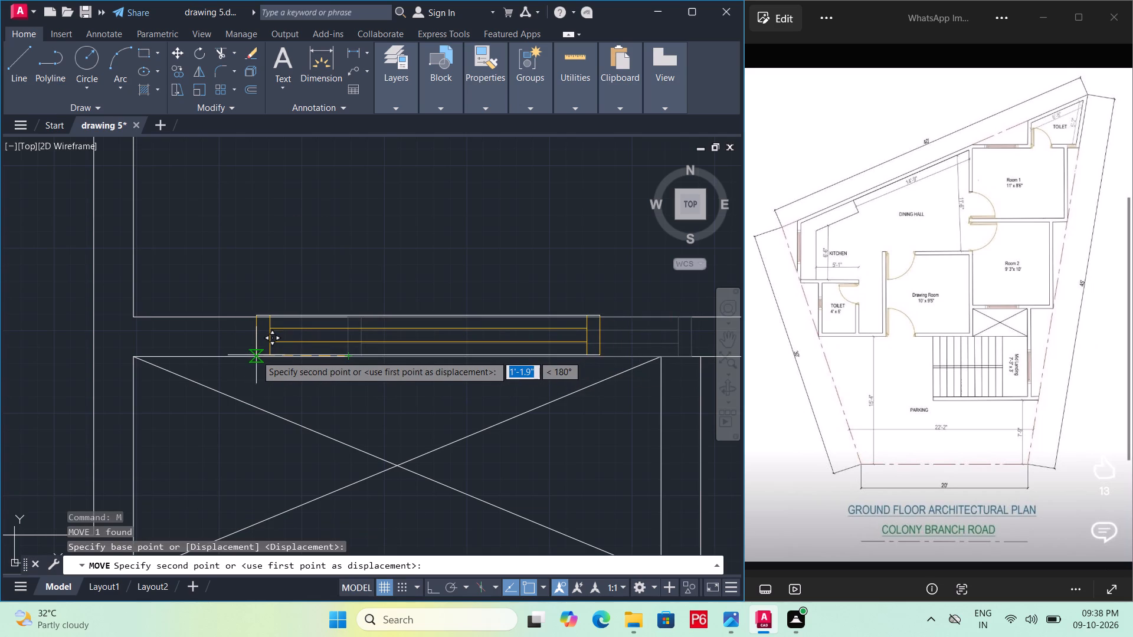
pyautogui.scroll(2, 257, 356)
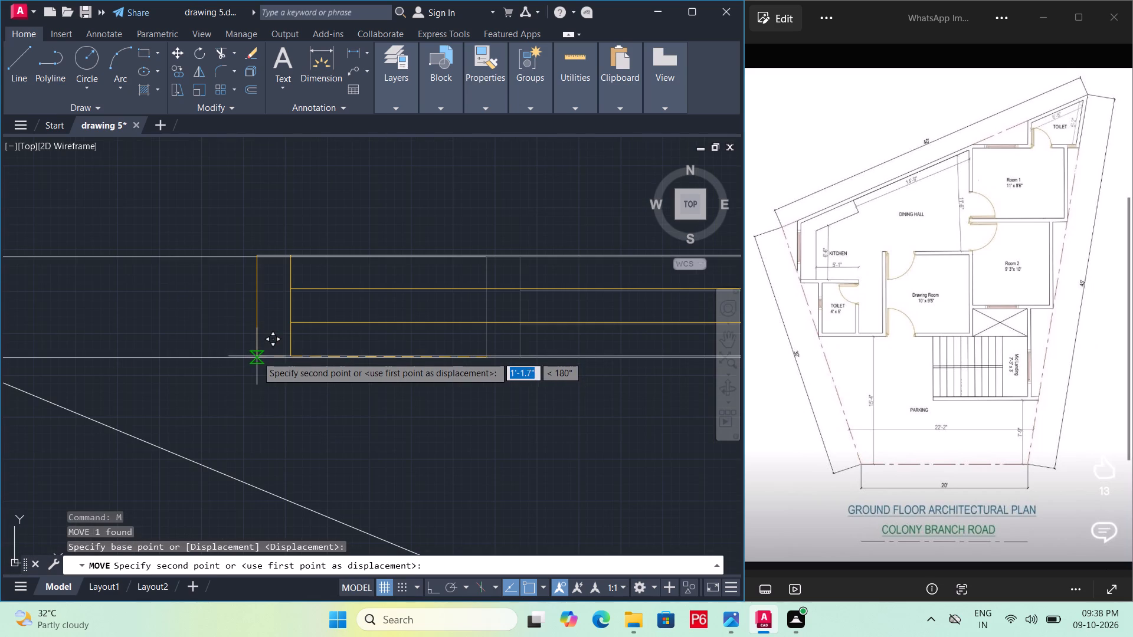
pyautogui.press('F8')
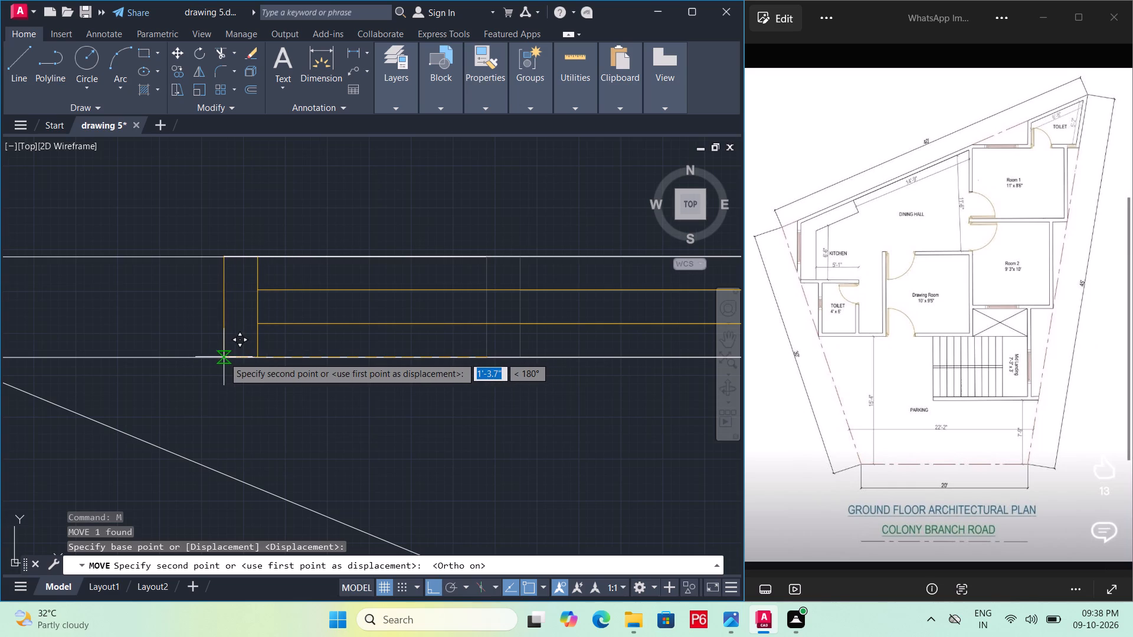
pyautogui.scroll(-2, 224, 357)
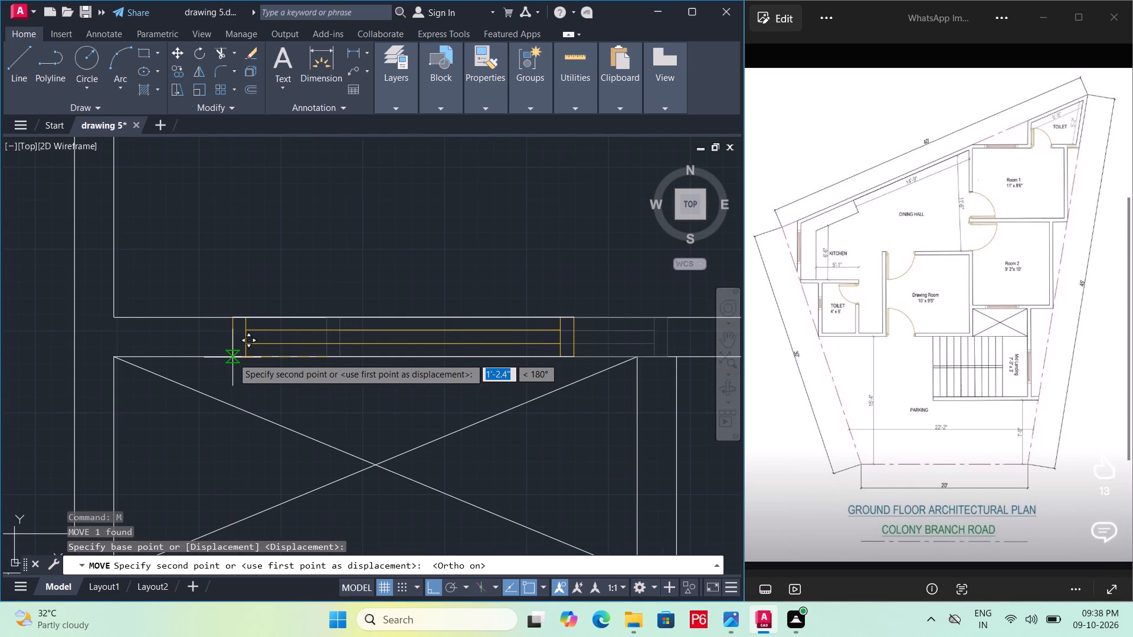
pyautogui.click(220, 357)
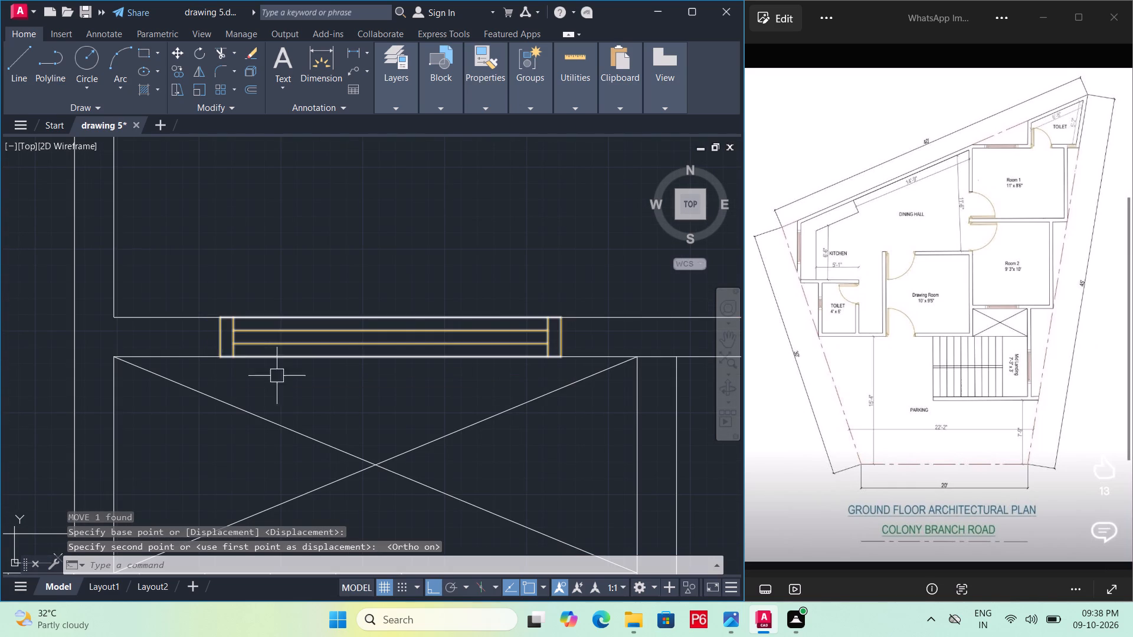
pyautogui.hotkey('ctrl', 's')
pyautogui.hotkey('ctrl', 's')
pyautogui.hotkey('ctrl', 's')
# Draw a 6" horizontal line in the open space outside the 4'X6' toilet's outer wall.
pyautogui.scroll(-1, 347, 411)
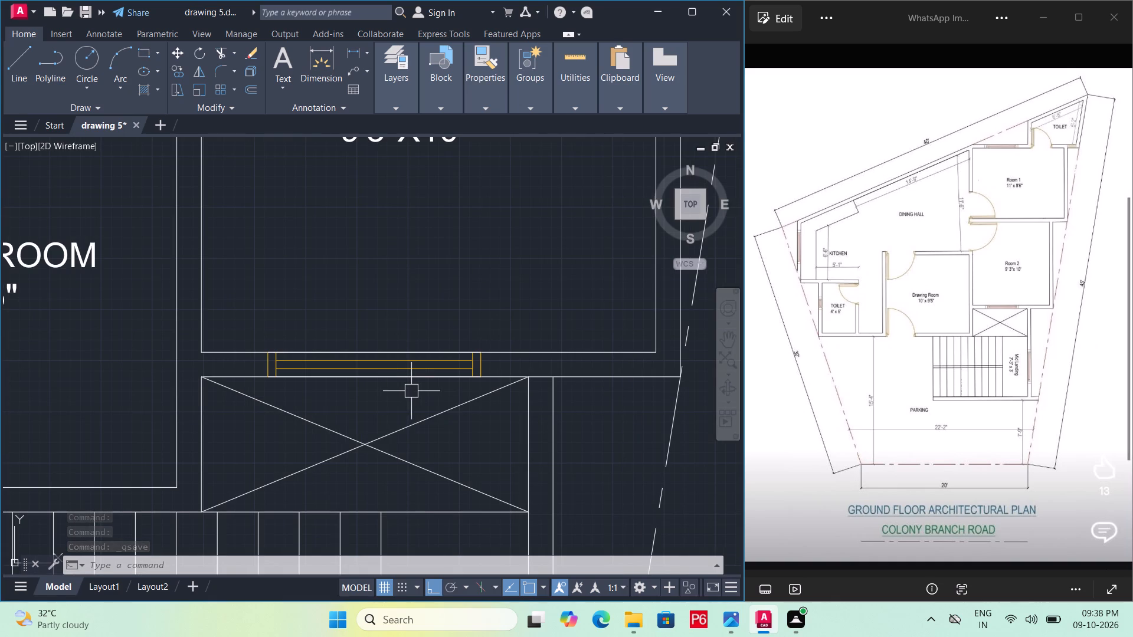
pyautogui.scroll(-2, 425, 386)
pyautogui.moveTo(423, 390); pyautogui.dragTo(495, 411, button='middle')
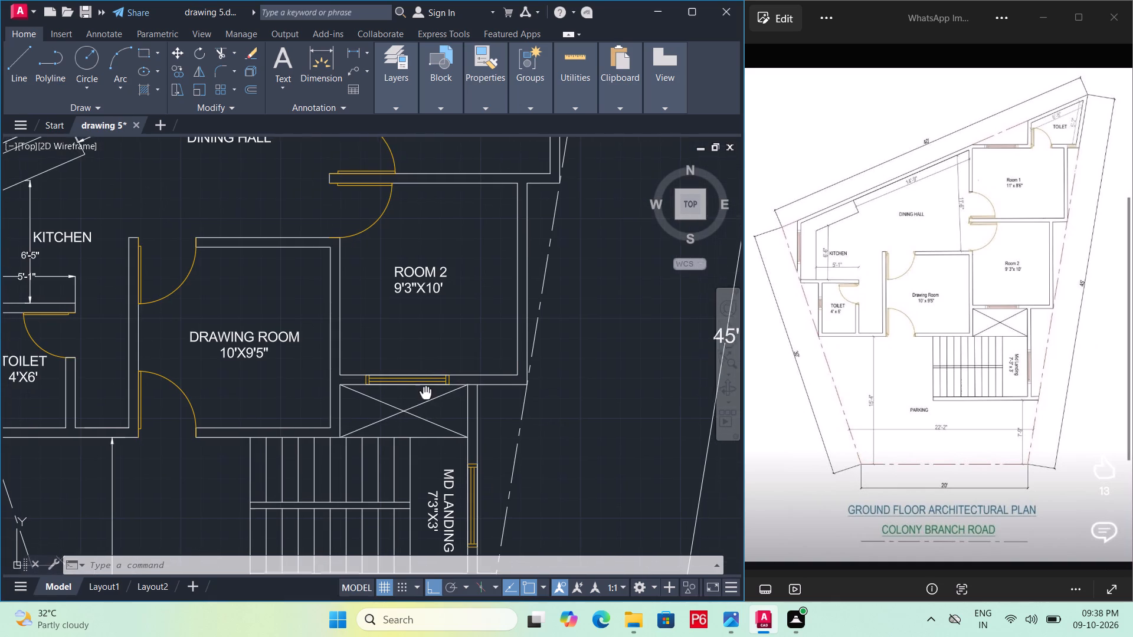
pyautogui.moveTo(495, 411); pyautogui.dragTo(502, 413, button='middle')
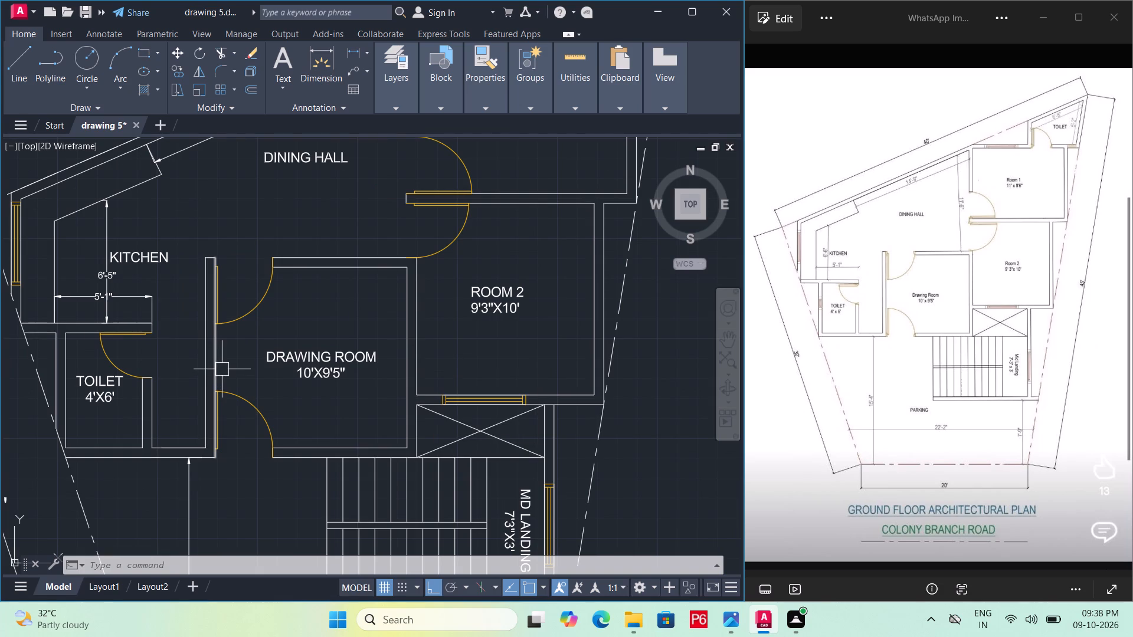
pyautogui.scroll(1, 55, 402)
pyautogui.moveTo(55, 402); pyautogui.dragTo(251, 359, button='middle')
pyautogui.moveTo(102, 377); pyautogui.dragTo(163, 383, button='middle')
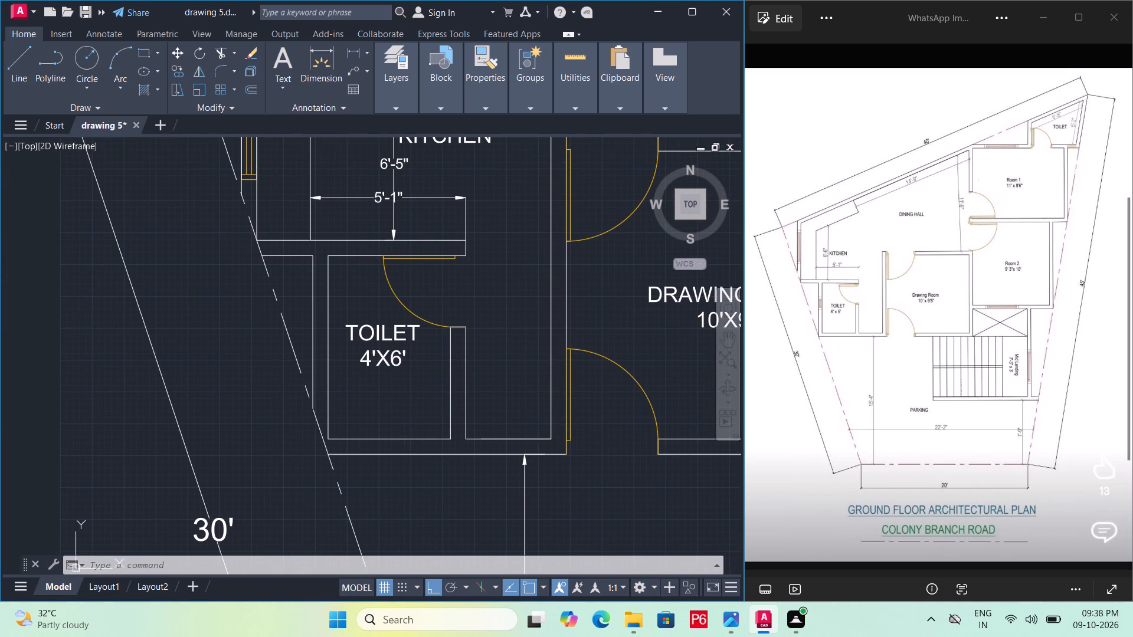
pyautogui.press('Escape')
pyautogui.write('L')
pyautogui.press('space')
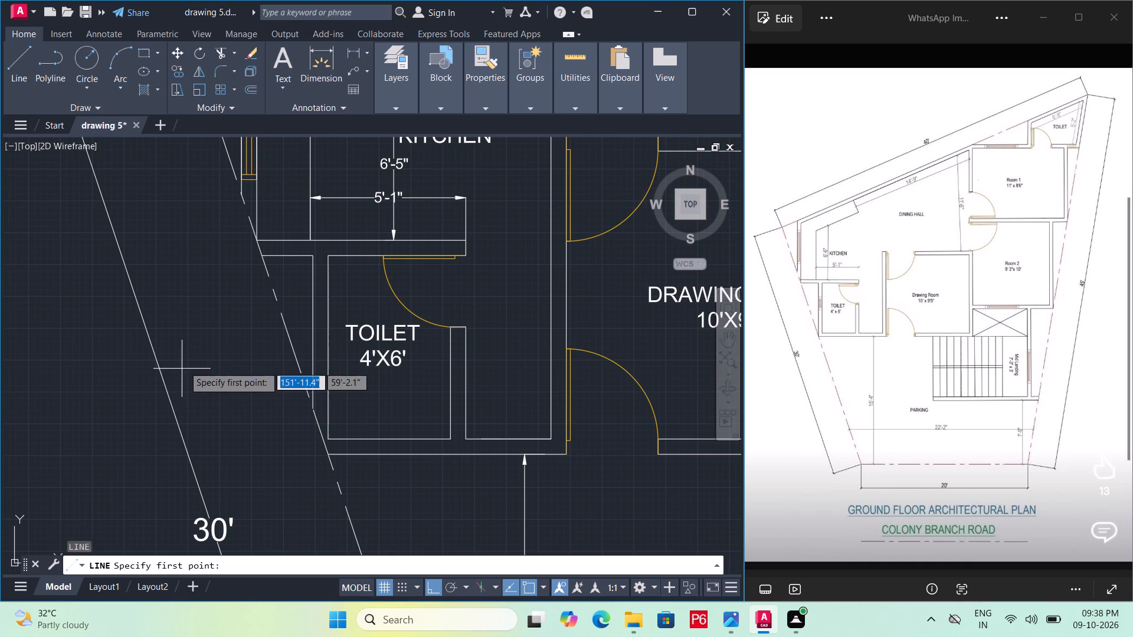
pyautogui.click(199, 353)
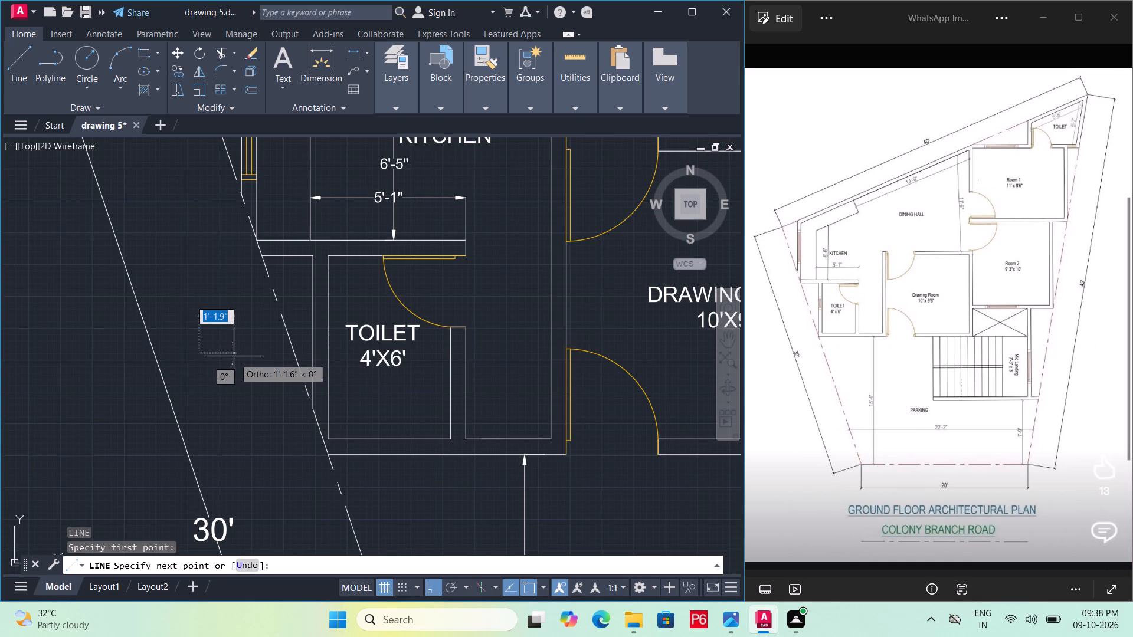
pyautogui.press('6')
pyautogui.hotkey('shift', '"')
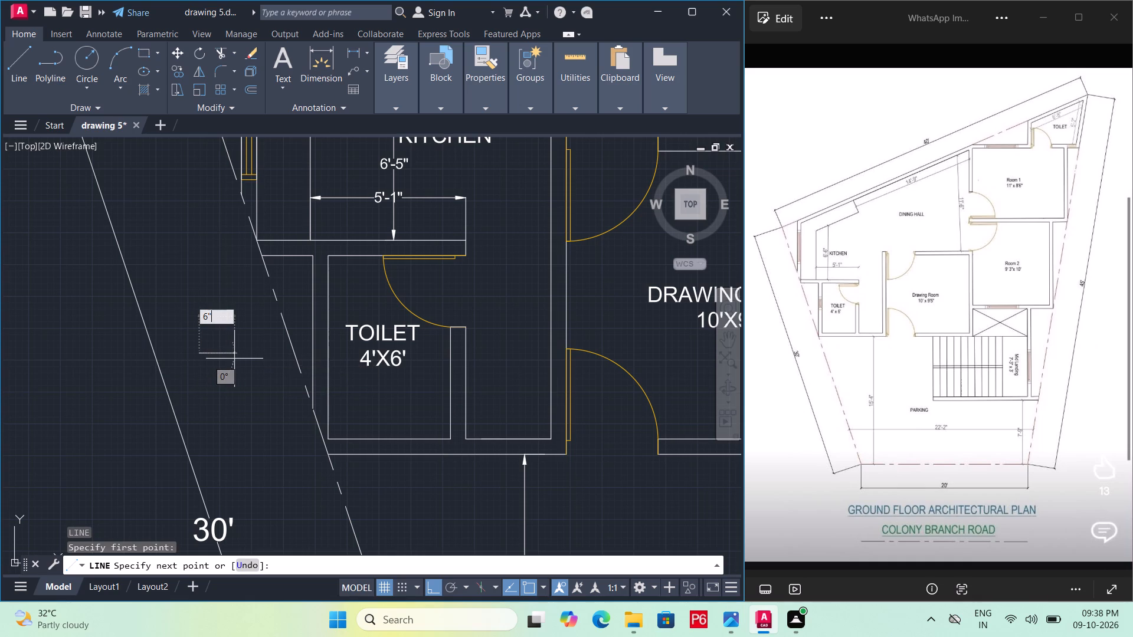
pyautogui.press('Return')
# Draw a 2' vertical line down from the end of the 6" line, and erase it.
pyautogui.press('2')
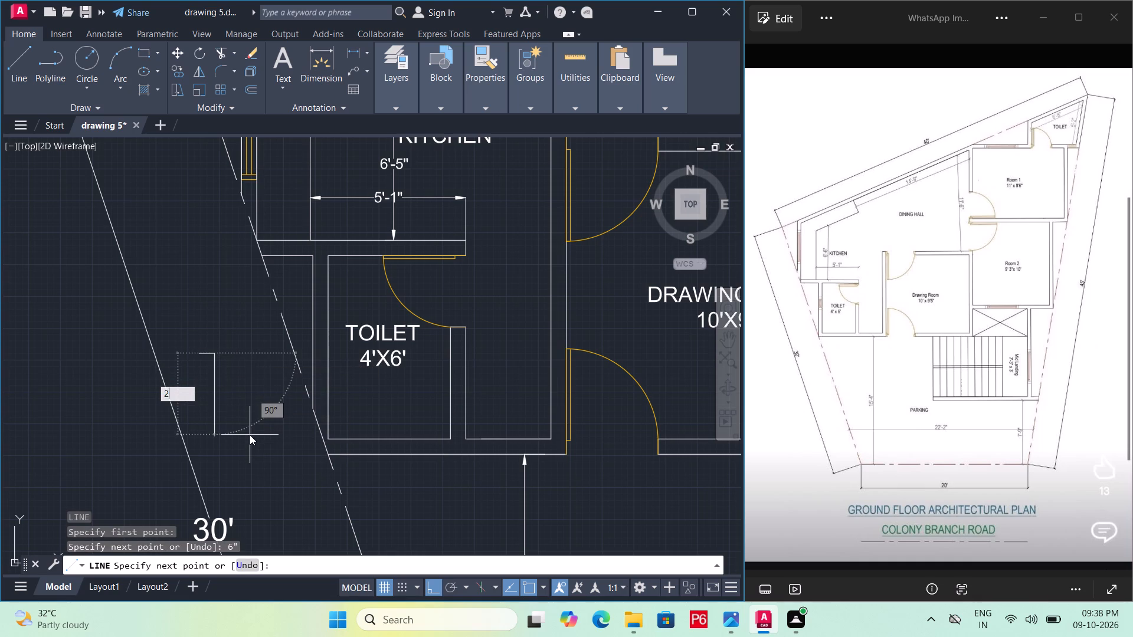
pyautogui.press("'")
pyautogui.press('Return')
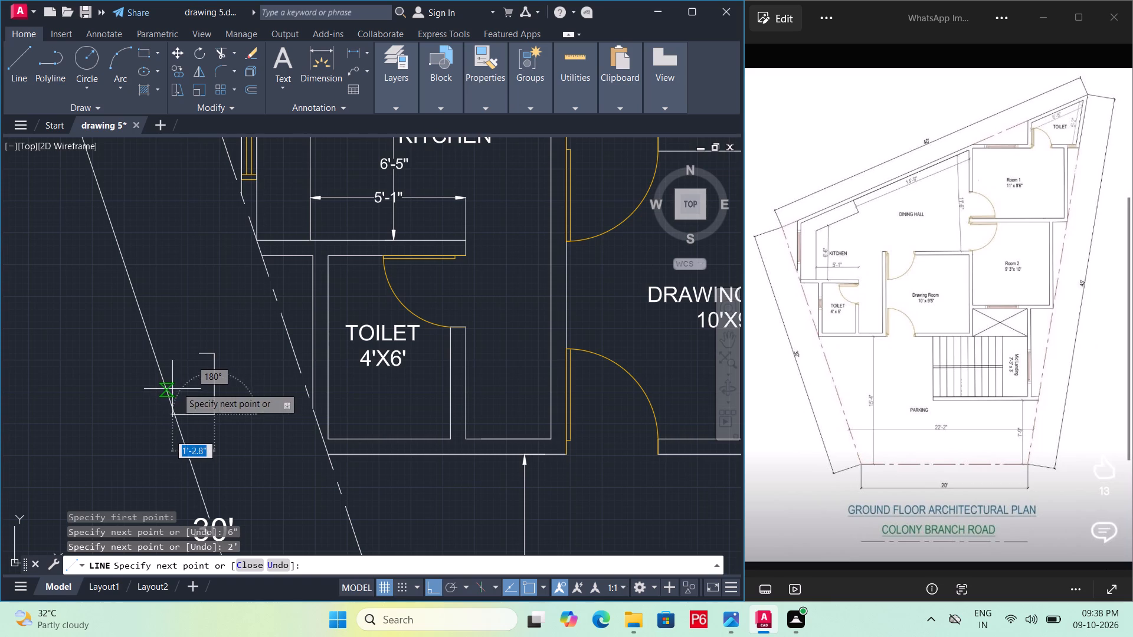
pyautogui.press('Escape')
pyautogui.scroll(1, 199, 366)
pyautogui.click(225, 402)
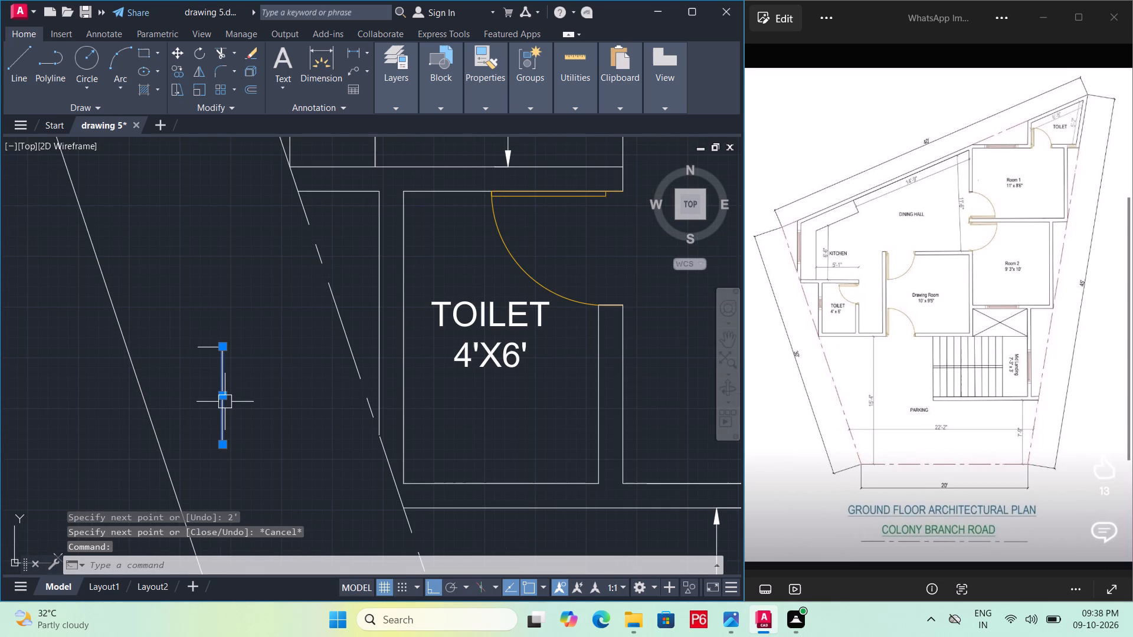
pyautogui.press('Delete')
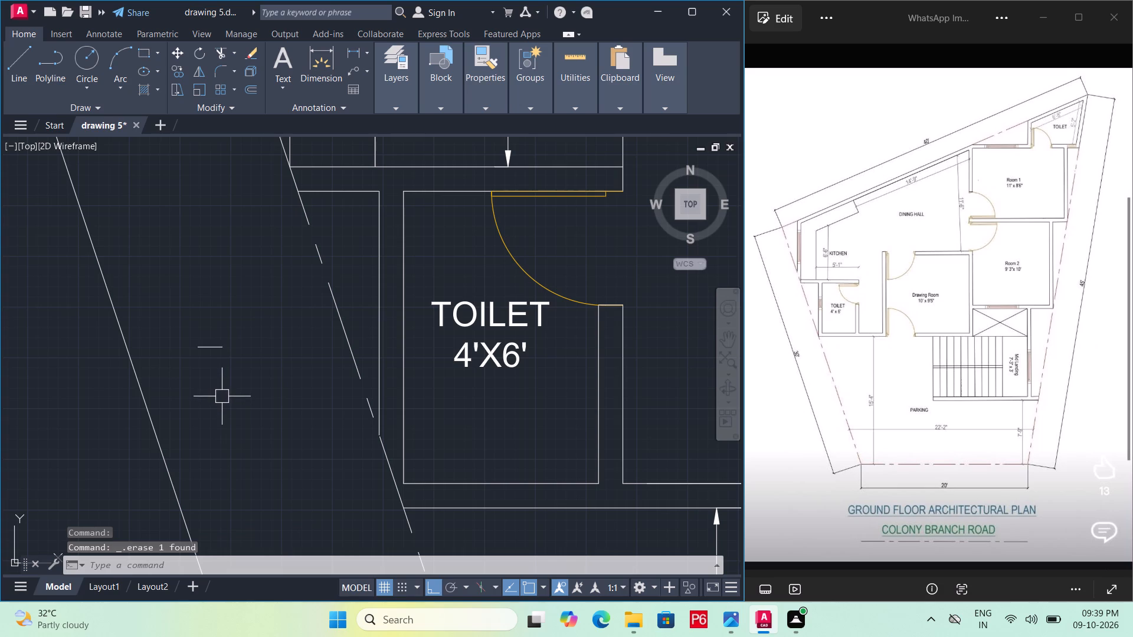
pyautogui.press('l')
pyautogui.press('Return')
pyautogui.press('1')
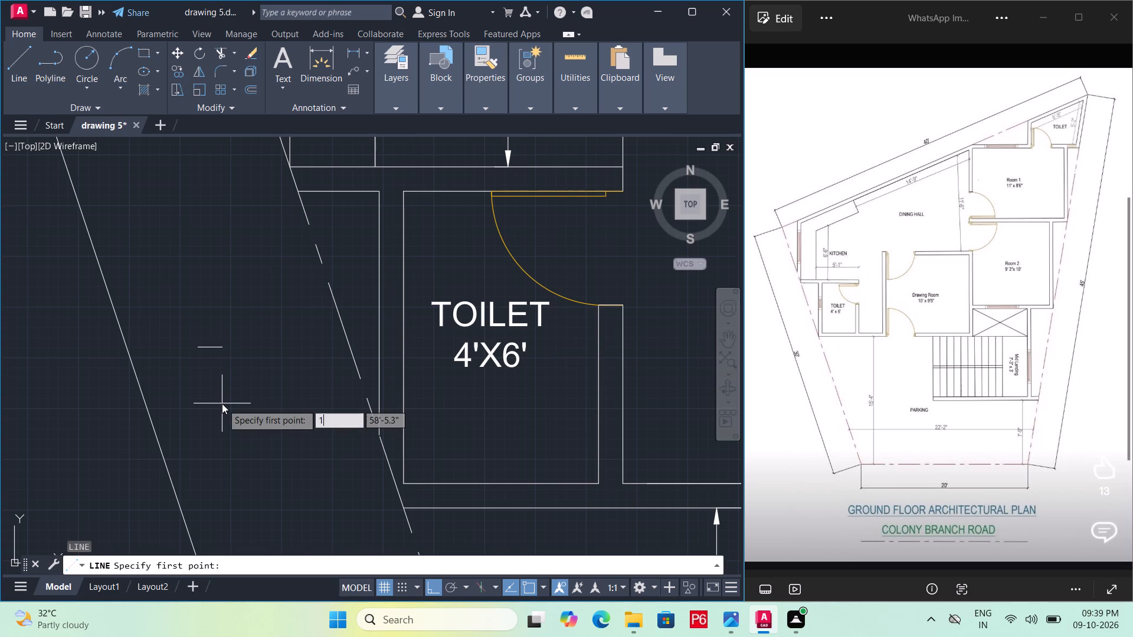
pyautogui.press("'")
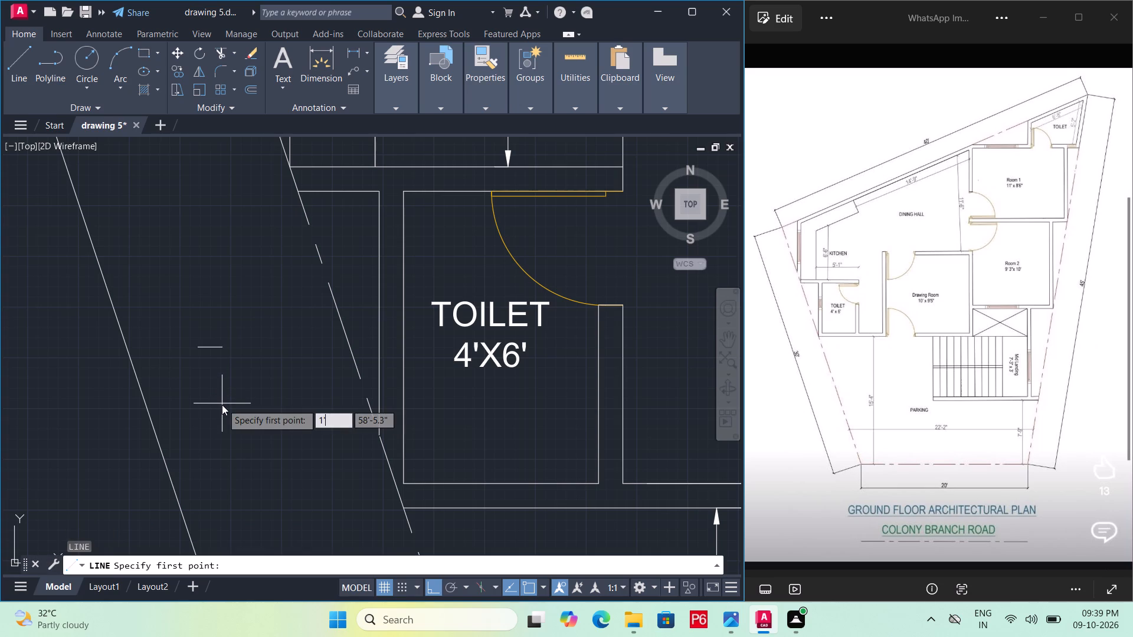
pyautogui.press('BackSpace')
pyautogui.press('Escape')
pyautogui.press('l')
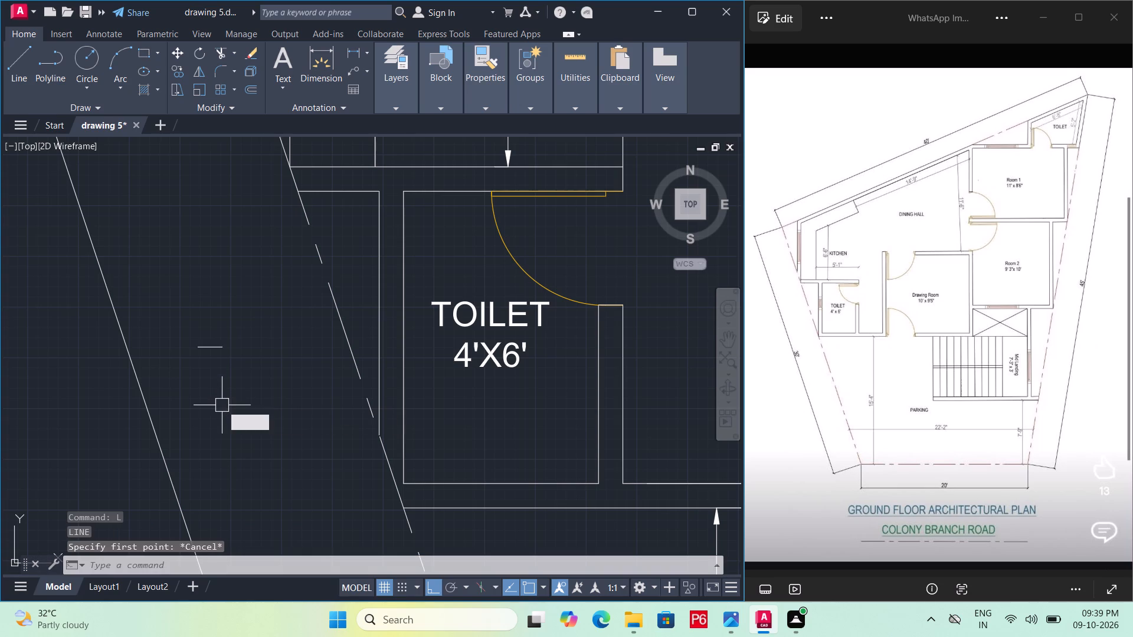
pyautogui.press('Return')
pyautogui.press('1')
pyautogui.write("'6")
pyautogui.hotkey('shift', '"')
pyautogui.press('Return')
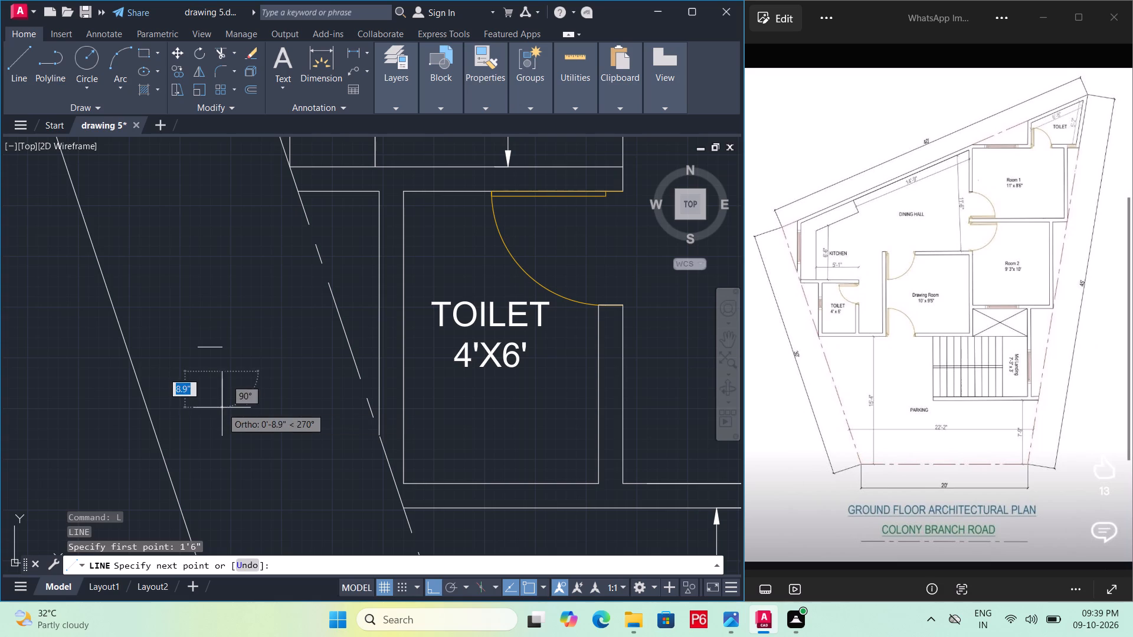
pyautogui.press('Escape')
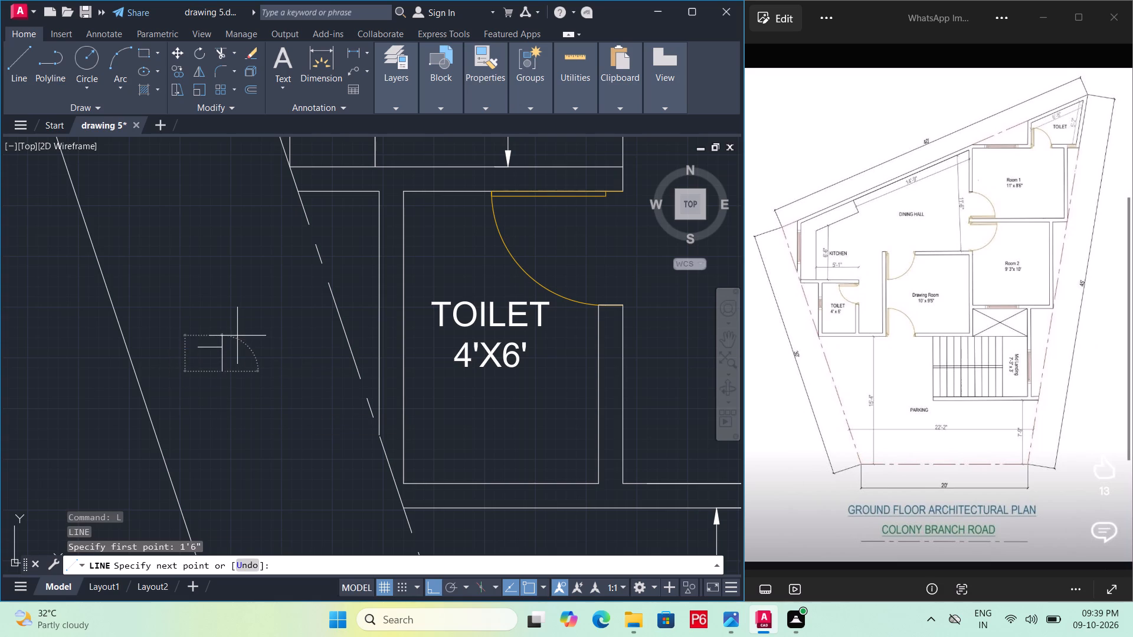
# Complete a 6" by 1'6" upright rectangle from the 6" line's end, drawing 1'6" down, 6" across and 1'6" back up.
pyautogui.write('L')
pyautogui.press('space')
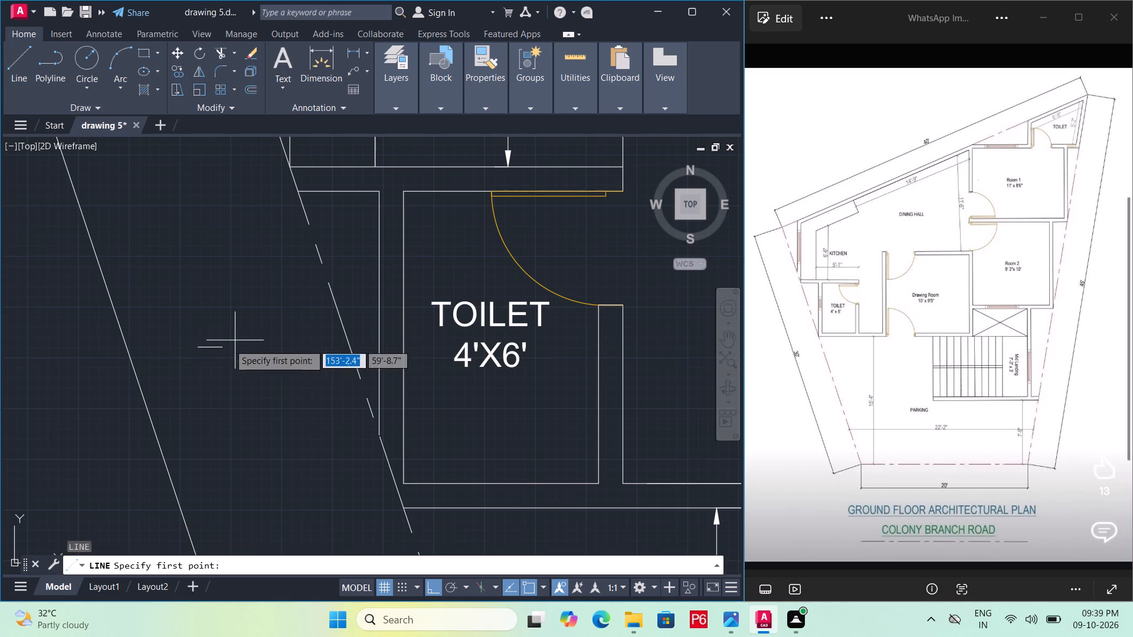
pyautogui.doubleClick(218, 351)
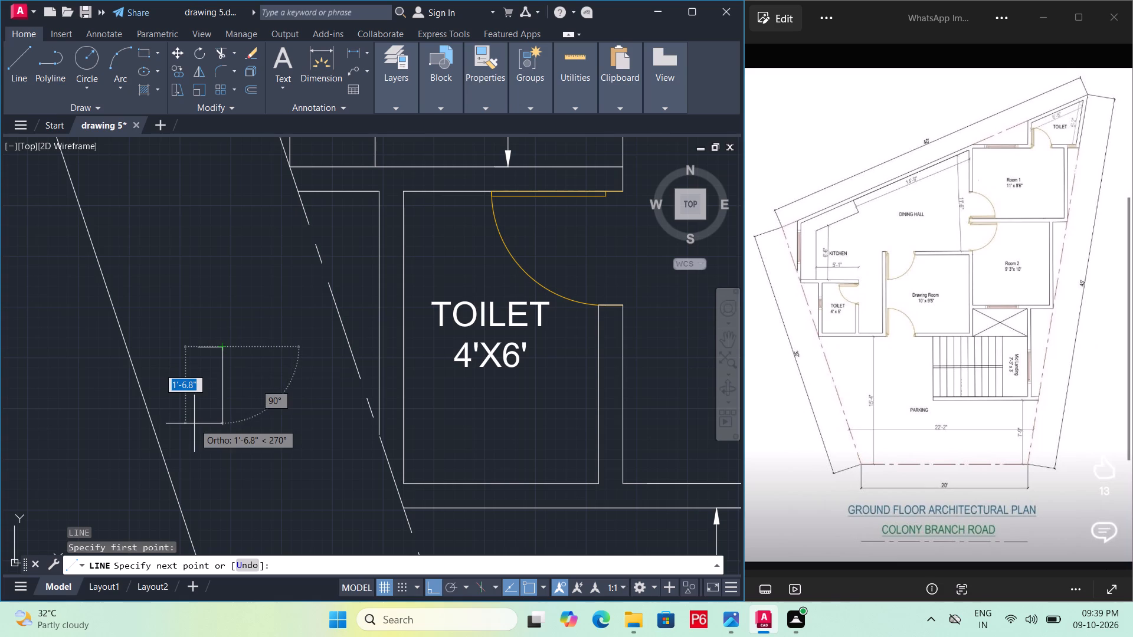
pyautogui.write("1'6")
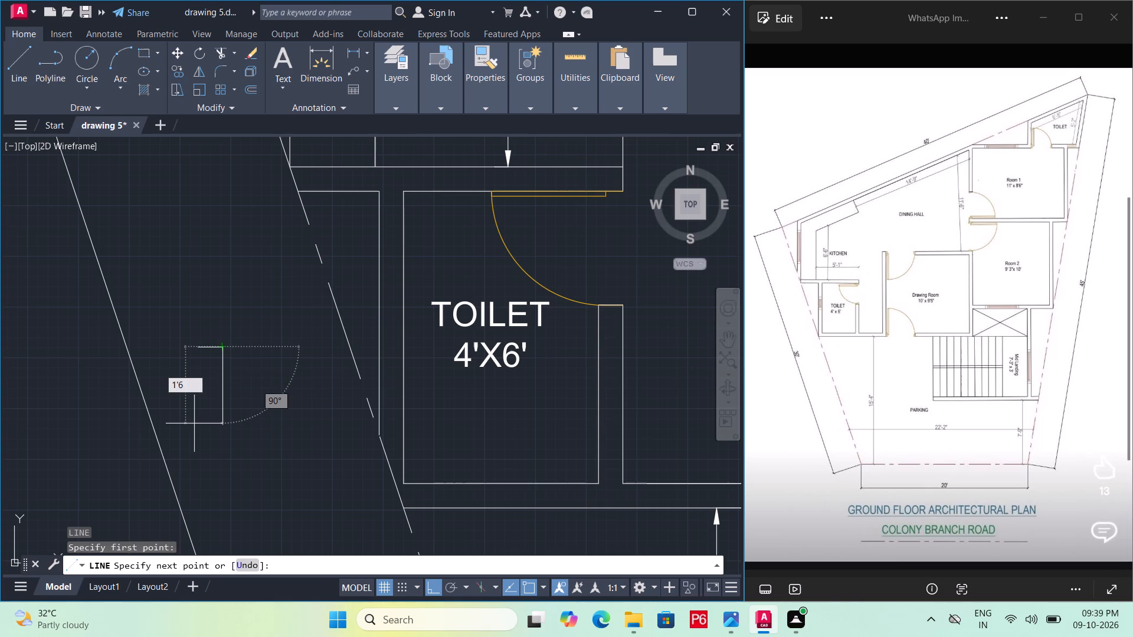
pyautogui.hotkey('shift', '"')
pyautogui.press('Return')
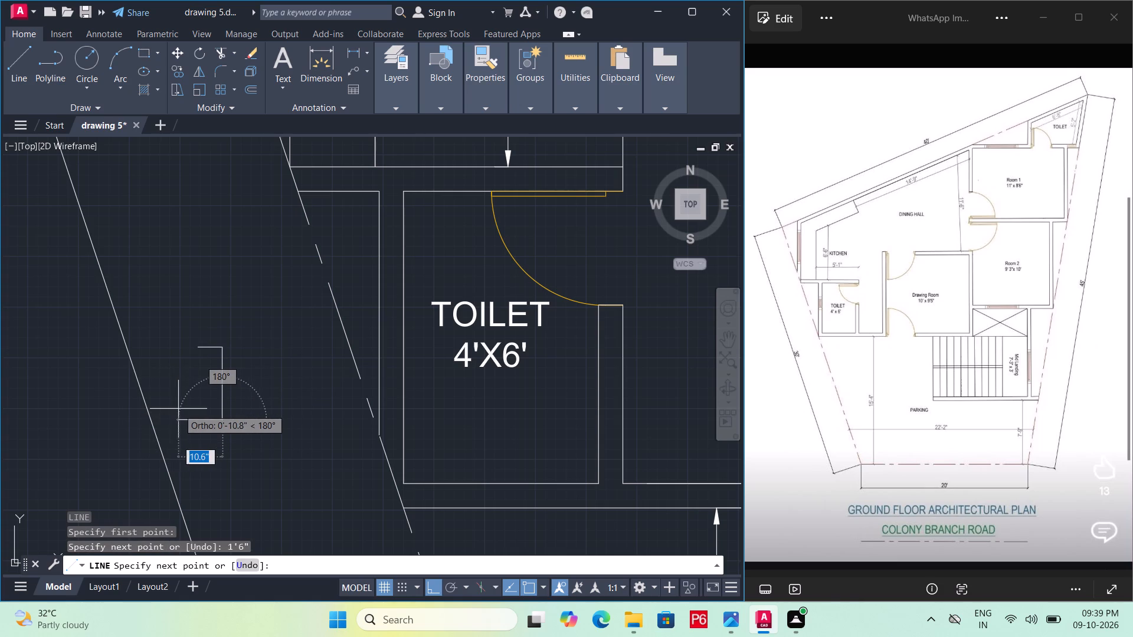
pyautogui.press('6')
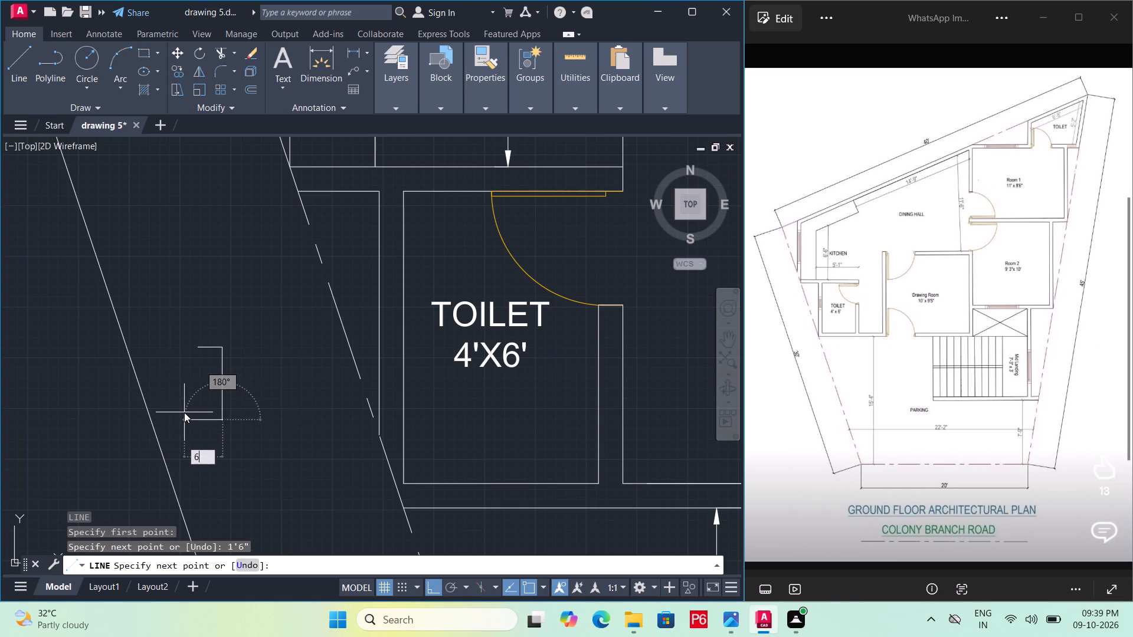
pyautogui.hotkey('shift', '"')
pyautogui.press('Return')
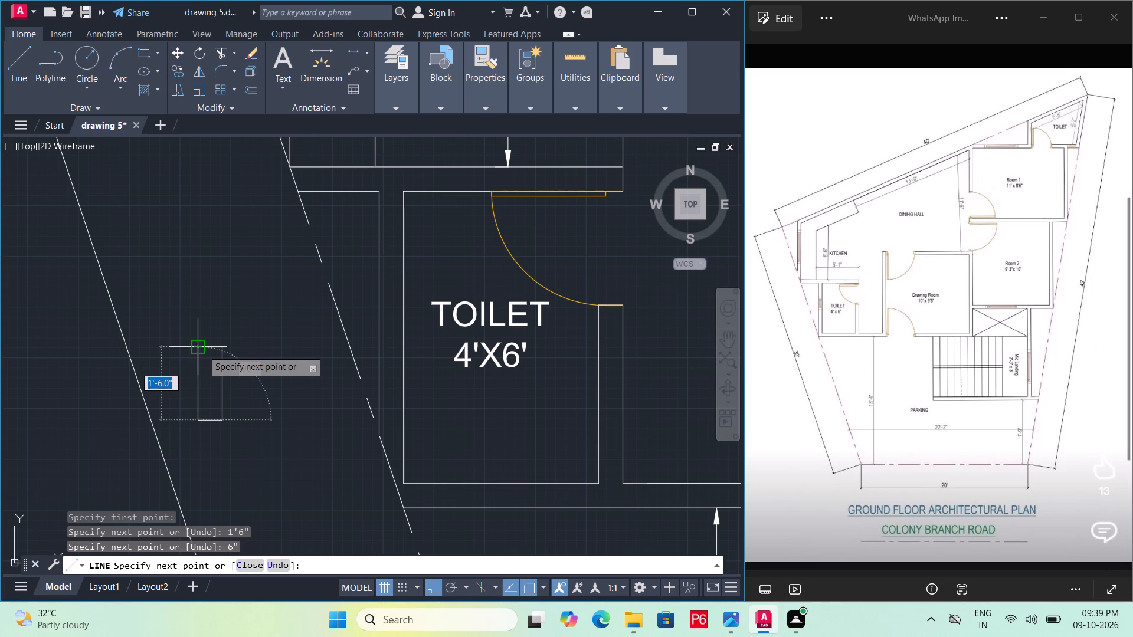
pyautogui.press('1')
pyautogui.write('\'6"')
pyautogui.press('Return')
pyautogui.press('Escape')
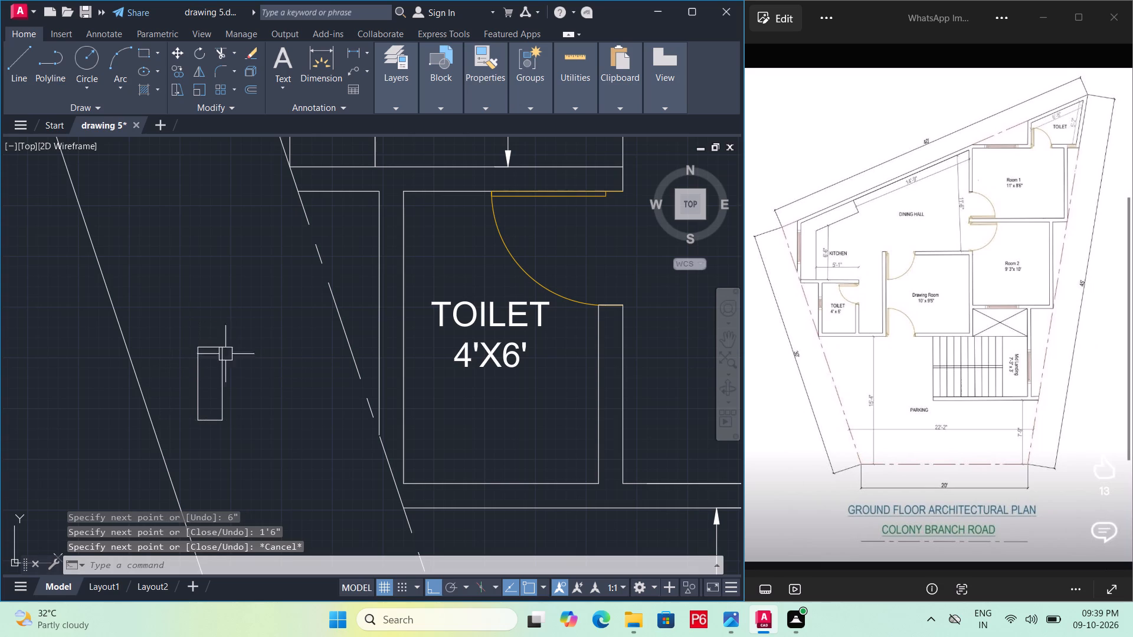
# Draw a vertical centre line between the midpoints of the small rectangle's short sides, and save the drawing.
pyautogui.moveTo(219, 365); pyautogui.dragTo(227, 341, button='middle')
pyautogui.write('L')
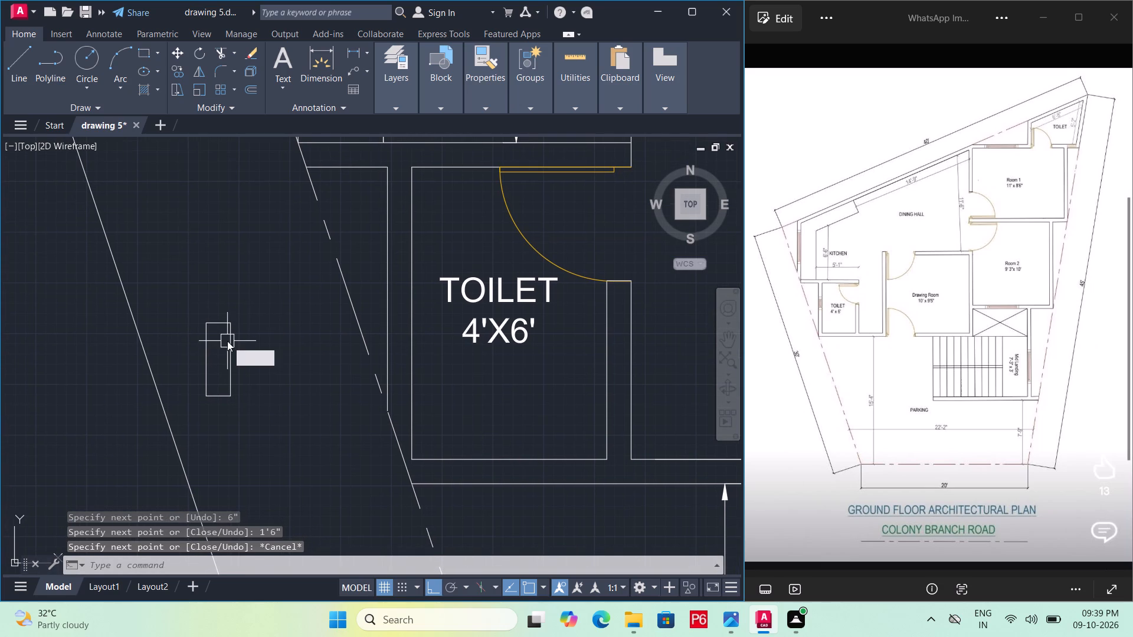
pyautogui.press('space')
pyautogui.scroll(1, 216, 393)
pyautogui.click(216, 393)
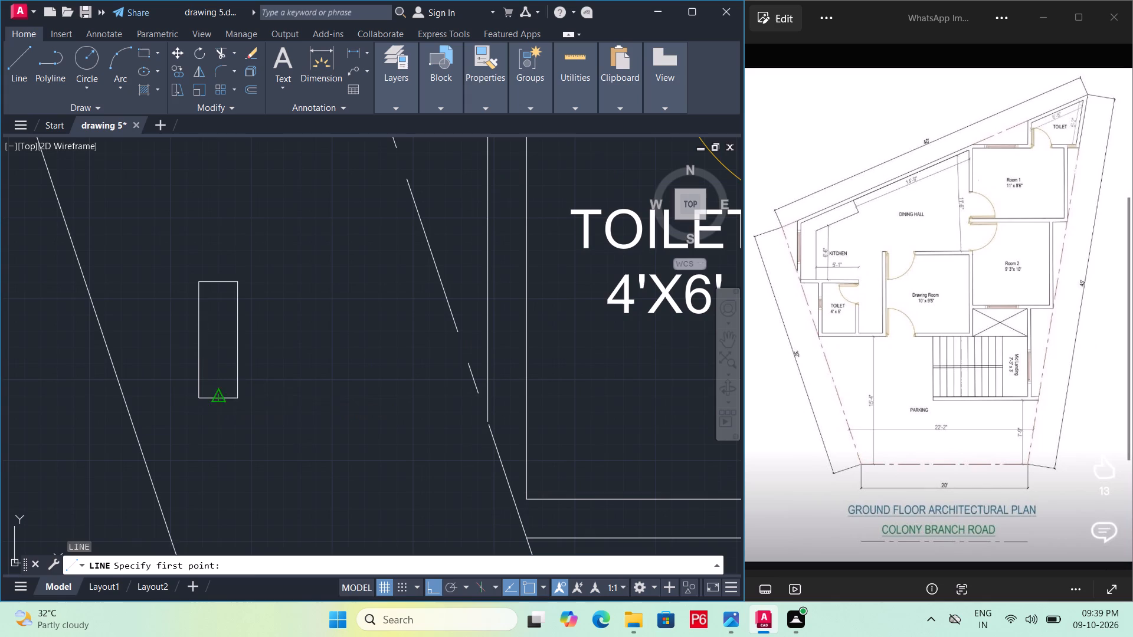
pyautogui.click(212, 278)
pyautogui.press('Escape')
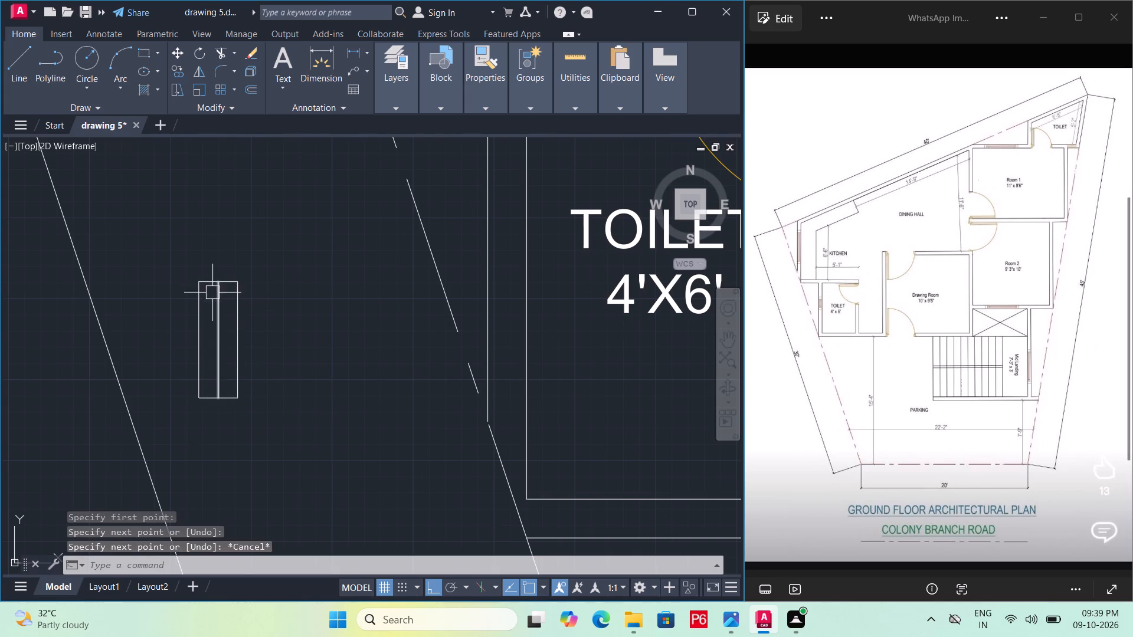
pyautogui.hotkey('ctrl', 's')
pyautogui.hotkey('ctrl', 's')
# Assign the small rectangle's centre line and two short sides to the yellow layer used for the windows, and save the drawing.
pyautogui.scroll(-1, 217, 307)
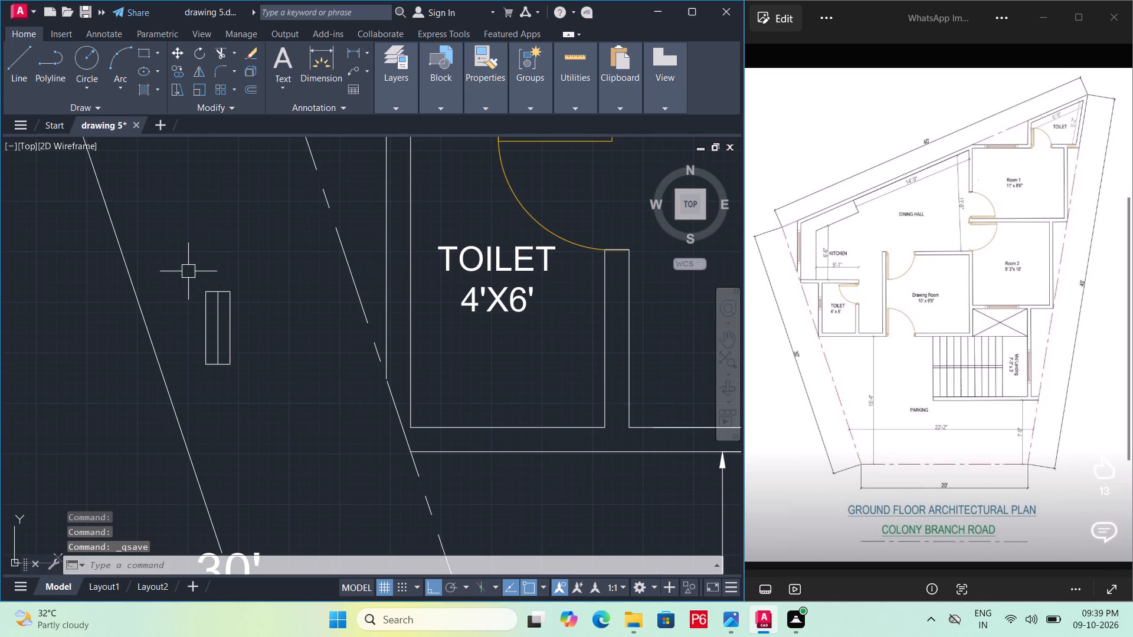
pyautogui.scroll(1, 215, 306)
pyautogui.click(215, 306)
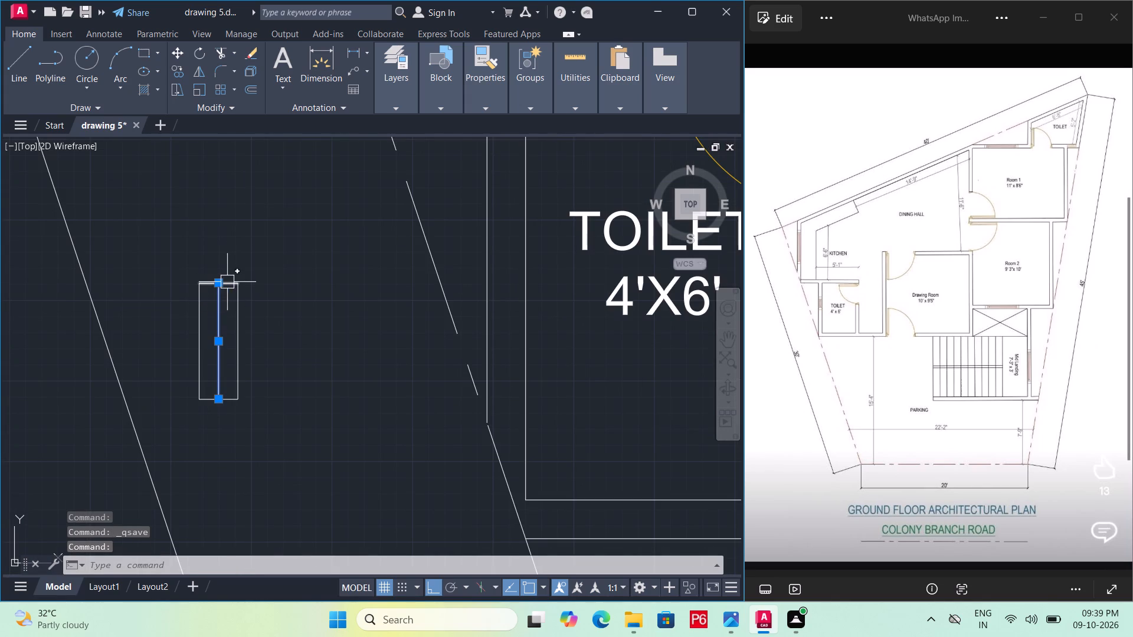
pyautogui.click(228, 282)
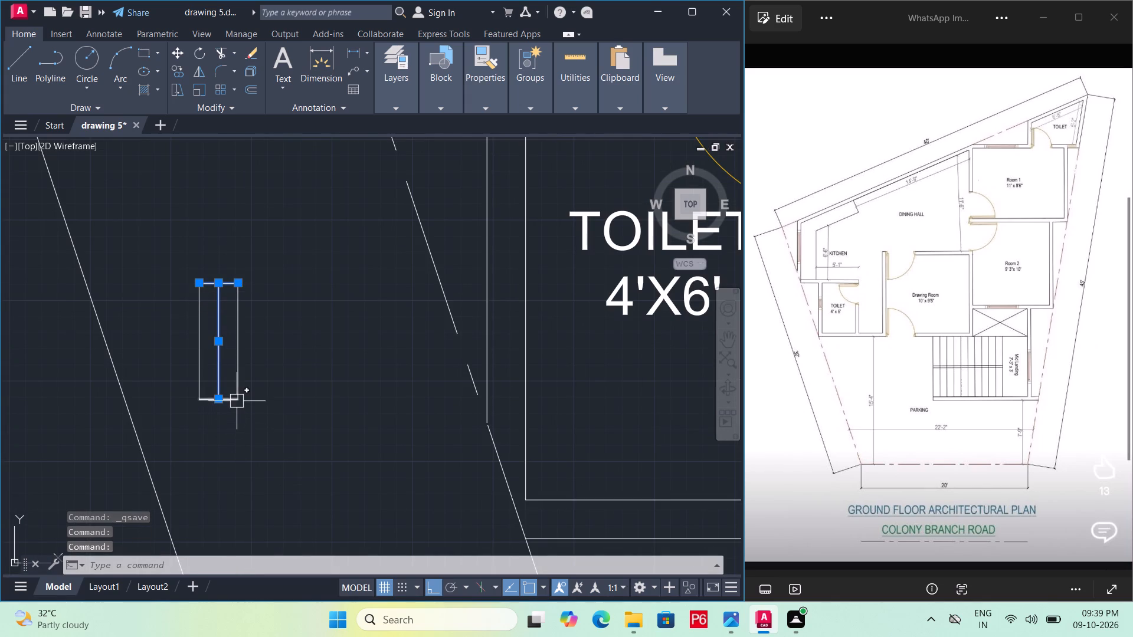
pyautogui.click(230, 400)
pyautogui.click(405, 103)
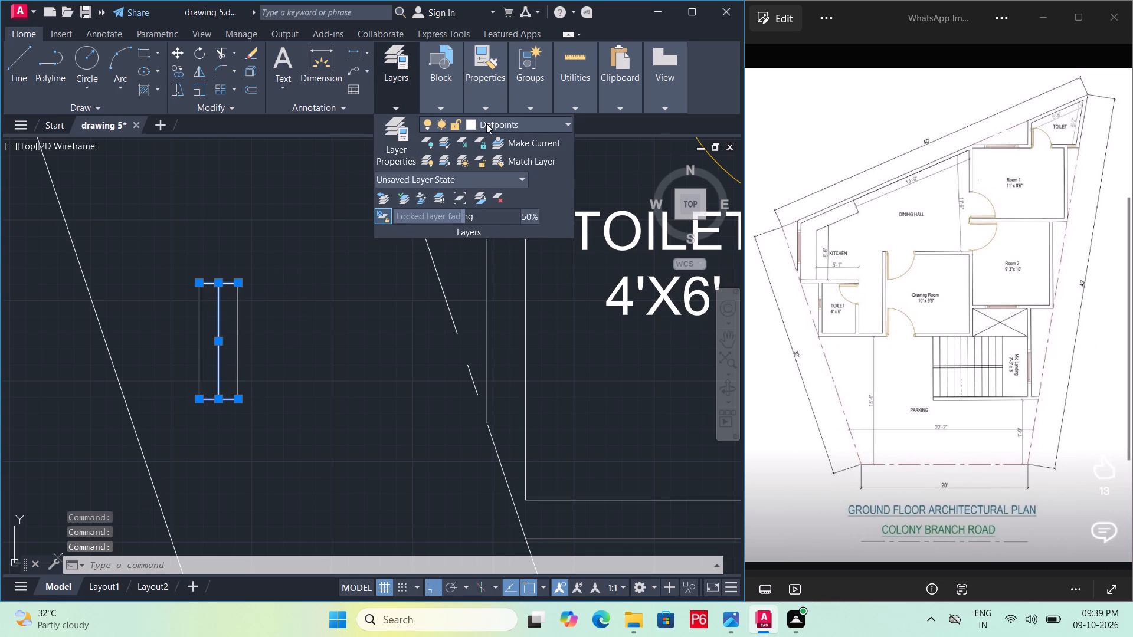
pyautogui.click(486, 123)
pyautogui.click(492, 173)
pyautogui.press('Escape')
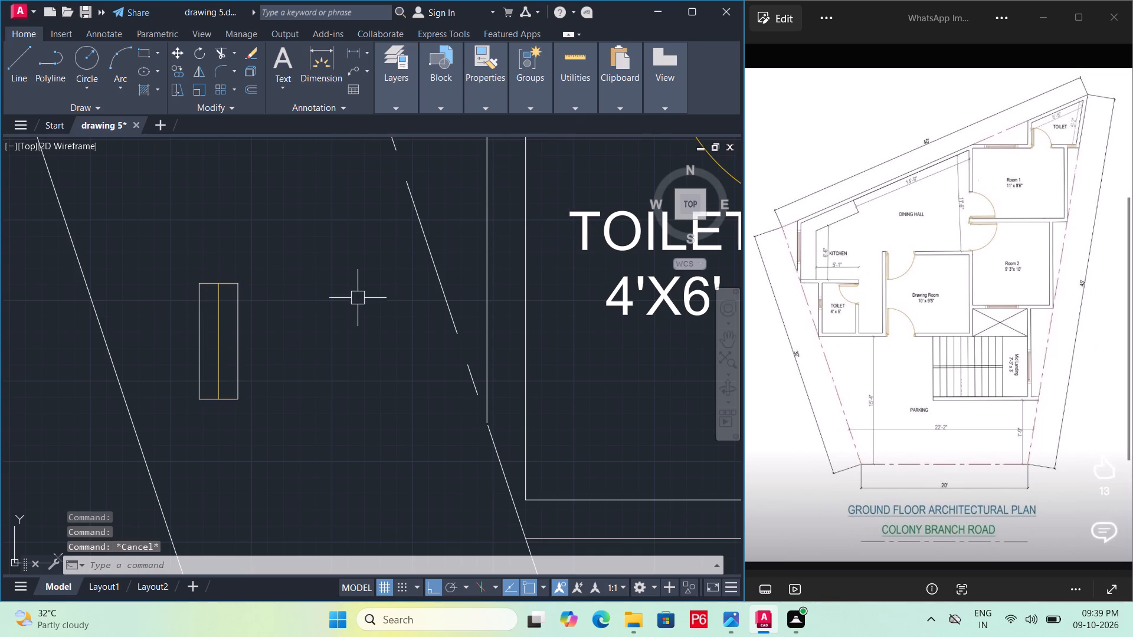
pyautogui.hotkey('ctrl', 's')
pyautogui.hotkey('ctrl', 's')
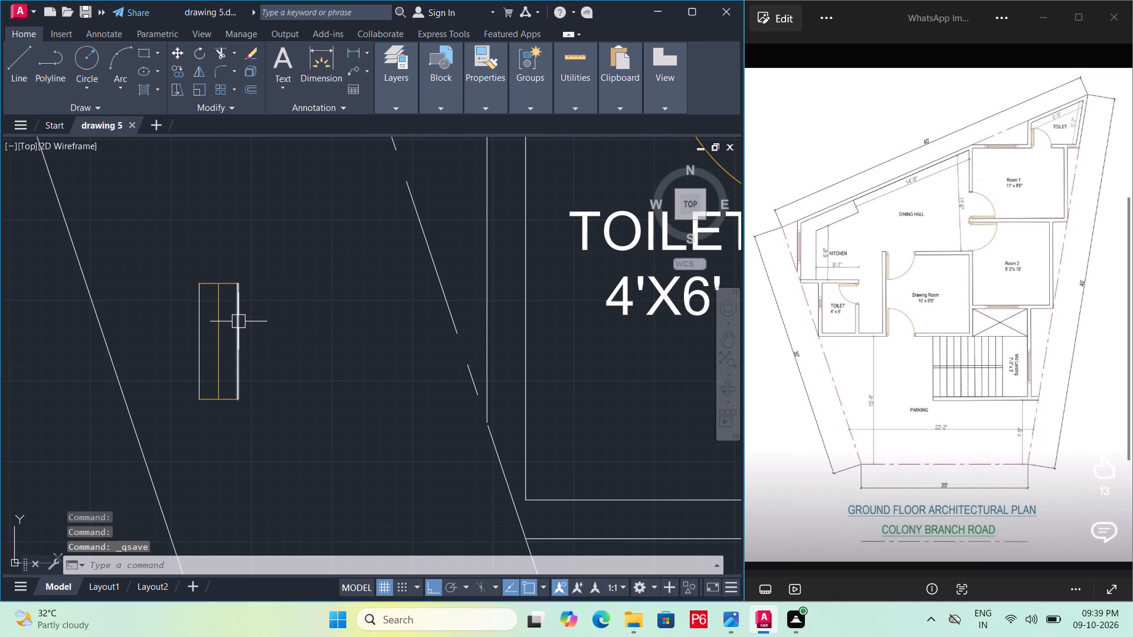
# Convert the five lines of the small toilet window into a block named VENTILATION.
pyautogui.click(238, 321)
pyautogui.press('Escape')
pyautogui.click(181, 266)
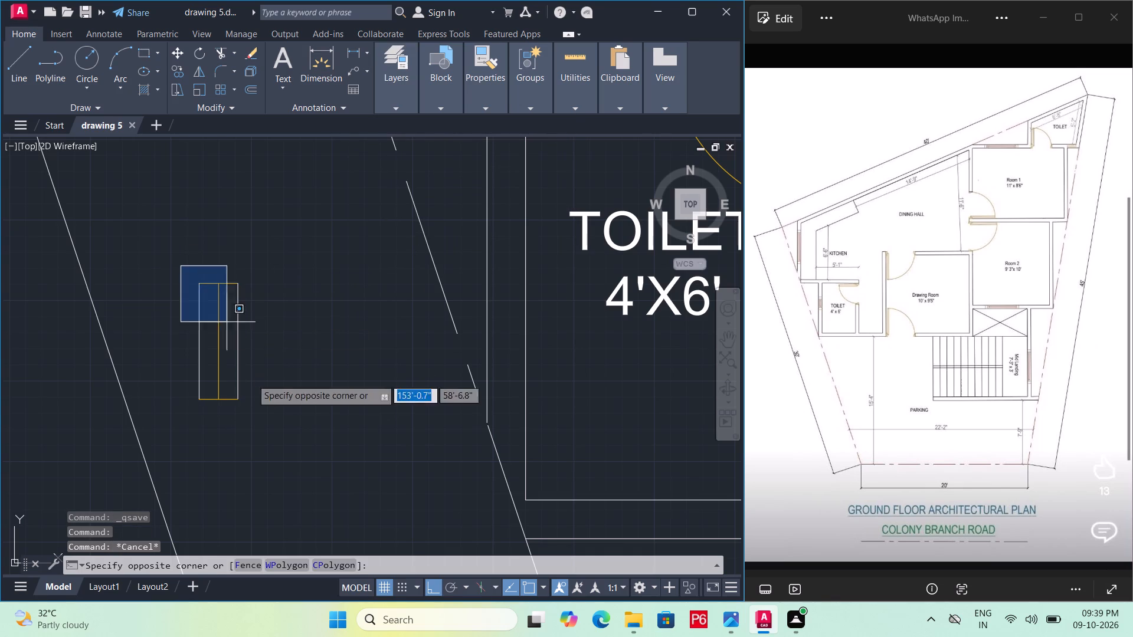
pyautogui.click(282, 422)
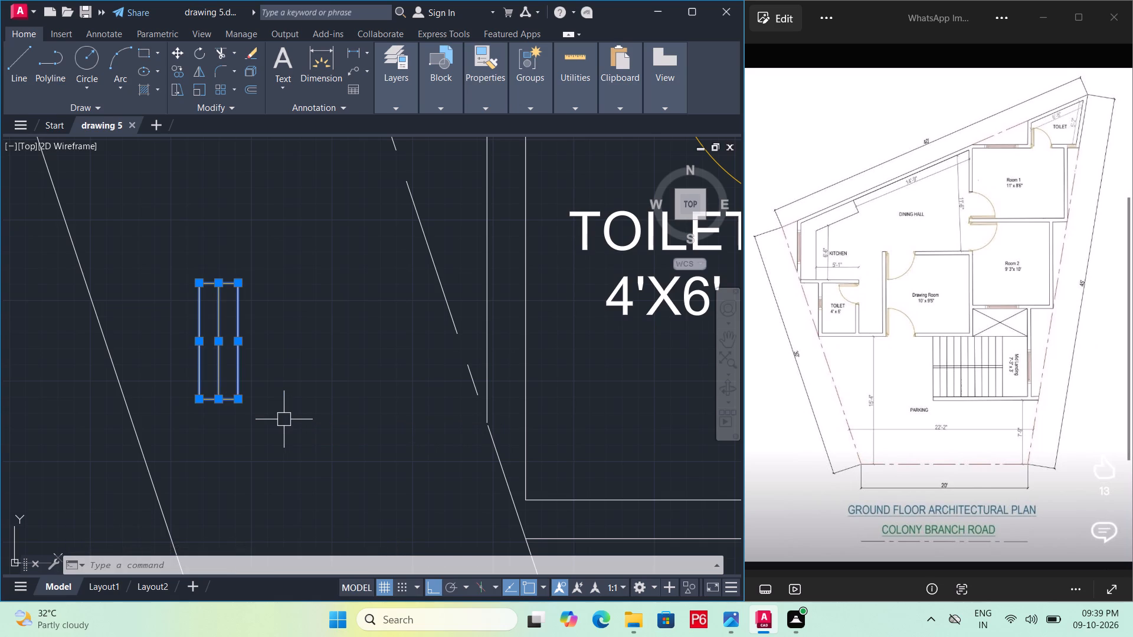
pyautogui.write('B')
pyautogui.press('space')
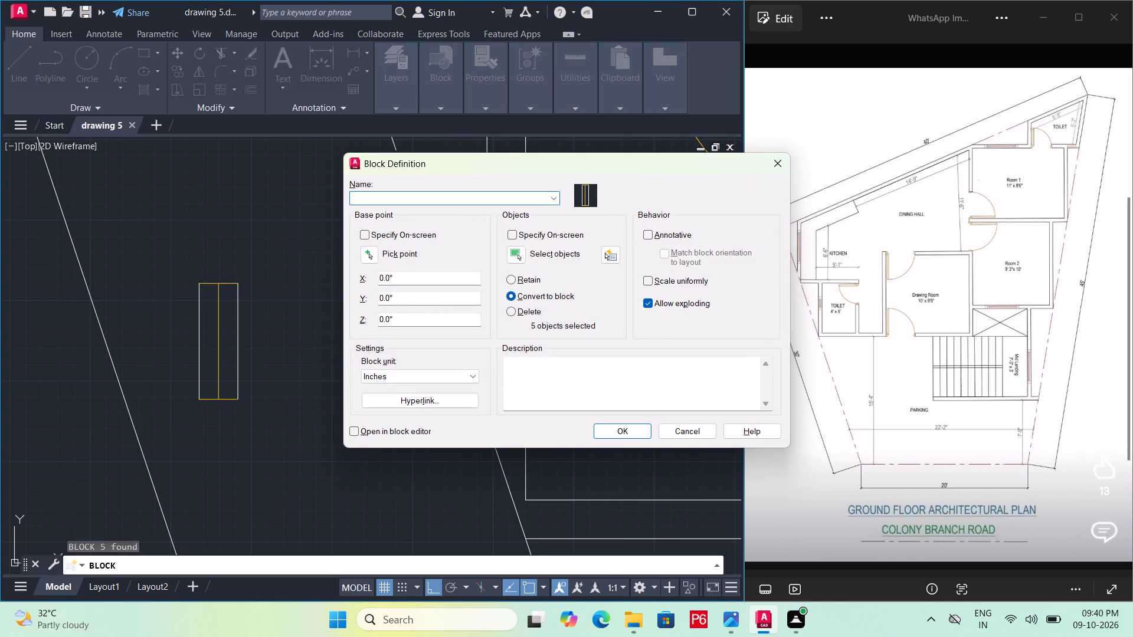
pyautogui.press('v')
pyautogui.press('e')
pyautogui.write('NT')
pyautogui.press('i')
pyautogui.press('l')
pyautogui.press('a')
pyautogui.press('t')
pyautogui.write('ION')
pyautogui.press('space')
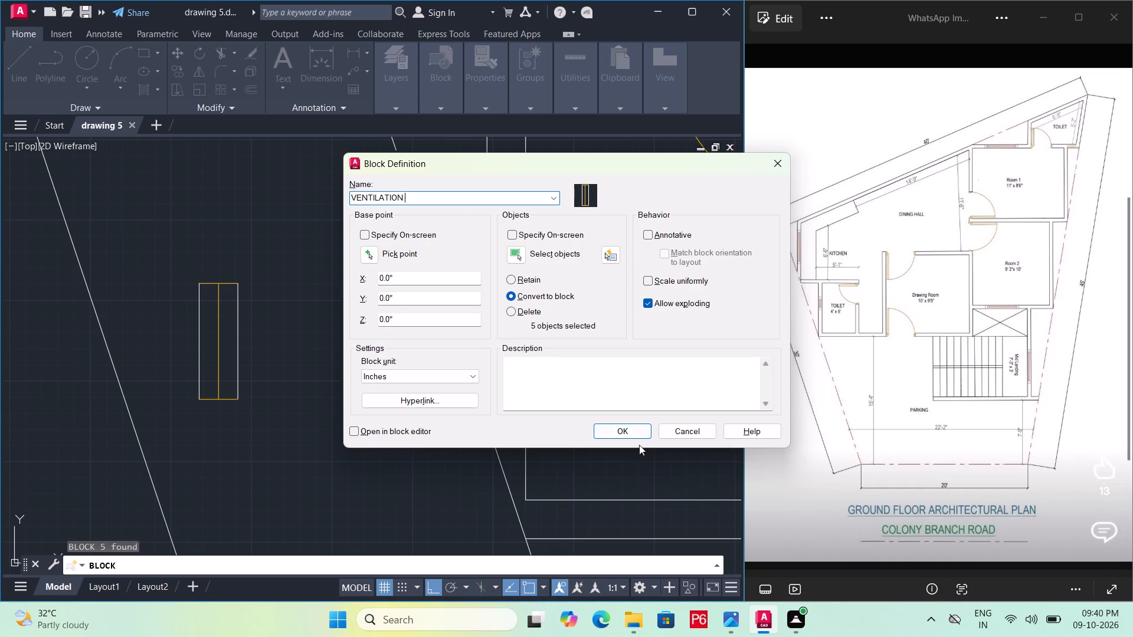
pyautogui.click(633, 433)
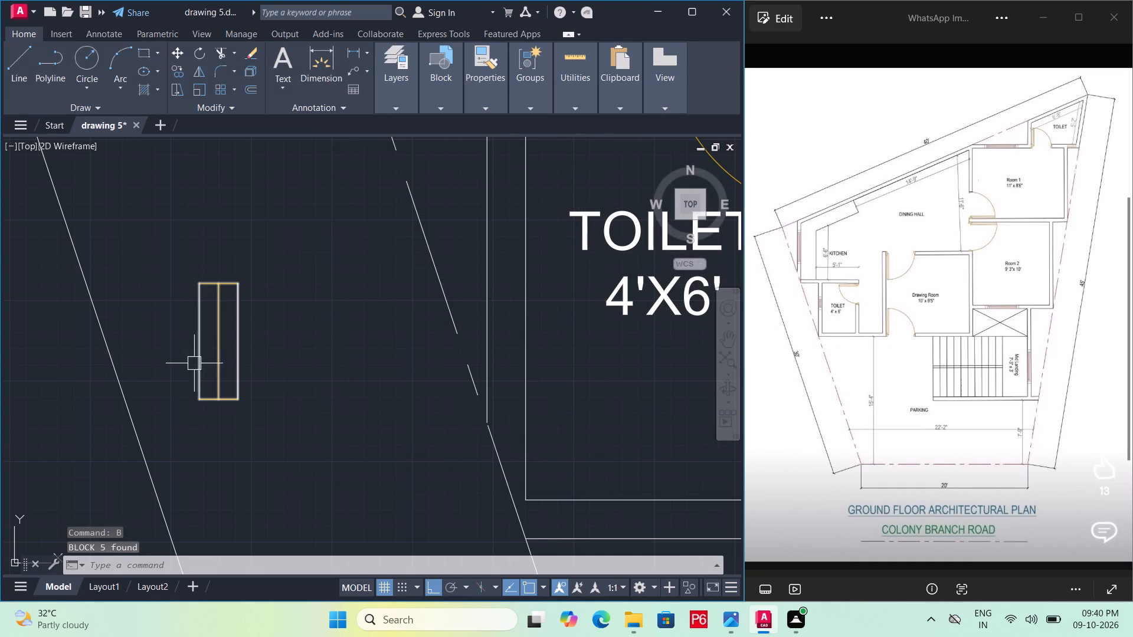
# Copy the VENTILATION block by its long side's midpoint onto the inner face midpoint of the 4'X6' toilet's outer wall.
pyautogui.click(212, 375)
pyautogui.click(220, 380)
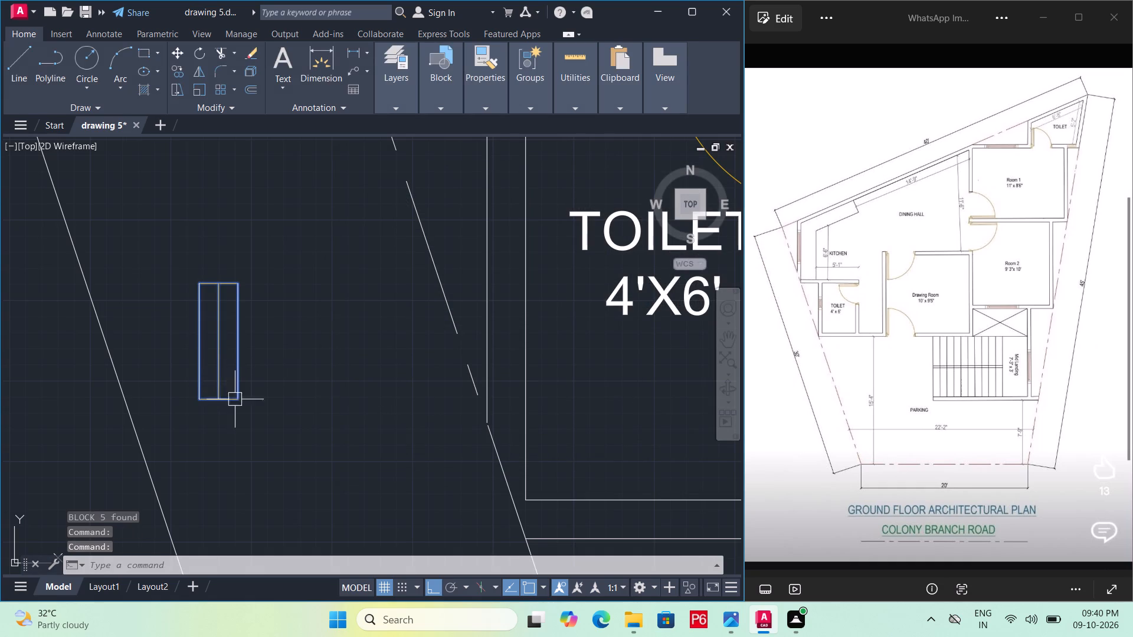
pyautogui.press('Escape')
pyautogui.click(236, 392)
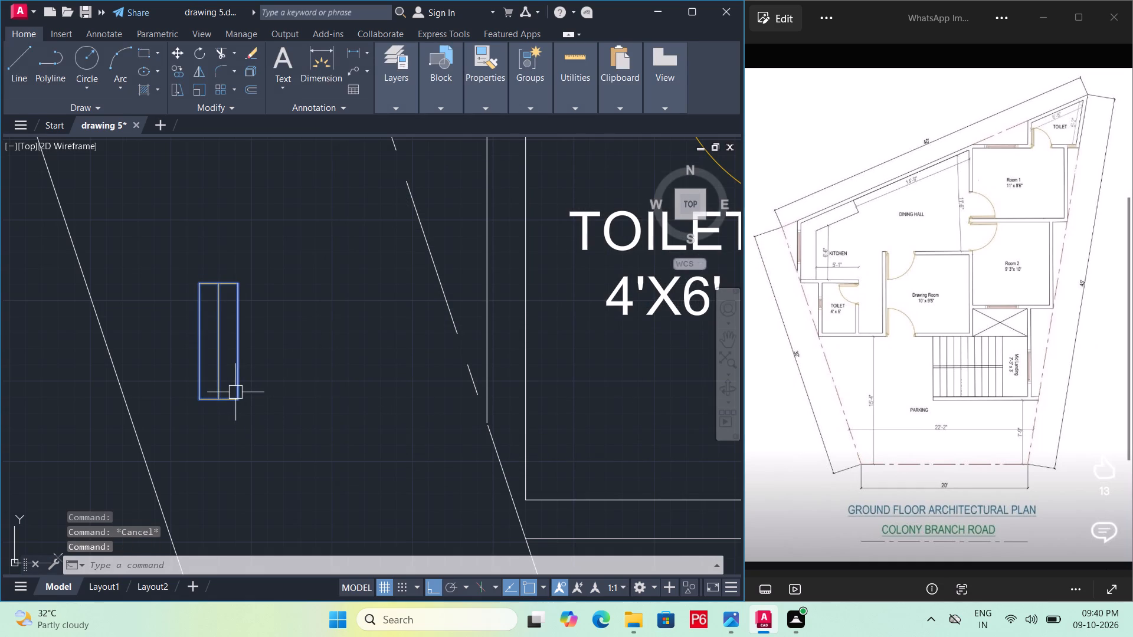
pyautogui.press('c')
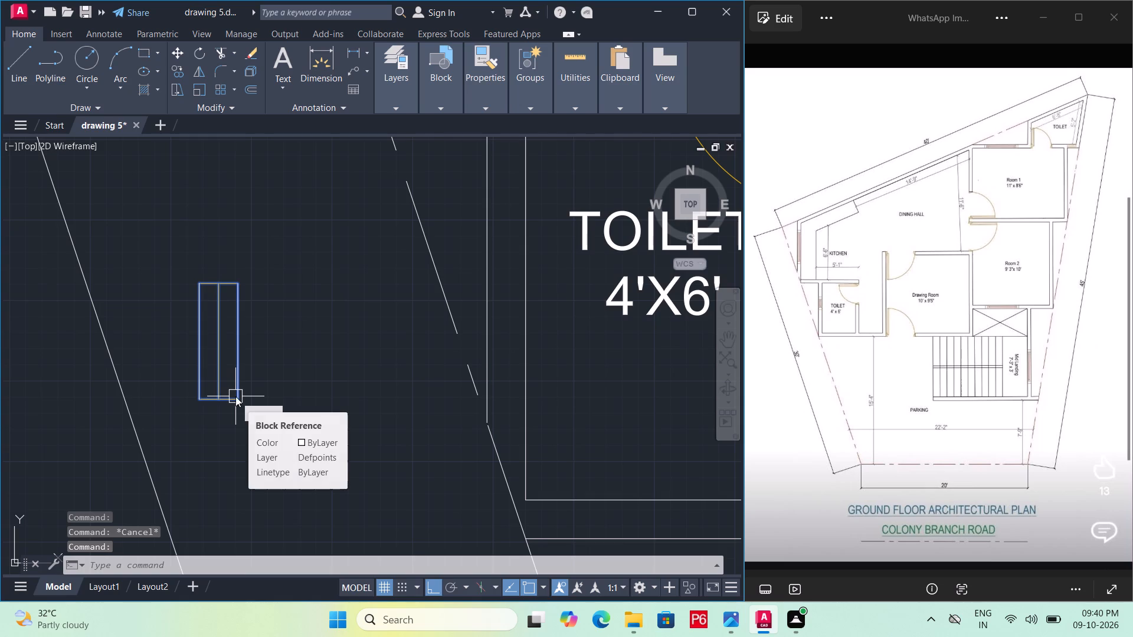
pyautogui.write('O')
pyautogui.press('space')
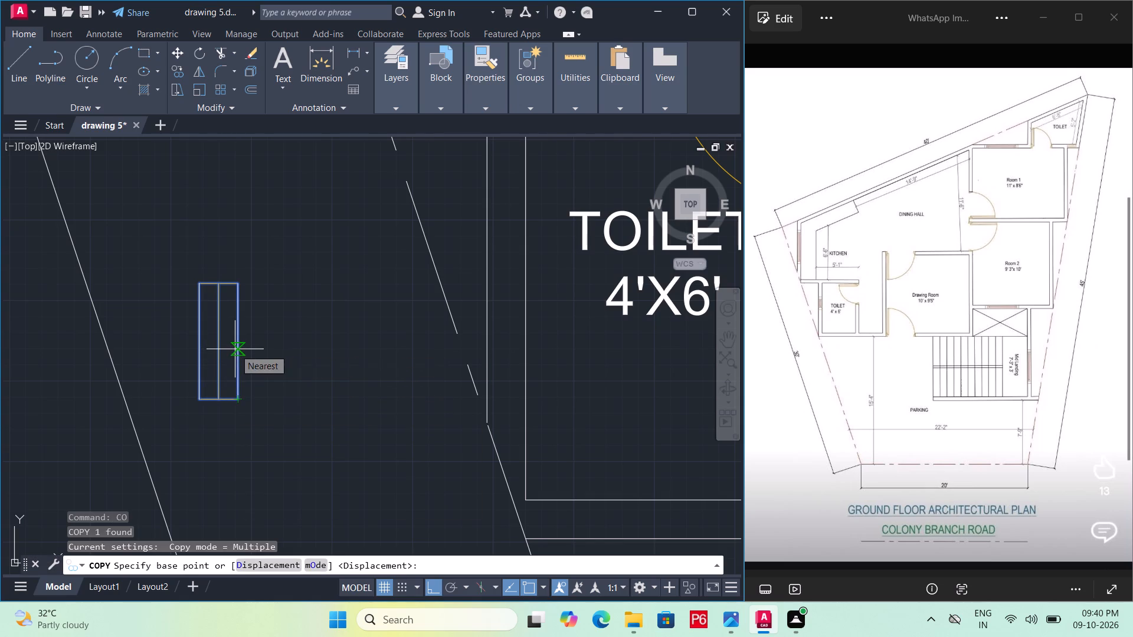
pyautogui.click(241, 340)
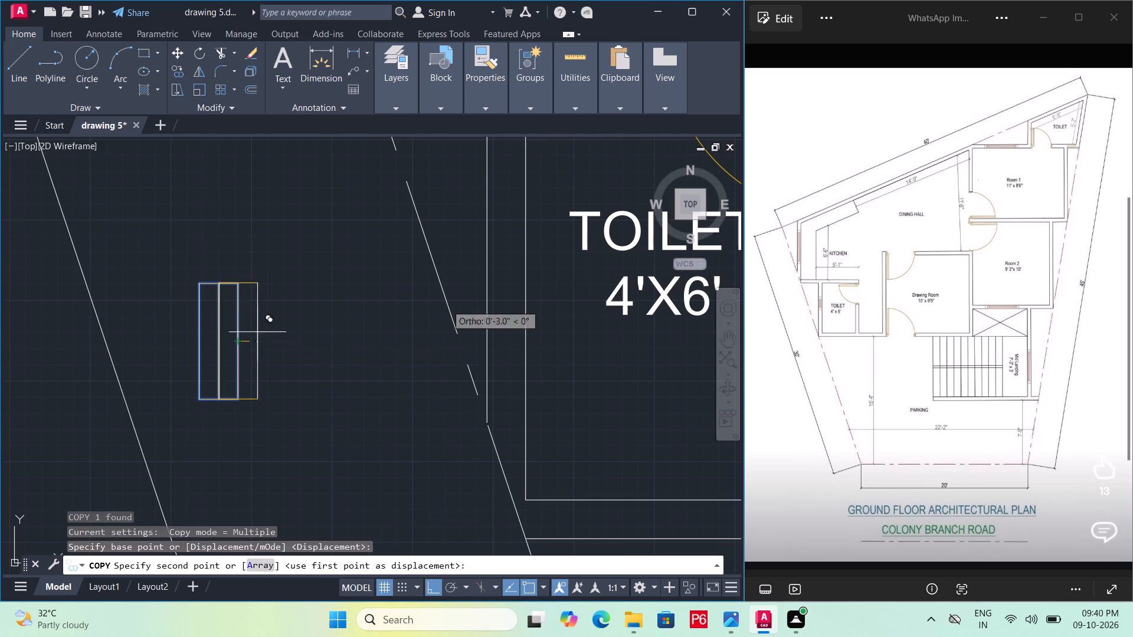
pyautogui.moveTo(517, 271); pyautogui.dragTo(435, 331, button='middle')
pyautogui.scroll(-1, 424, 334)
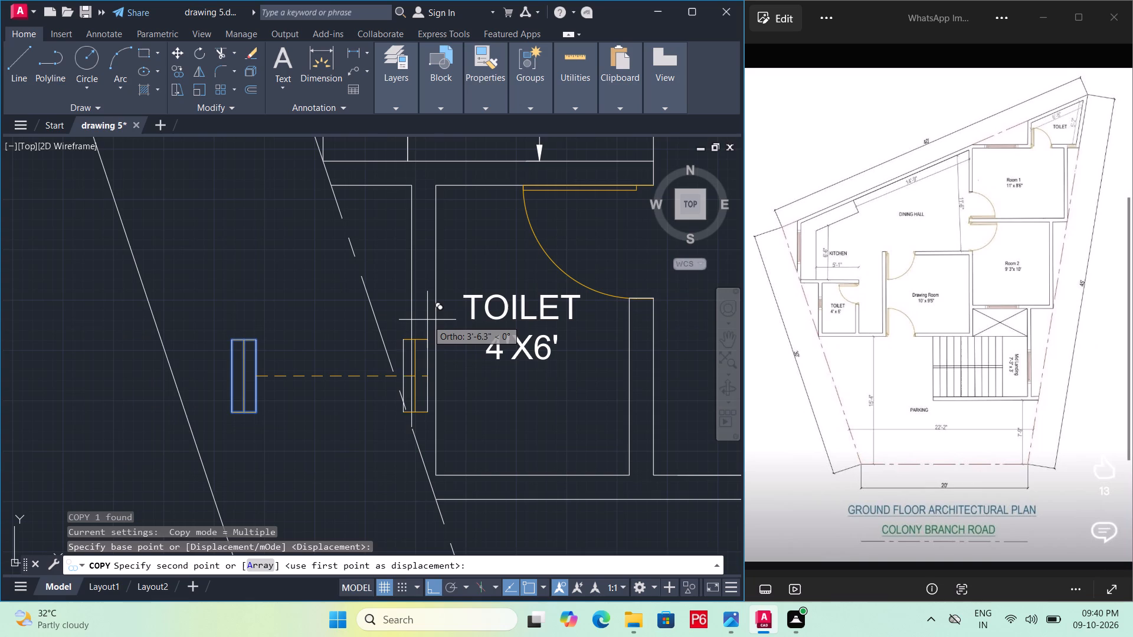
pyautogui.press('F8')
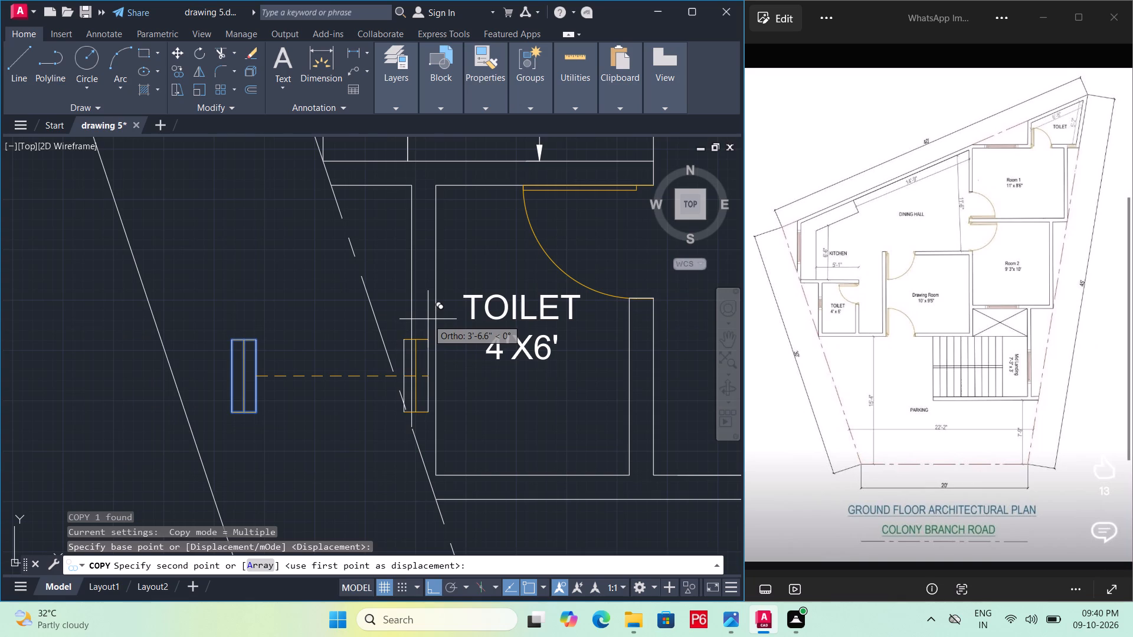
pyautogui.click(433, 333)
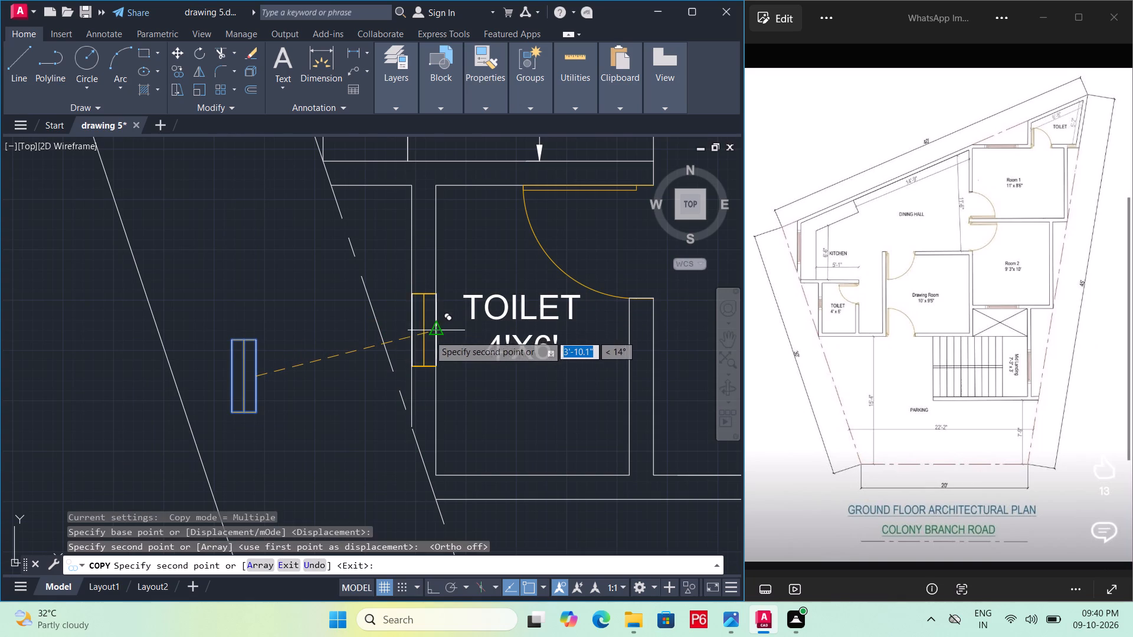
# Place another copy of the VENTILATION block in the open space outside the dashed boundary, just below the toilet beside Room 1.
pyautogui.moveTo(399, 342); pyautogui.dragTo(264, 329, button='middle')
pyautogui.press('Escape')
pyautogui.scroll(-1, 263, 329)
pyautogui.scroll(-2, 362, 336)
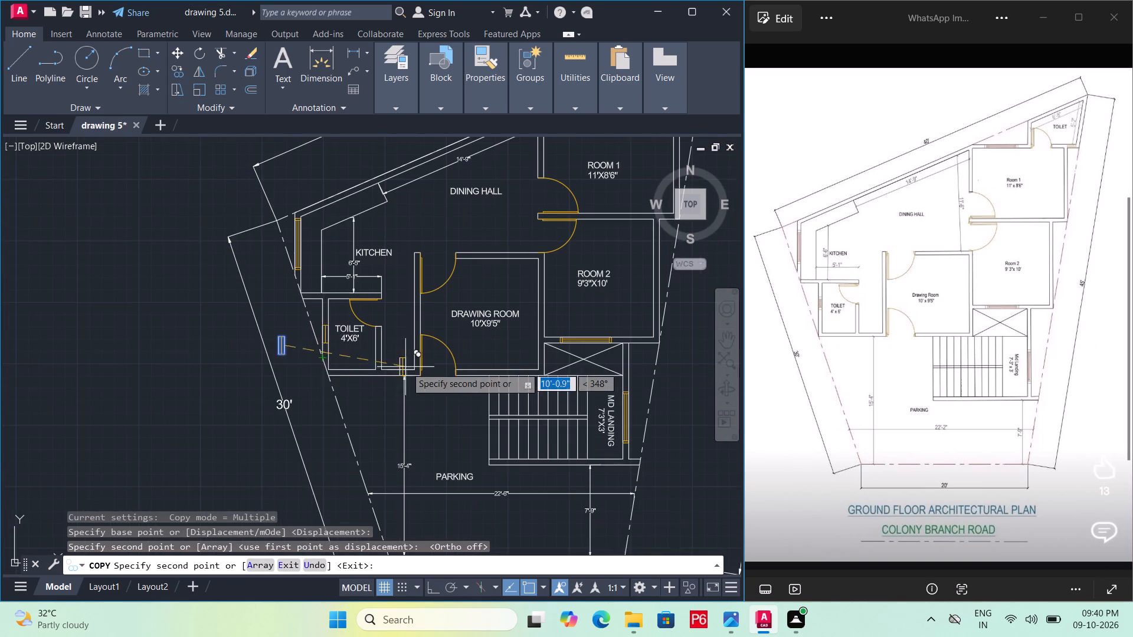
pyautogui.moveTo(406, 367); pyautogui.dragTo(230, 415, button='middle')
pyautogui.moveTo(536, 189); pyautogui.dragTo(457, 342, button='middle')
pyautogui.scroll(2, 434, 320)
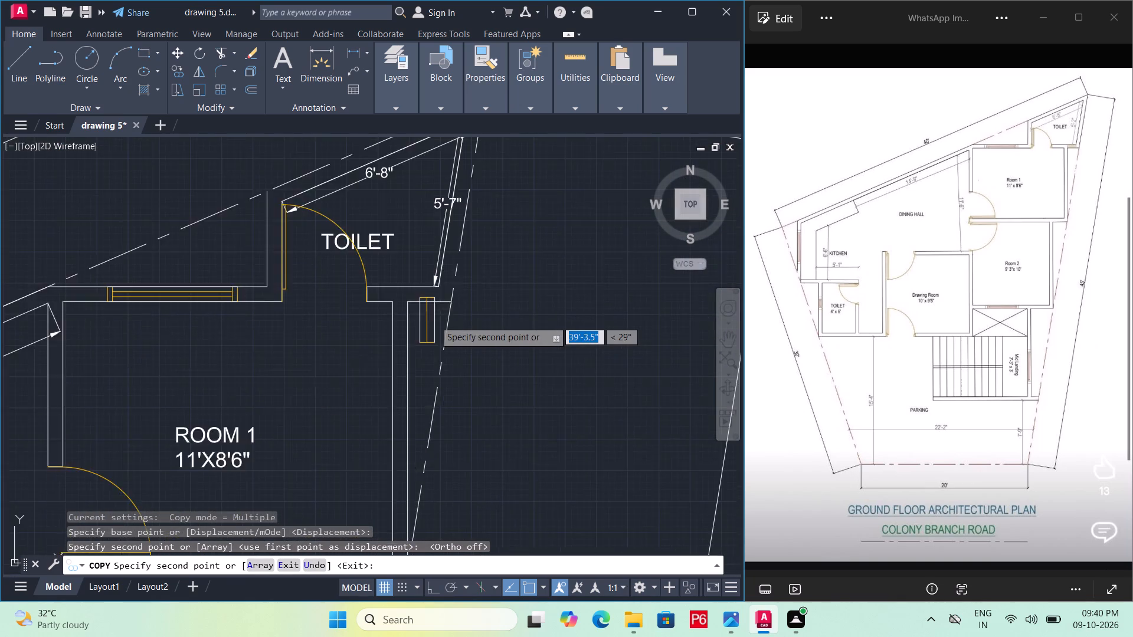
pyautogui.scroll(1, 434, 320)
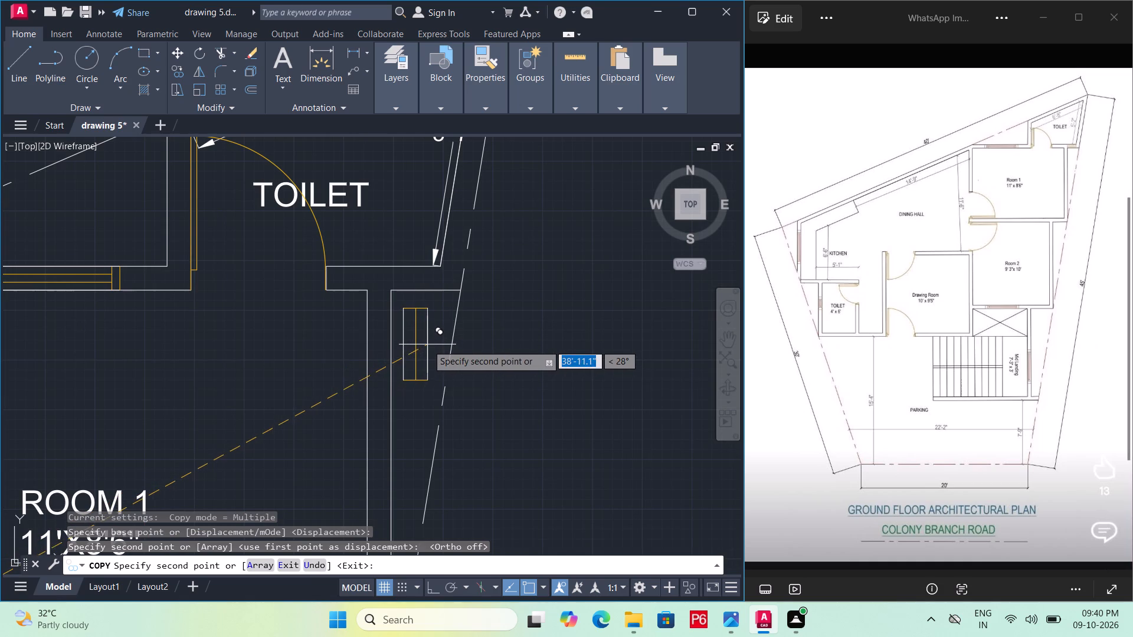
pyautogui.click(516, 352)
pyautogui.press('Escape')
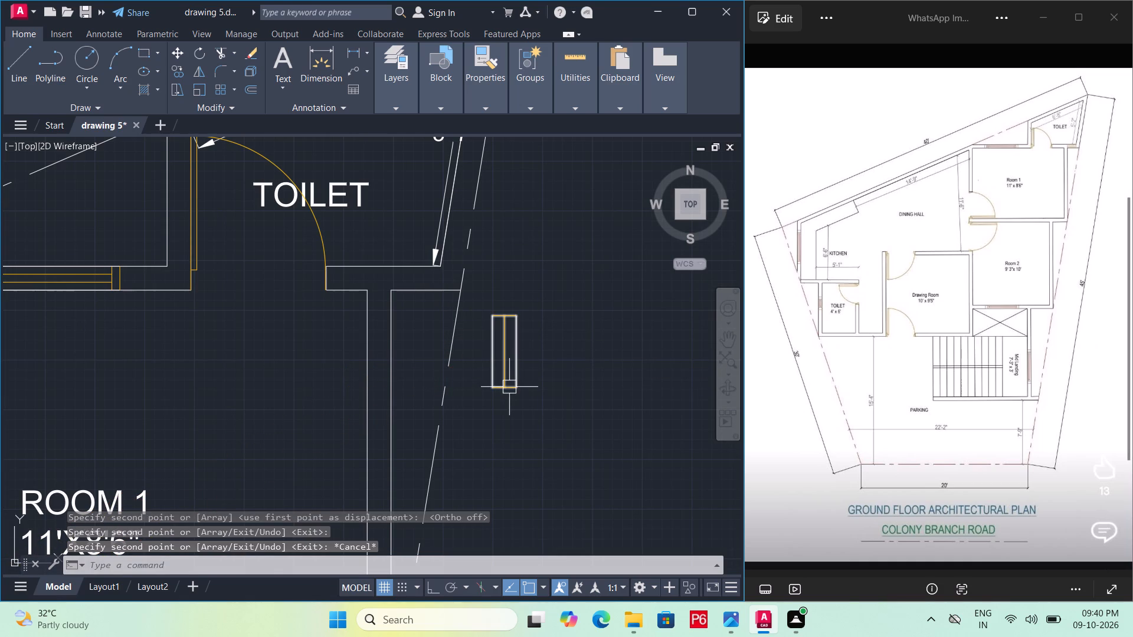
# Rotate the new VENTILATION copy 270° about its lower corner so it lies horizontally.
pyautogui.click(509, 387)
pyautogui.write('RO')
pyautogui.press('space')
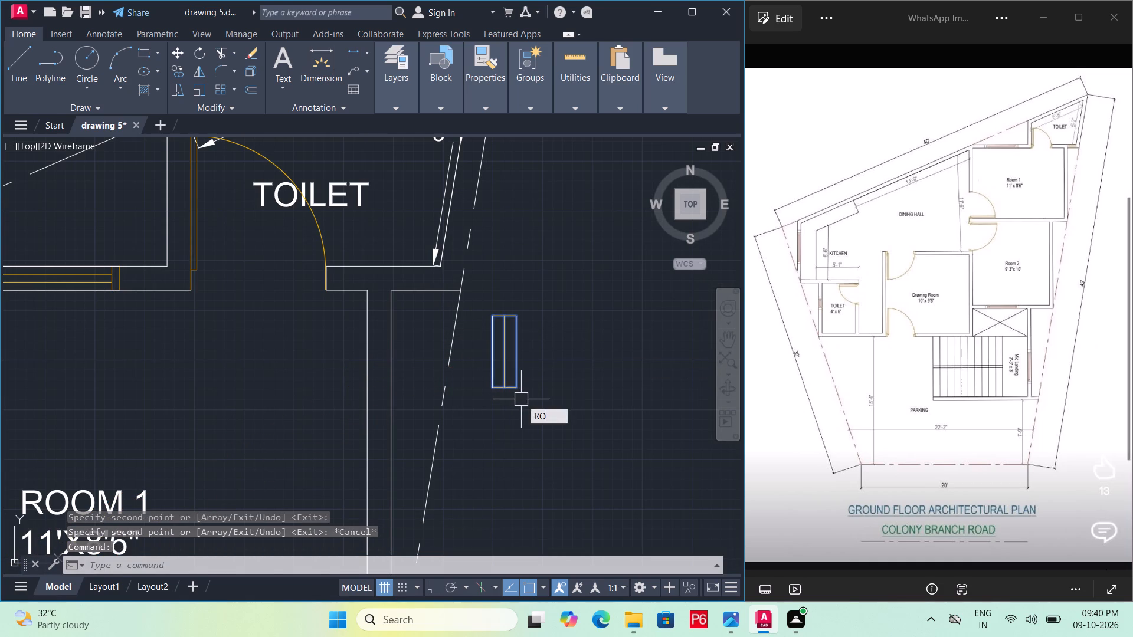
pyautogui.click(517, 385)
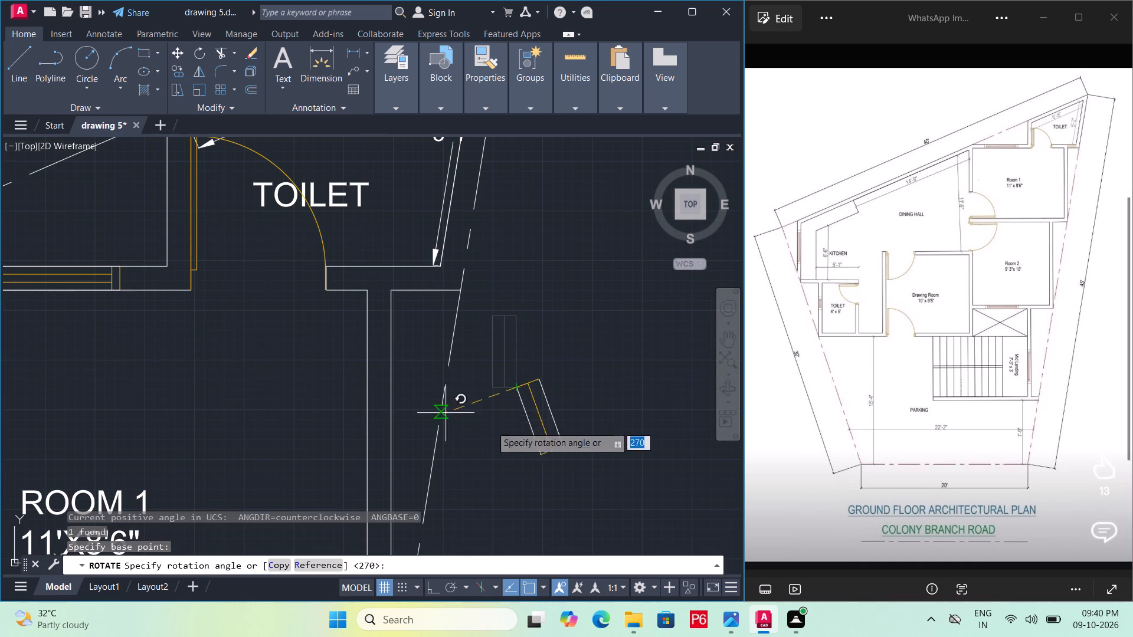
pyautogui.press('F8')
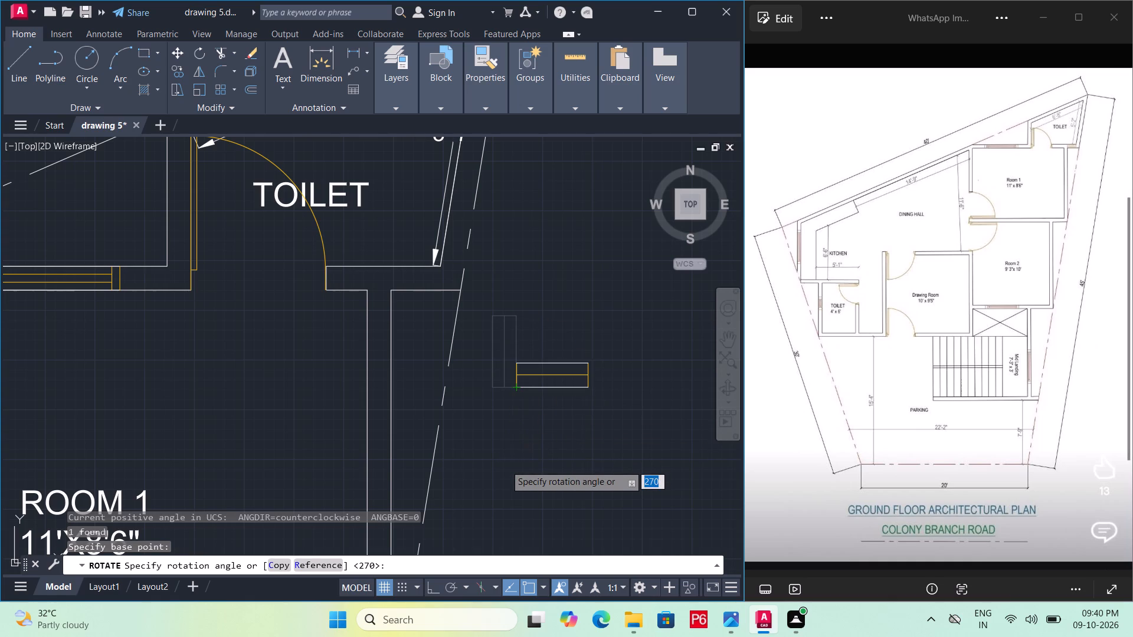
pyautogui.click(505, 465)
pyautogui.press('Escape')
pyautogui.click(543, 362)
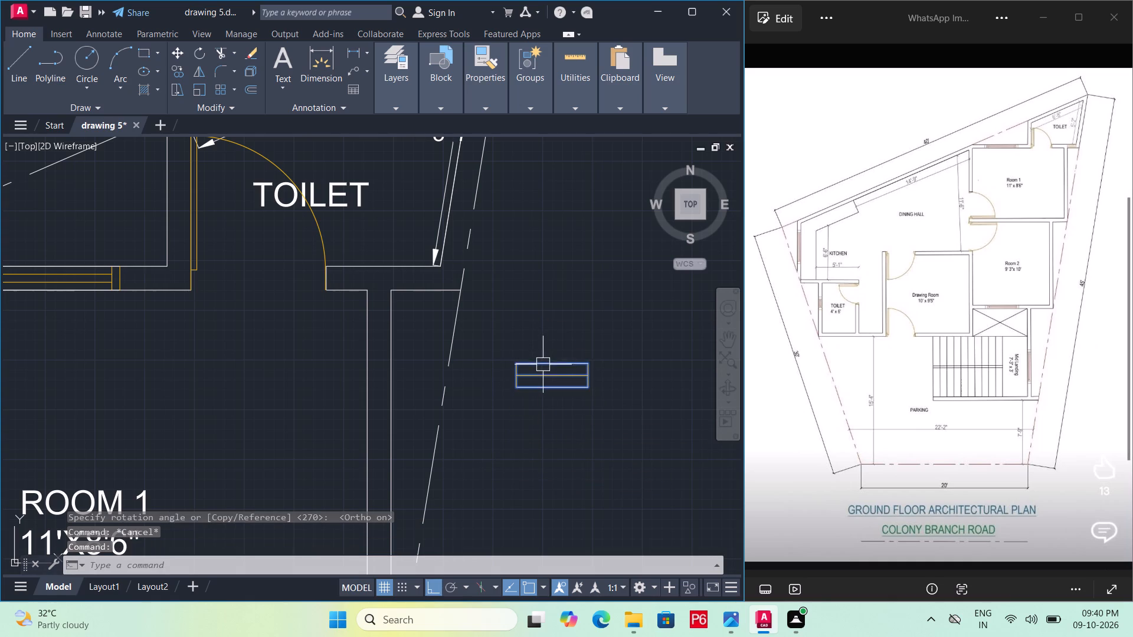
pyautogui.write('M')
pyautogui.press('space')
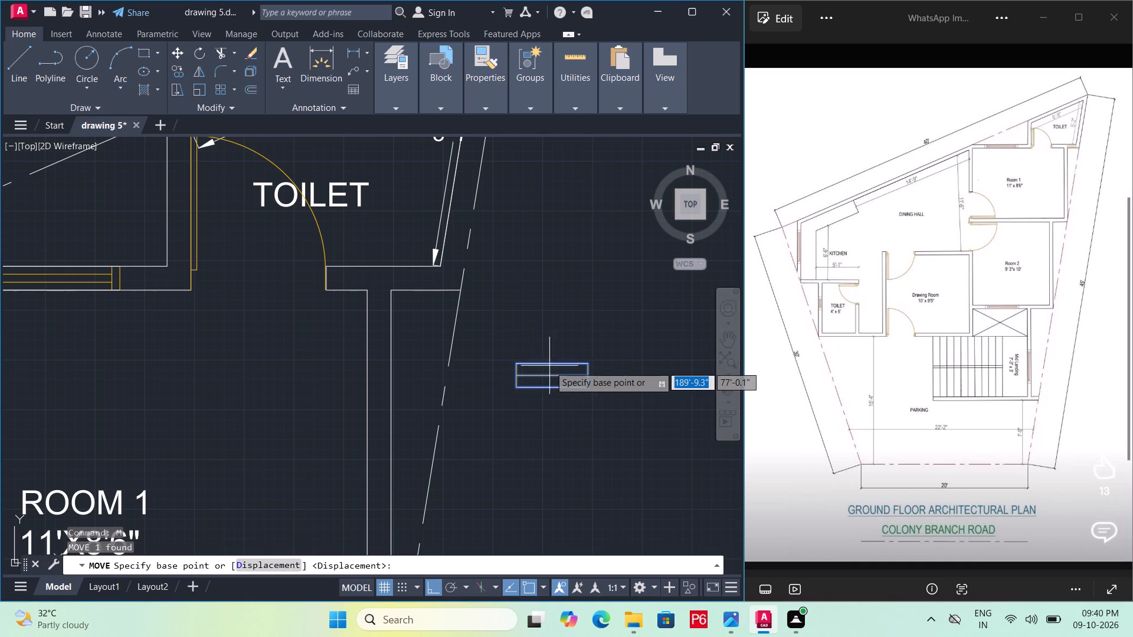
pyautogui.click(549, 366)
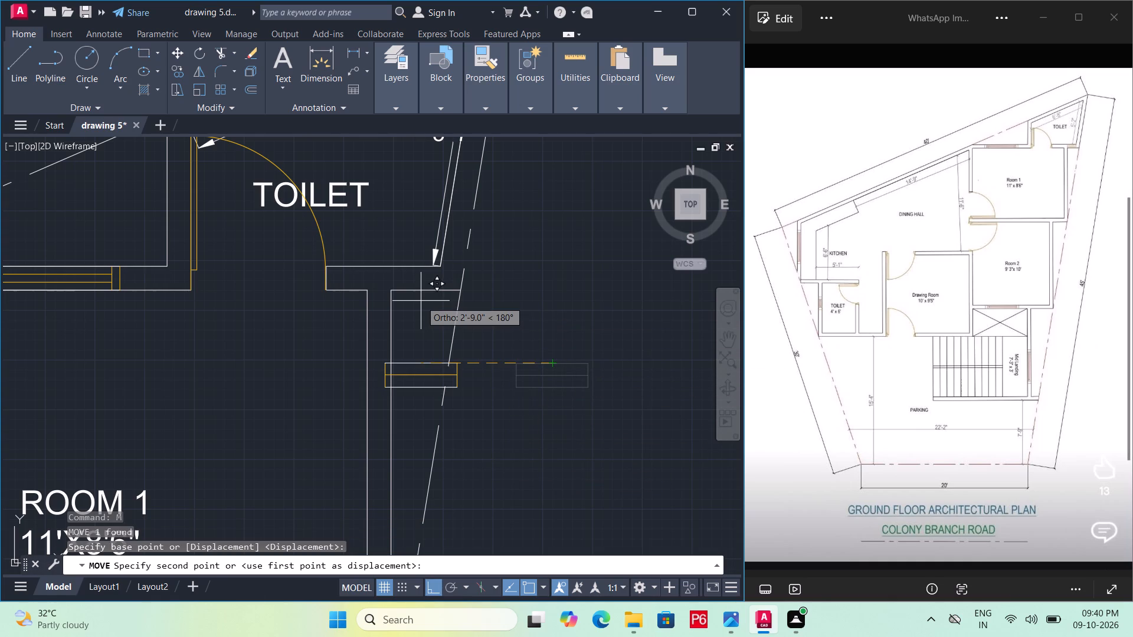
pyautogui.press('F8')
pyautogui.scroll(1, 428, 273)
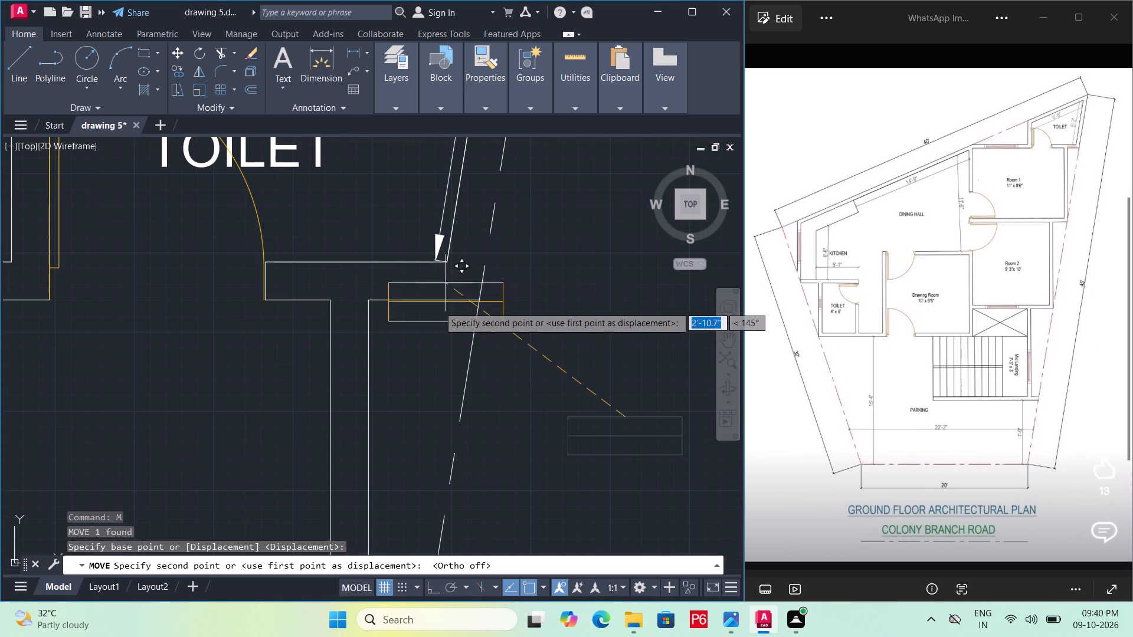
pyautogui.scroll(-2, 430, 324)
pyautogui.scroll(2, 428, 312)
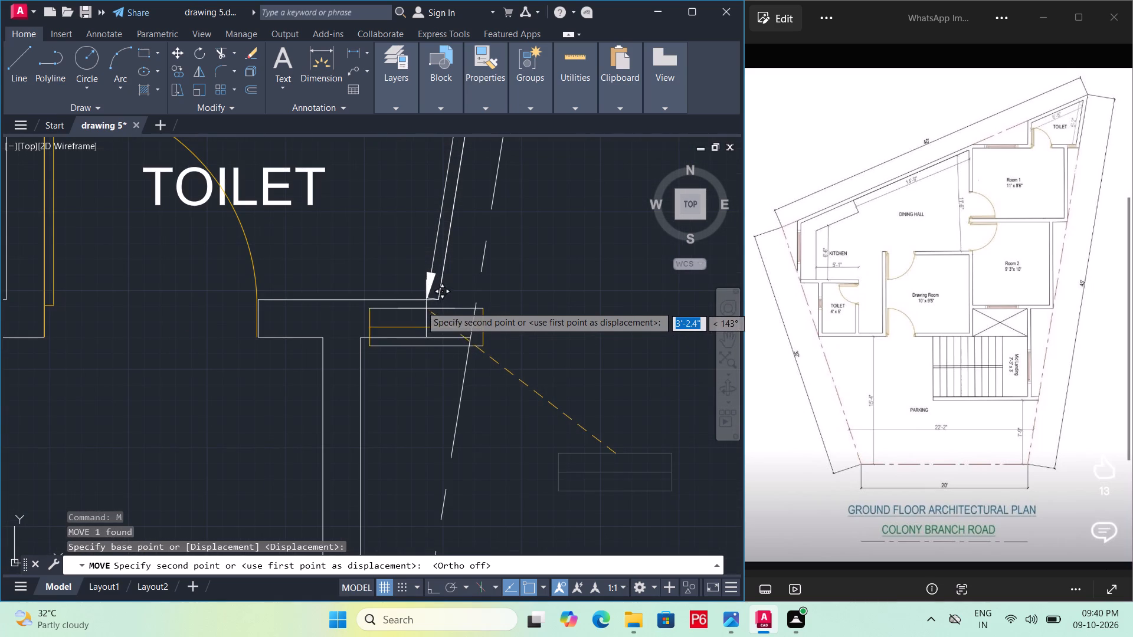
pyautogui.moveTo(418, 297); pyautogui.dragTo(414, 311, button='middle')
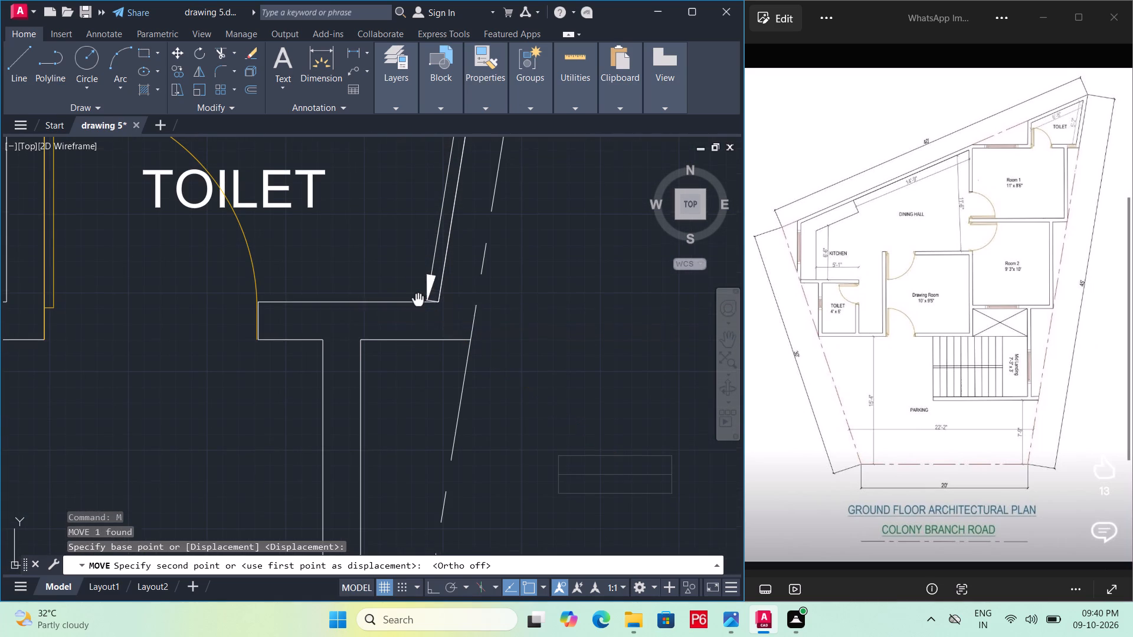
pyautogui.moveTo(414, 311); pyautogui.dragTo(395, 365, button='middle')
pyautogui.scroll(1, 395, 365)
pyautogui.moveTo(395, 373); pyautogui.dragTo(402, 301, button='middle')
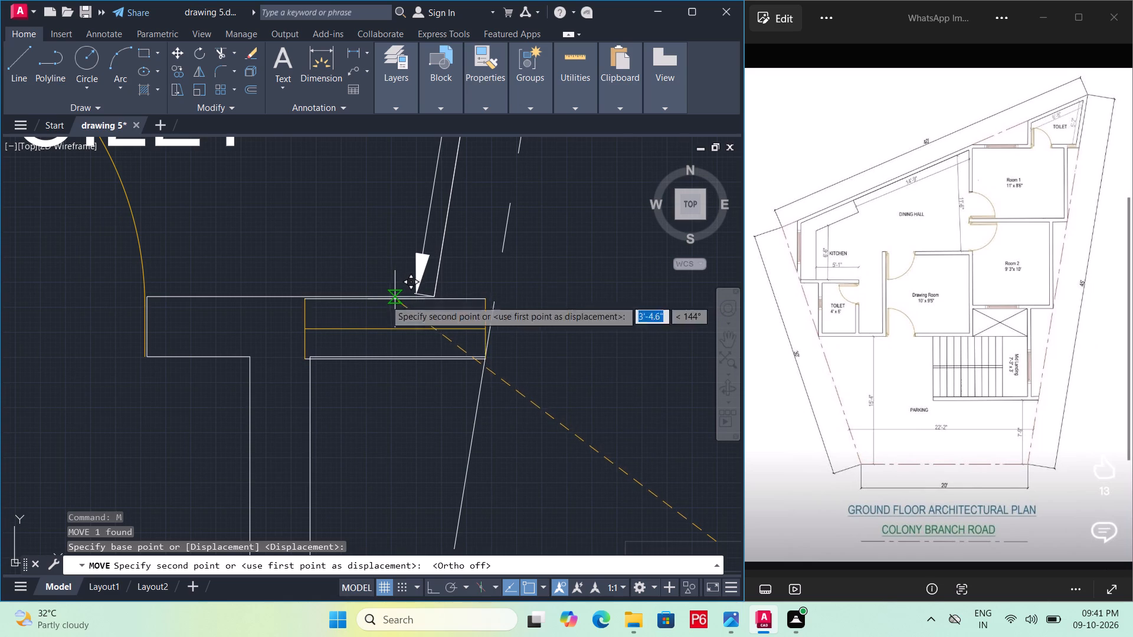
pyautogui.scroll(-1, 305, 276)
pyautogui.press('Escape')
# Save the drawing.
pyautogui.hotkey('ctrl', 's')
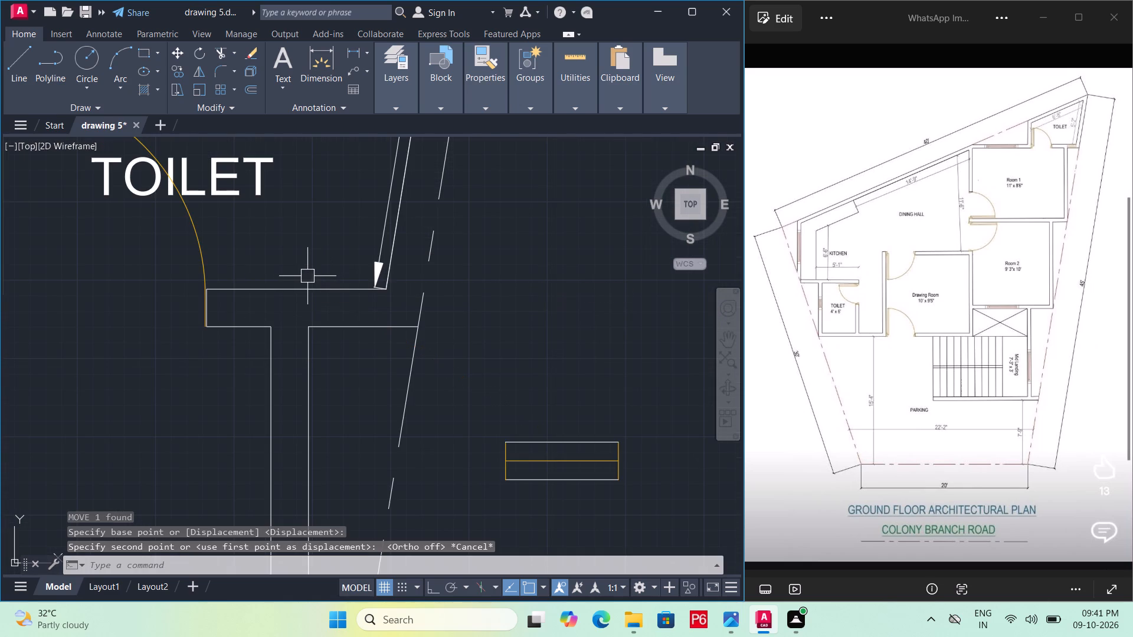
# Save the drawing.
pyautogui.hotkey('ctrl', 's')
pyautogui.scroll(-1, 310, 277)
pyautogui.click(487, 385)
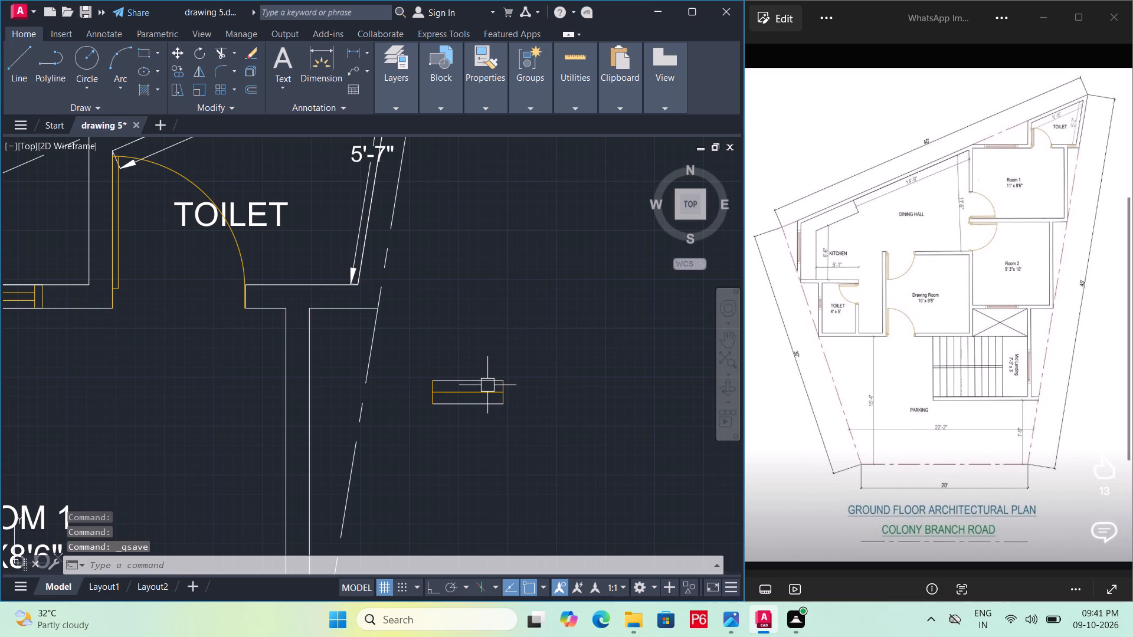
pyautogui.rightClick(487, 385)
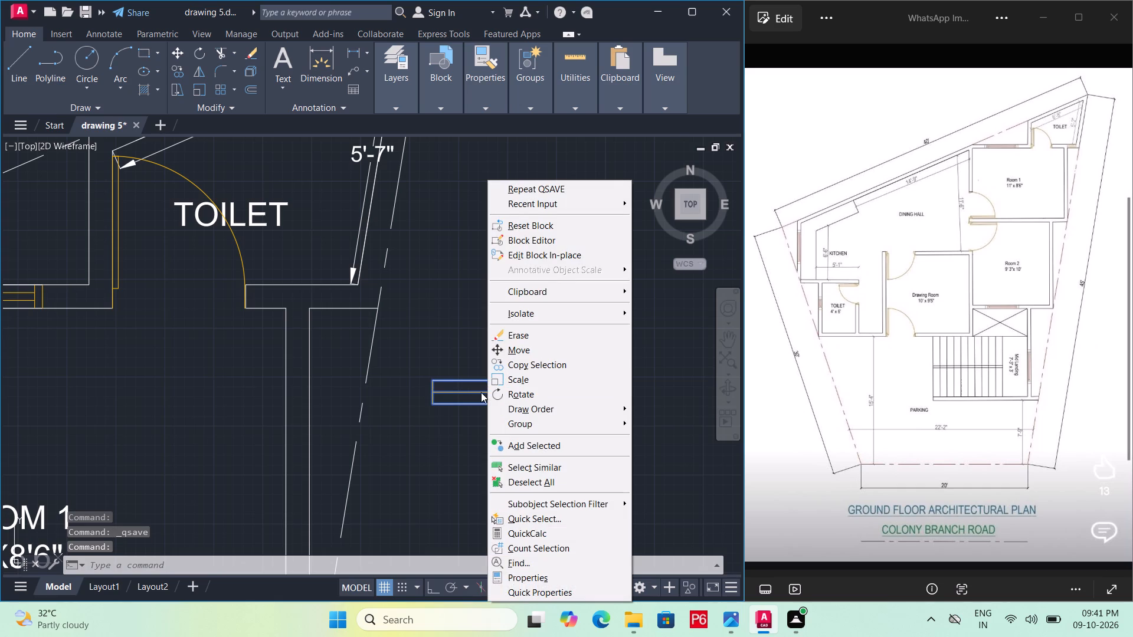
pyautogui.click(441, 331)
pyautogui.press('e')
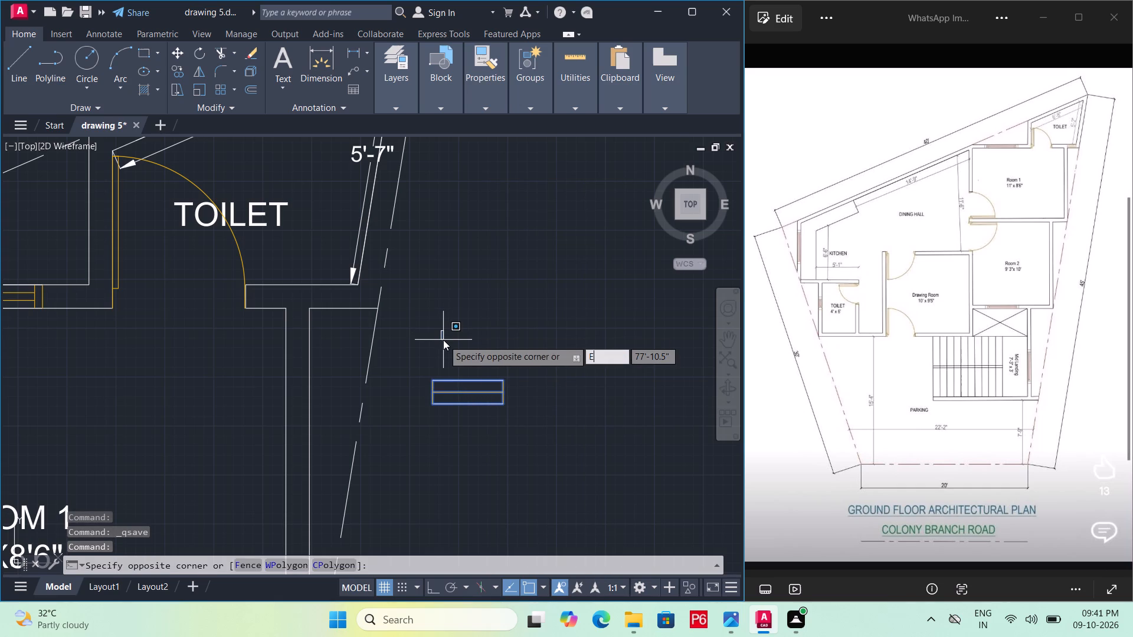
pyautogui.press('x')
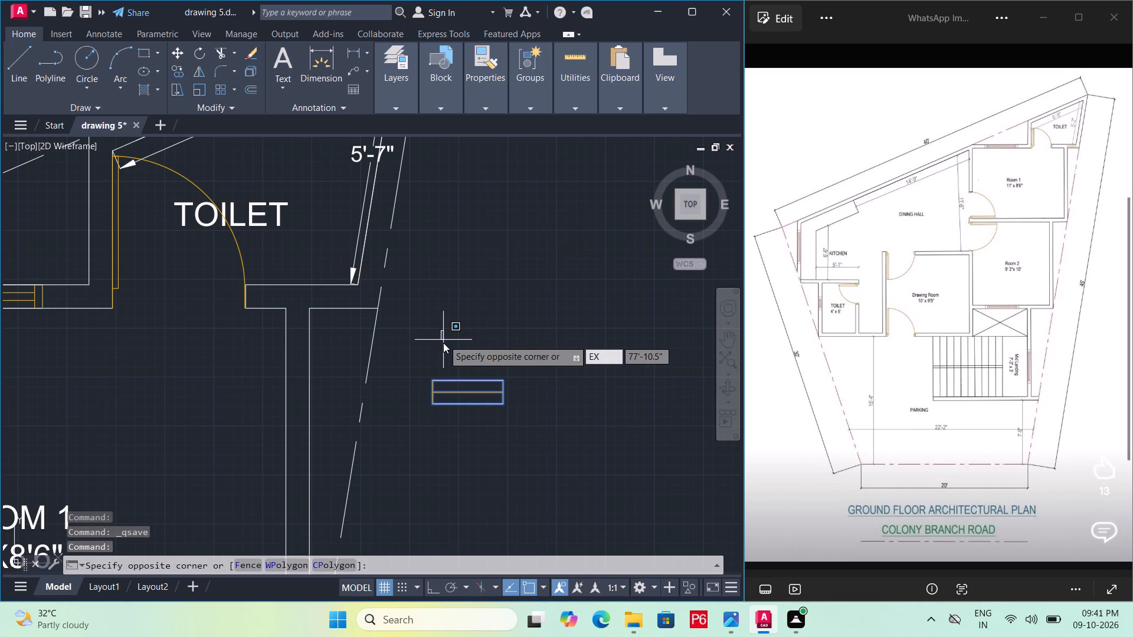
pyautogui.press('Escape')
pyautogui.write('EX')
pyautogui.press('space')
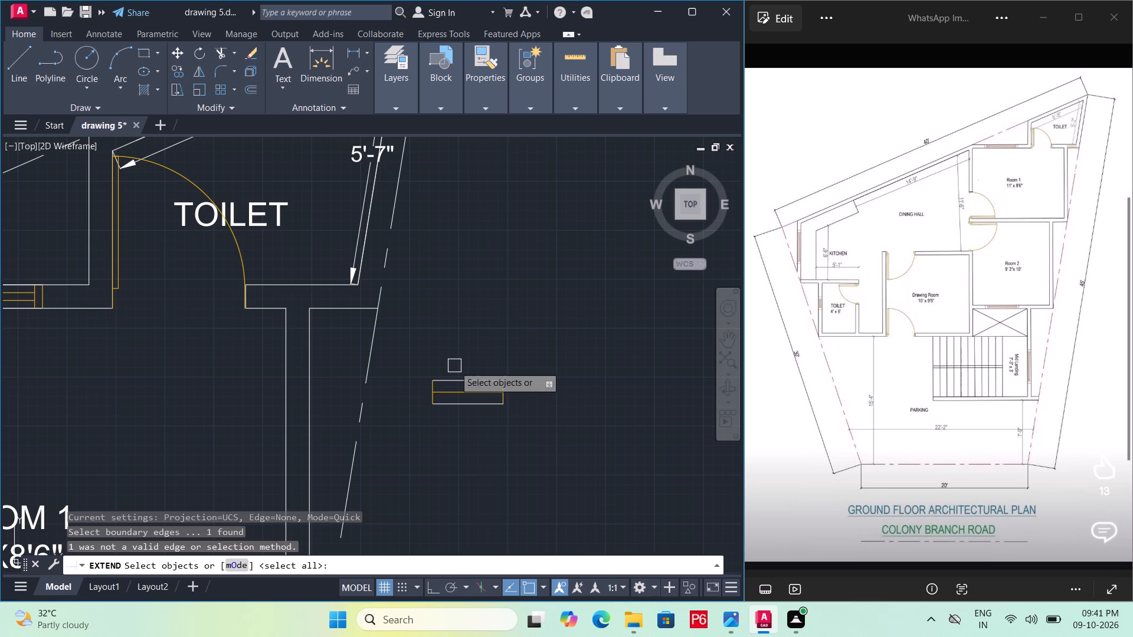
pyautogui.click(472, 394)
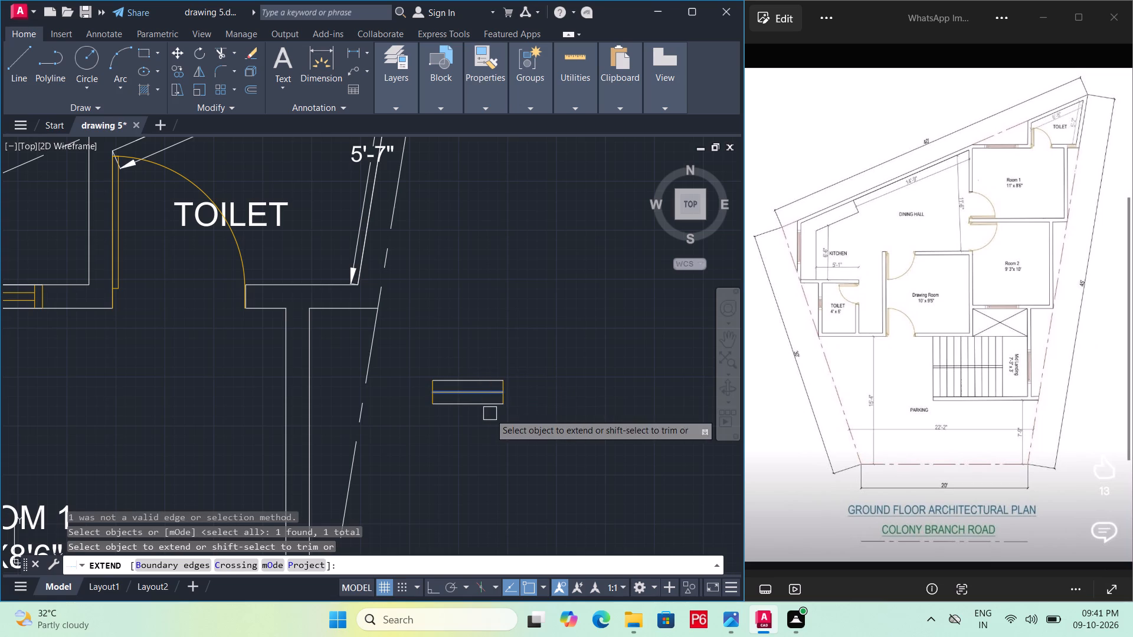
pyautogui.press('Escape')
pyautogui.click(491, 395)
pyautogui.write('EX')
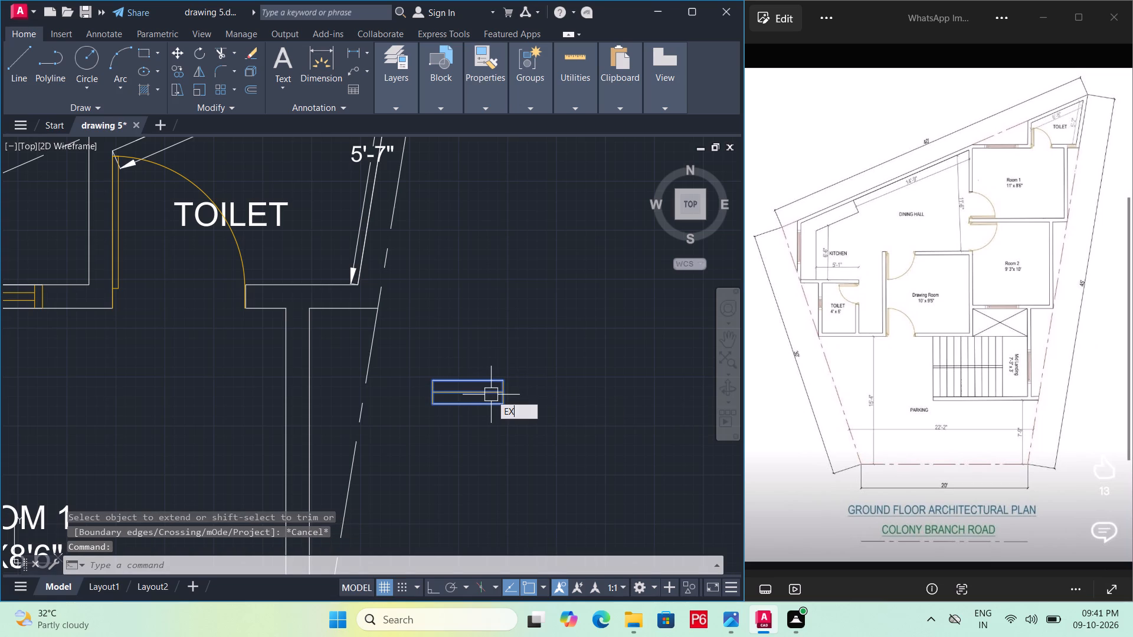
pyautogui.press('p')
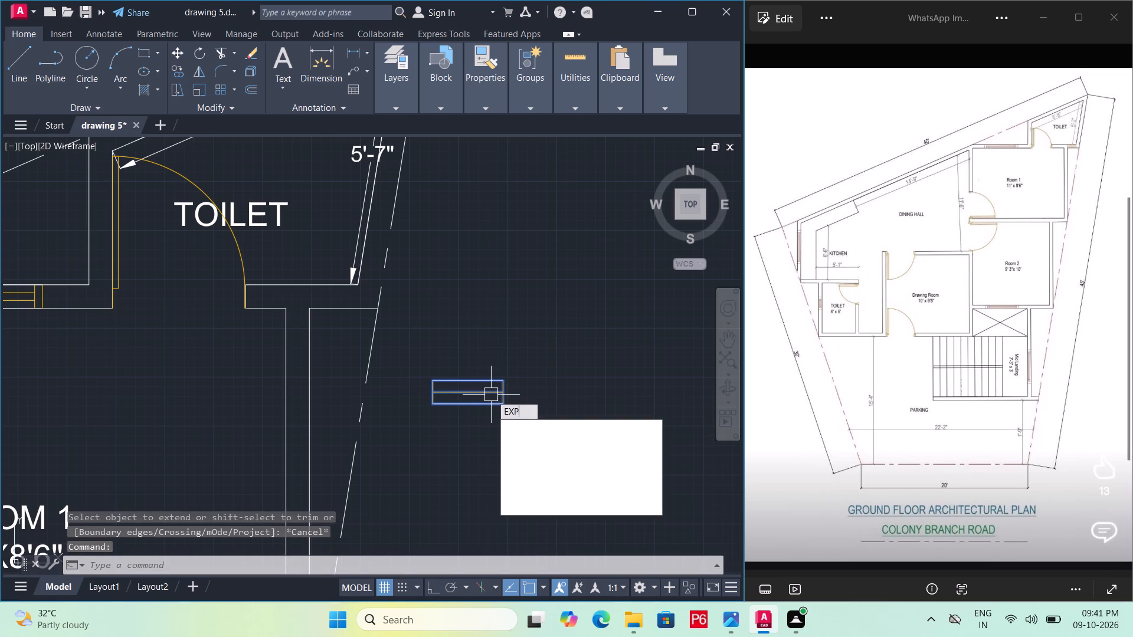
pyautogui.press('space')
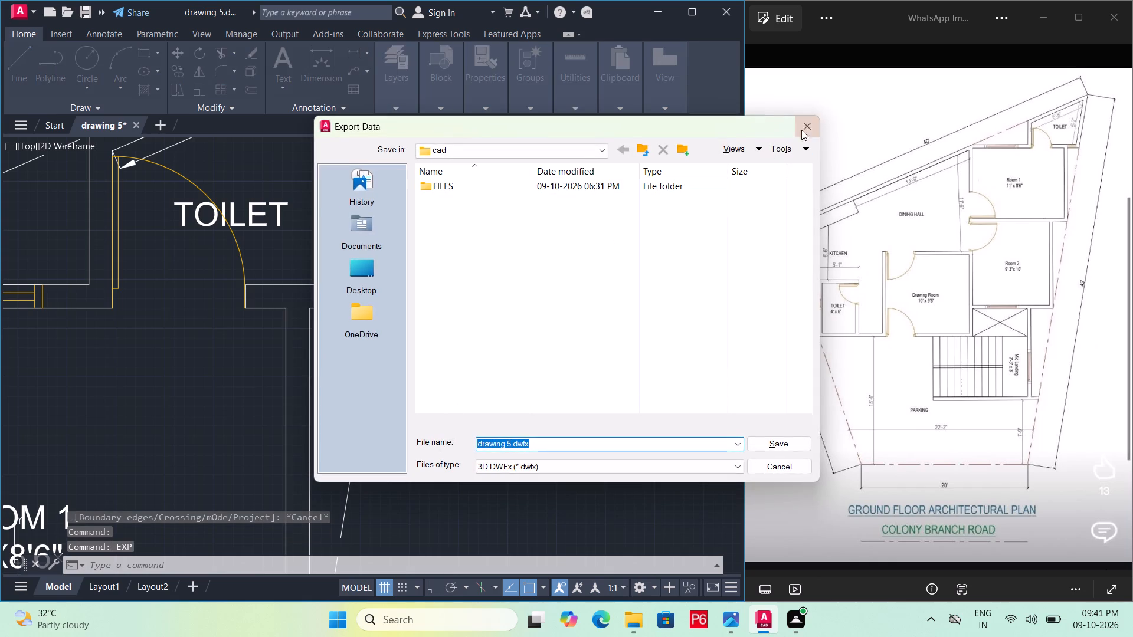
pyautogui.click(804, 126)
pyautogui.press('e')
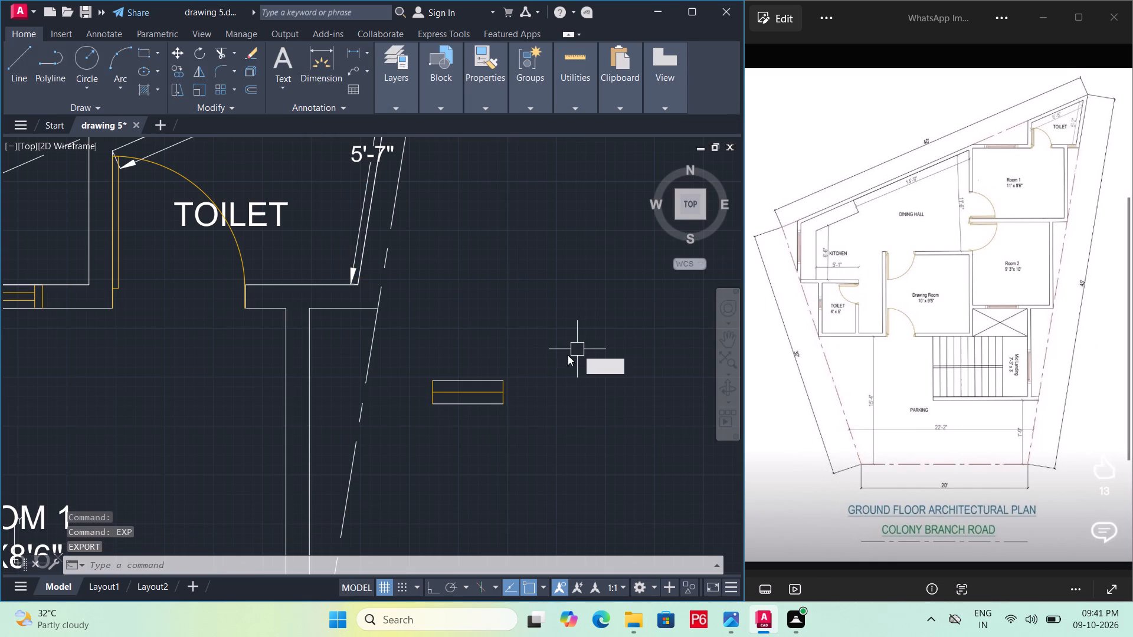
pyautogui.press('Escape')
# Explode the horizontal VENTILATION block lying outside the dashed boundary near the Room 1 toilet into separate lines.
pyautogui.click(469, 395)
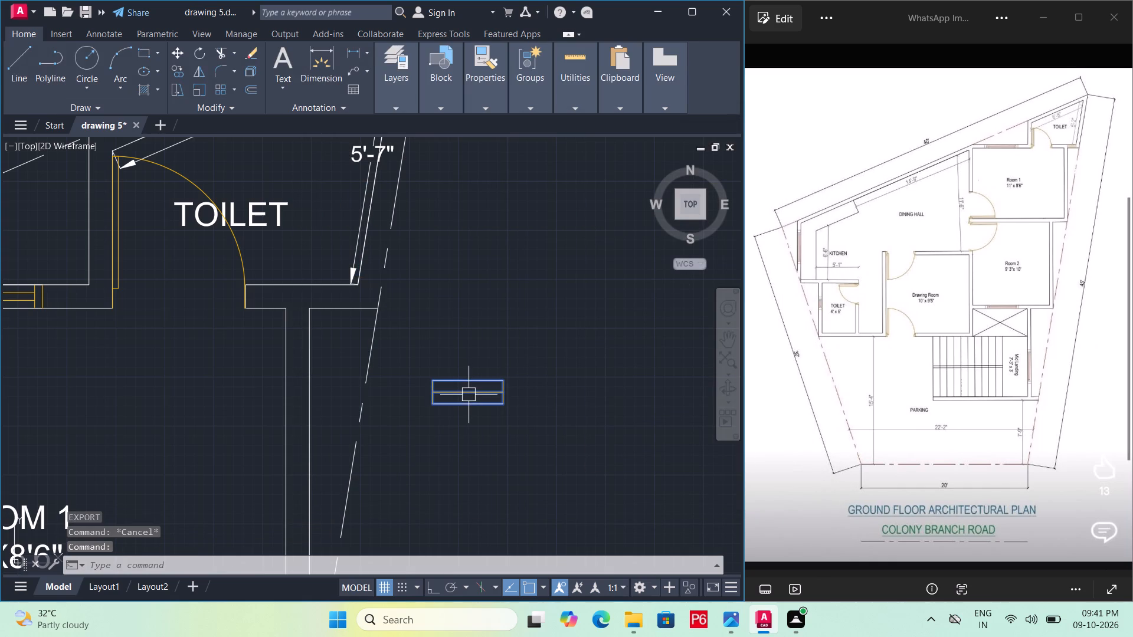
pyautogui.press('e')
pyautogui.press('x')
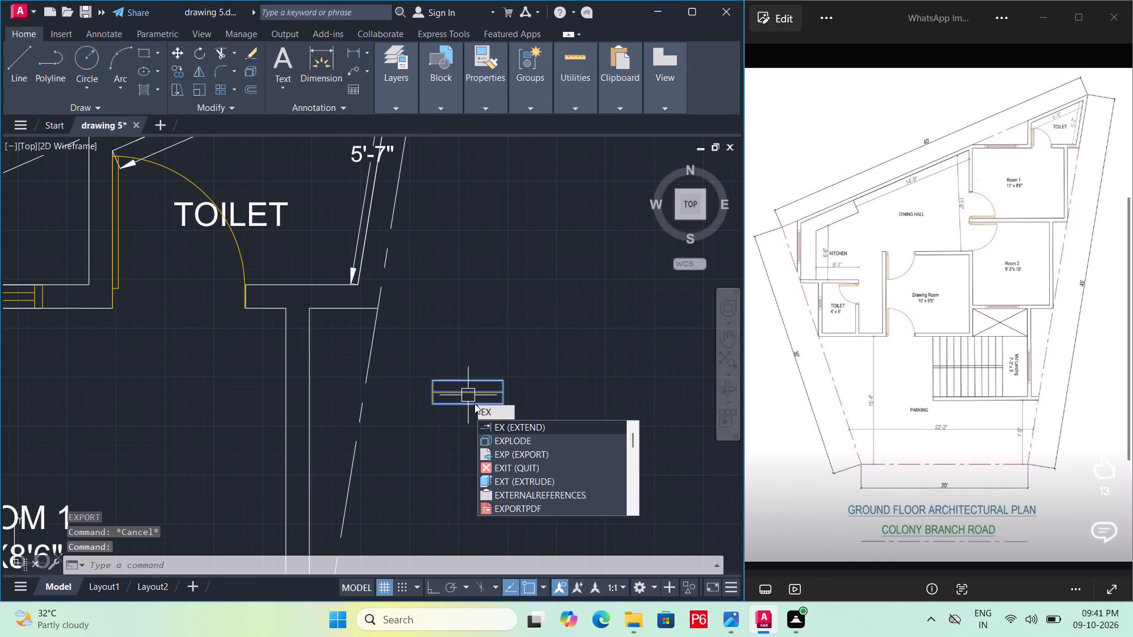
pyautogui.write('PL')
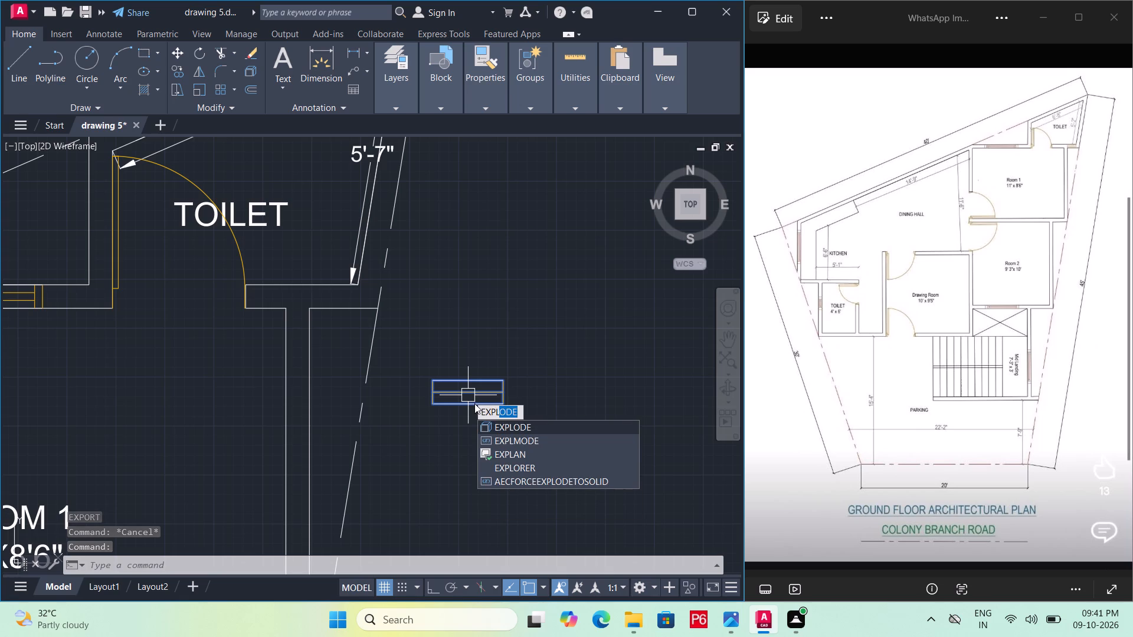
pyautogui.press('space')
pyautogui.click(476, 403)
pyautogui.scroll(1, 447, 395)
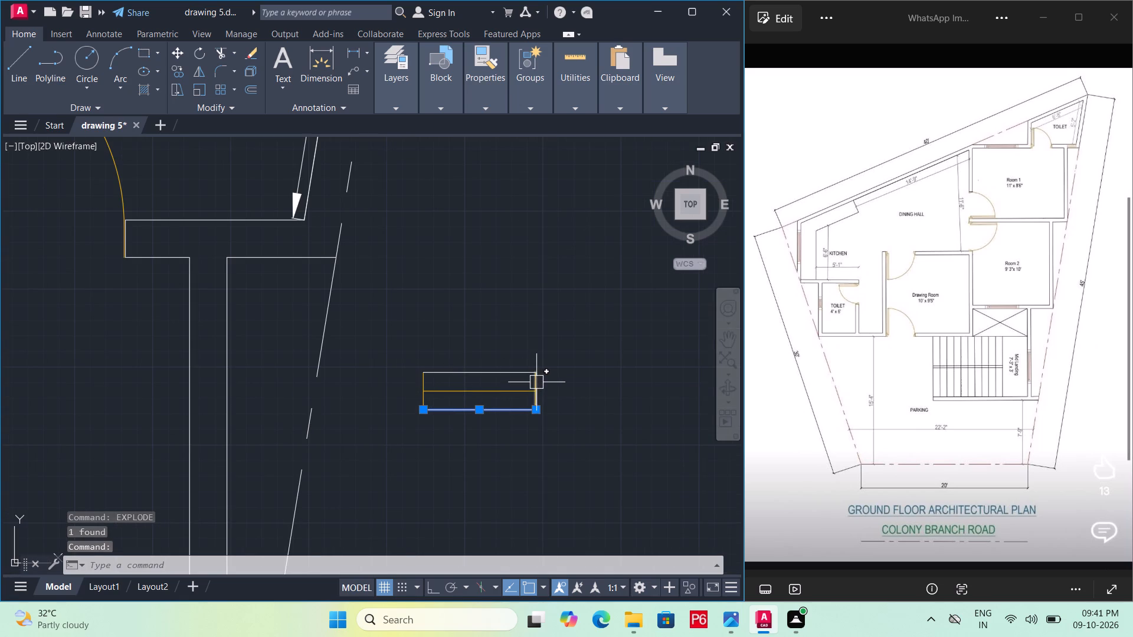
pyautogui.press('Escape')
pyautogui.click(536, 382)
pyautogui.press('Escape')
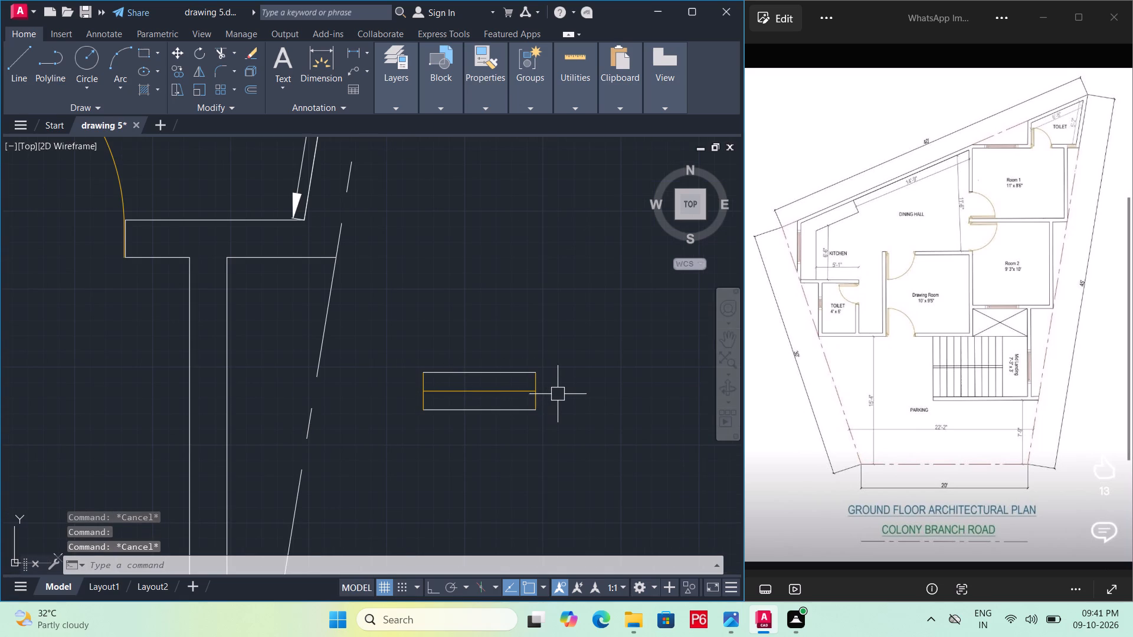
pyautogui.press('Escape')
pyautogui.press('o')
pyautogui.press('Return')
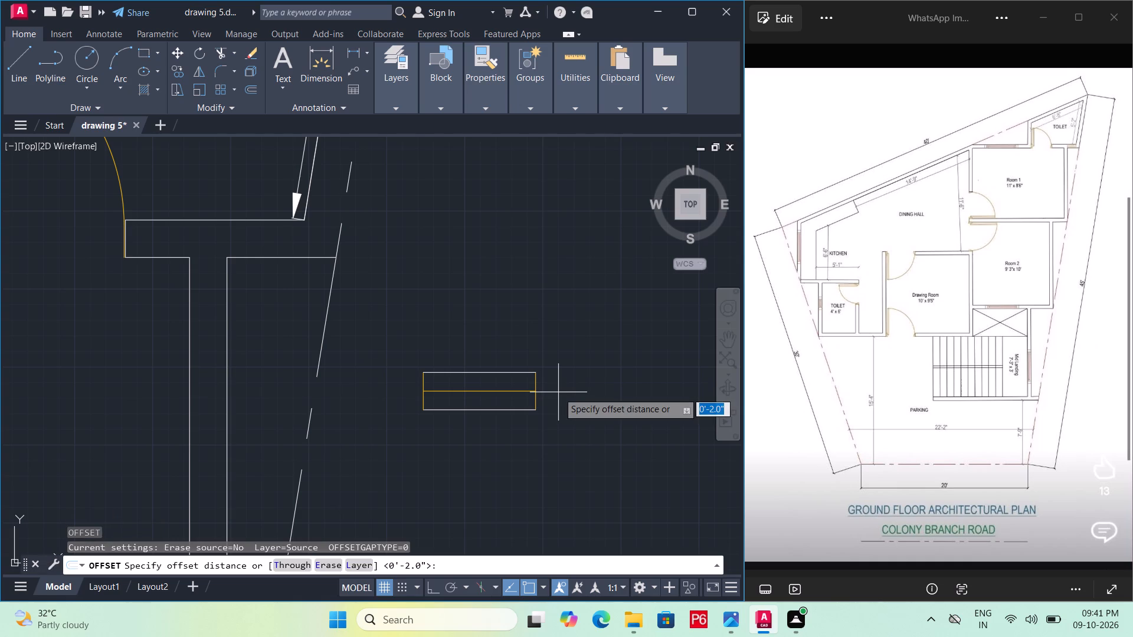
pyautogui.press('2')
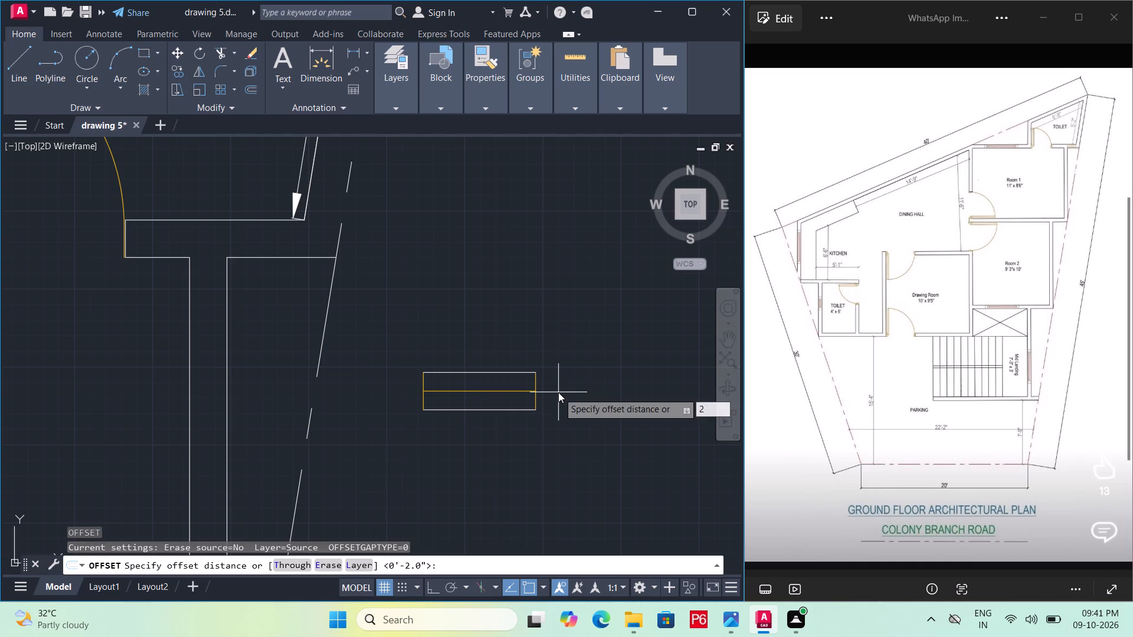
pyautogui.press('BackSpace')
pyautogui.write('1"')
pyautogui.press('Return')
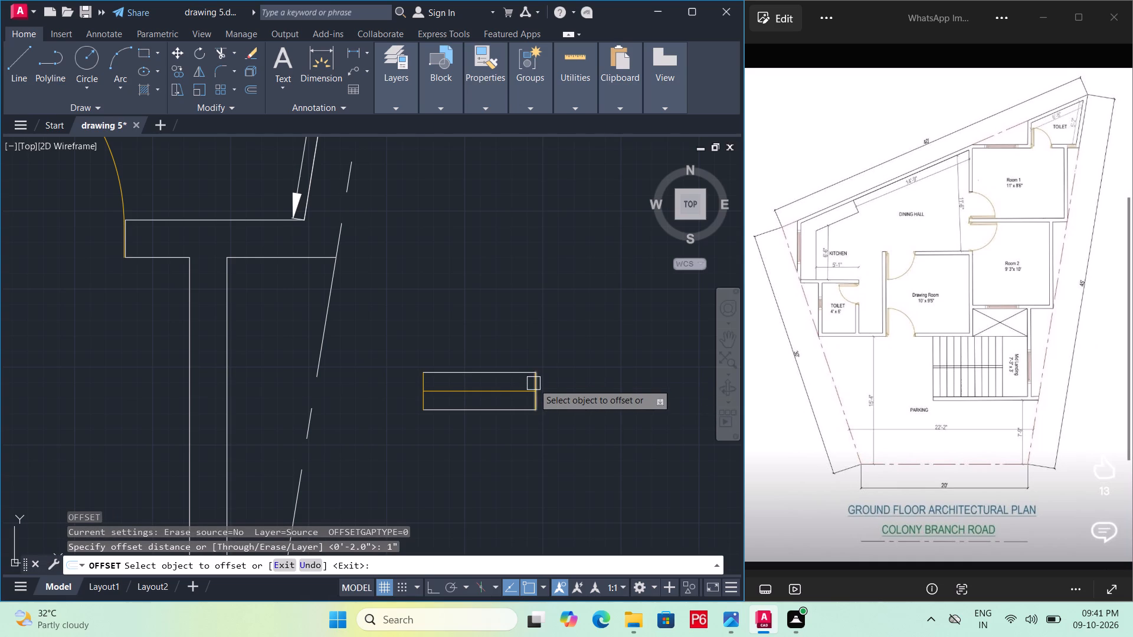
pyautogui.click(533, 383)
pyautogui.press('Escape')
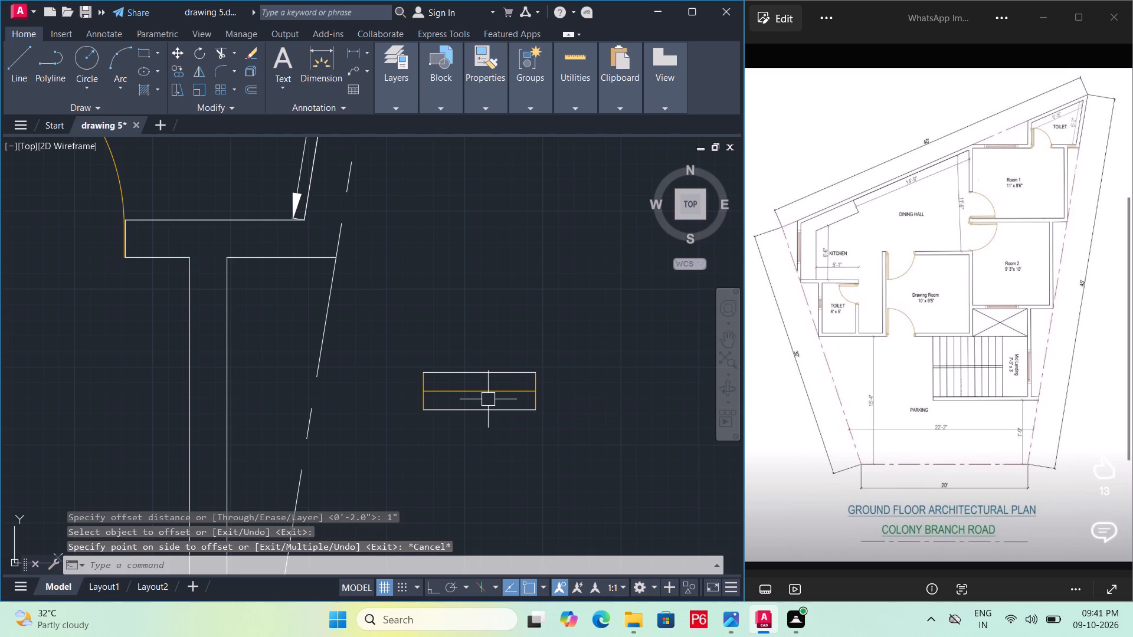
# Offset the right-hand short end line of the exploded ventilation symbol 2" inward.
pyautogui.press('o')
pyautogui.press('Return')
pyautogui.press('2')
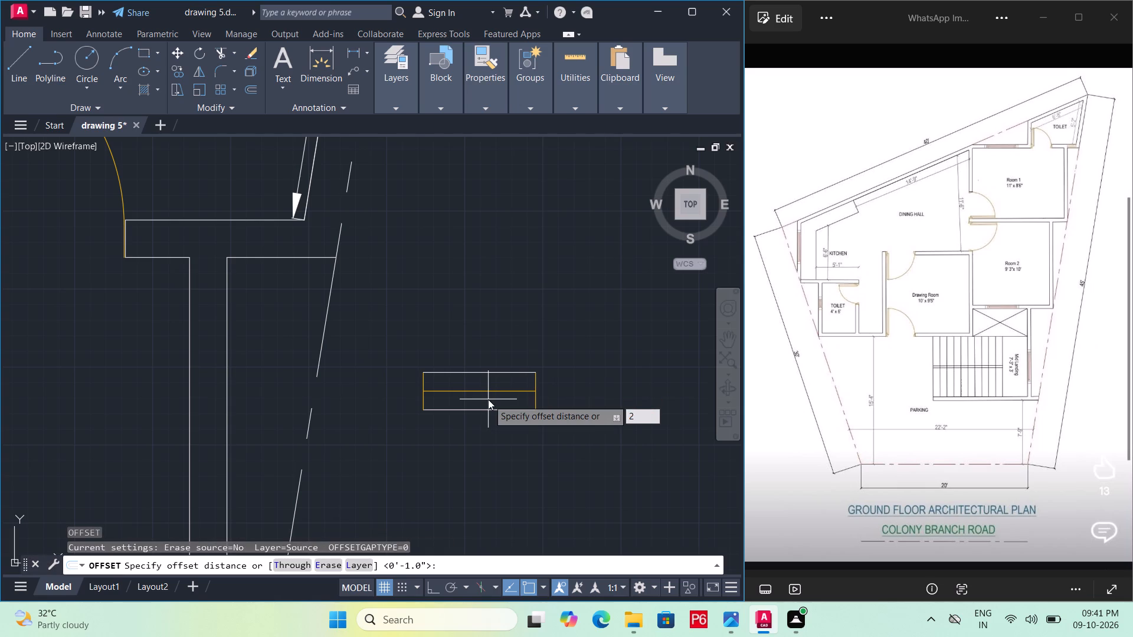
pyautogui.hotkey('shift', '"')
pyautogui.press('Return')
pyautogui.scroll(1, 519, 380)
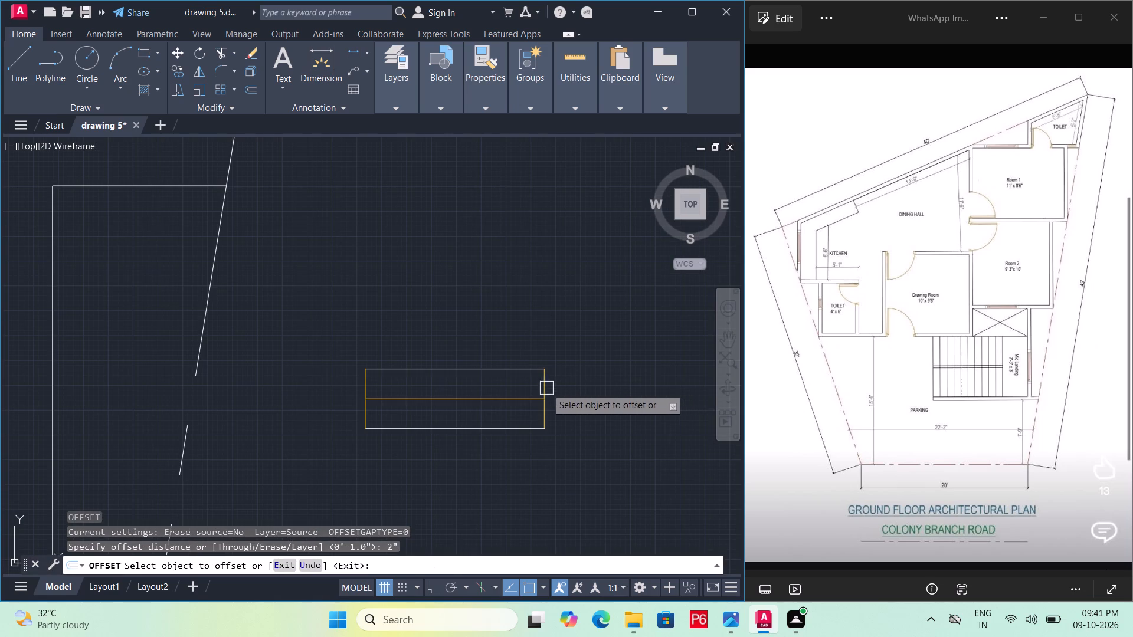
pyautogui.click(543, 388)
pyautogui.click(471, 395)
pyautogui.press('Escape')
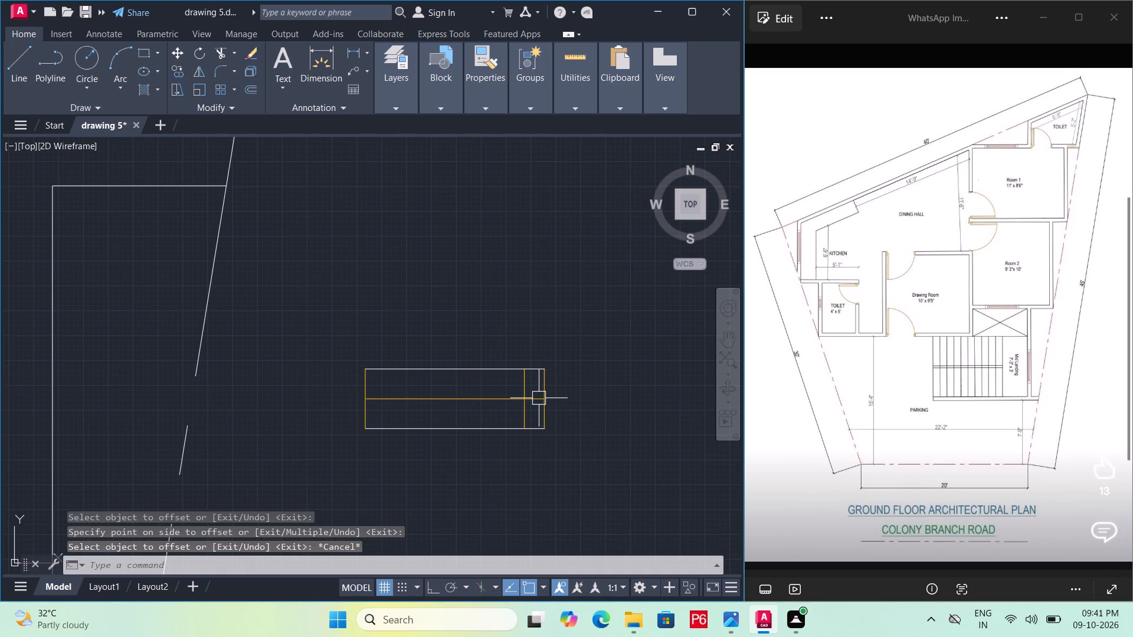
# Shorten the ventilation symbol by trimming its three long lines back to the offset line and deleting the leftover outer end line.
pyautogui.write('TR')
pyautogui.press('space')
pyautogui.press('space')
pyautogui.scroll(3, 539, 398)
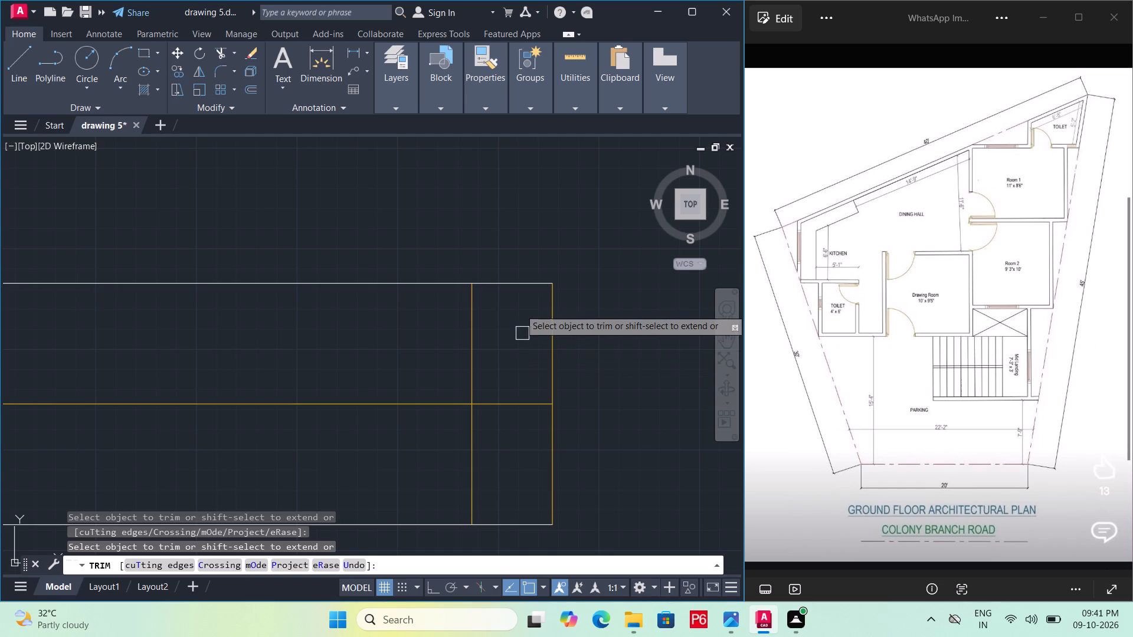
pyautogui.click(526, 286)
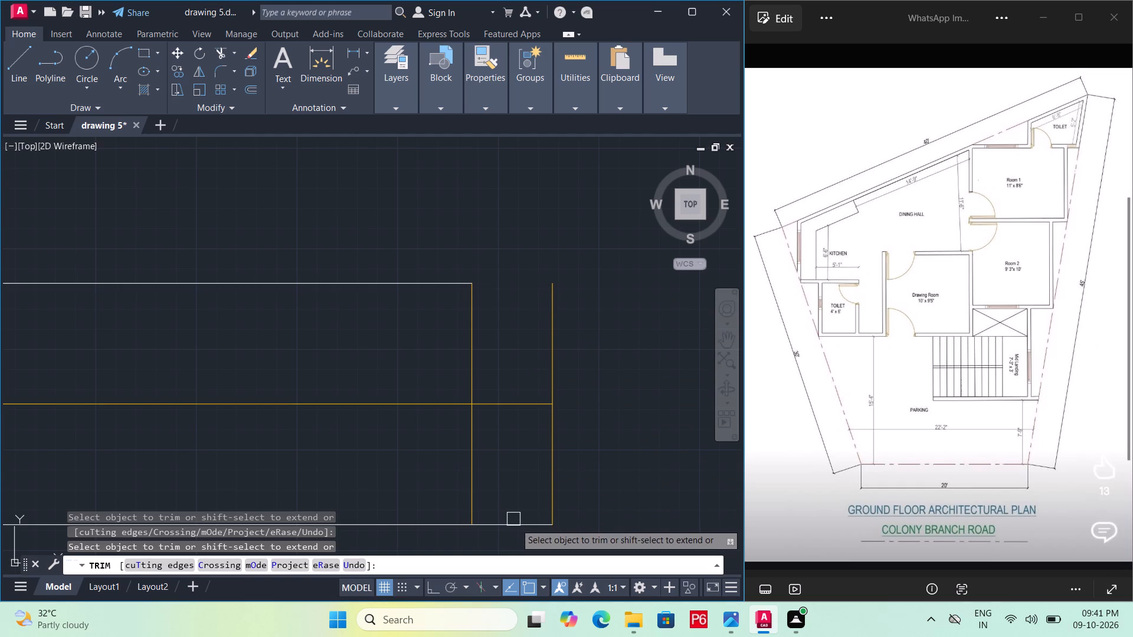
pyautogui.click(516, 524)
pyautogui.click(529, 402)
pyautogui.press('Escape')
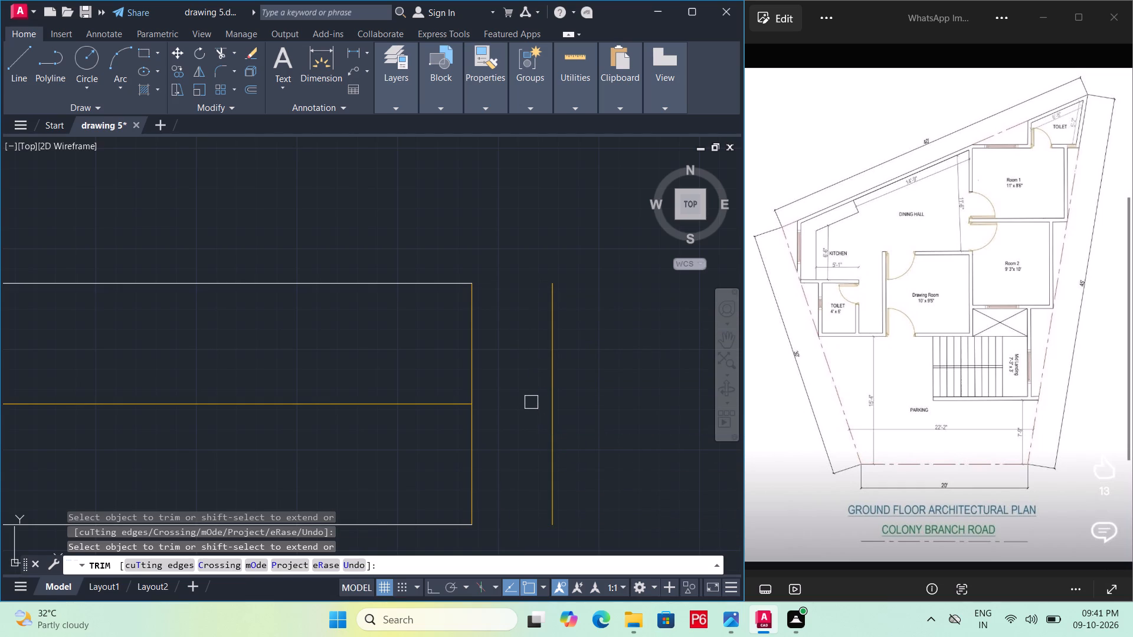
pyautogui.click(567, 406)
pyautogui.click(547, 417)
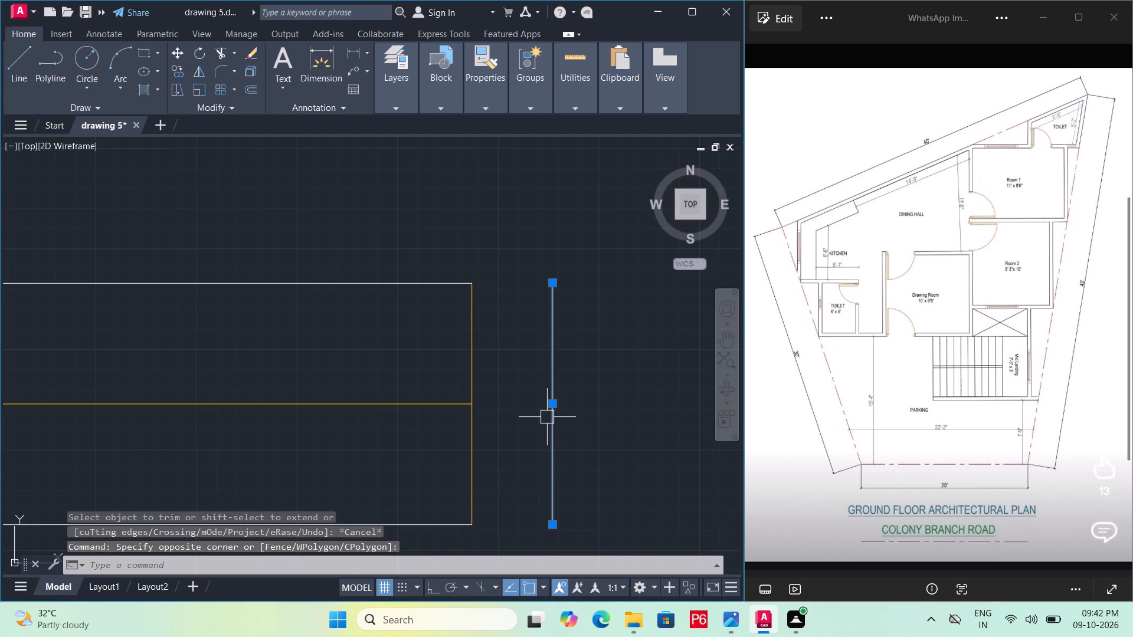
pyautogui.press('Delete')
pyautogui.scroll(-2, 541, 404)
# Save the drawing.
pyautogui.hotkey('ctrl', 's')
pyautogui.hotkey('ctrl', 's')
pyautogui.hotkey('ctrl', 's')
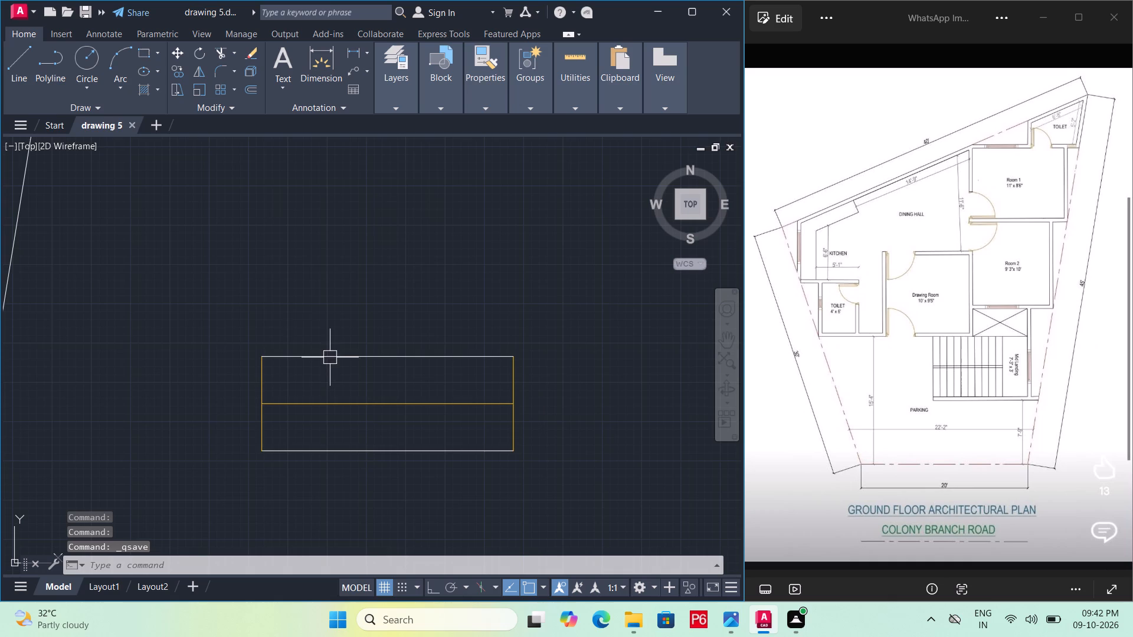
# Define the five lines of the shortened ventilation symbol outside the dashed boundary as a block named V2.
pyautogui.click(257, 327)
pyautogui.click(552, 481)
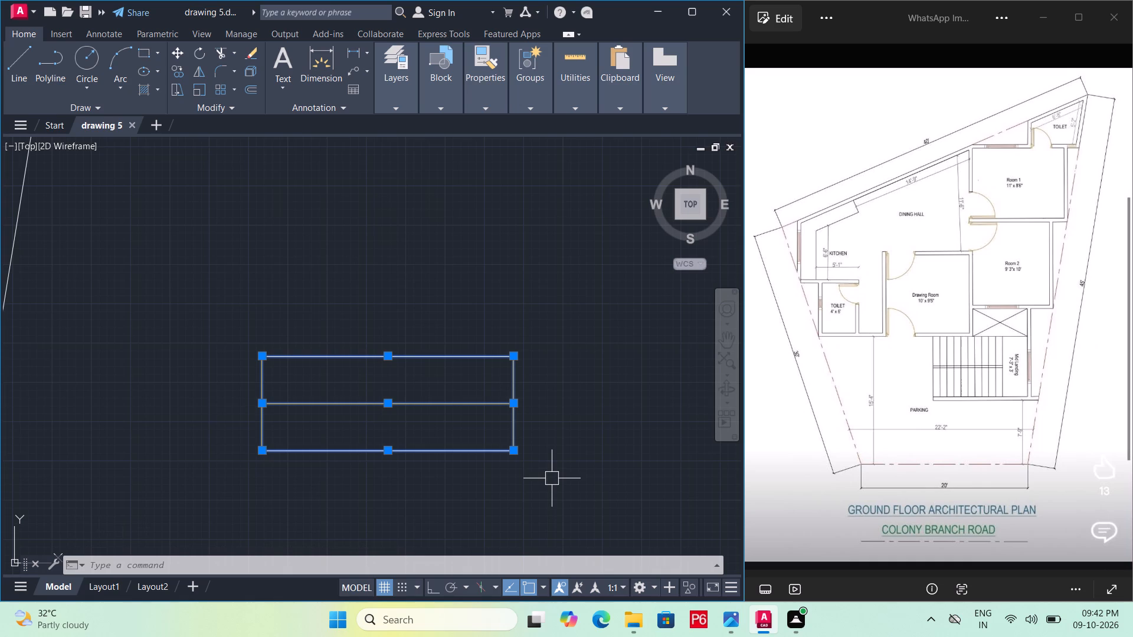
pyautogui.scroll(-3, 525, 439)
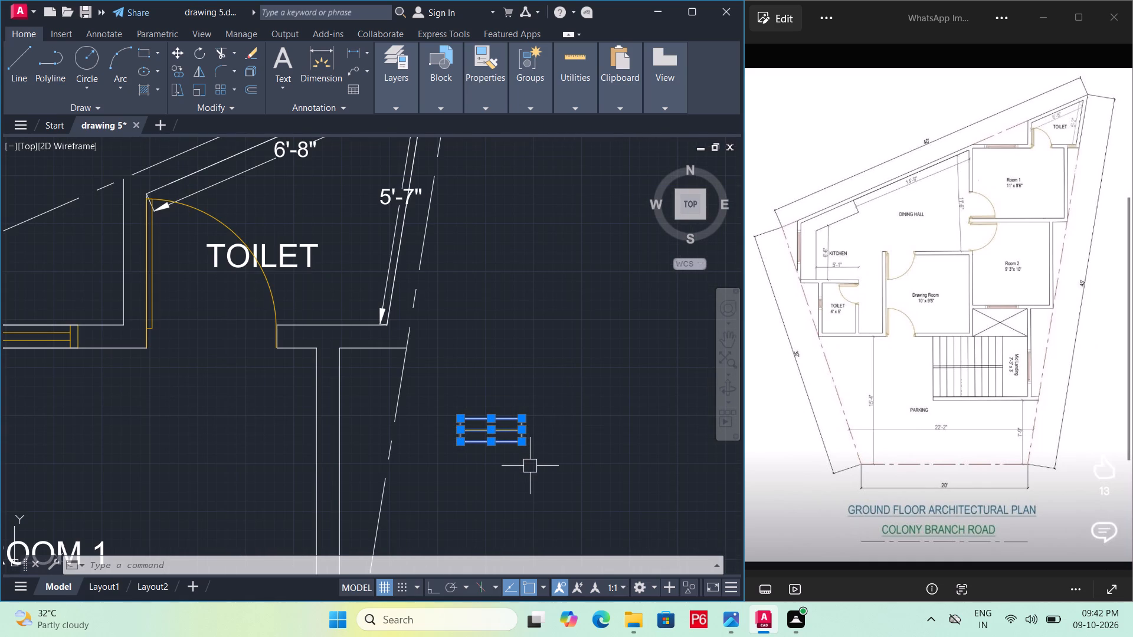
pyautogui.scroll(1, 524, 461)
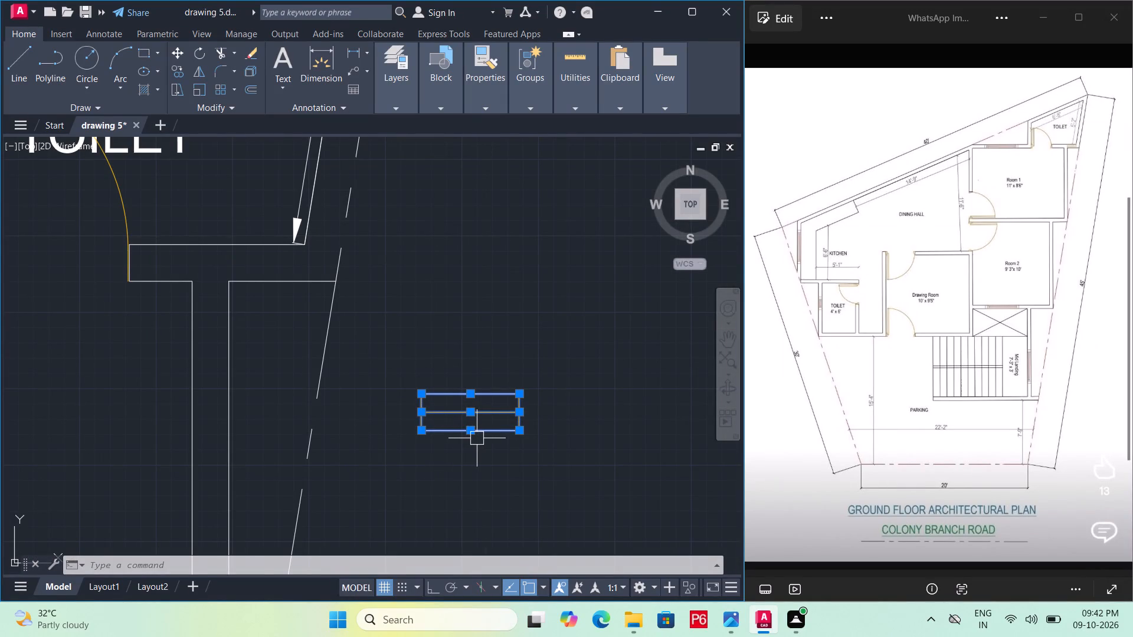
pyautogui.scroll(-4, 478, 432)
pyautogui.moveTo(454, 448); pyautogui.dragTo(550, 245, button='middle')
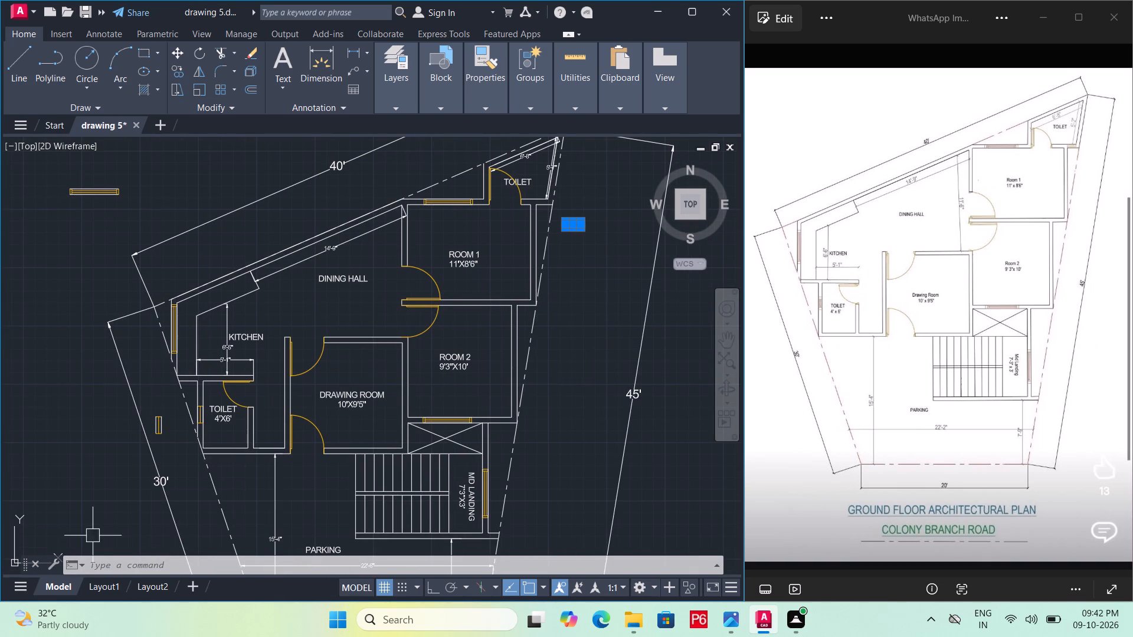
pyautogui.moveTo(484, 444); pyautogui.dragTo(313, 507, button='middle')
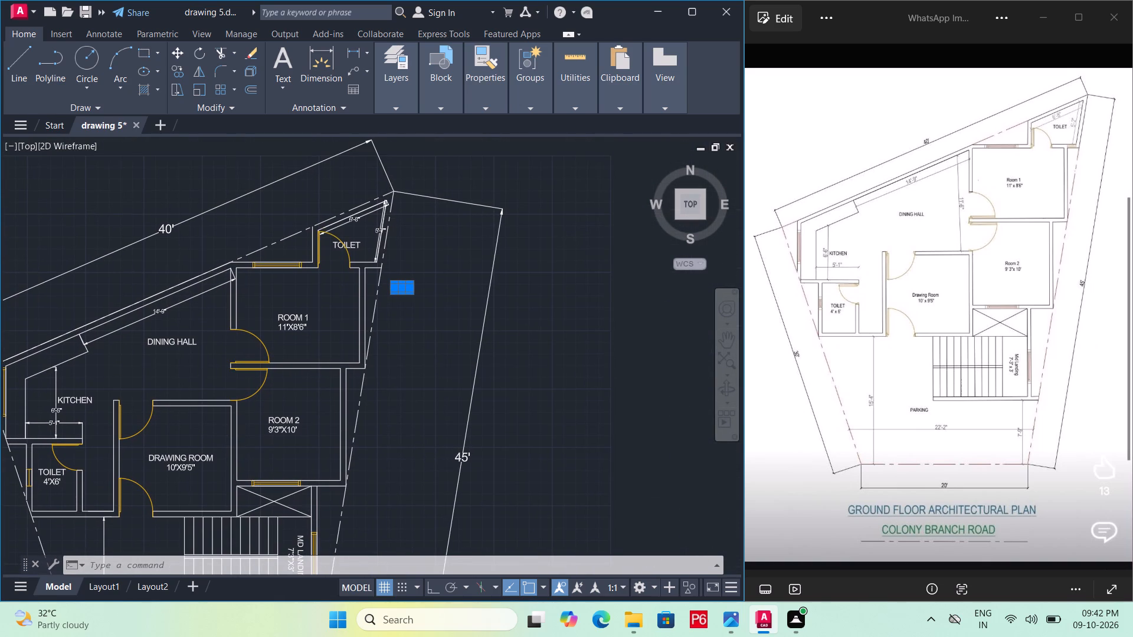
pyautogui.press('b')
pyautogui.press('space')
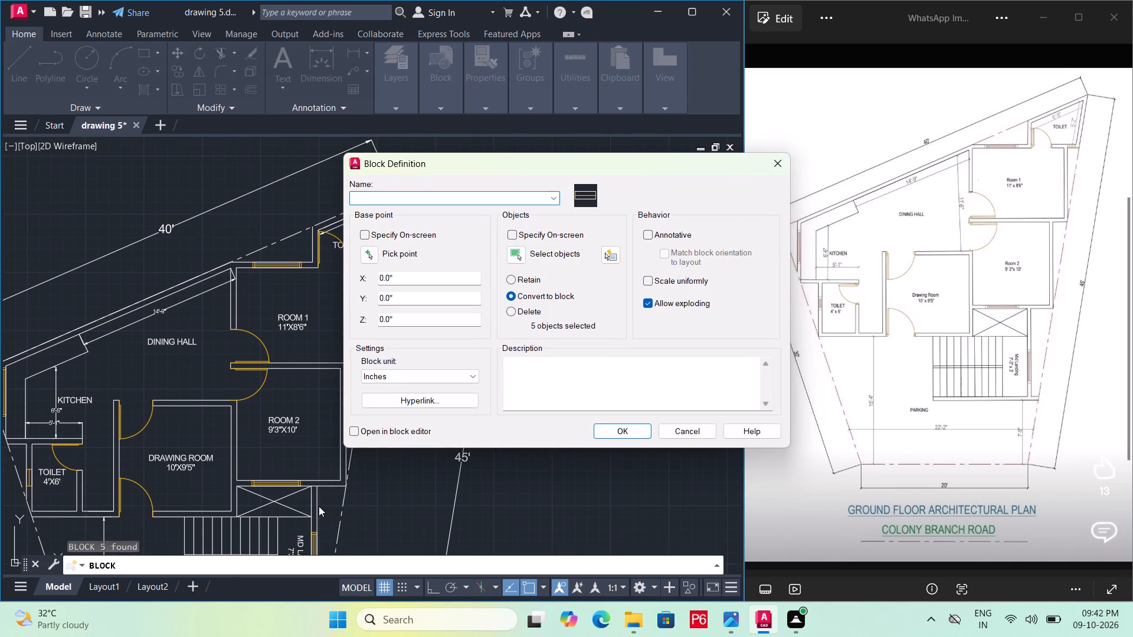
pyautogui.write('V2')
pyautogui.click(620, 434)
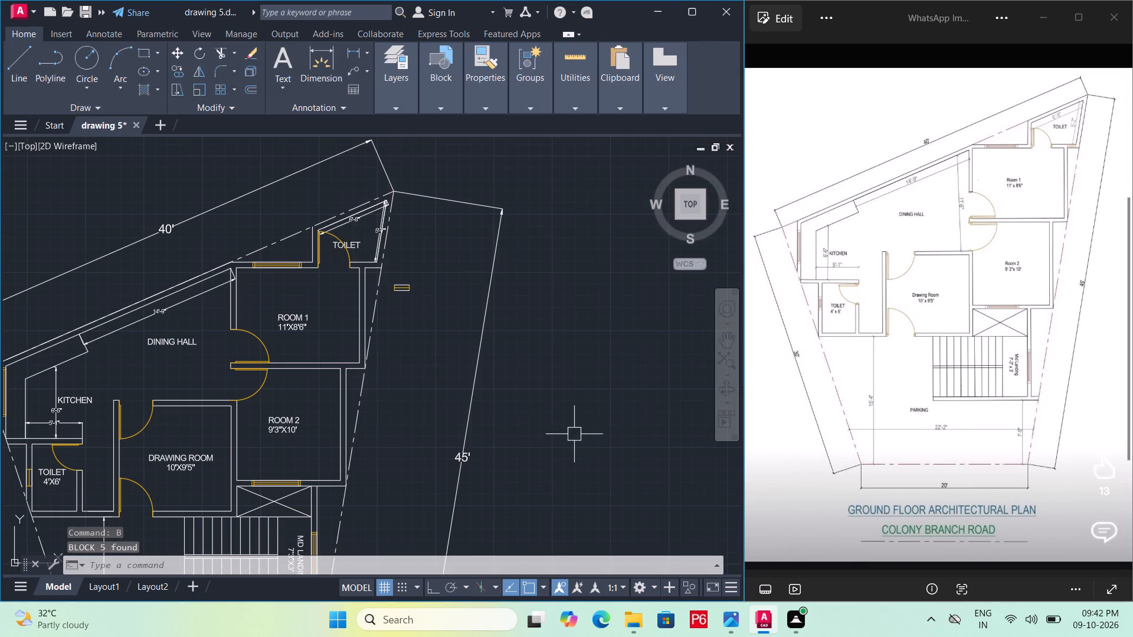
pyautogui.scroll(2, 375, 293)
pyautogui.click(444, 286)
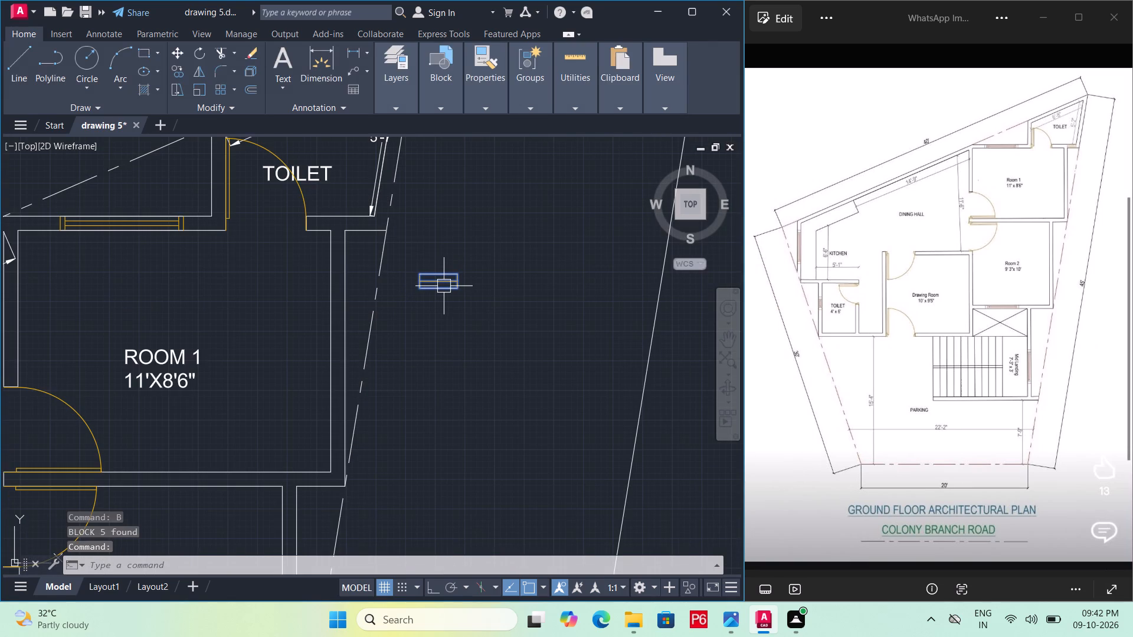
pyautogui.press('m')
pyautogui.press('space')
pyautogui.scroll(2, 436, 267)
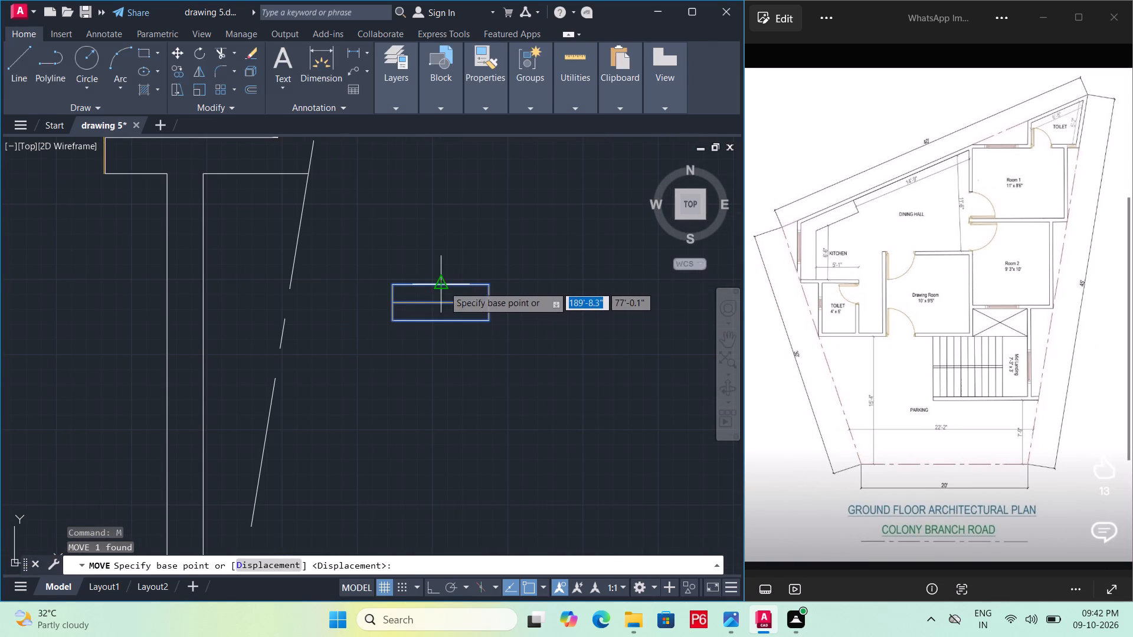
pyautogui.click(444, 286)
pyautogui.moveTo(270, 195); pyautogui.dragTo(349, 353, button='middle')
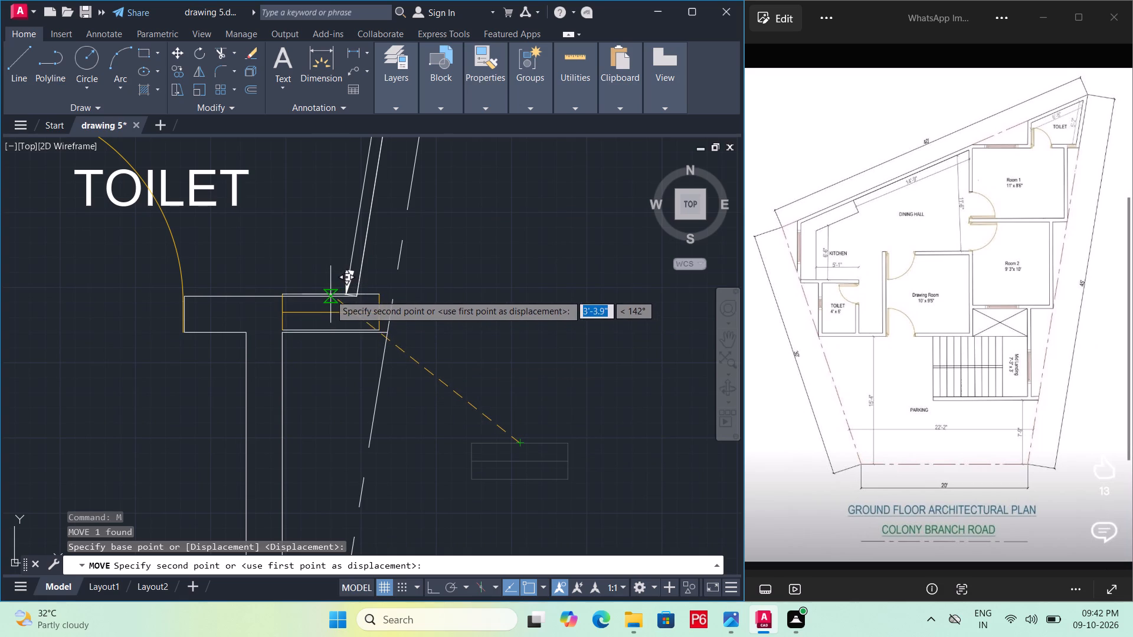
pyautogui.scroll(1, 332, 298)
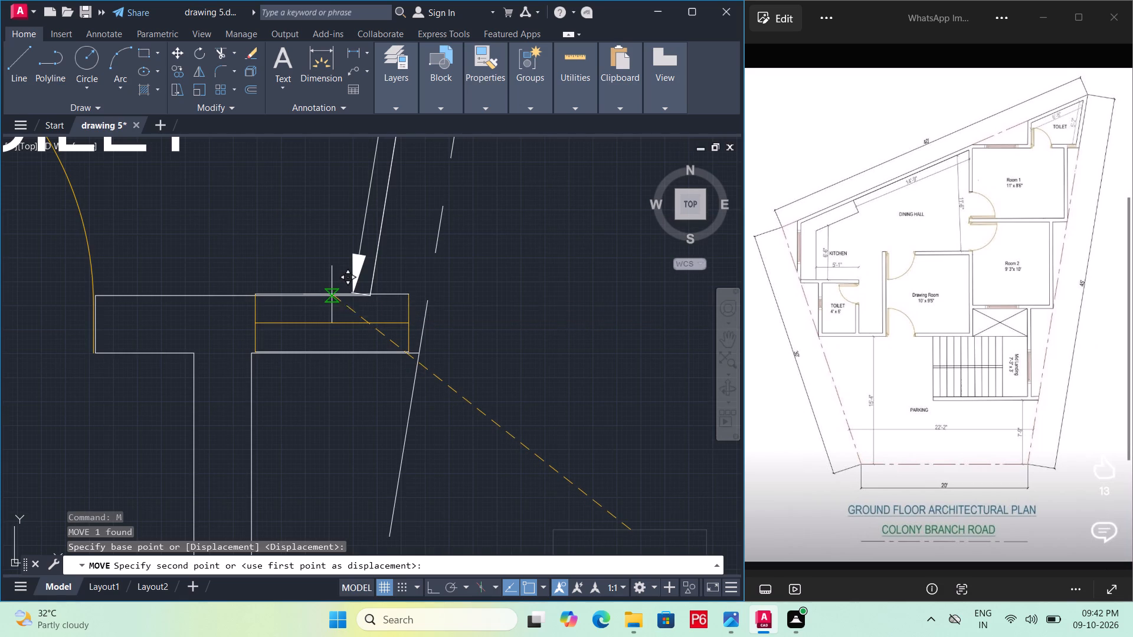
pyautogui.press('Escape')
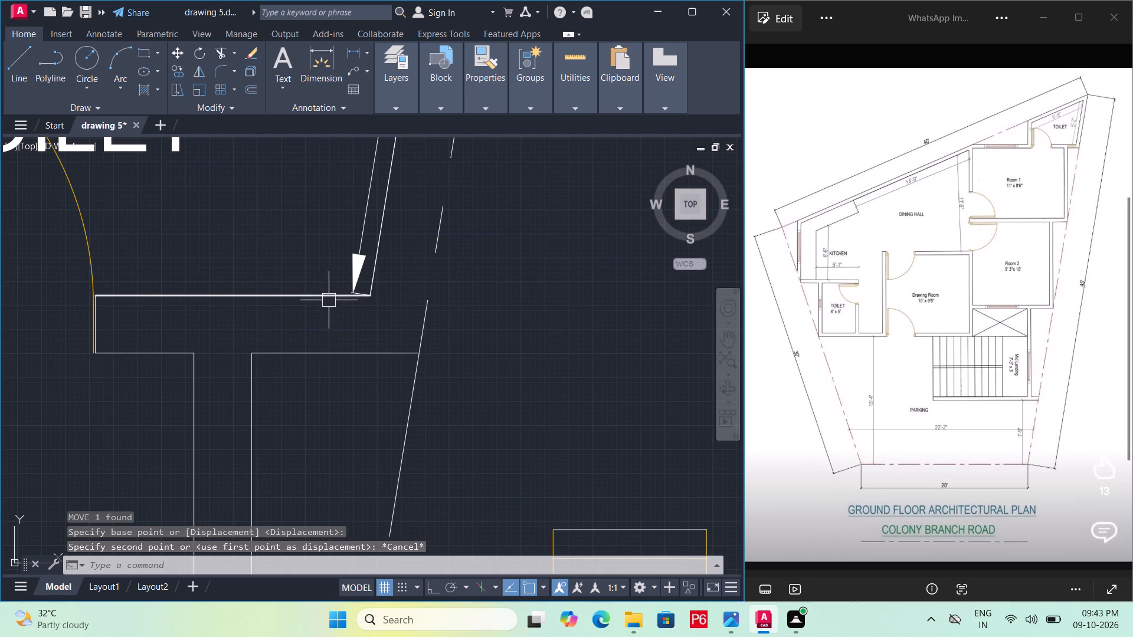
# Copy the V2 block by its upper-left corner into the wall between the Room 1 toilet and Room 1, beside the dashed boundary.
pyautogui.moveTo(406, 353); pyautogui.dragTo(374, 285, button='middle')
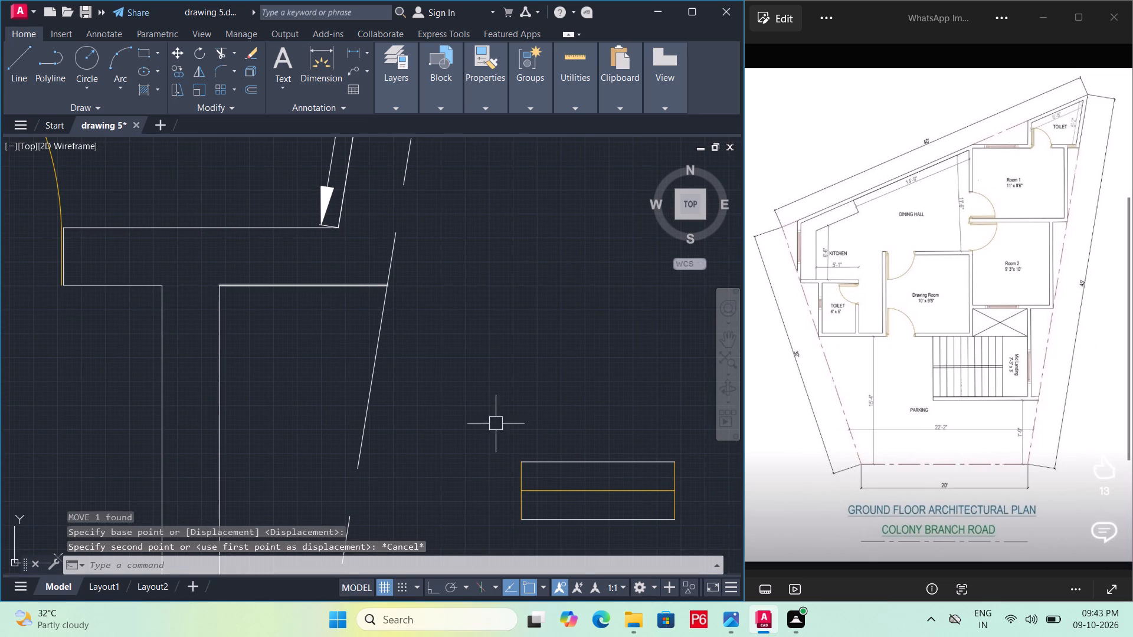
pyautogui.click(523, 465)
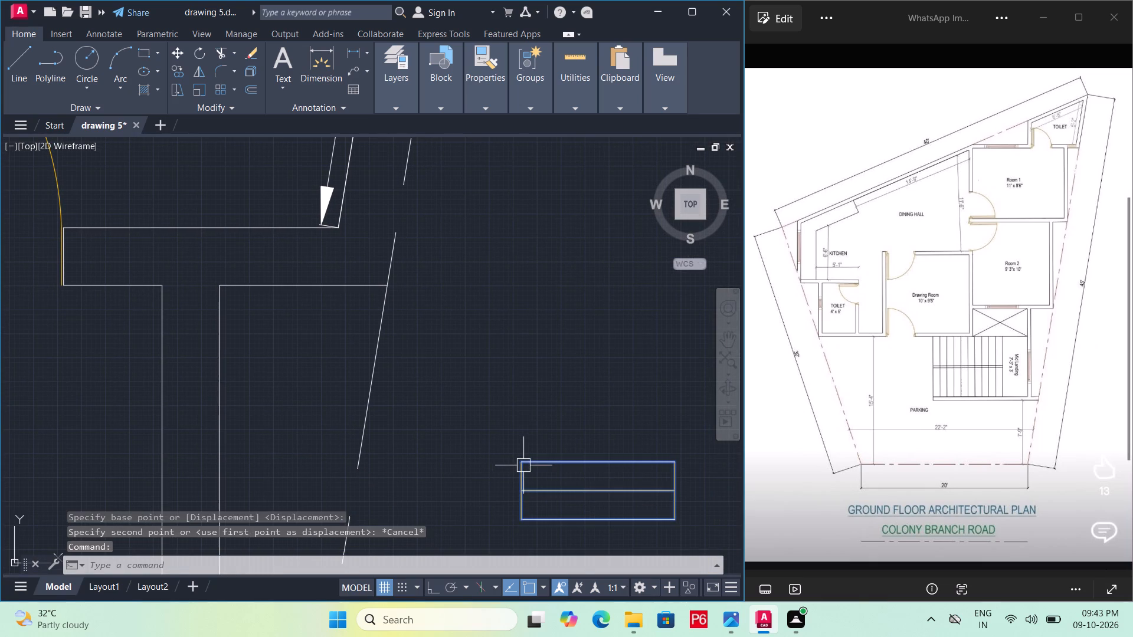
pyautogui.write('CO')
pyautogui.press('space')
pyautogui.click(523, 465)
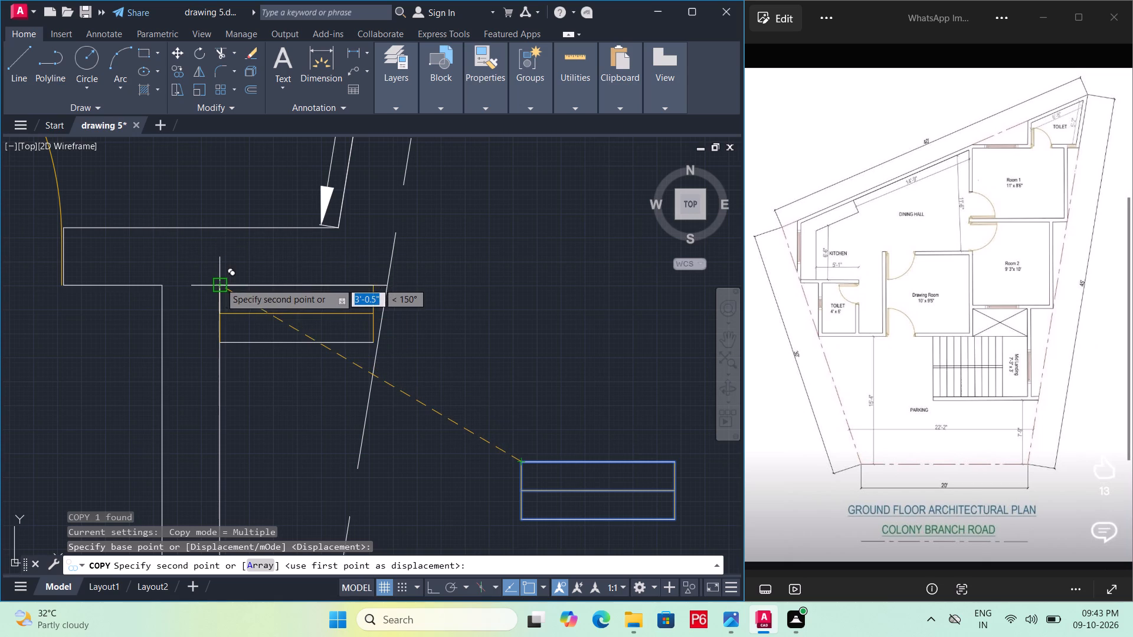
pyautogui.click(224, 229)
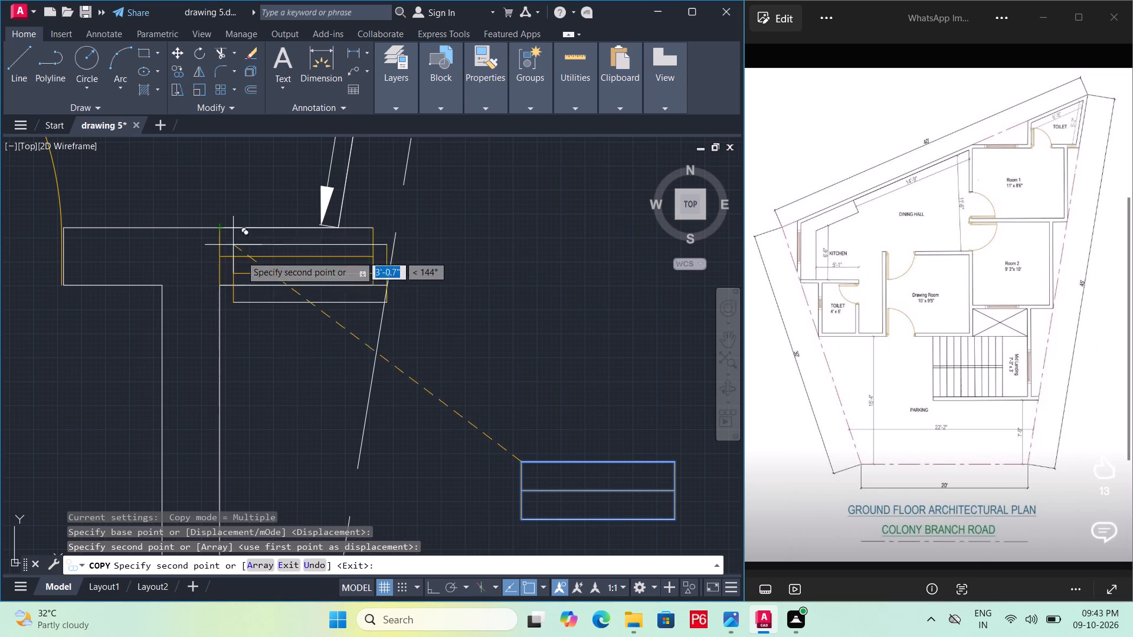
pyautogui.press('Escape')
# Explode the V2 copy placed in the toilet wall into separate lines.
pyautogui.click(378, 238)
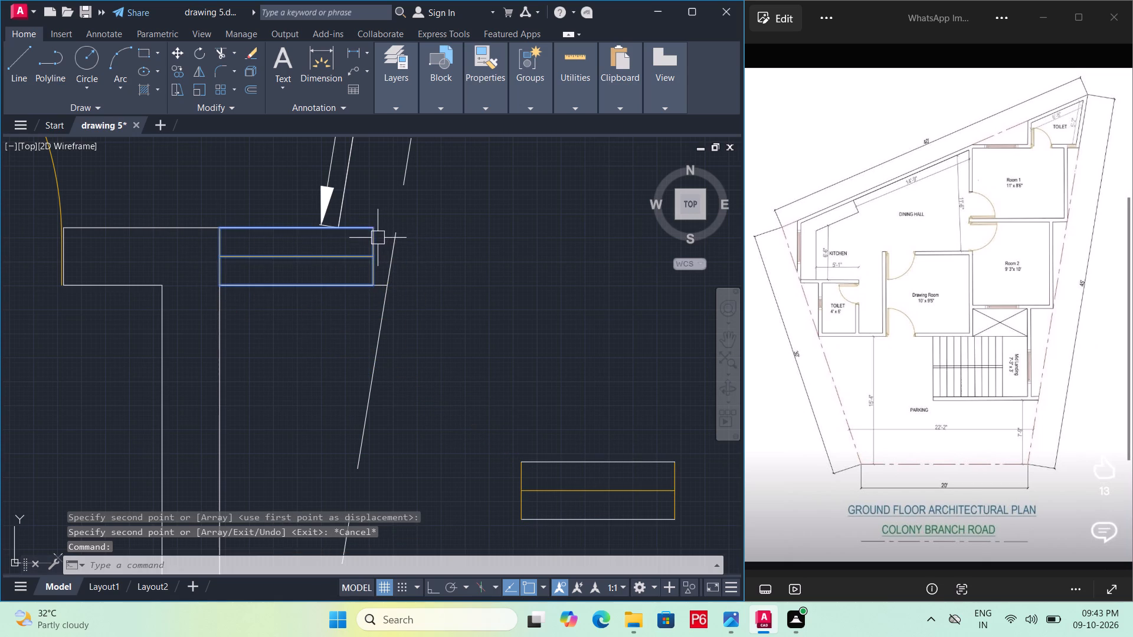
pyautogui.write('EX')
pyautogui.write('PL')
pyautogui.press('space')
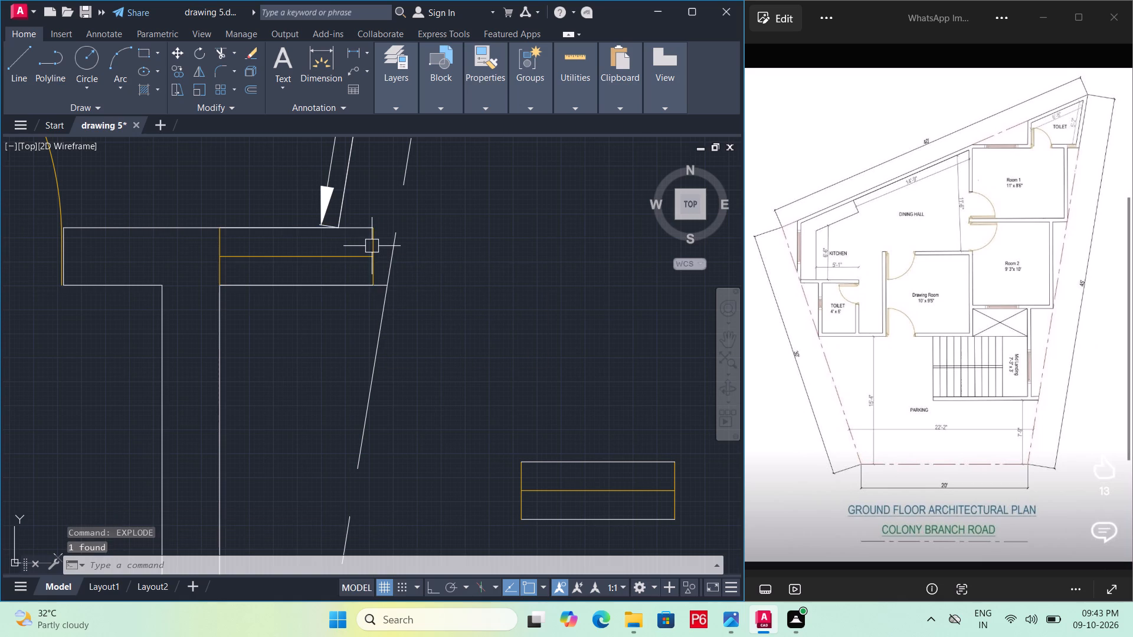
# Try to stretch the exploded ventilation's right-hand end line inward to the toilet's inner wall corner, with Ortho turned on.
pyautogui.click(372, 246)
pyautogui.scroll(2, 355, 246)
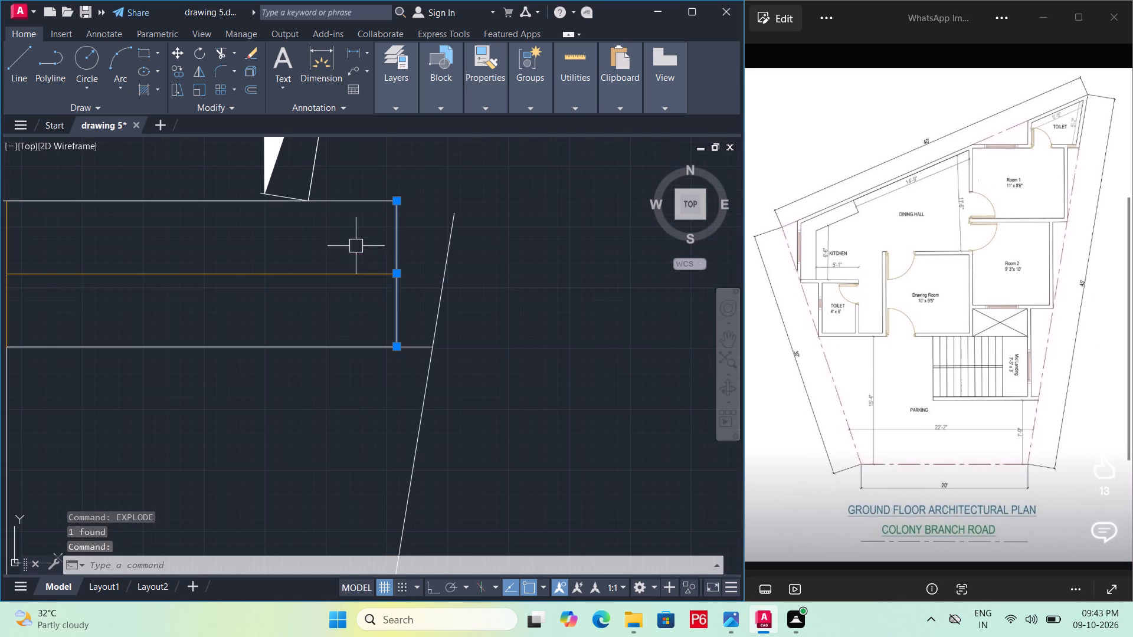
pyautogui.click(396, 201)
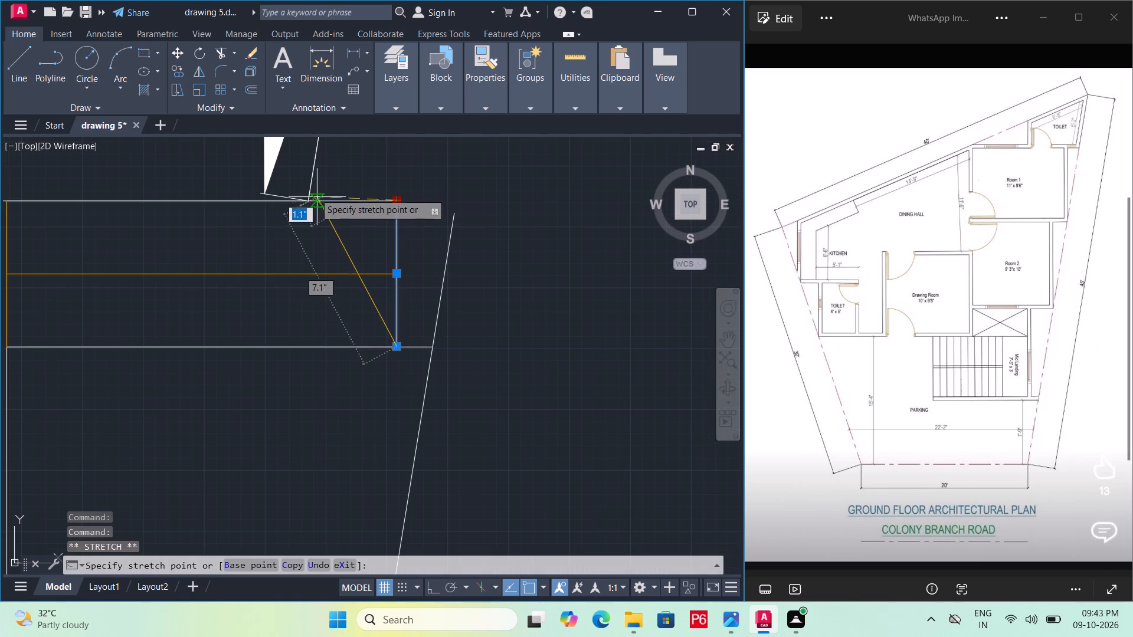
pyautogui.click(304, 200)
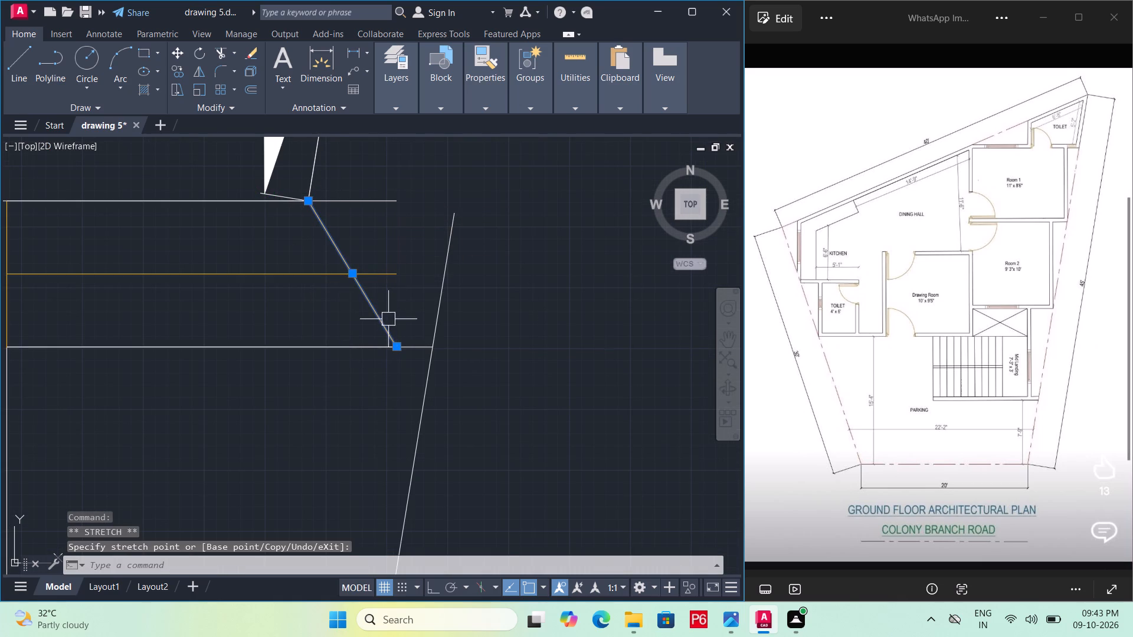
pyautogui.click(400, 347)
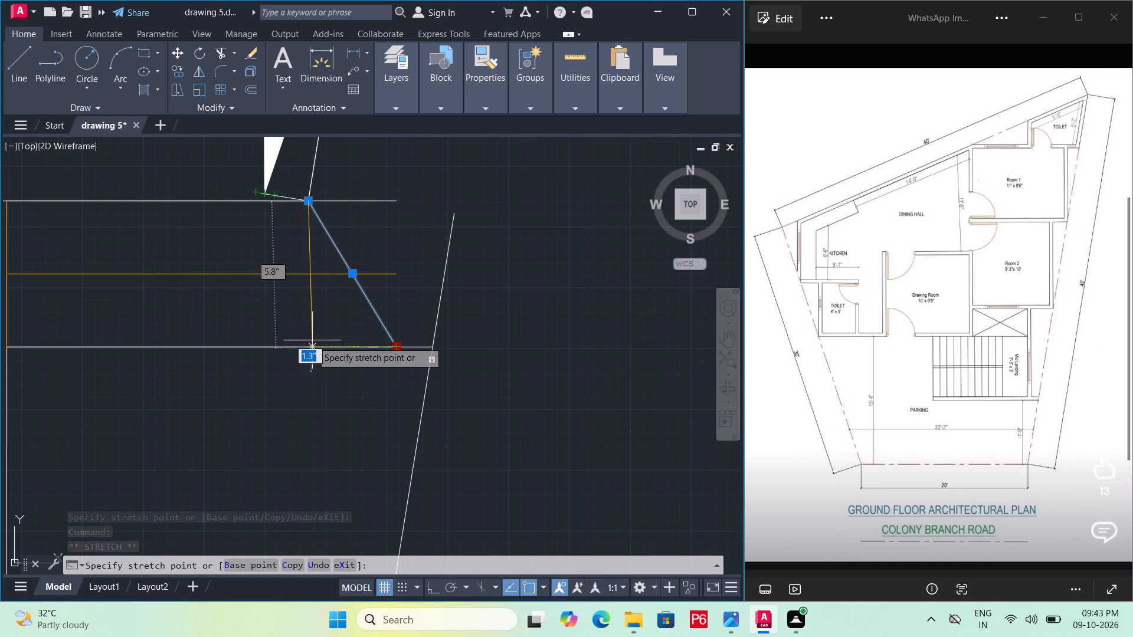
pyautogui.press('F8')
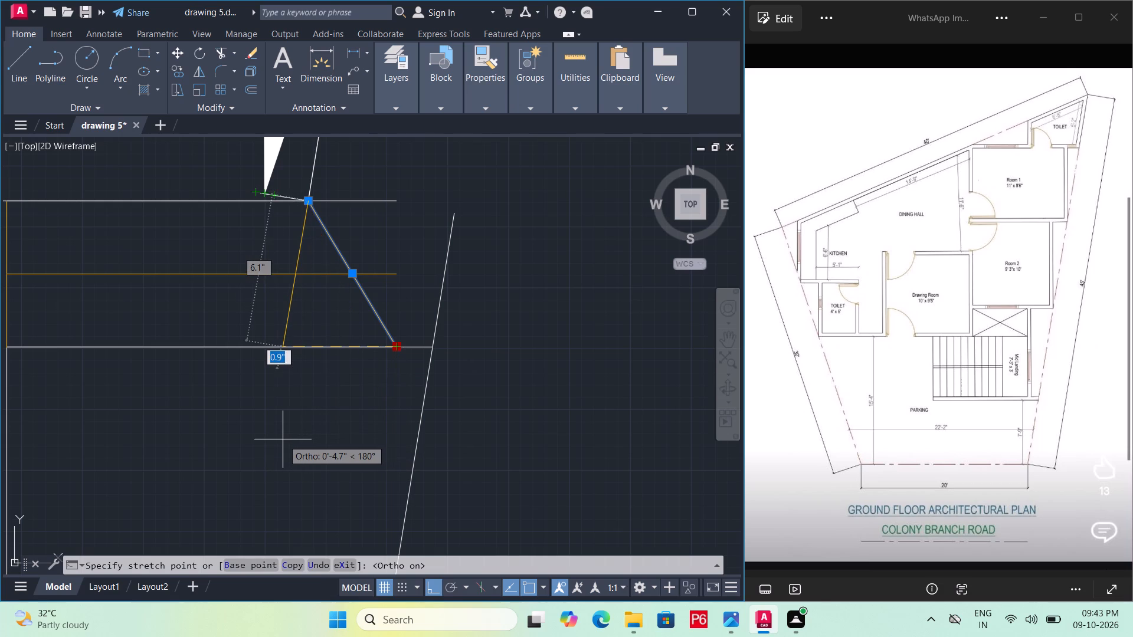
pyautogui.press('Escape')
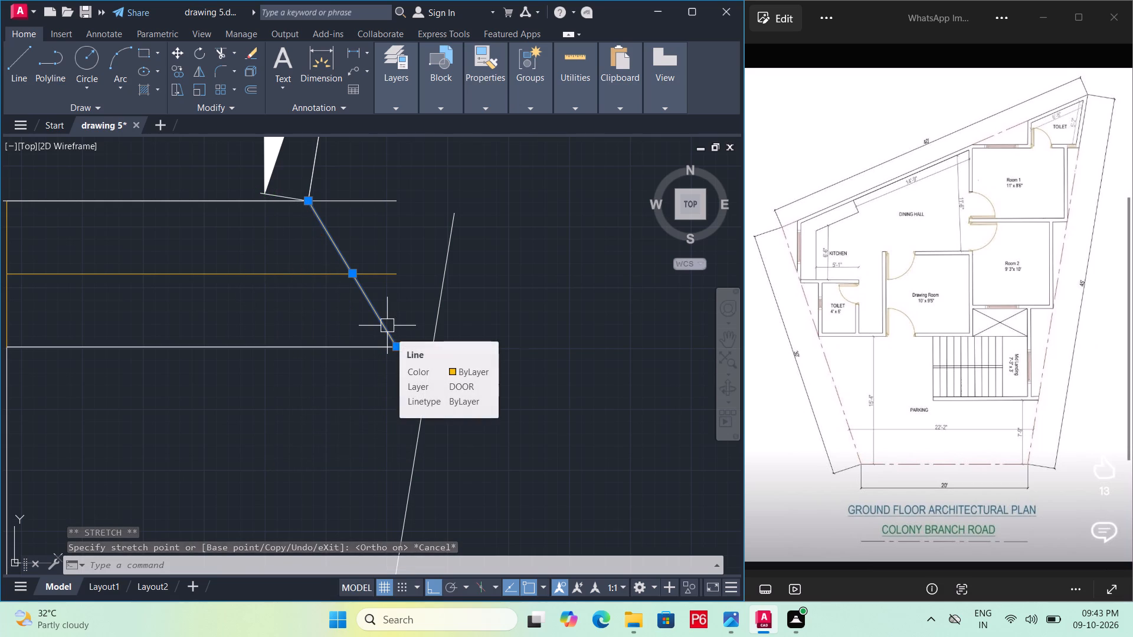
# Delete the slanted end line of the exploded ventilation near the dashed boundary.
pyautogui.click(387, 326)
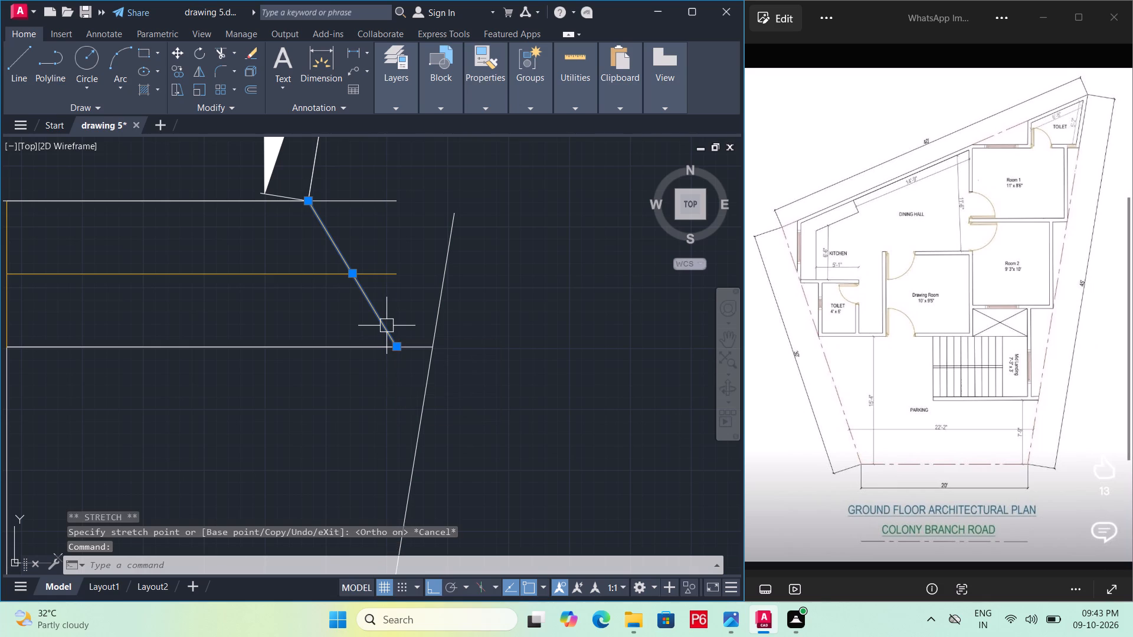
pyautogui.press('Delete')
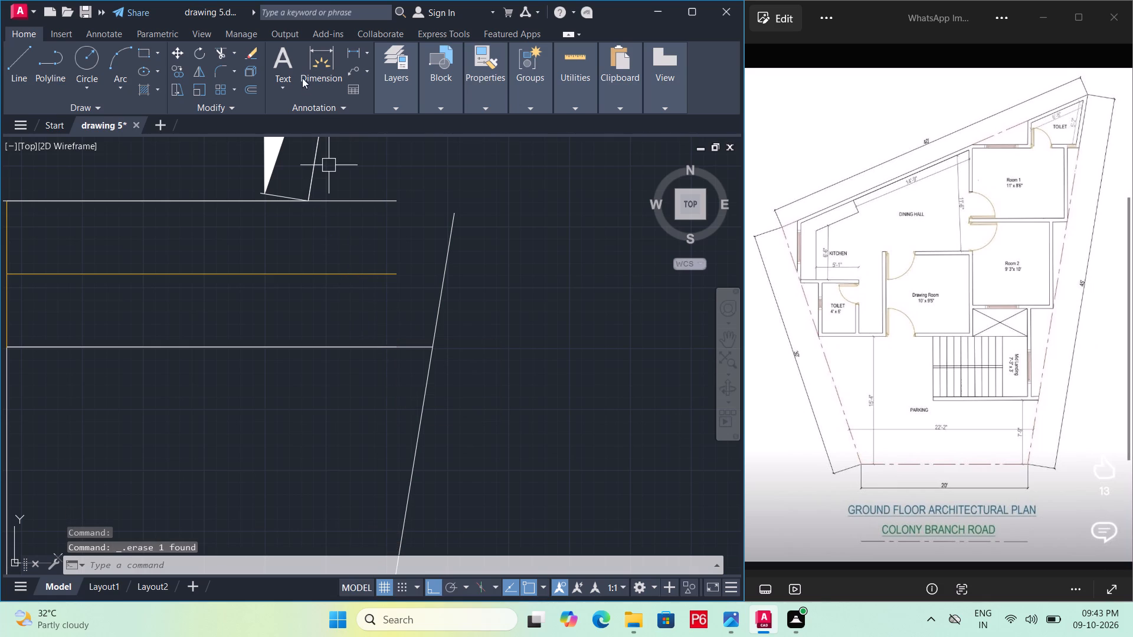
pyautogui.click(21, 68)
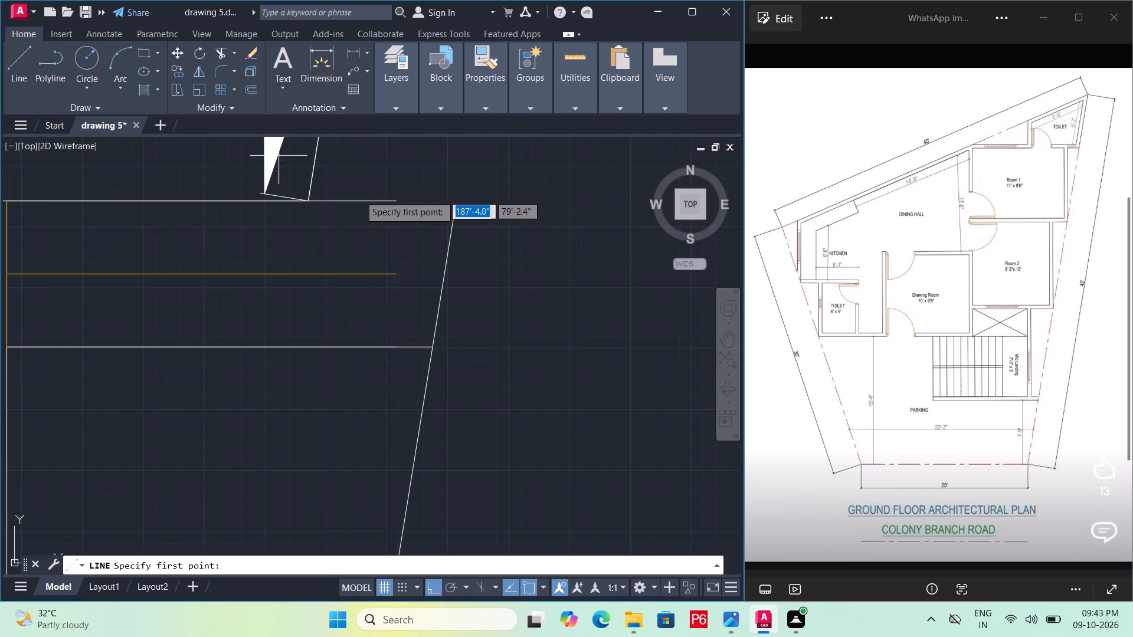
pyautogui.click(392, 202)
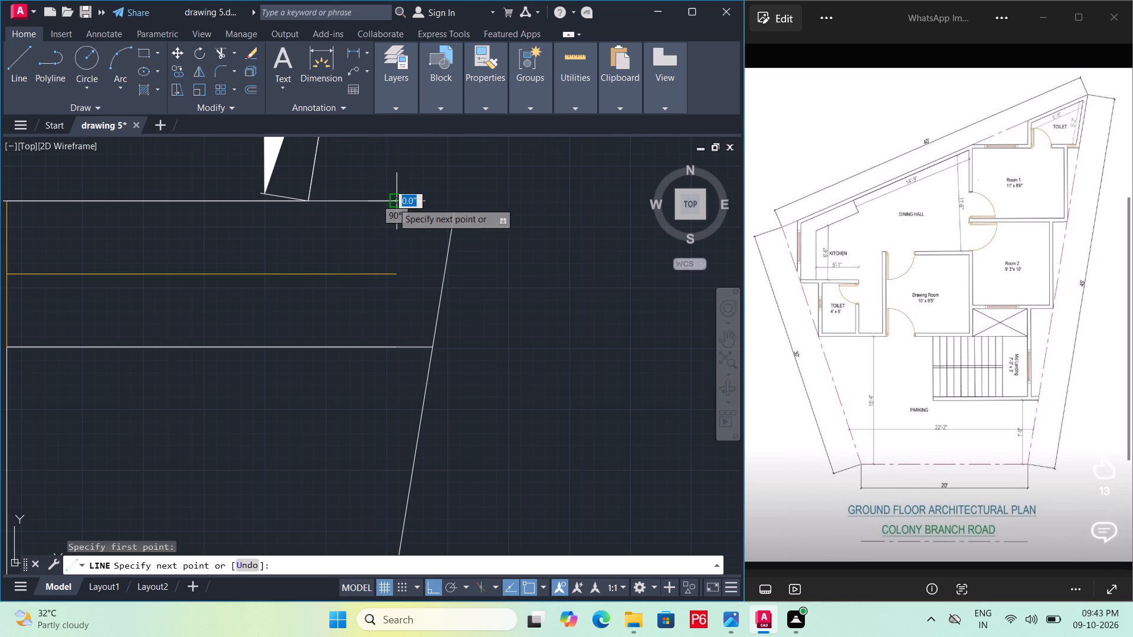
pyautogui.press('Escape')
# Draw a vertical line across the wall thickness from the toilet's inner wall corner down to the wall's lower line.
pyautogui.press('l')
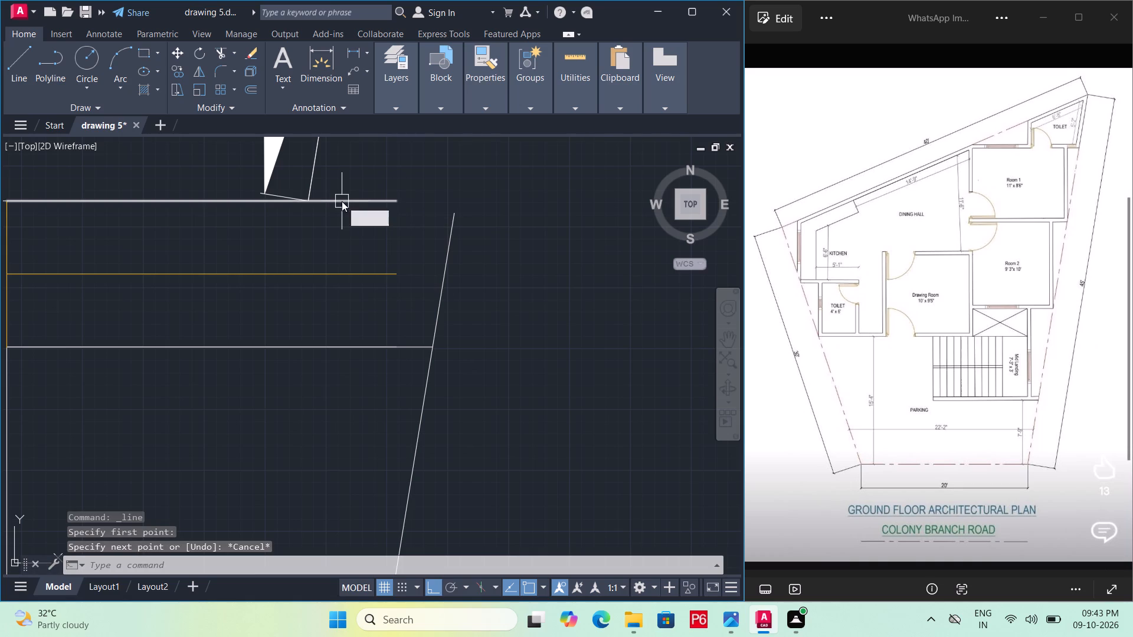
pyautogui.press('space')
pyautogui.click(302, 202)
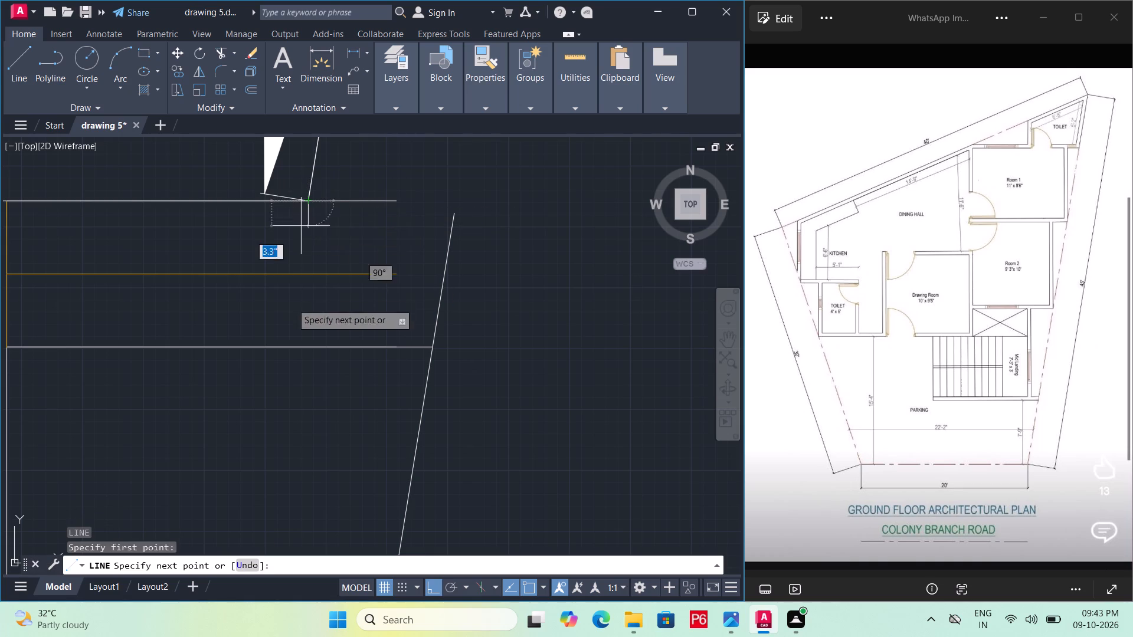
pyautogui.click(312, 345)
pyautogui.press('Escape')
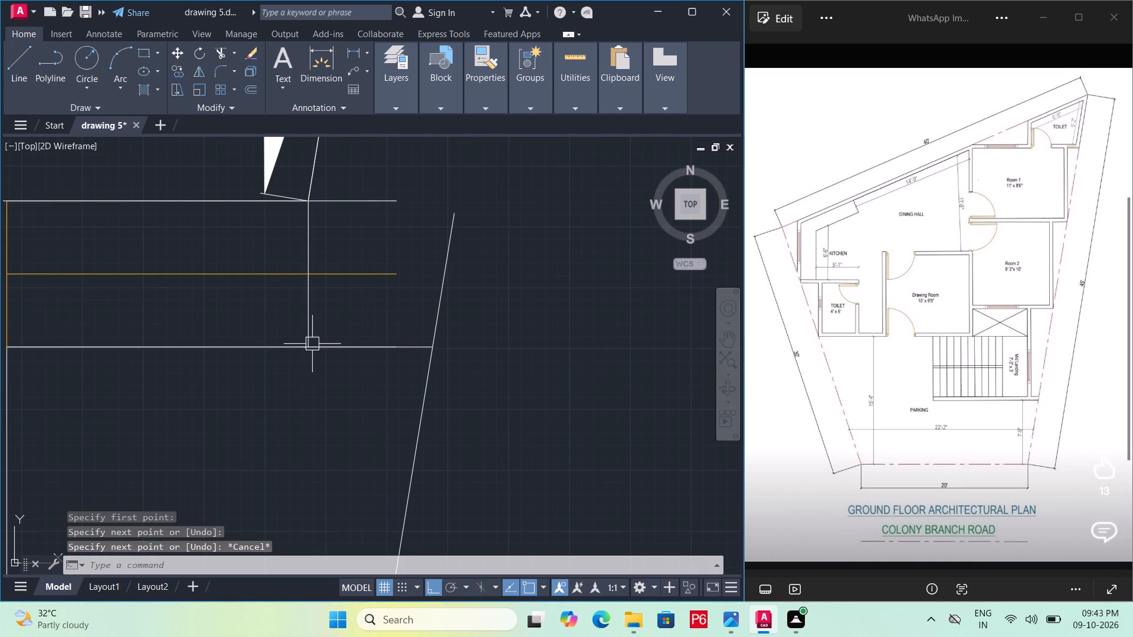
# Trim the ventilation's upper and middle lines where they extend past the new vertical end line.
pyautogui.write('TR')
pyautogui.press('space')
pyautogui.press('space')
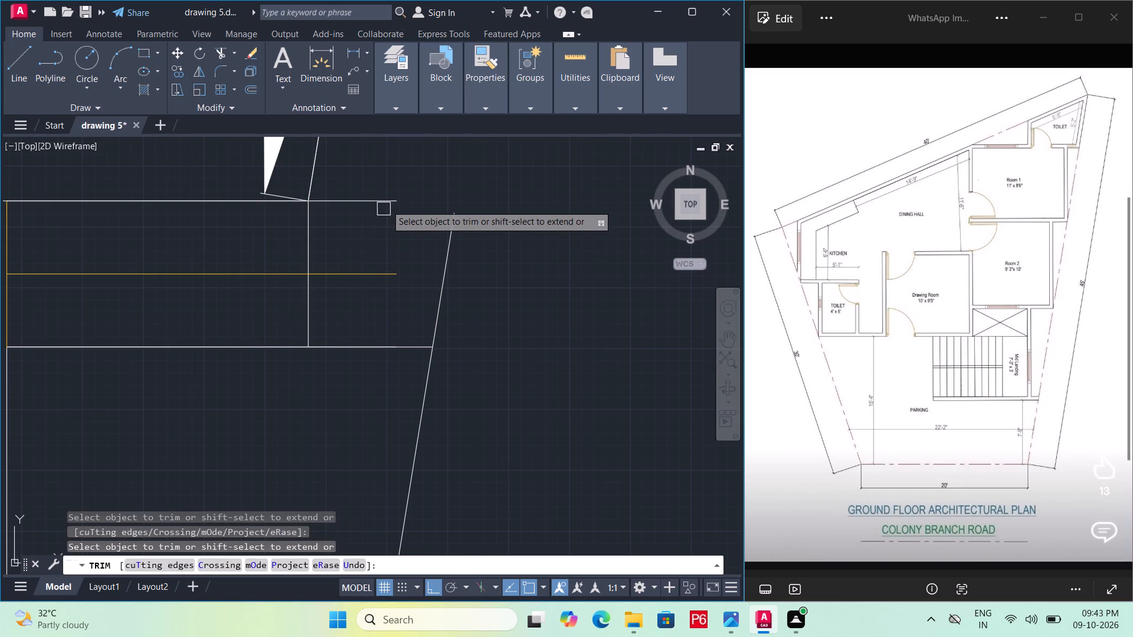
pyautogui.click(392, 190)
pyautogui.click(379, 292)
pyautogui.press('Escape')
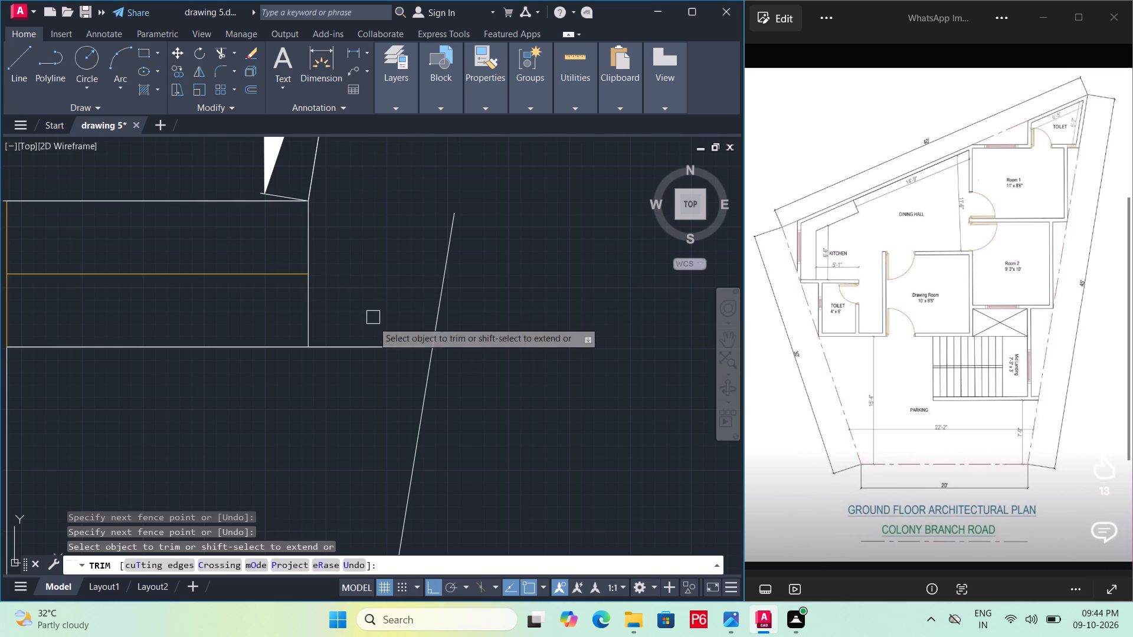
# Shorten the ventilation's lower line to the foot of the vertical end line by stretching its endpoint, and save the drawing.
pyautogui.click(367, 352)
pyautogui.click(400, 343)
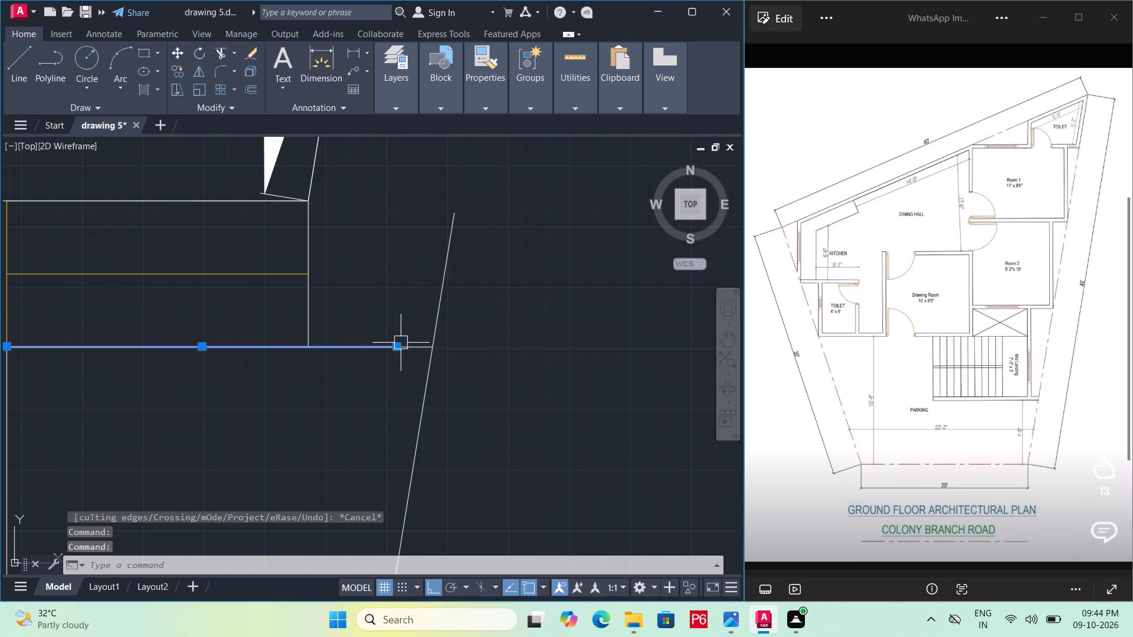
pyautogui.press('Escape')
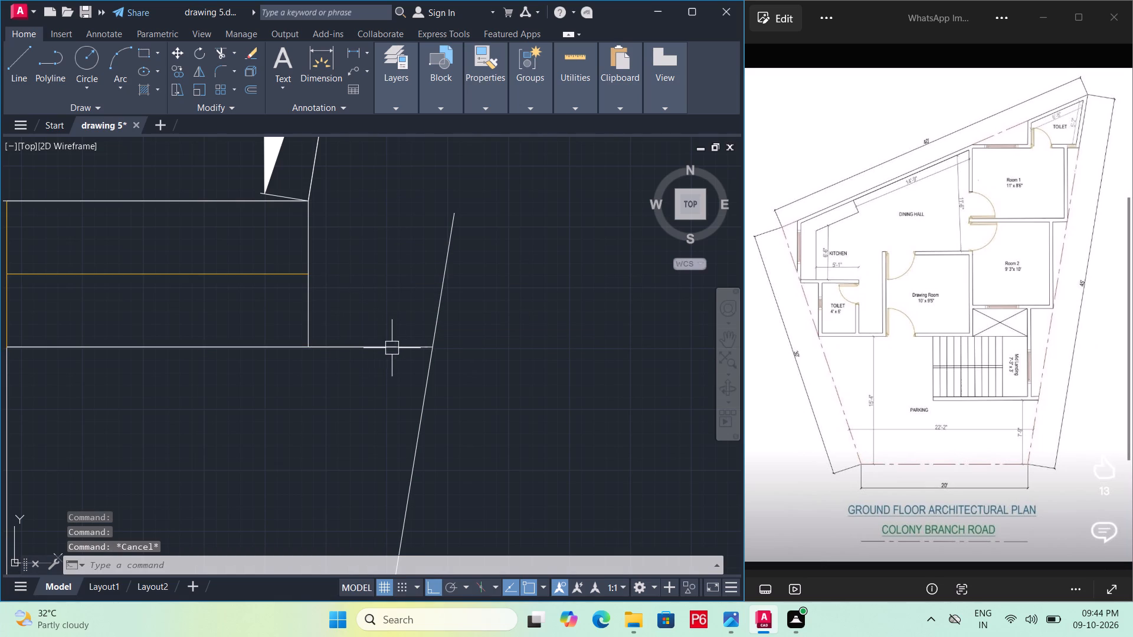
pyautogui.click(375, 347)
pyautogui.click(394, 347)
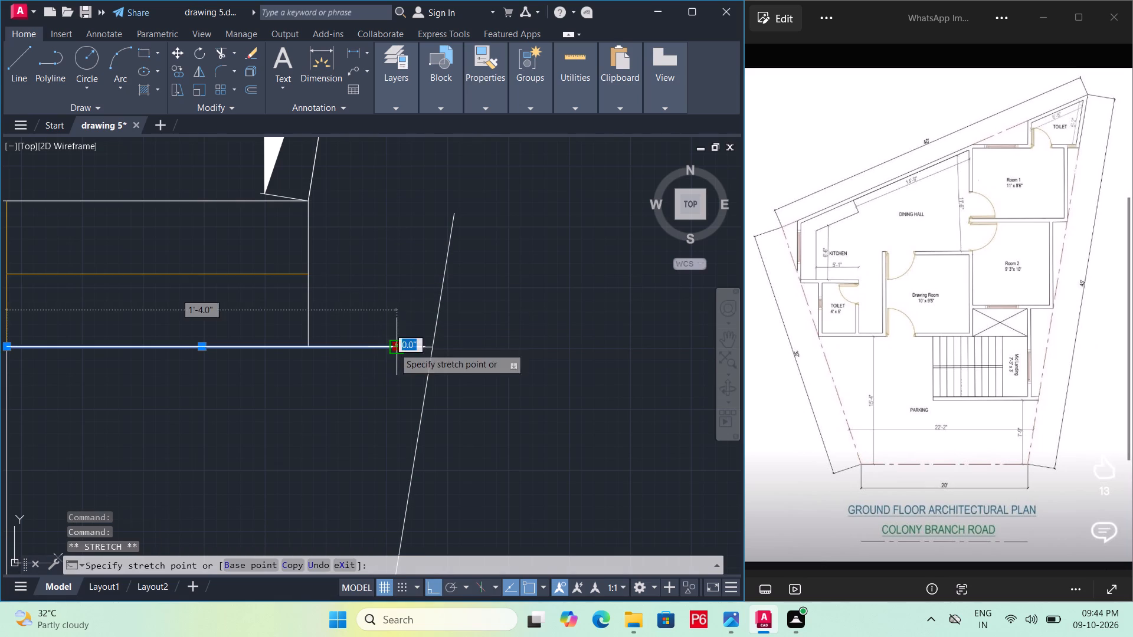
pyautogui.click(314, 349)
pyautogui.hotkey('ctrl', 's')
pyautogui.hotkey('ctrl', 's')
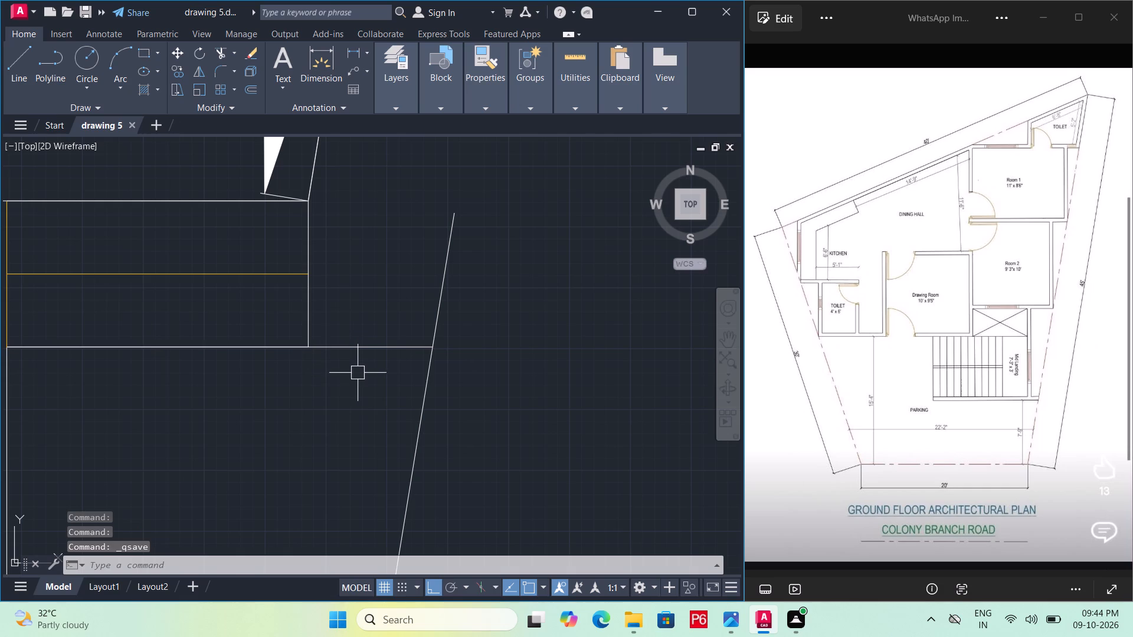
pyautogui.hotkey('ctrl', 's')
# Put the ventilation's new vertical end line on the DOOR layer and save the drawing.
pyautogui.scroll(-1, 358, 373)
pyautogui.moveTo(358, 373); pyautogui.dragTo(404, 416, button='middle')
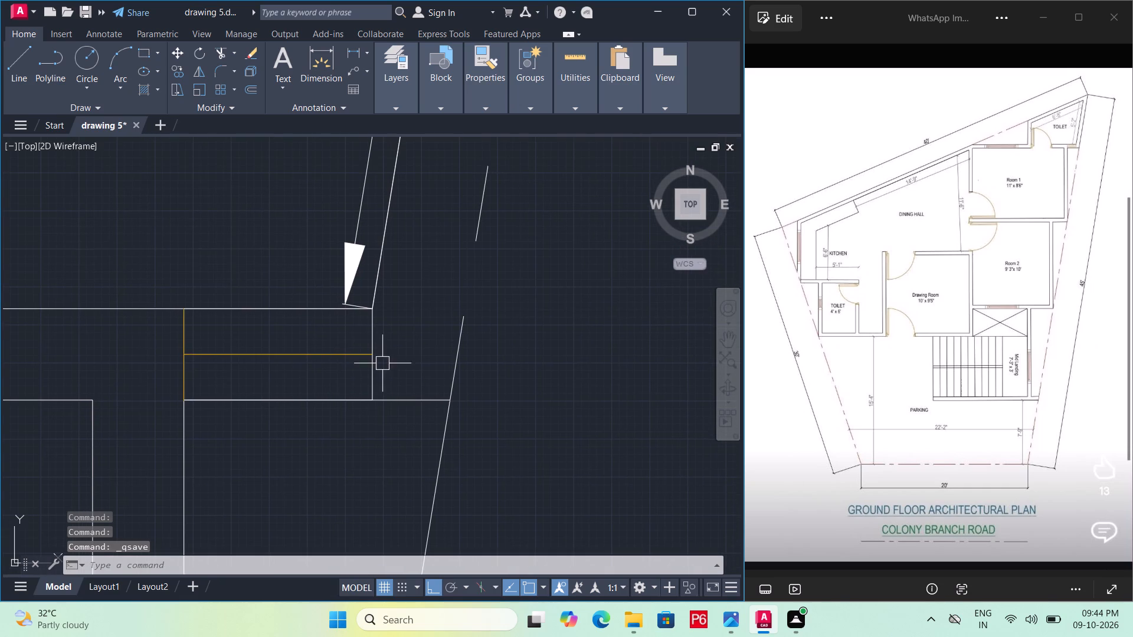
pyautogui.doubleClick(402, 337)
pyautogui.click(168, 370)
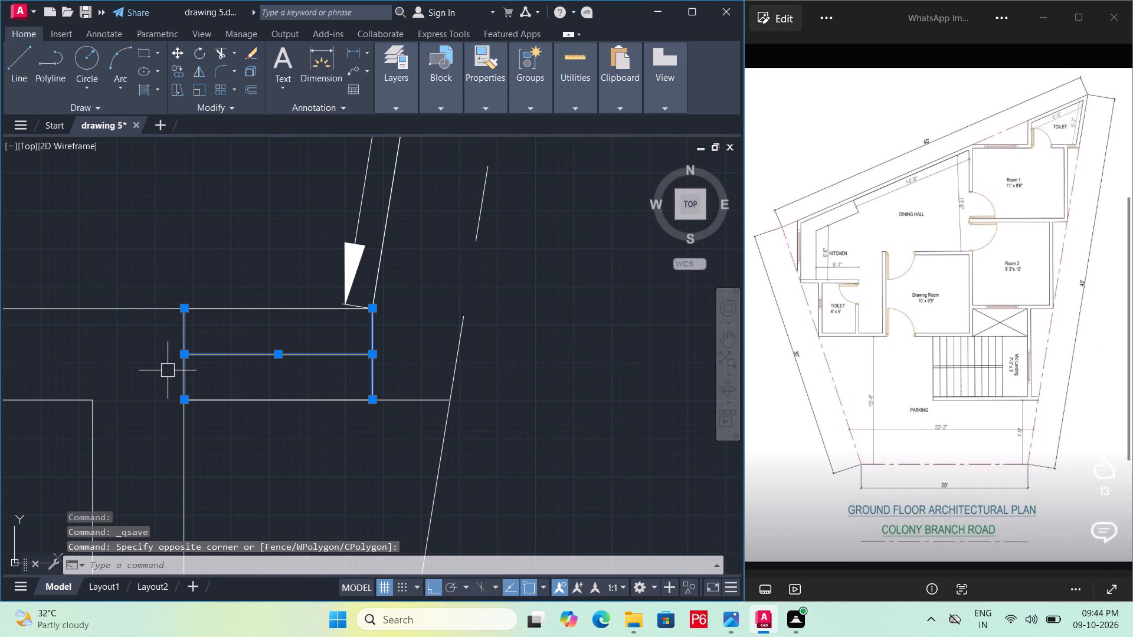
pyautogui.press('Escape')
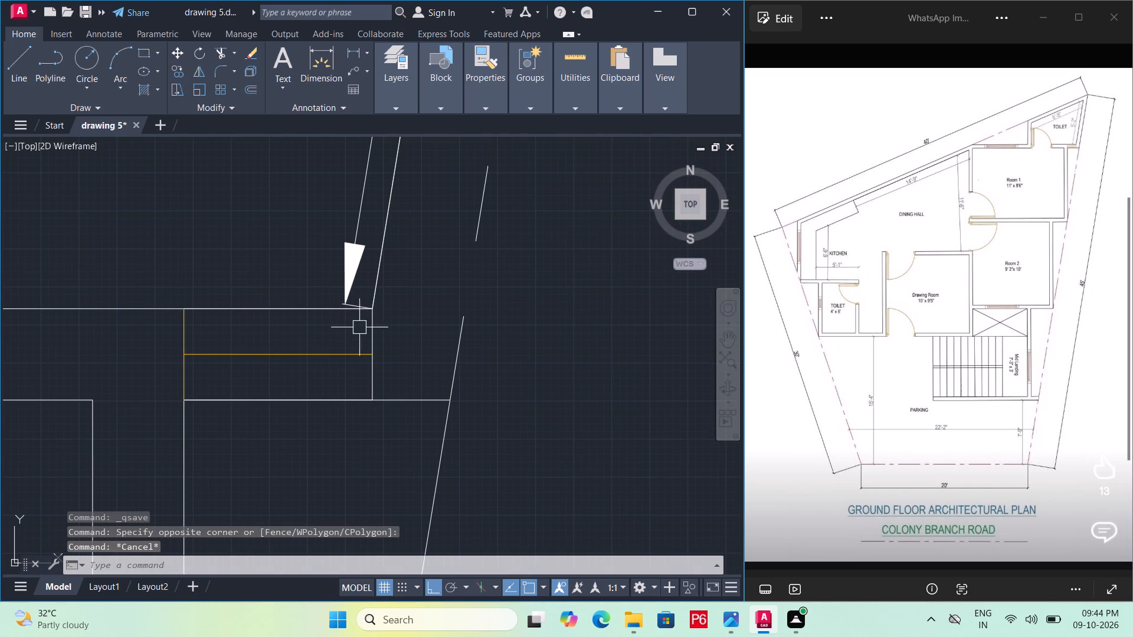
pyautogui.click(371, 327)
pyautogui.click(395, 103)
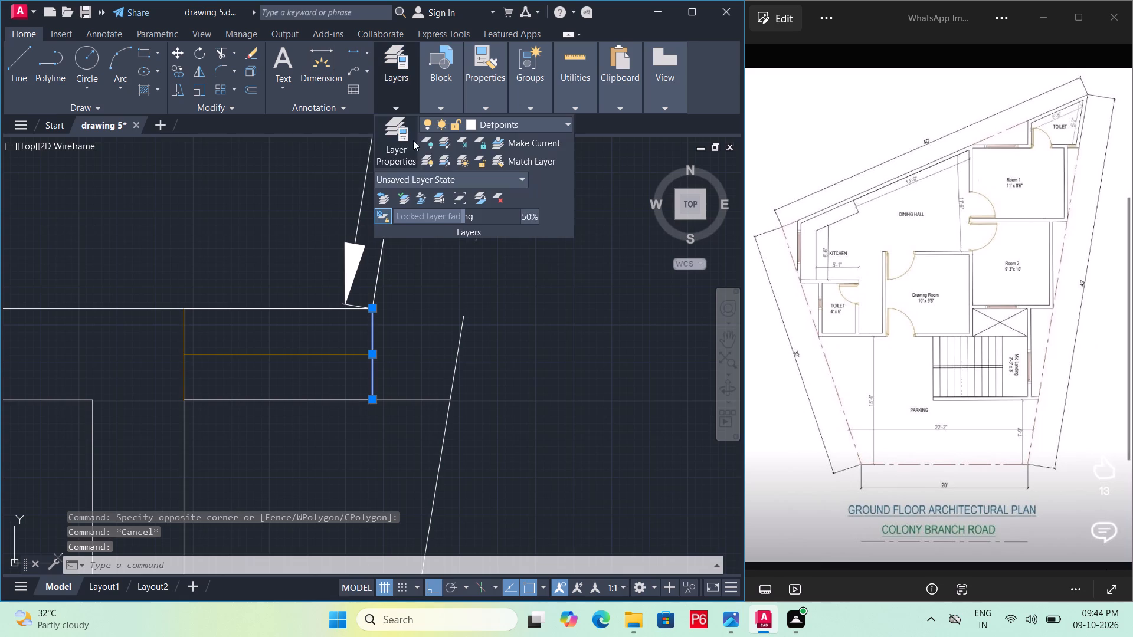
pyautogui.click(494, 125)
pyautogui.click(497, 175)
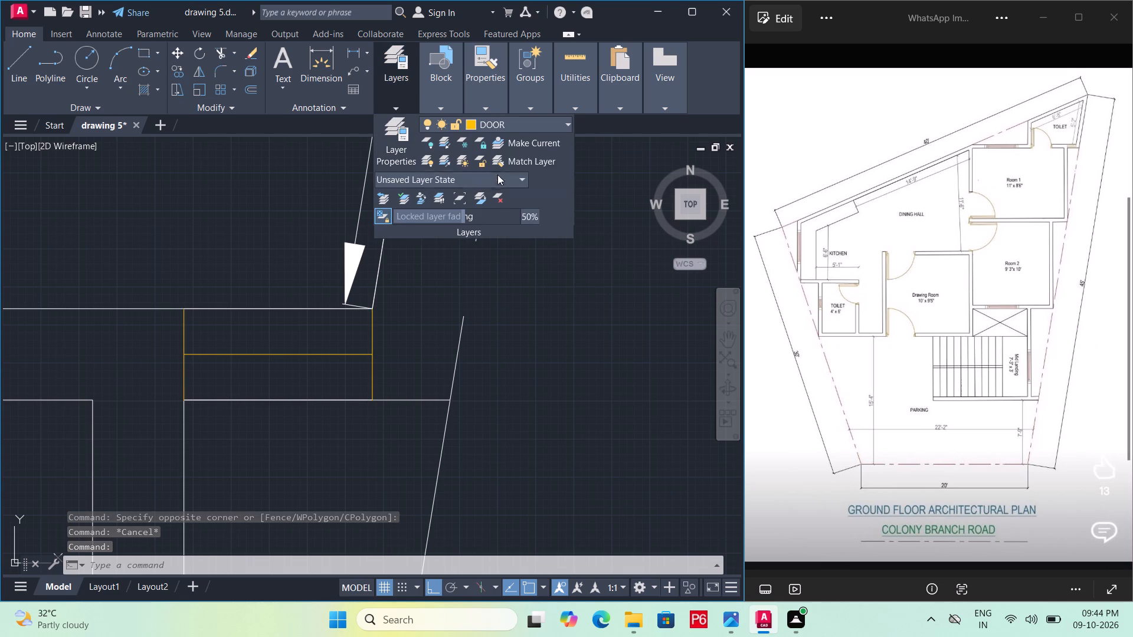
pyautogui.press('Escape')
pyautogui.hotkey('ctrl', 's')
pyautogui.hotkey('ctrl', 's')
pyautogui.hotkey('ctrl', 's')
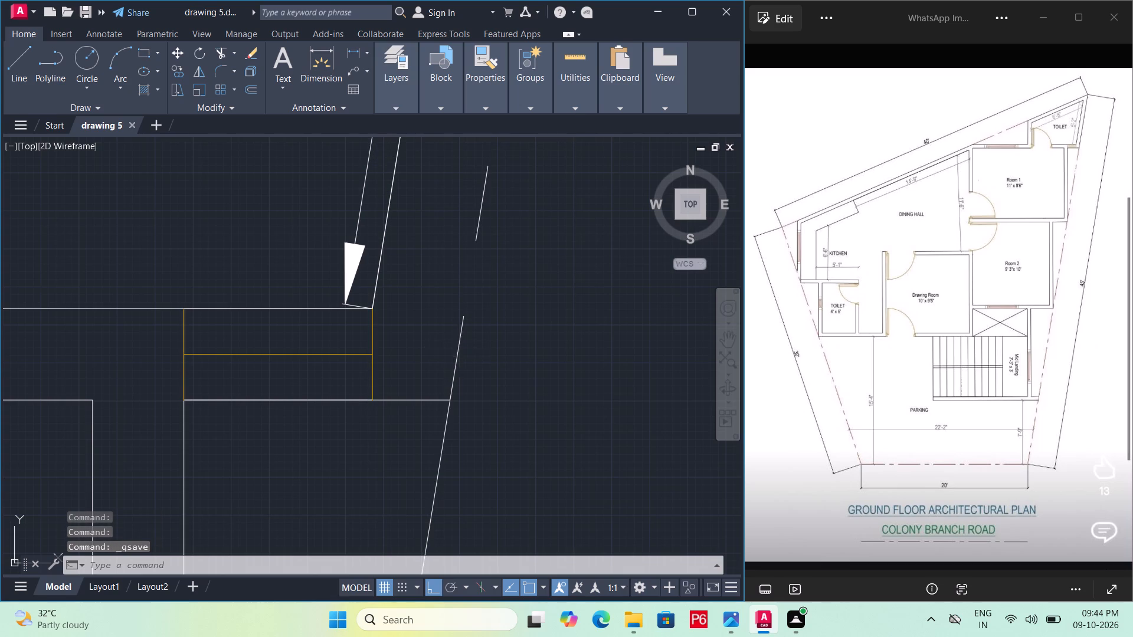
# Define the five ventilation lines in the Room 1 toilet wall as a block named V3, and save the drawing.
pyautogui.click(372, 329)
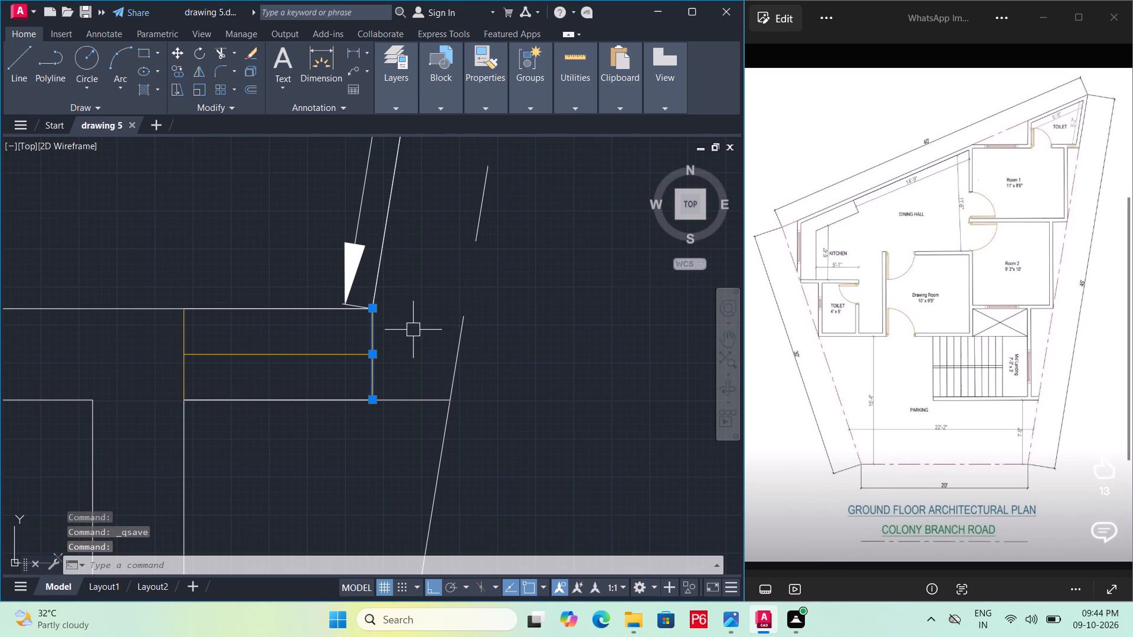
pyautogui.press('Escape')
pyautogui.click(413, 330)
pyautogui.click(140, 375)
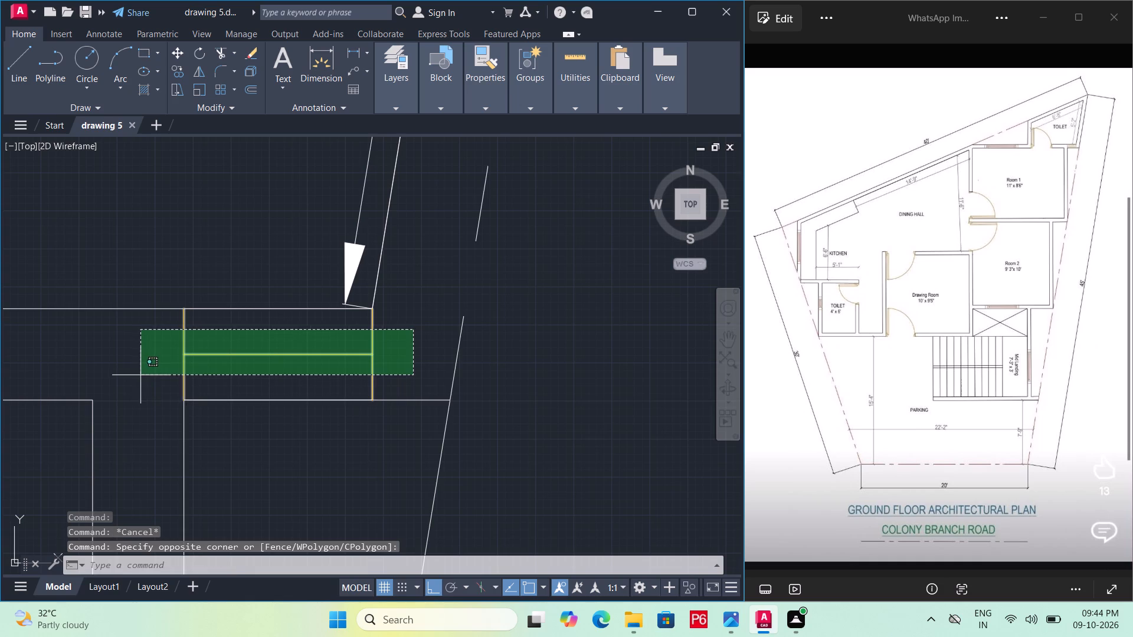
pyautogui.scroll(1, 242, 350)
pyautogui.click(304, 283)
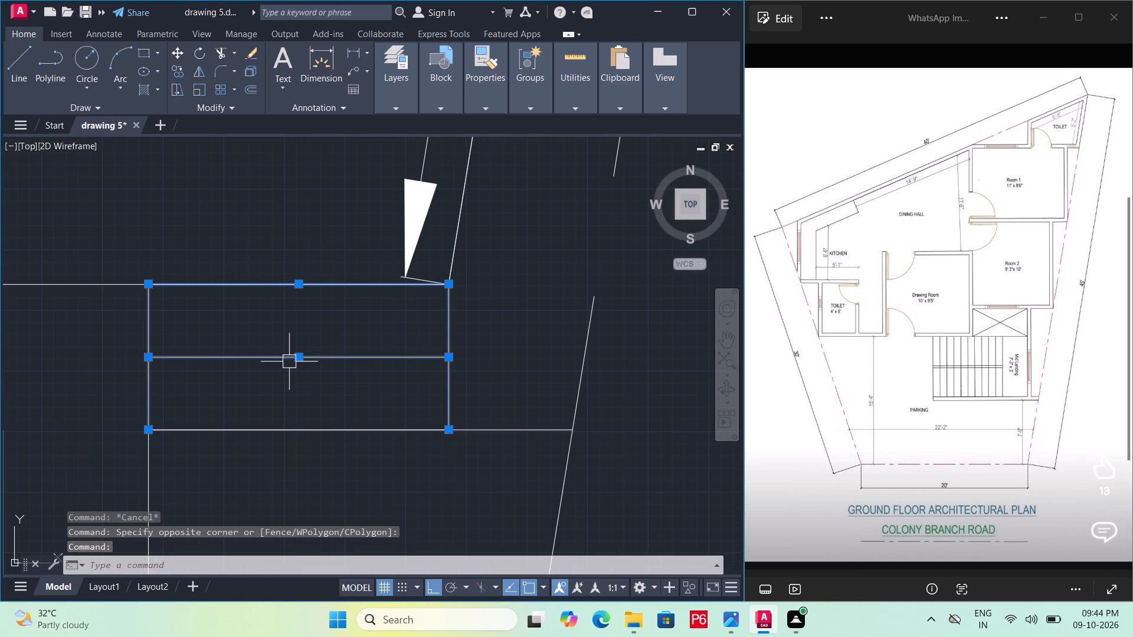
pyautogui.click(302, 424)
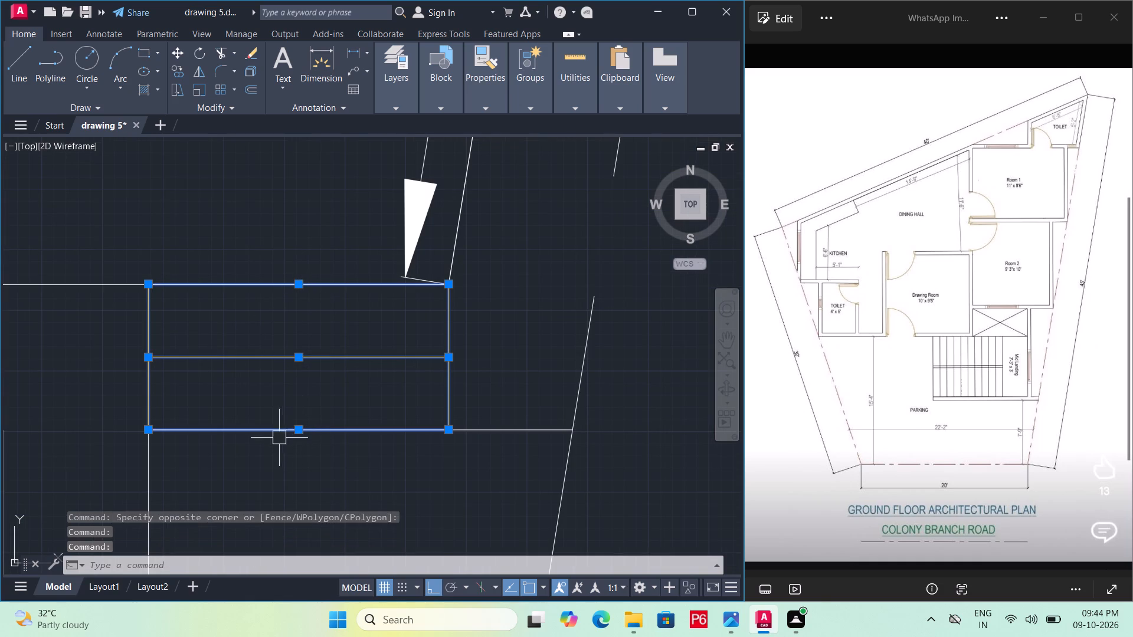
pyautogui.scroll(-1, 275, 453)
pyautogui.write('B')
pyautogui.press('space')
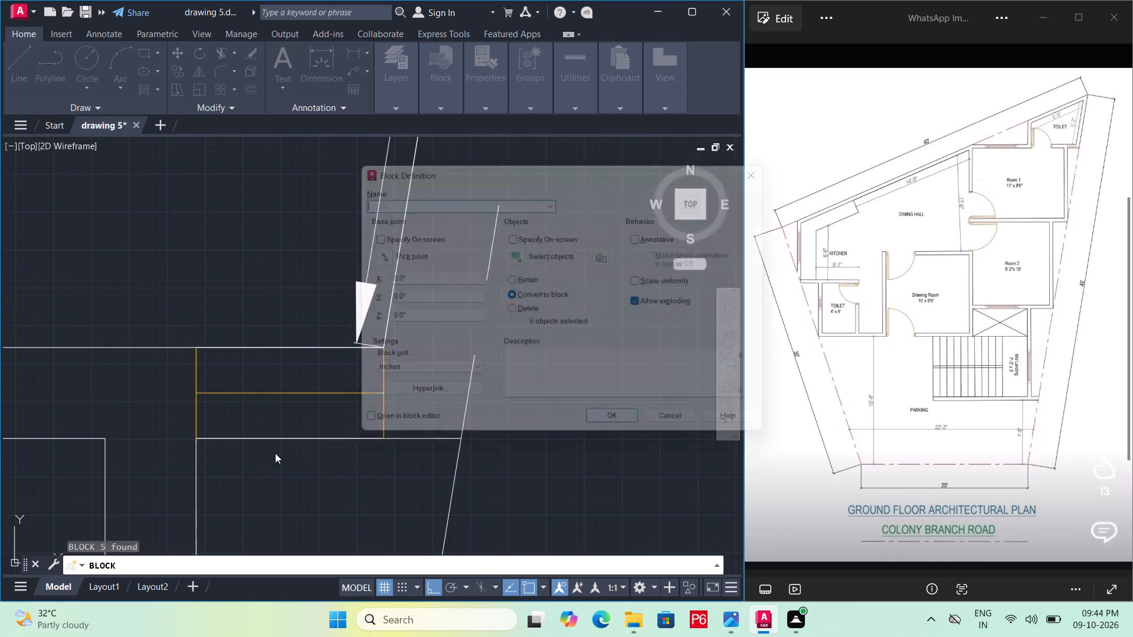
pyautogui.write('V3')
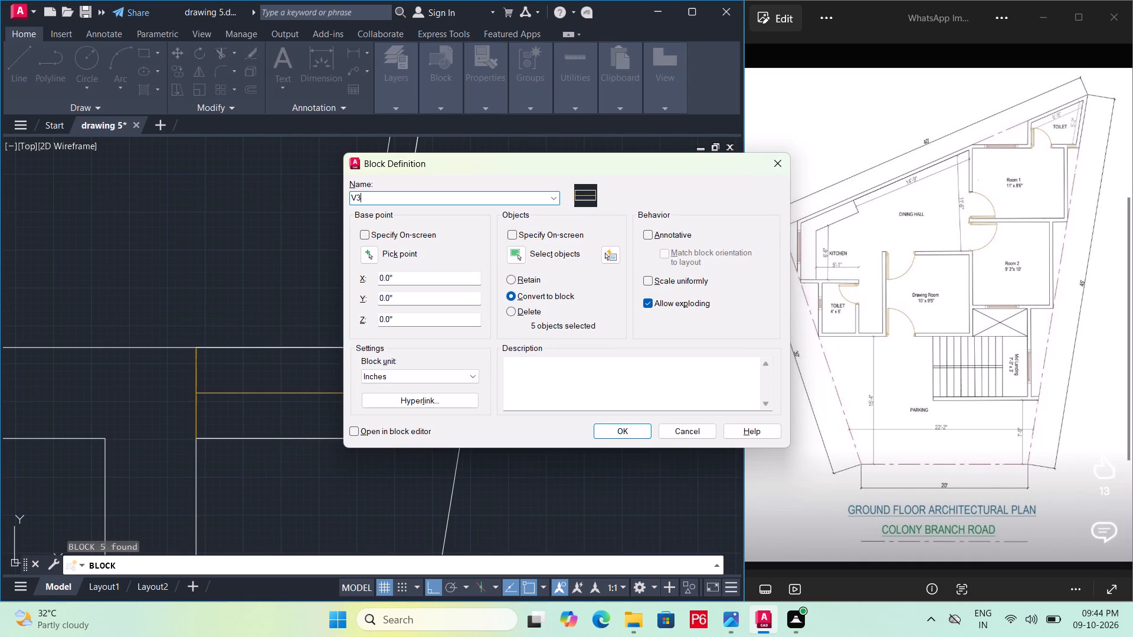
pyautogui.press('Return')
pyautogui.scroll(-1, 361, 409)
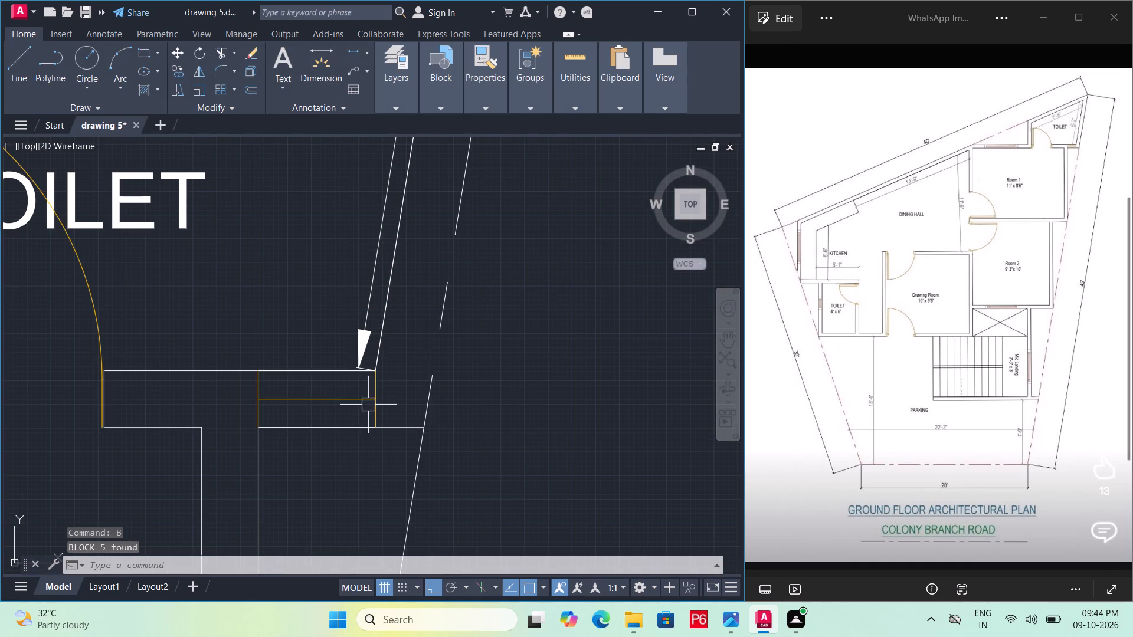
pyautogui.hotkey('ctrl', 's')
pyautogui.hotkey('ctrl', 's')
# Delete the spare ventilation copies outside the plan, one beside Room 1 and one beside the 4'x6' toilet.
pyautogui.keyDown('ctrl'); pyautogui.scroll(-2, 368, 404); pyautogui.keyUp('ctrl')
pyautogui.moveTo(368, 404); pyautogui.dragTo(469, 297, button='middle')
pyautogui.scroll(-2, 469, 294)
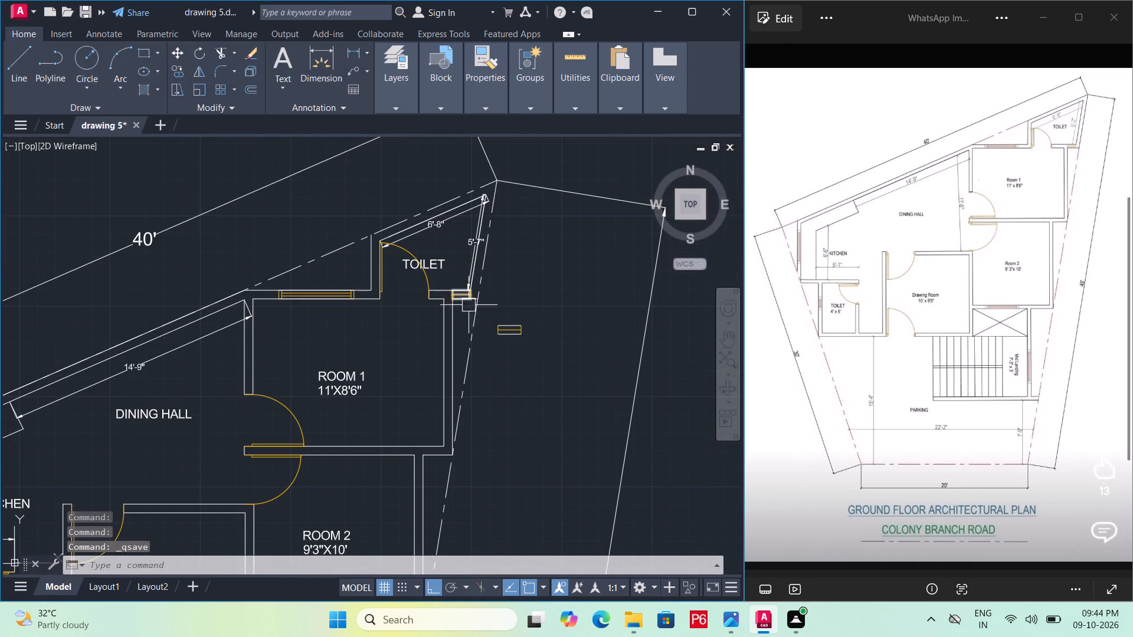
pyautogui.click(520, 323)
pyautogui.press('Delete')
pyautogui.scroll(-2, 518, 324)
pyautogui.moveTo(525, 291); pyautogui.dragTo(552, 240, button='middle')
pyautogui.scroll(2, 313, 376)
pyautogui.click(263, 389)
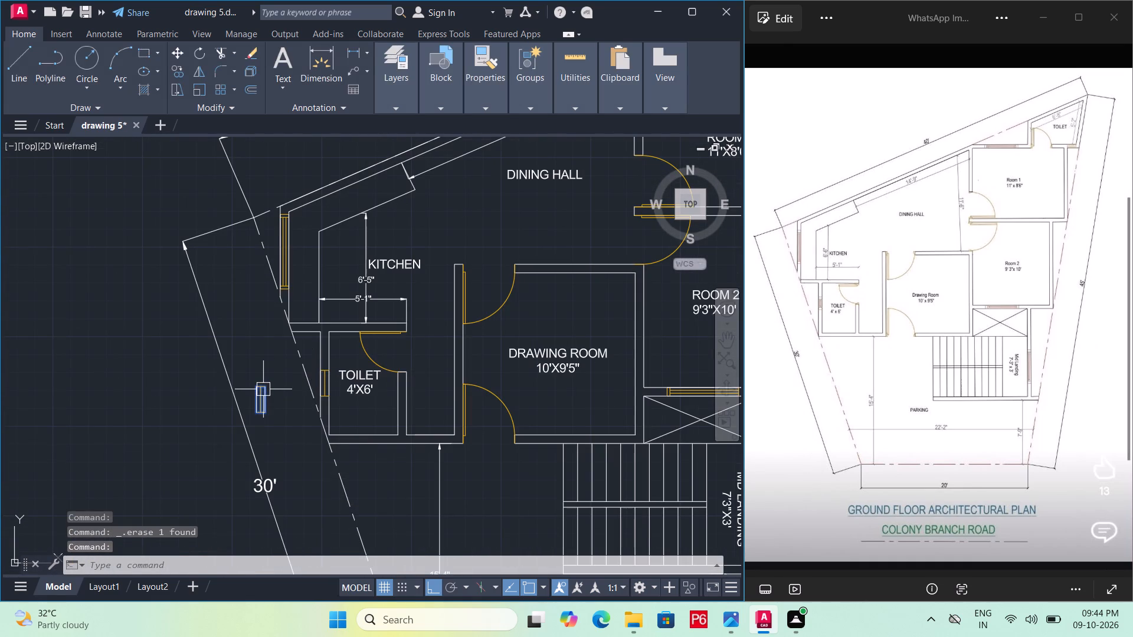
pyautogui.press('Delete')
# Delete the spare horizontal and vertical windows lying outside the plan beyond the kitchen, and save the drawing.
pyautogui.moveTo(245, 298); pyautogui.dragTo(424, 528, button='middle')
pyautogui.click(368, 262)
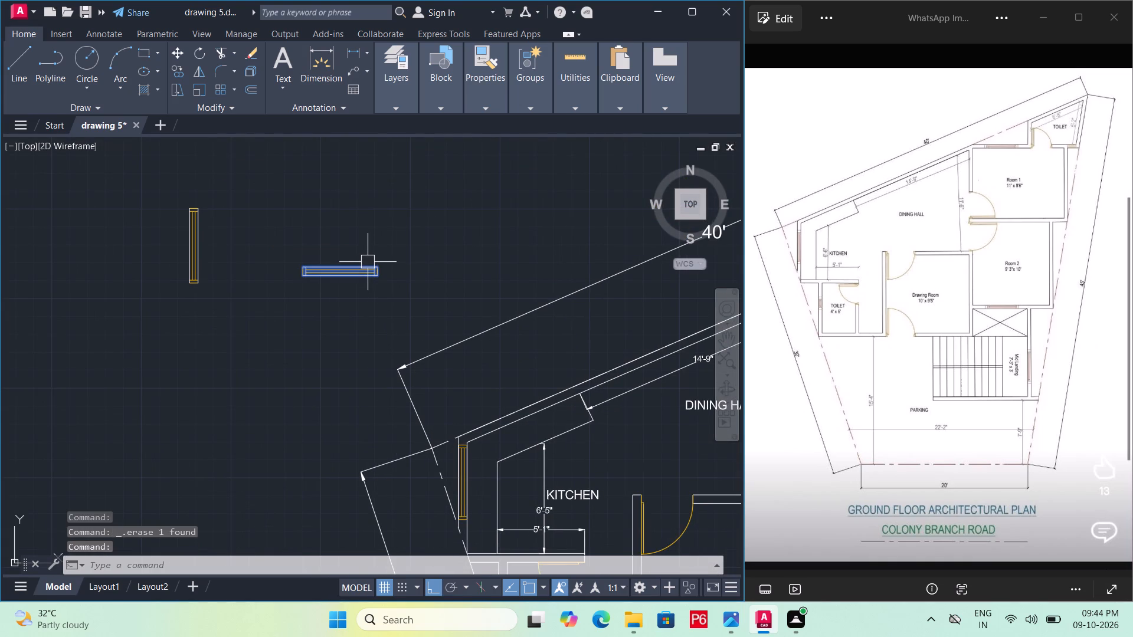
pyautogui.press('Delete')
pyautogui.click(196, 250)
pyautogui.press('Delete')
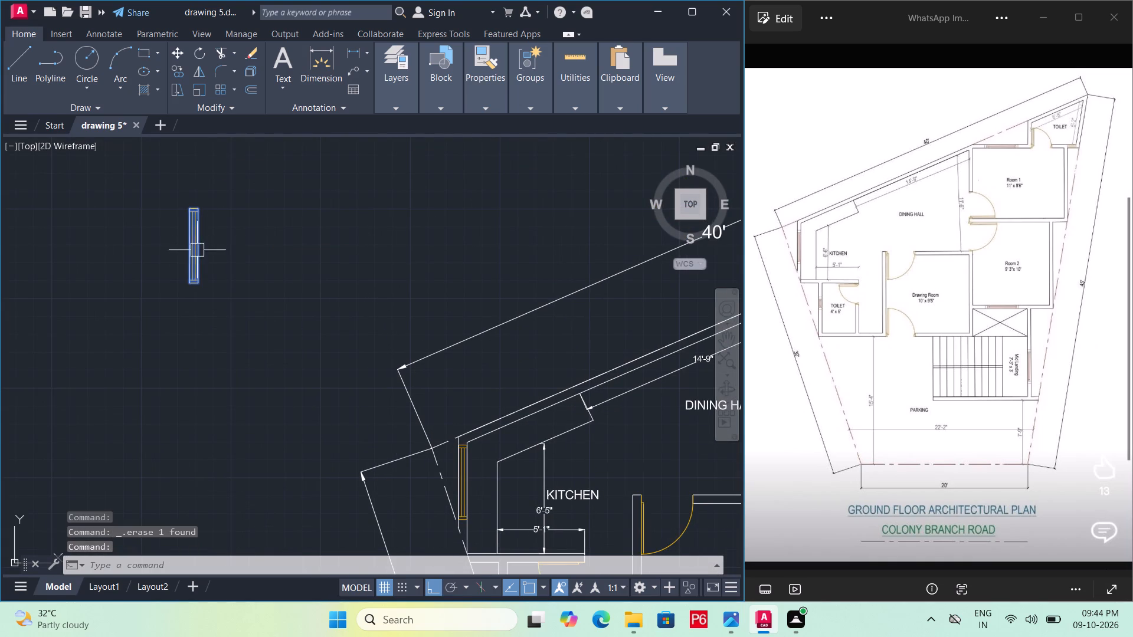
pyautogui.scroll(-3, 195, 249)
pyautogui.hotkey('ctrl', 's')
pyautogui.hotkey('ctrl', 's')
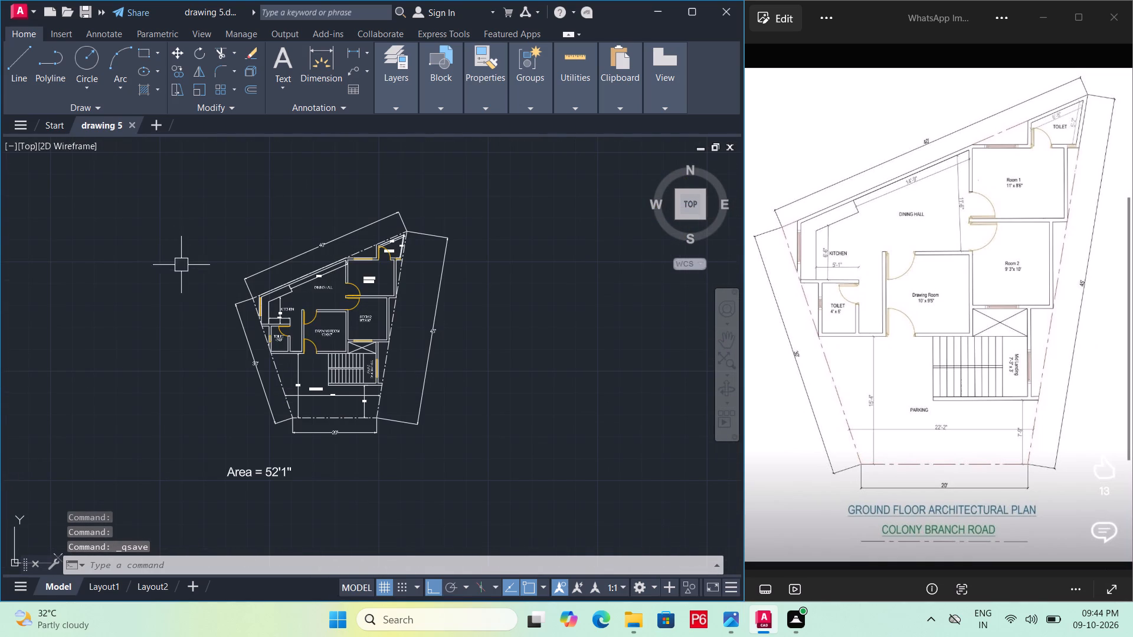
# Move the Area text straight down, farther below the plan.
pyautogui.scroll(2, 303, 388)
pyautogui.moveTo(303, 401); pyautogui.dragTo(303, 359, button='middle')
pyautogui.scroll(-2, 303, 392)
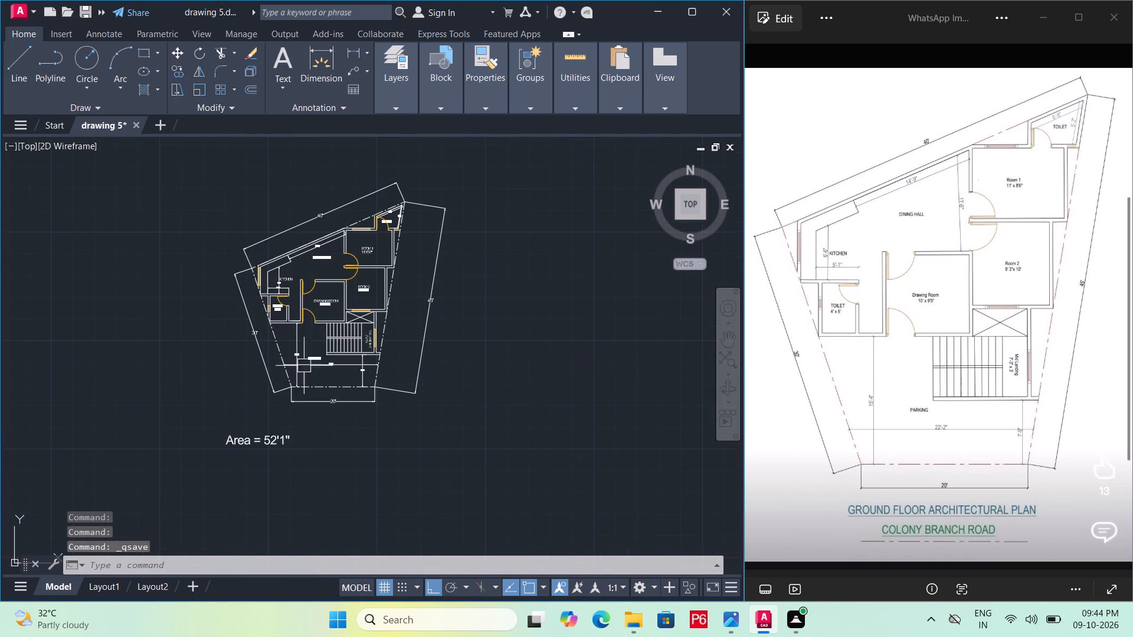
pyautogui.scroll(1, 287, 432)
pyautogui.click(264, 454)
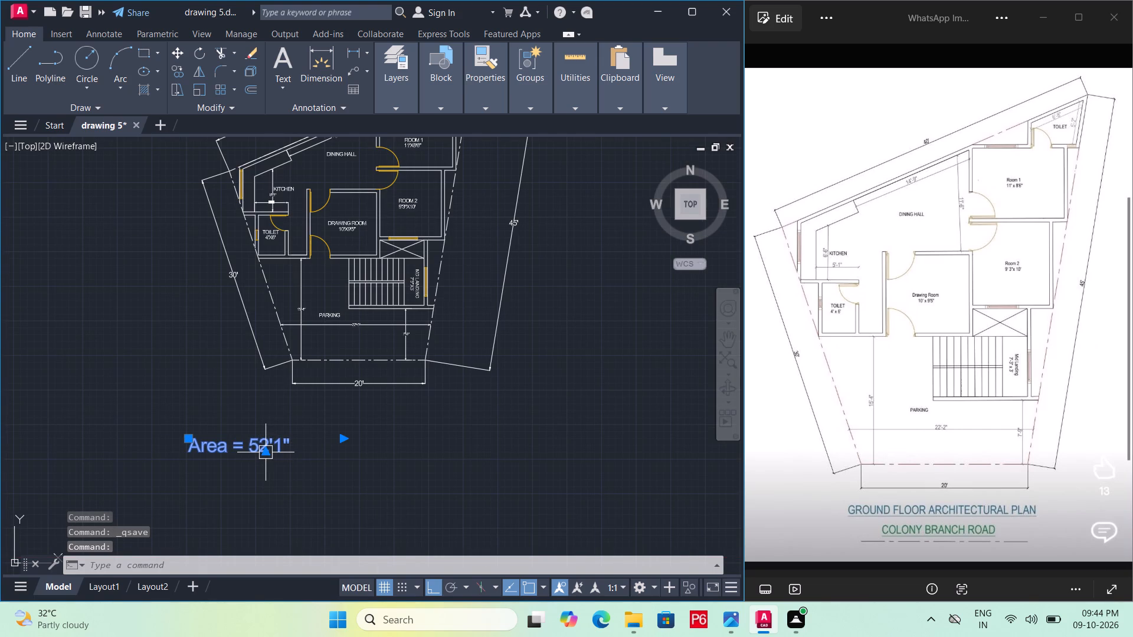
pyautogui.write('M')
pyautogui.press('space')
pyautogui.click(262, 448)
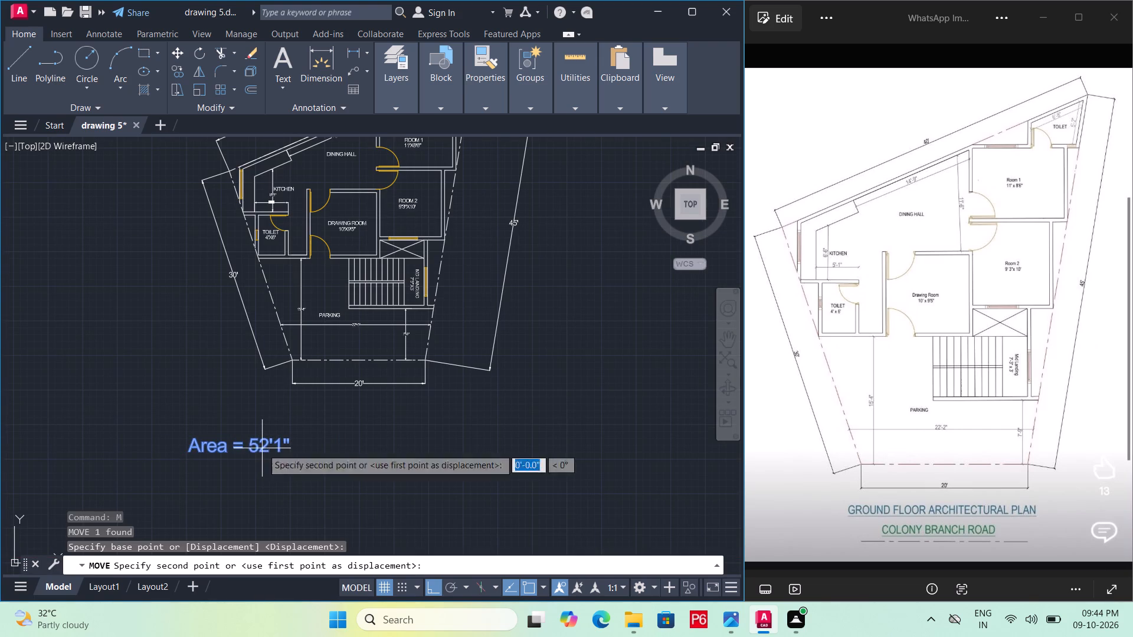
pyautogui.click(268, 485)
pyautogui.press('Escape')
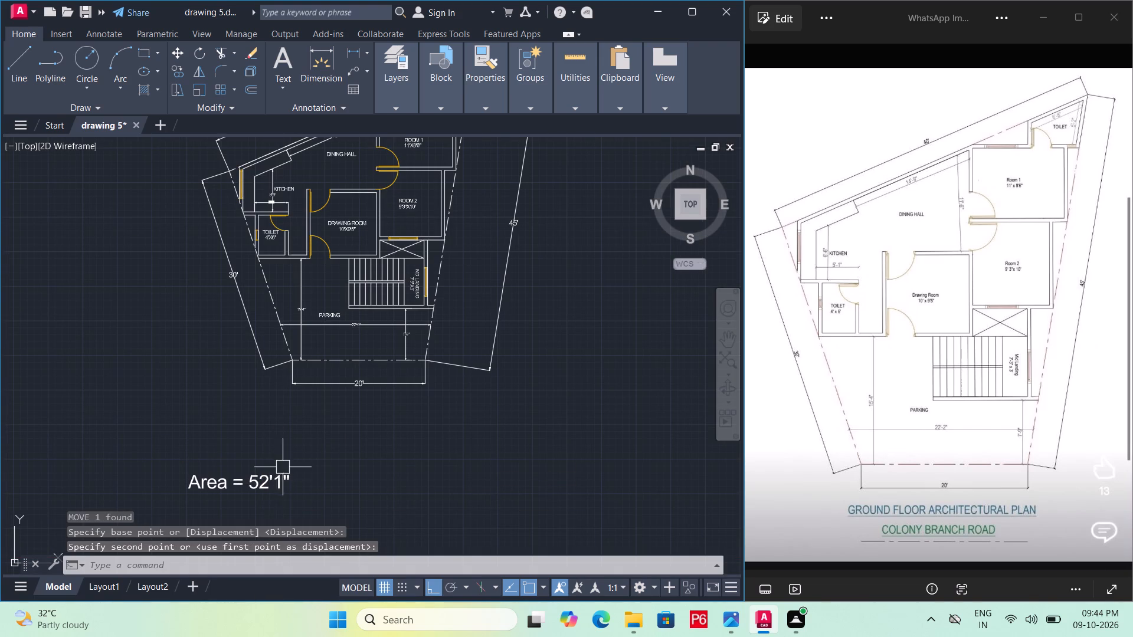
# Copy the Area text to the space between the plan's 20' dimension and the original text, with Ortho off.
pyautogui.scroll(1, 254, 428)
pyautogui.scroll(-1, 251, 465)
pyautogui.middleClick(241, 449)
pyautogui.scroll(-1, 241, 449)
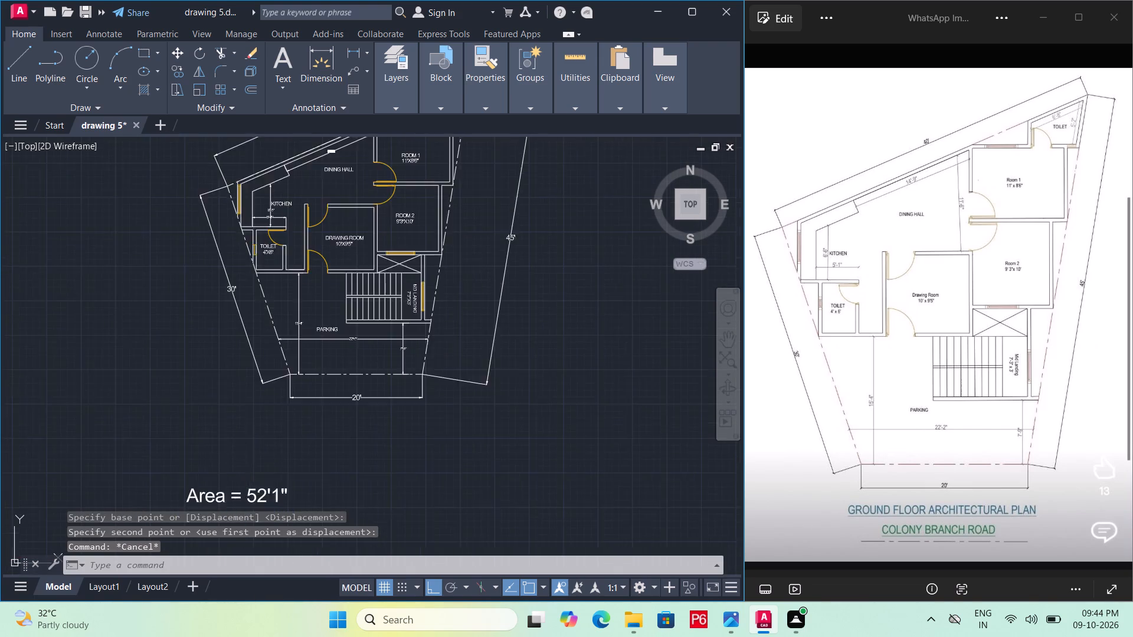
pyautogui.click(244, 472)
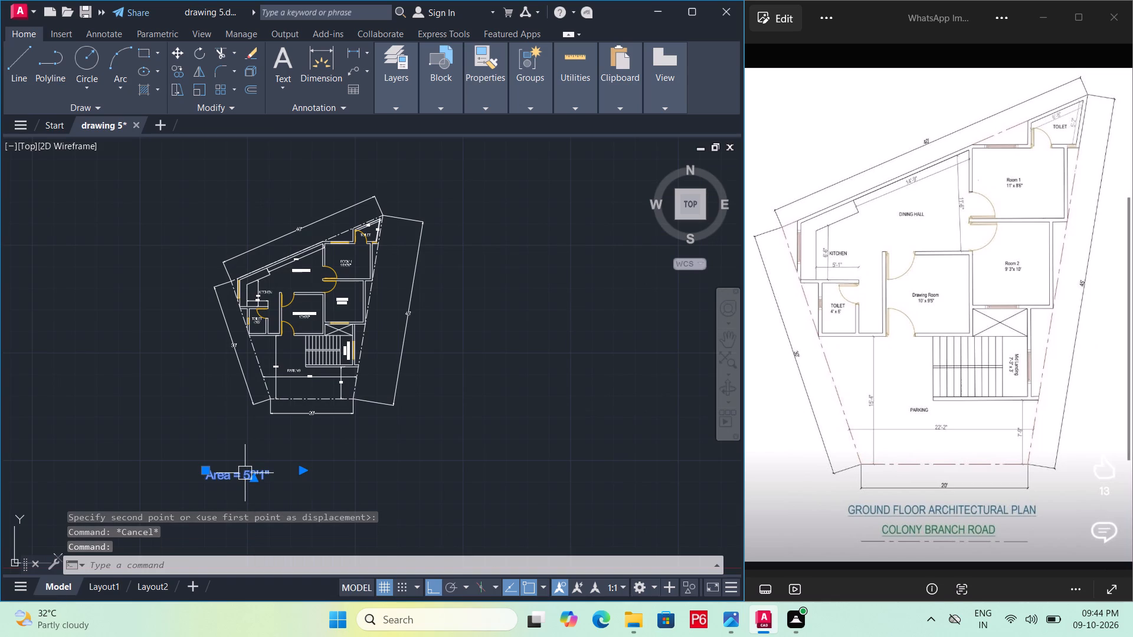
pyautogui.write('CO')
pyautogui.press('space')
pyautogui.click(245, 473)
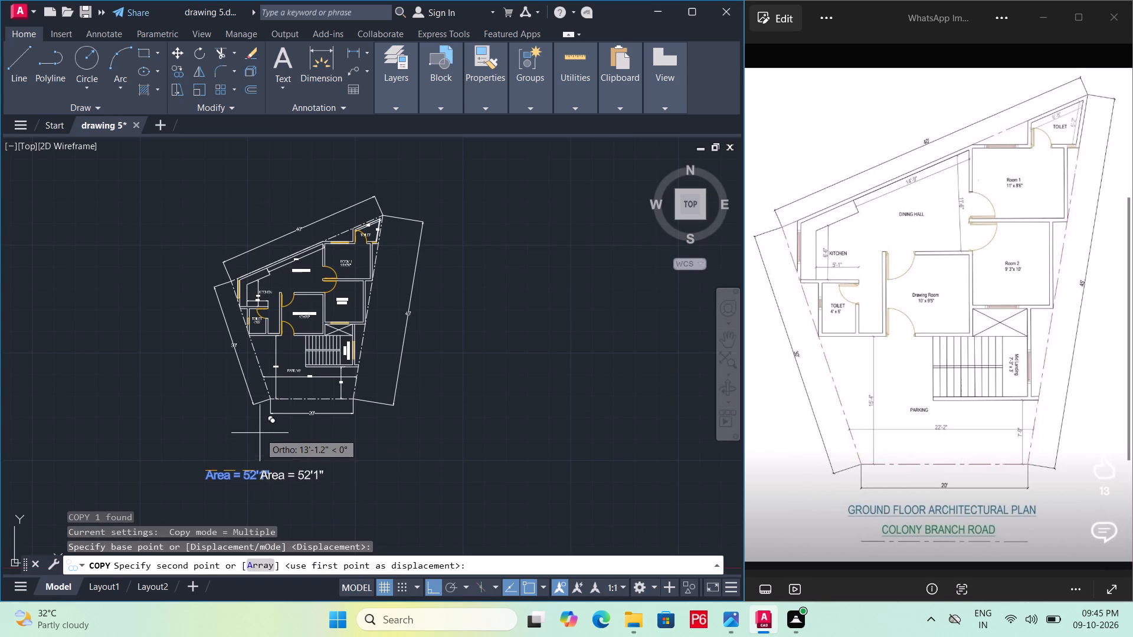
pyautogui.press('F8')
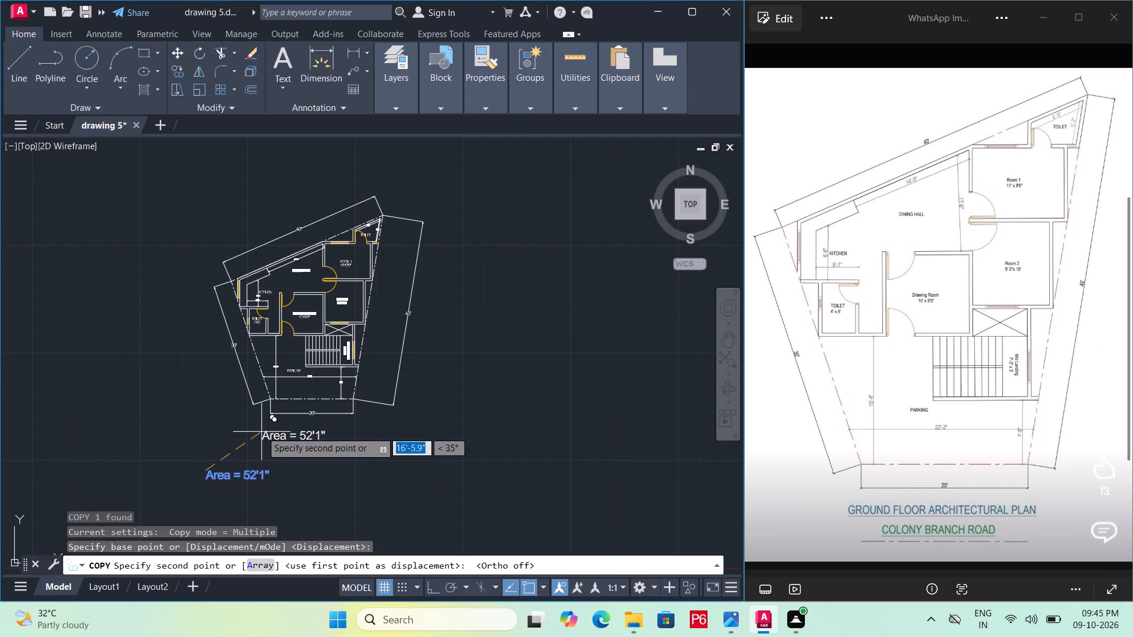
pyautogui.scroll(1, 235, 439)
pyautogui.click(243, 437)
pyautogui.press('Escape')
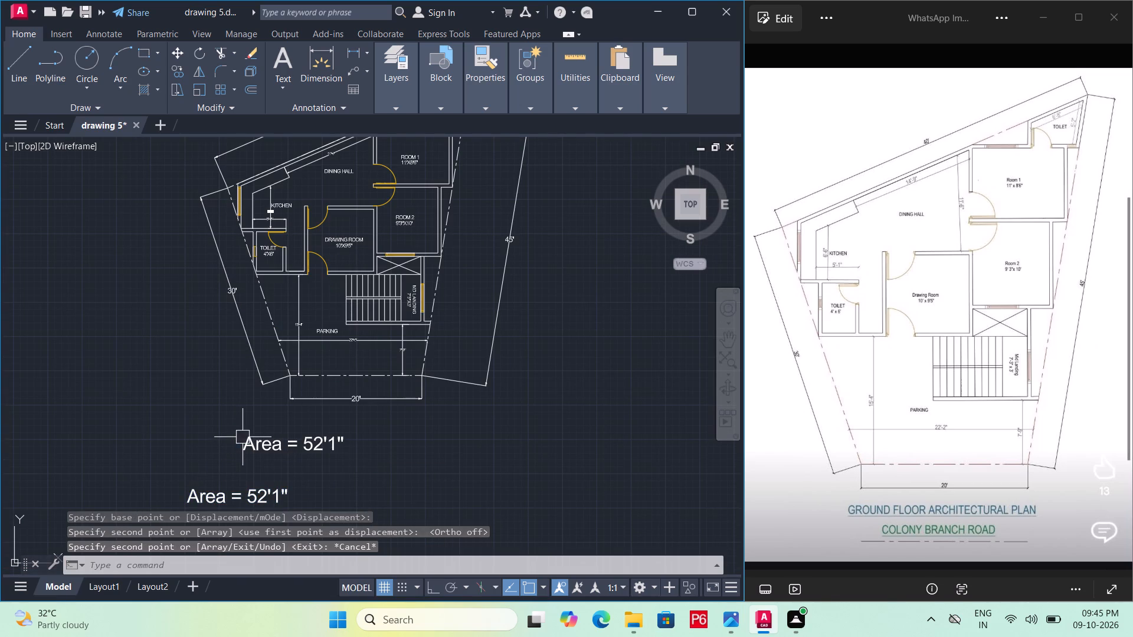
# Replace the content of the Area text copy below the 20' dimension with GROUND FLOOR ARCHITECTURAL PLAN.
pyautogui.doubleClick(271, 437)
pyautogui.click(346, 445)
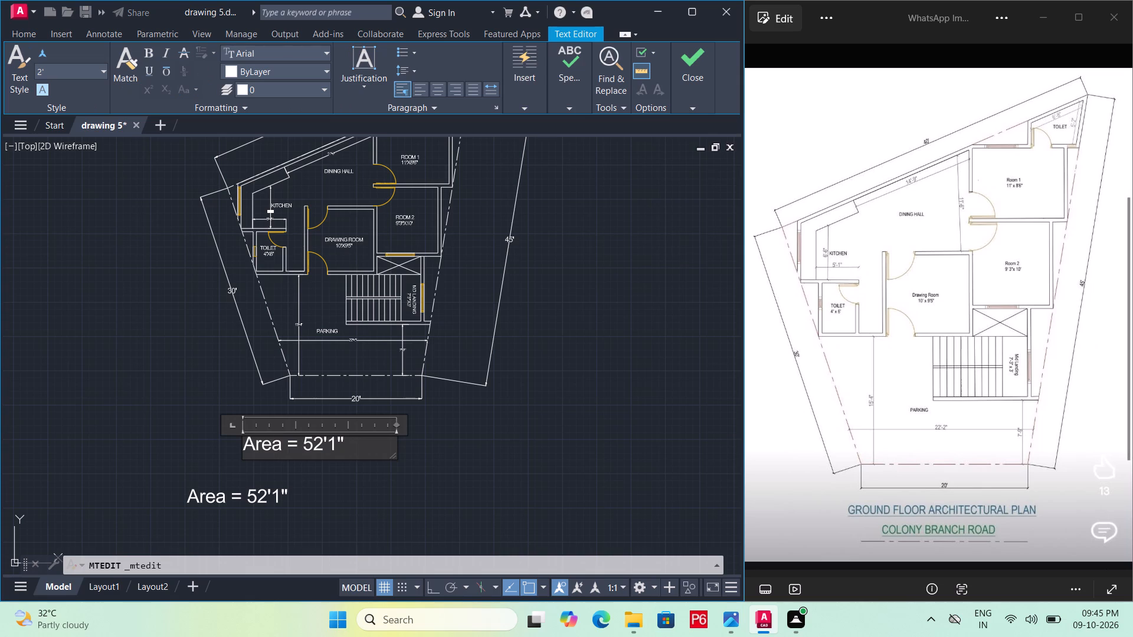
pyautogui.press('BackSpace')
pyautogui.press('BackSpace')
pyautogui.press('BackSpace')
pyautogui.press('BackSpace')
pyautogui.press('BackSpace')
pyautogui.press('BackSpace')
pyautogui.press('BackSpace')
pyautogui.press('BackSpace')
pyautogui.press('BackSpace')
pyautogui.press('BackSpace')
pyautogui.press('BackSpace')
pyautogui.press('BackSpace')
pyautogui.press('BackSpace')
pyautogui.press('BackSpace')
pyautogui.press('BackSpace')
pyautogui.press('BackSpace')
pyautogui.press('BackSpace')
pyautogui.press('BackSpace')
pyautogui.press('BackSpace')
pyautogui.press('BackSpace')
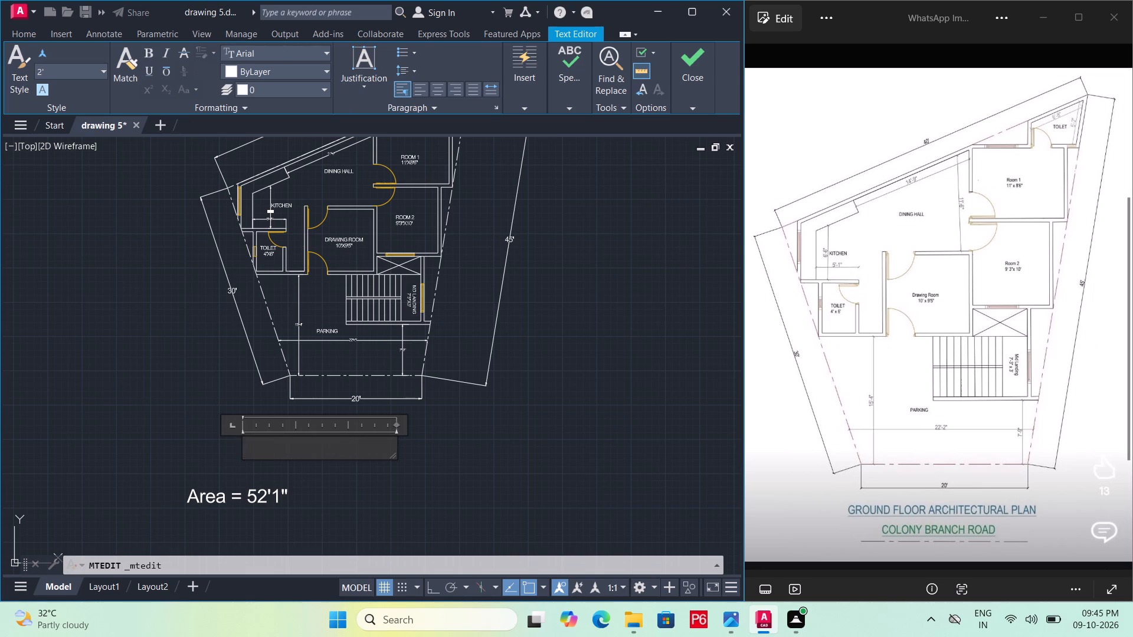
pyautogui.write('GRO')
pyautogui.write('UND')
pyautogui.press('space')
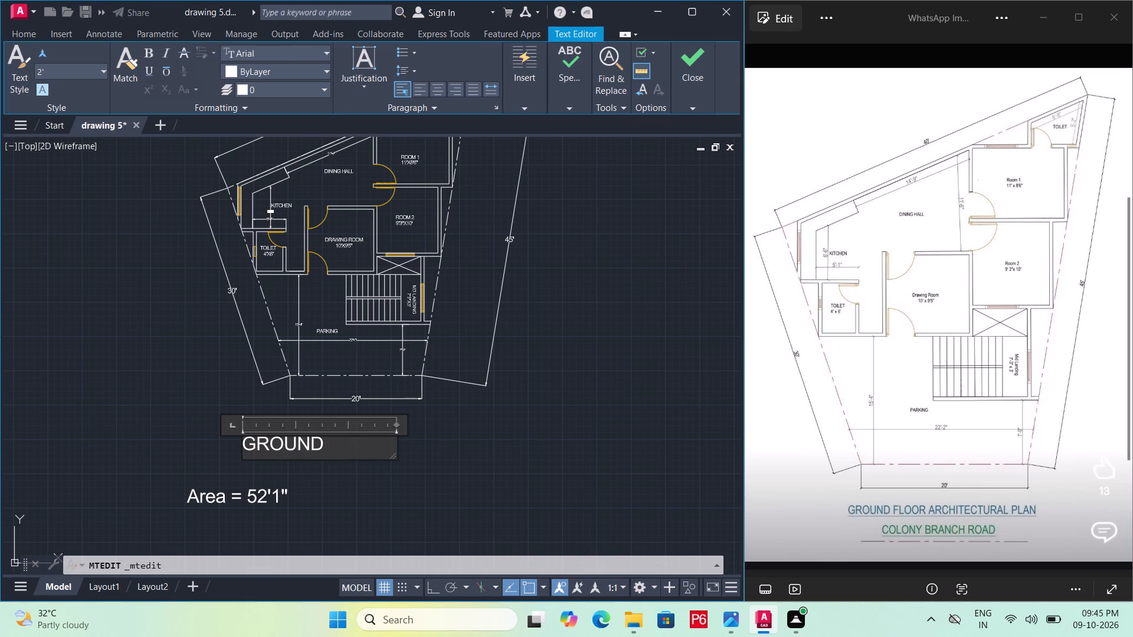
pyautogui.write('FLOOT')
pyautogui.press('BackSpace')
pyautogui.write('R')
pyautogui.press('space')
pyautogui.write('AR')
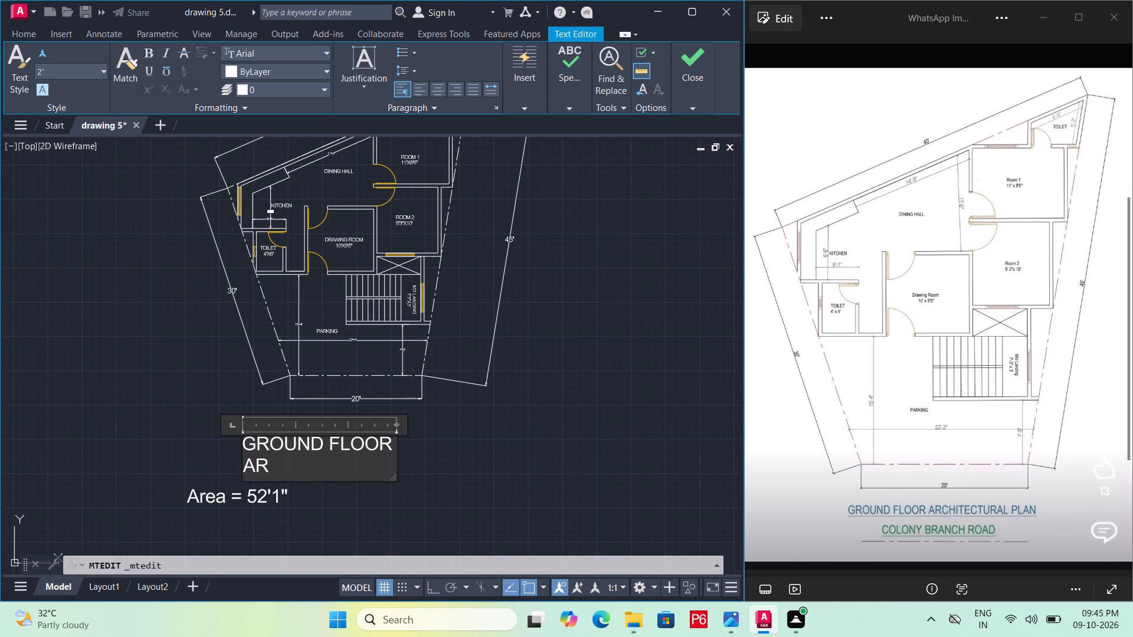
pyautogui.write('CHI')
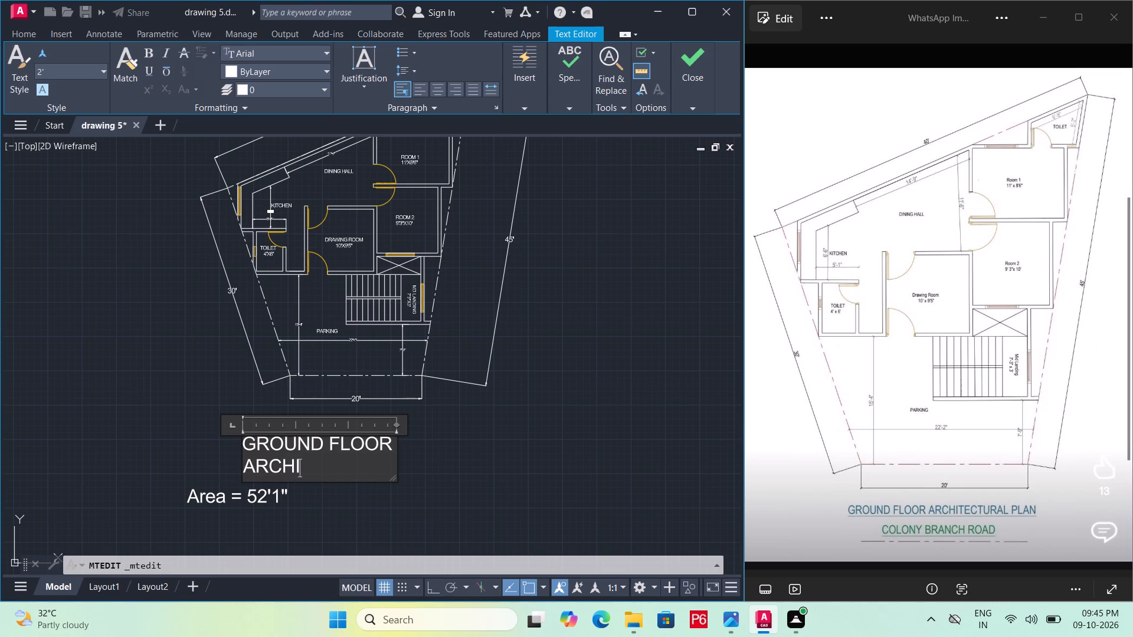
pyautogui.write('TEC')
pyautogui.write('TURAL')
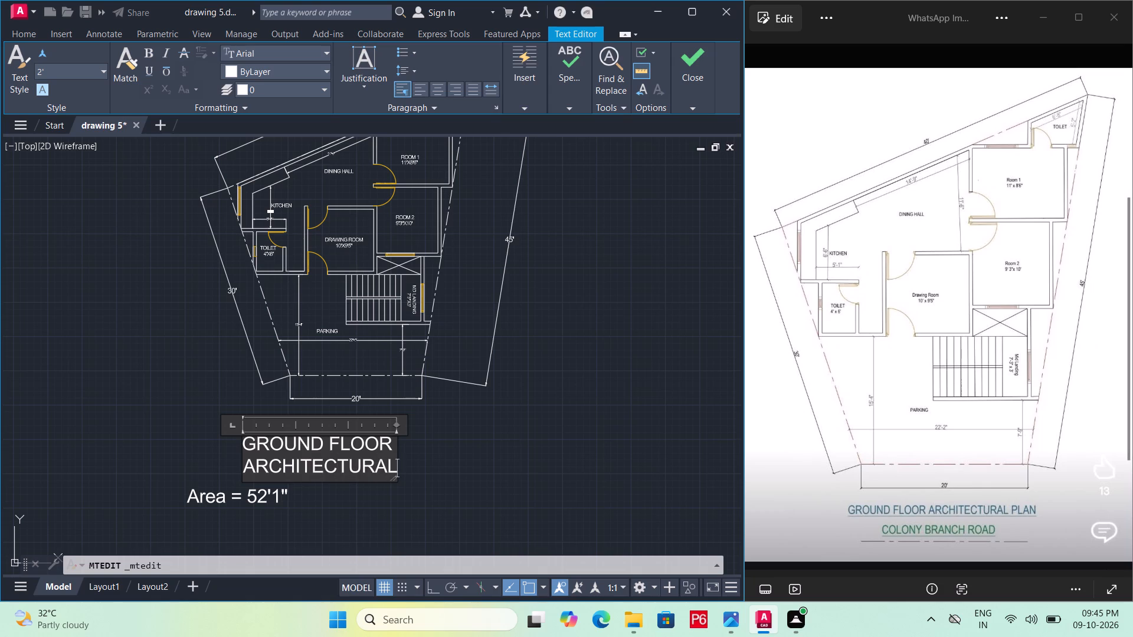
pyautogui.press('space')
pyautogui.write('PLAN')
pyautogui.click(467, 463)
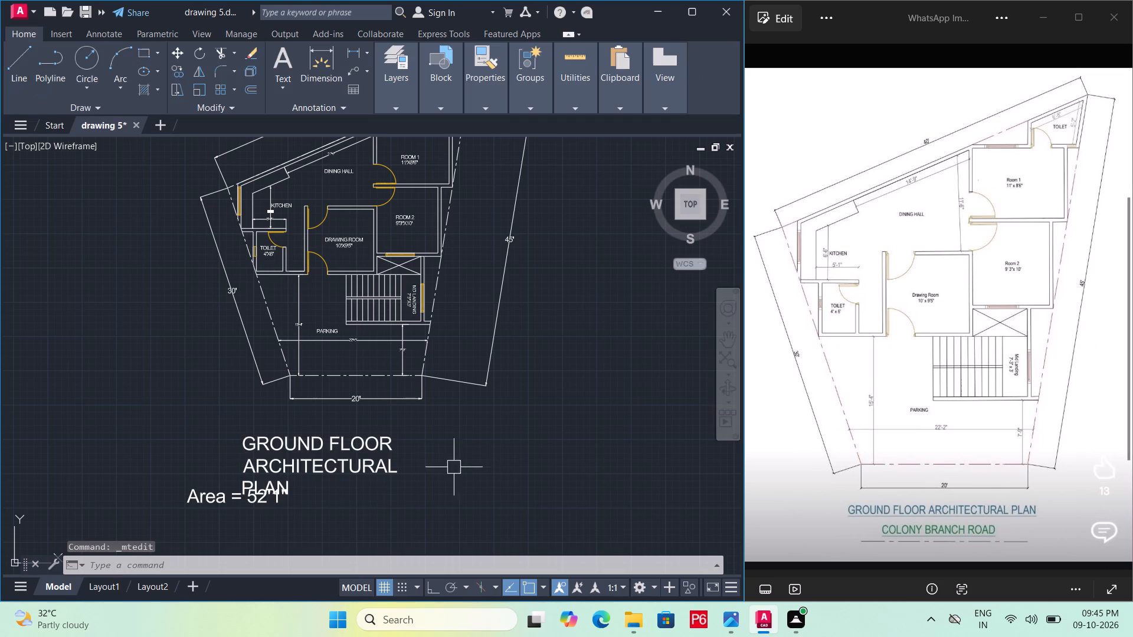
# Widen the text frame of the GROUND FLOOR ARCHITECTURAL PLAN title so it fits on one line.
pyautogui.click(359, 456)
pyautogui.click(396, 439)
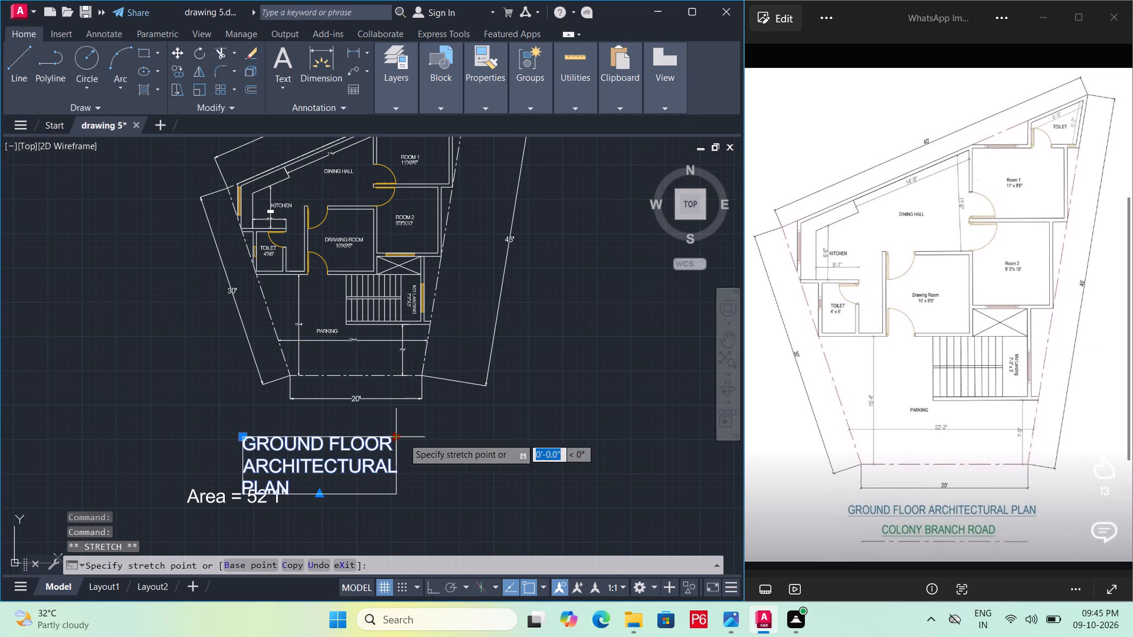
pyautogui.click(545, 436)
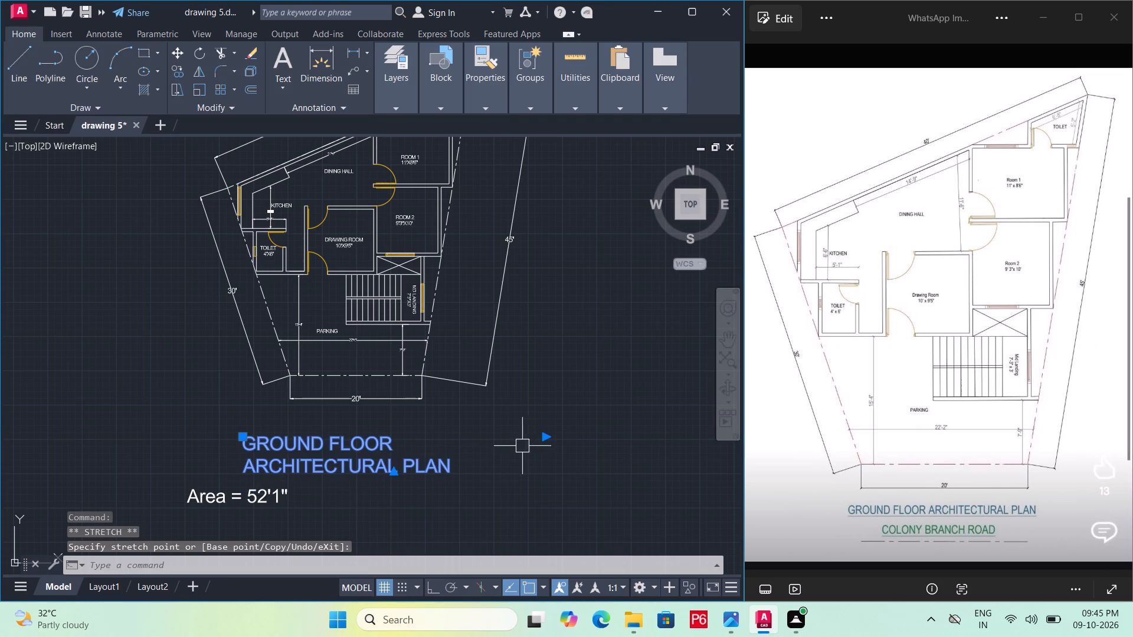
pyautogui.click(549, 438)
pyautogui.click(617, 432)
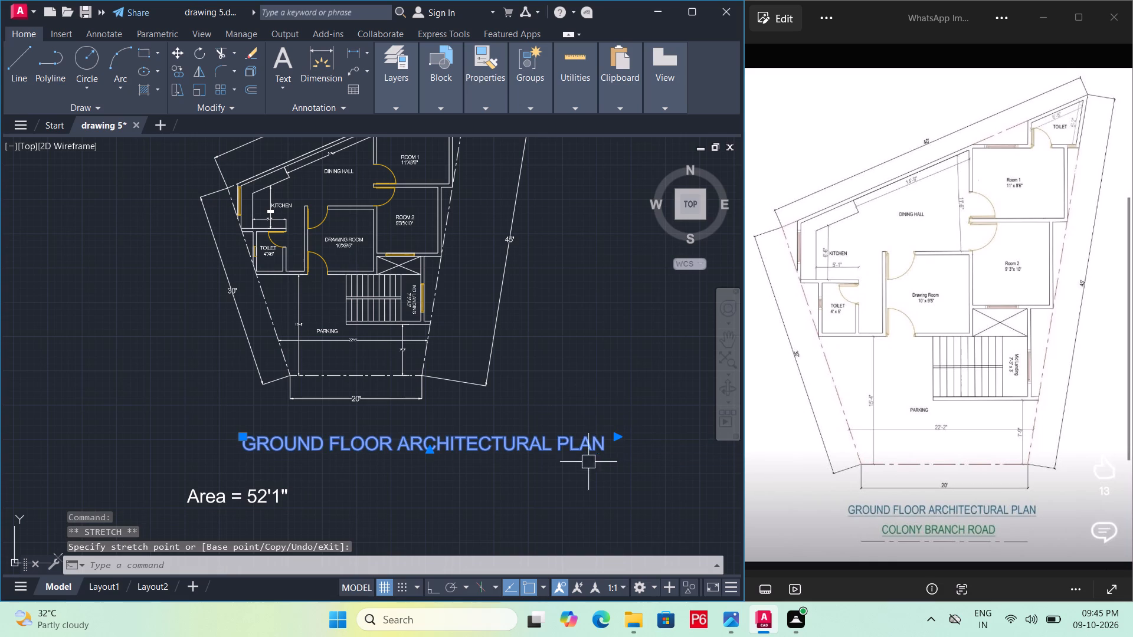
# Set the text height of the GROUND FLOOR ARCHITECTURAL PLAN title to 1' and save the drawing.
pyautogui.rightClick(546, 446)
pyautogui.click(571, 423)
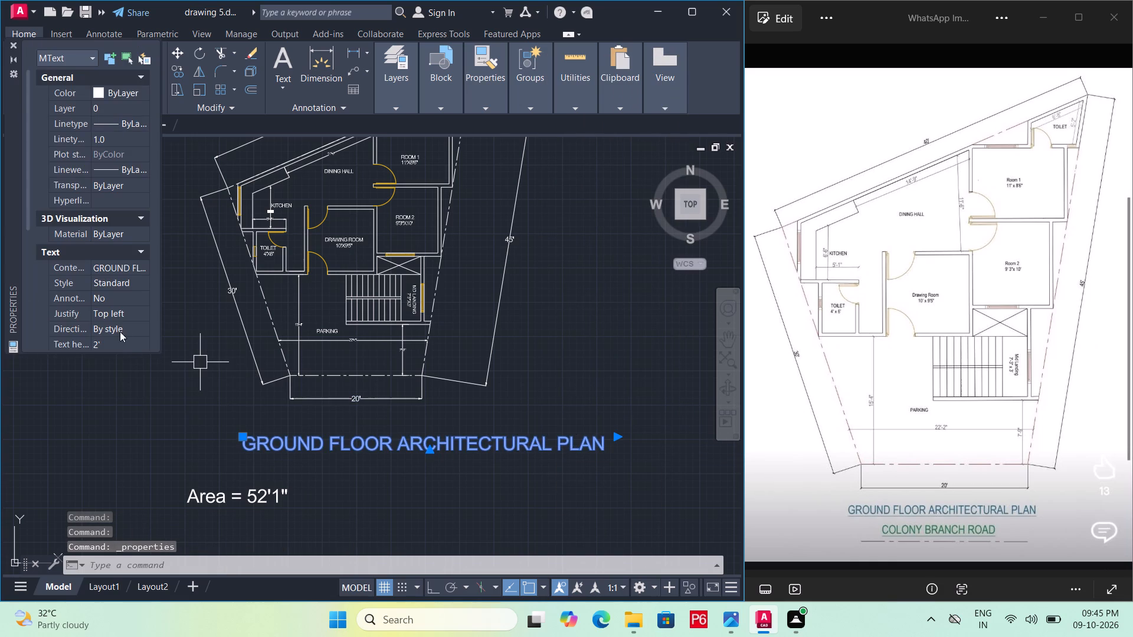
pyautogui.doubleClick(119, 341)
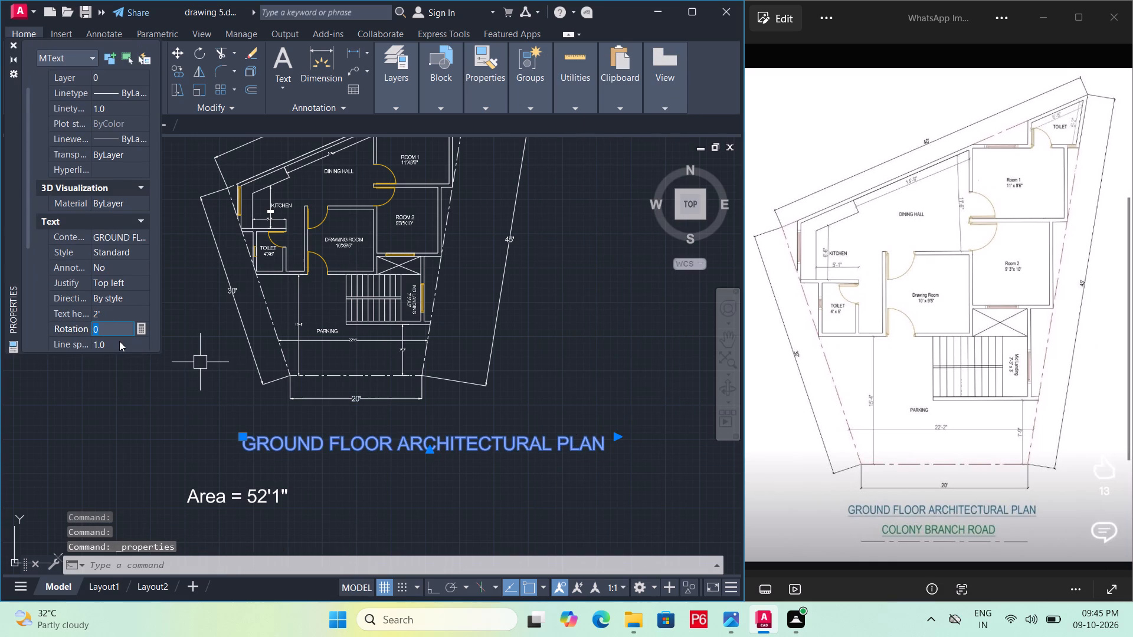
pyautogui.press('1')
pyautogui.press("'")
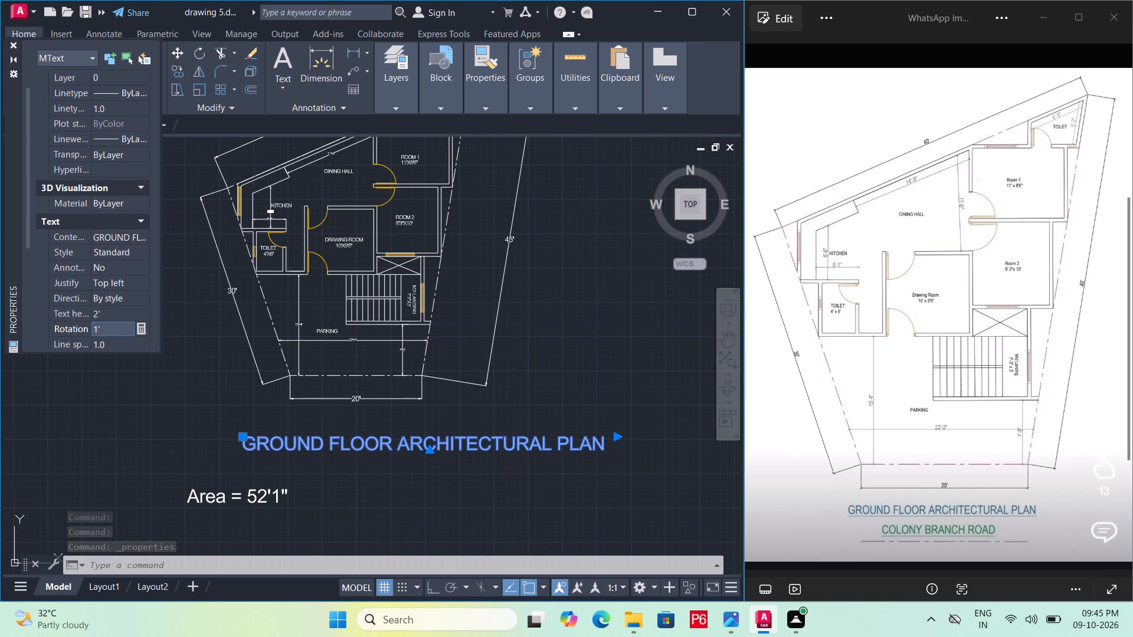
pyautogui.press('BackSpace')
pyautogui.press('BackSpace')
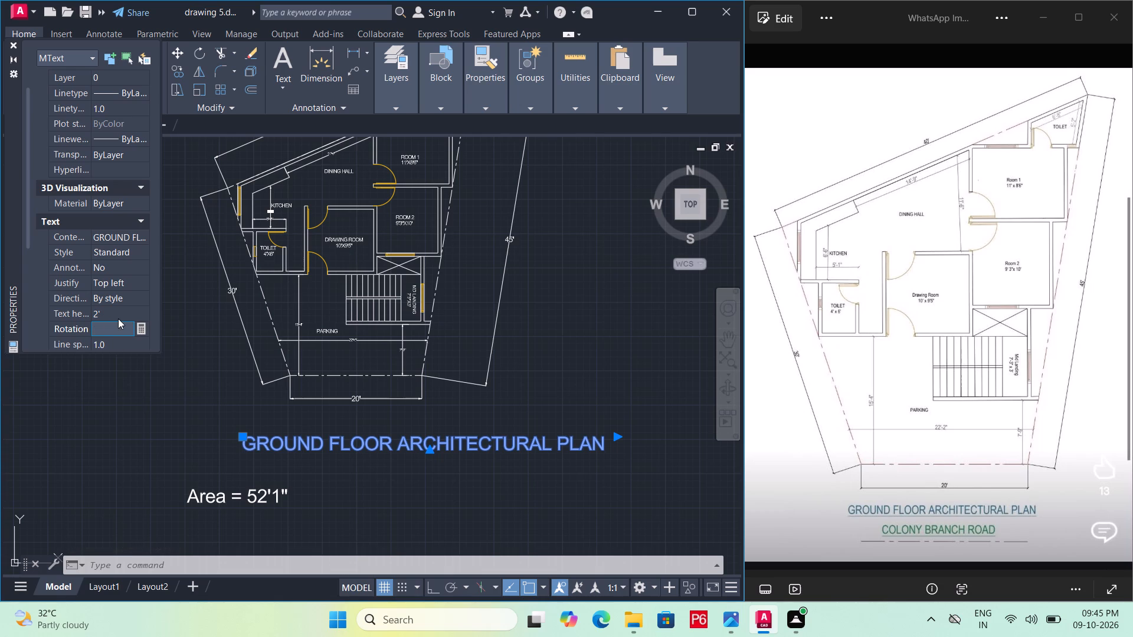
pyautogui.click(118, 317)
pyautogui.write("1'")
pyautogui.press('Return')
pyautogui.press('Escape')
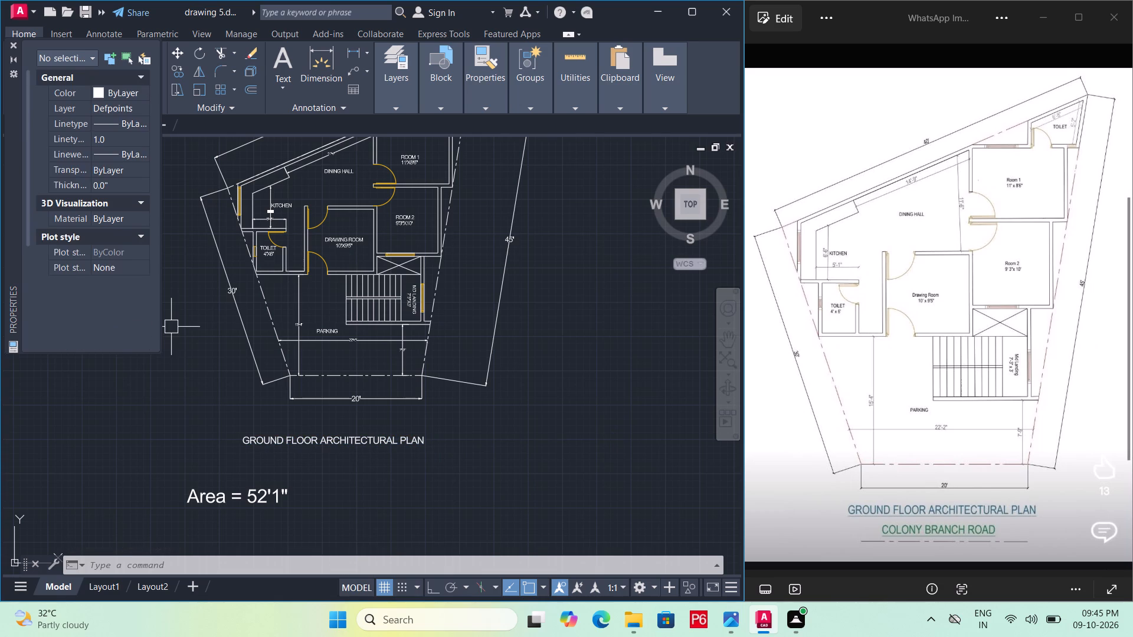
pyautogui.hotkey('ctrl', 's')
pyautogui.hotkey('ctrl', 's')
# Move the GROUND FLOOR ARCHITECTURAL PLAN title up so it sits centred just beneath the plan's 20' dimension.
pyautogui.scroll(1, 254, 419)
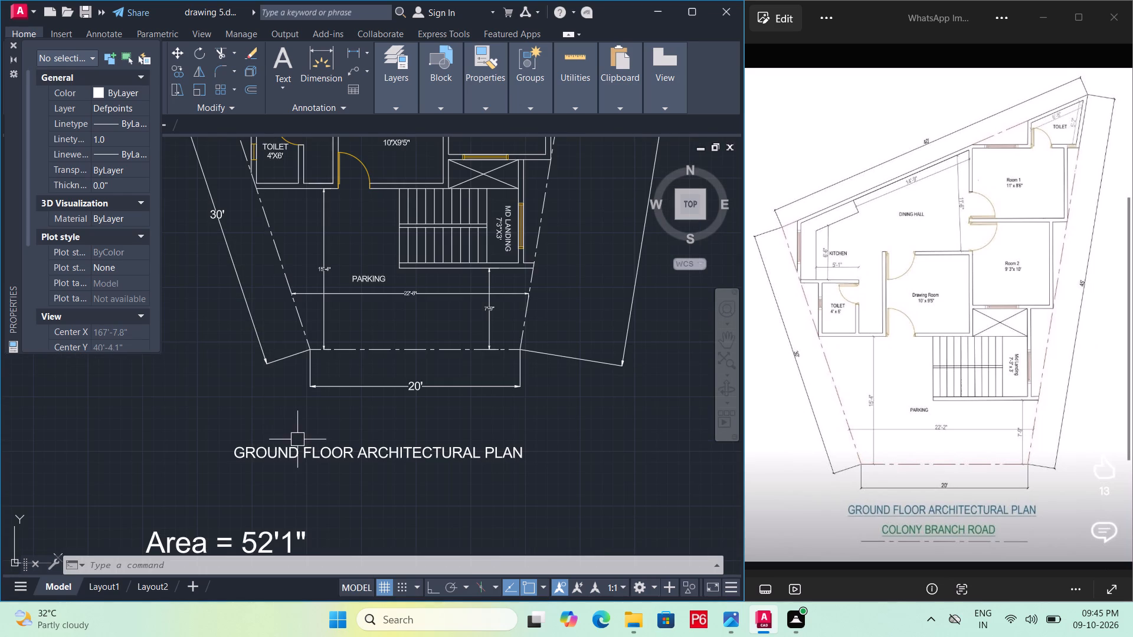
pyautogui.click(303, 448)
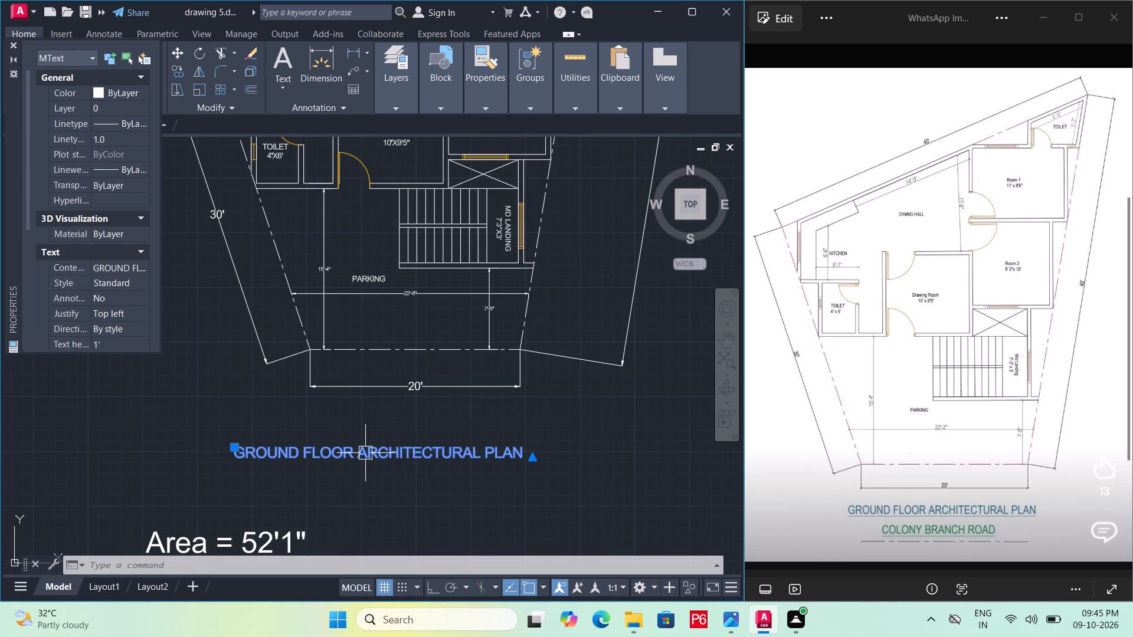
pyautogui.write('CO')
pyautogui.press('BackSpace')
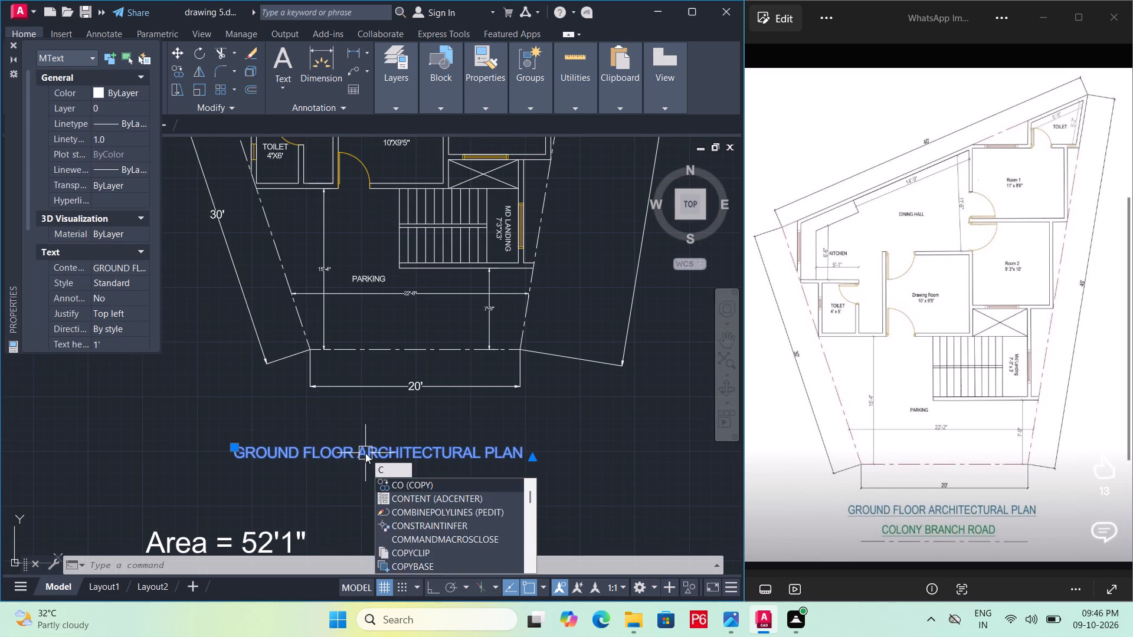
pyautogui.press('BackSpace')
pyautogui.press(',')
pyautogui.press('BackSpace')
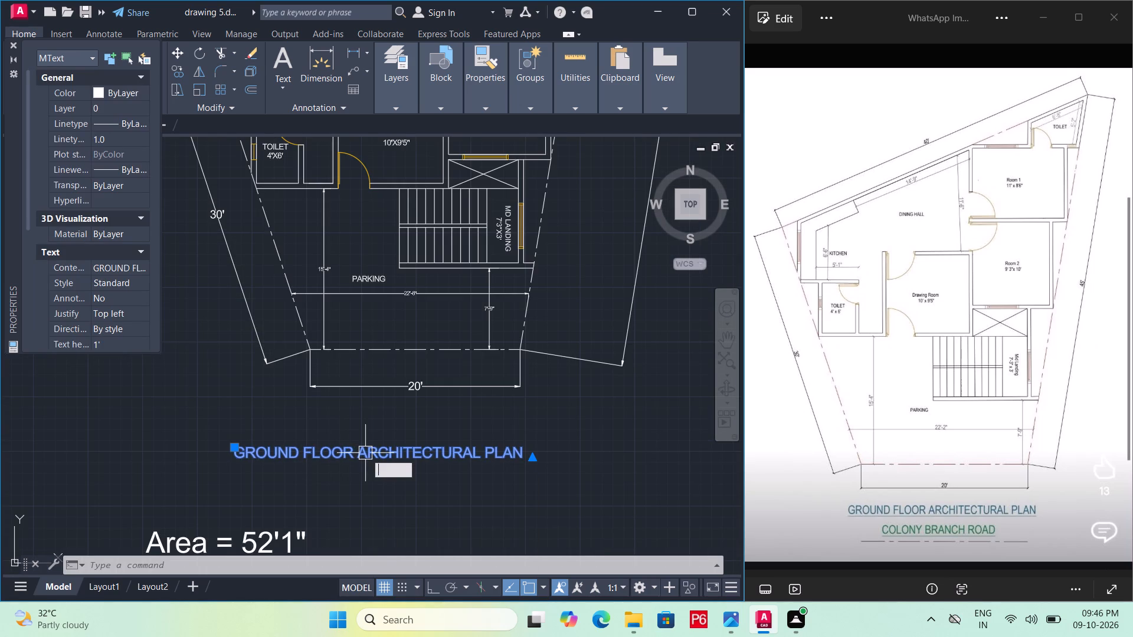
pyautogui.press(',')
pyautogui.press('BackSpace')
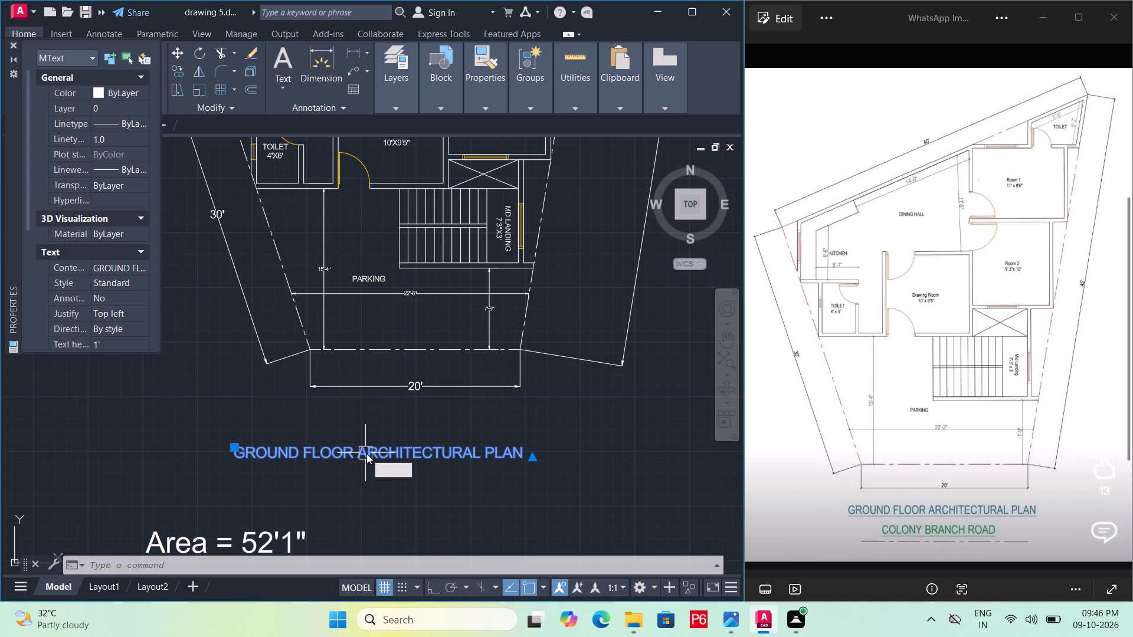
pyautogui.write('M')
pyautogui.press('space')
pyautogui.click(366, 454)
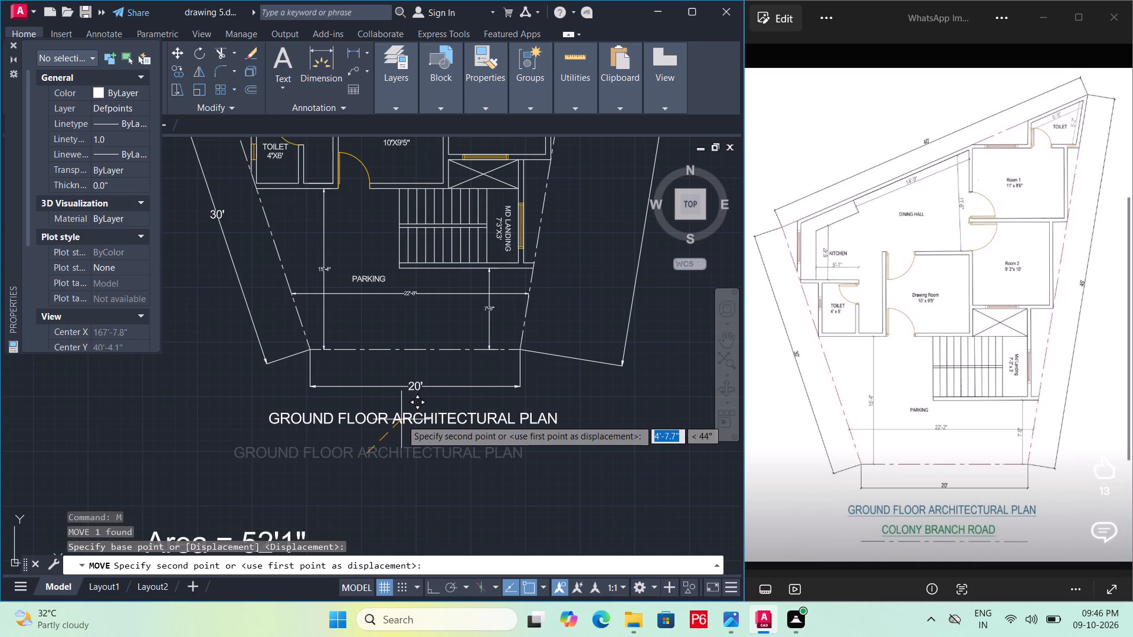
pyautogui.click(401, 419)
# Set the text height of the remaining Area text to 1'.
pyautogui.scroll(-2, 354, 434)
pyautogui.moveTo(354, 434); pyautogui.dragTo(362, 356, button='middle')
pyautogui.click(331, 405)
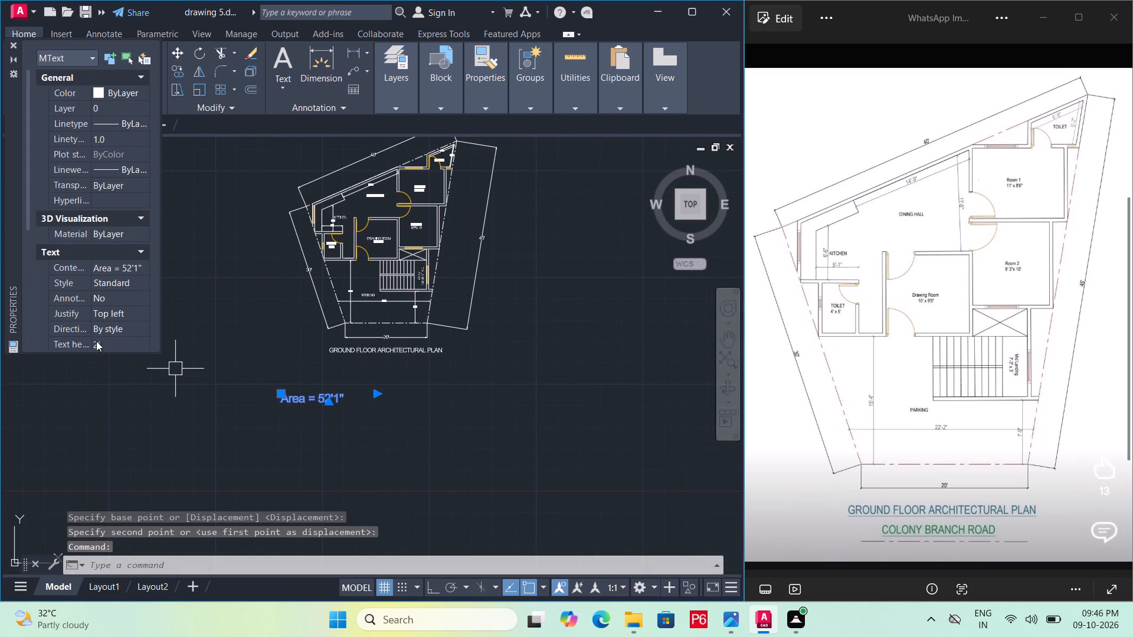
pyautogui.click(101, 345)
pyautogui.write("1'")
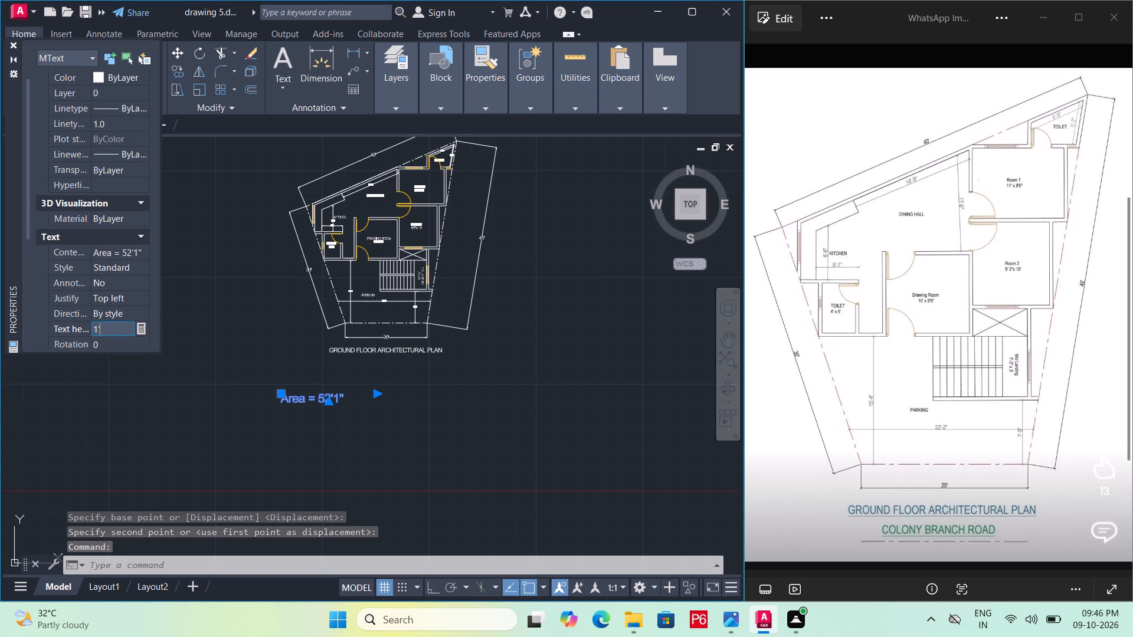
pyautogui.press('Return')
# Move the Area text directly beneath the title, aligned with the start of its first word, and save the drawing.
pyautogui.scroll(1, 297, 396)
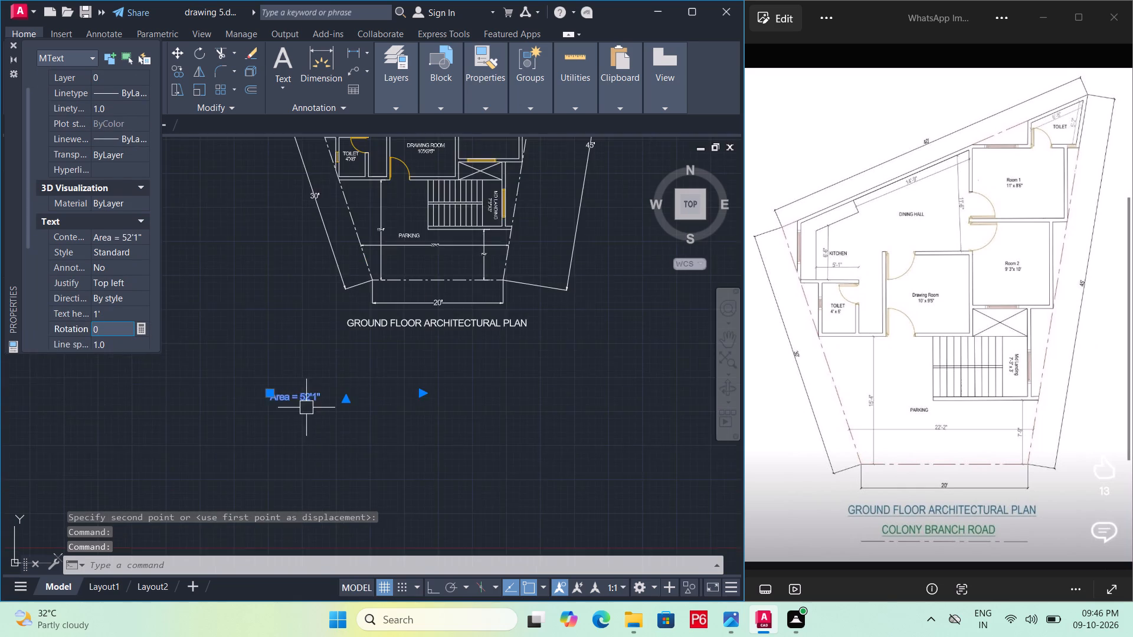
pyautogui.scroll(2, 306, 408)
pyautogui.write('M')
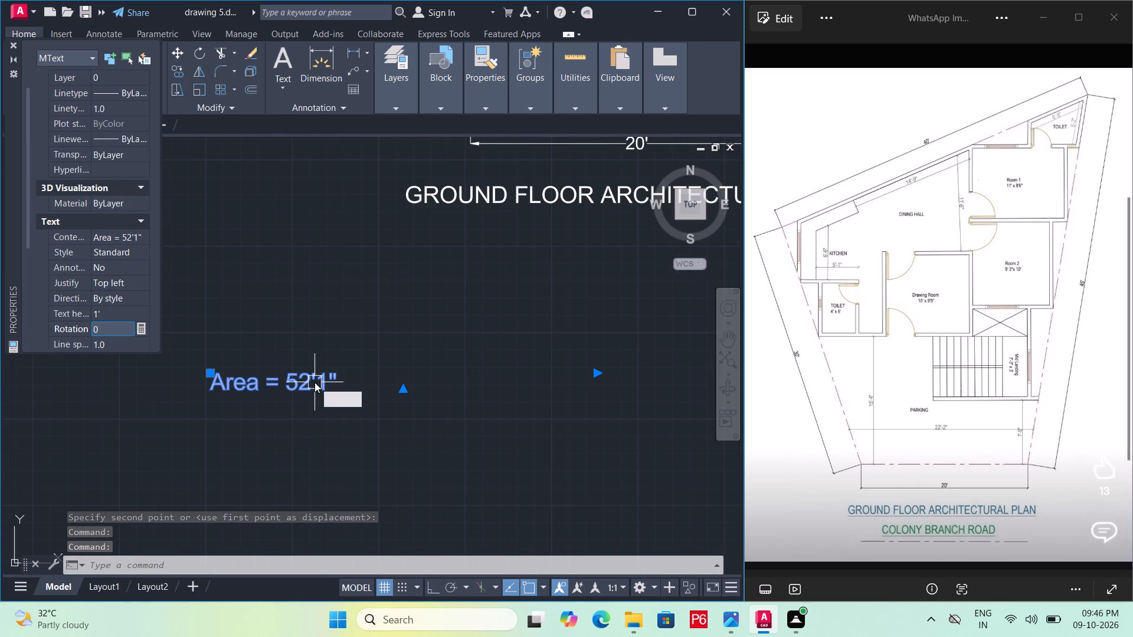
pyautogui.press('space')
pyautogui.click(315, 382)
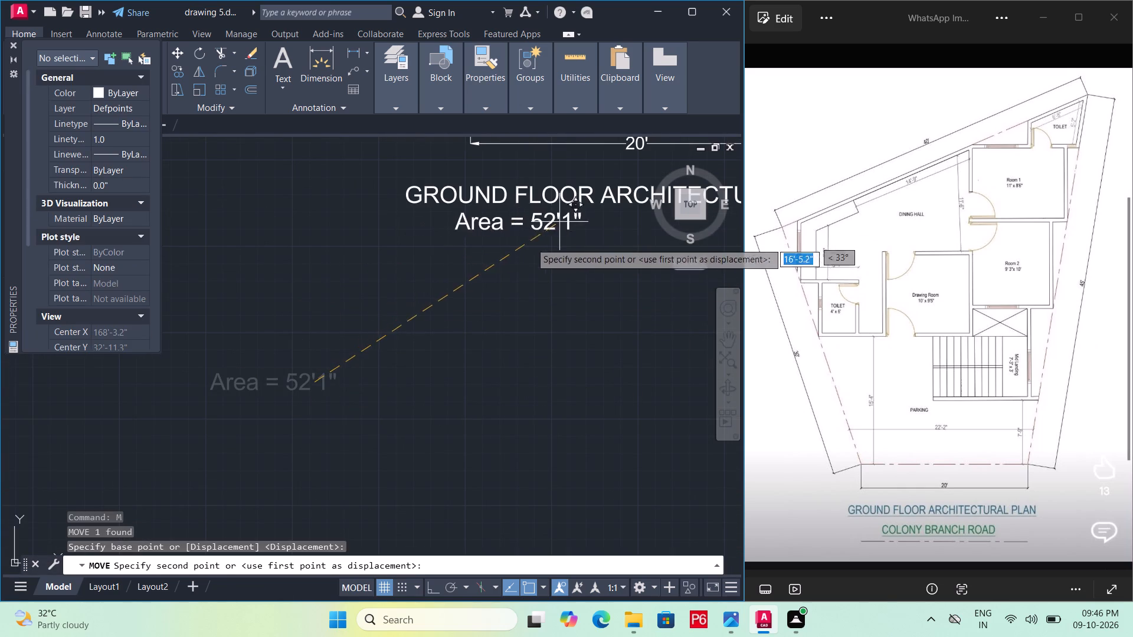
pyautogui.moveTo(510, 260); pyautogui.dragTo(386, 306, button='middle')
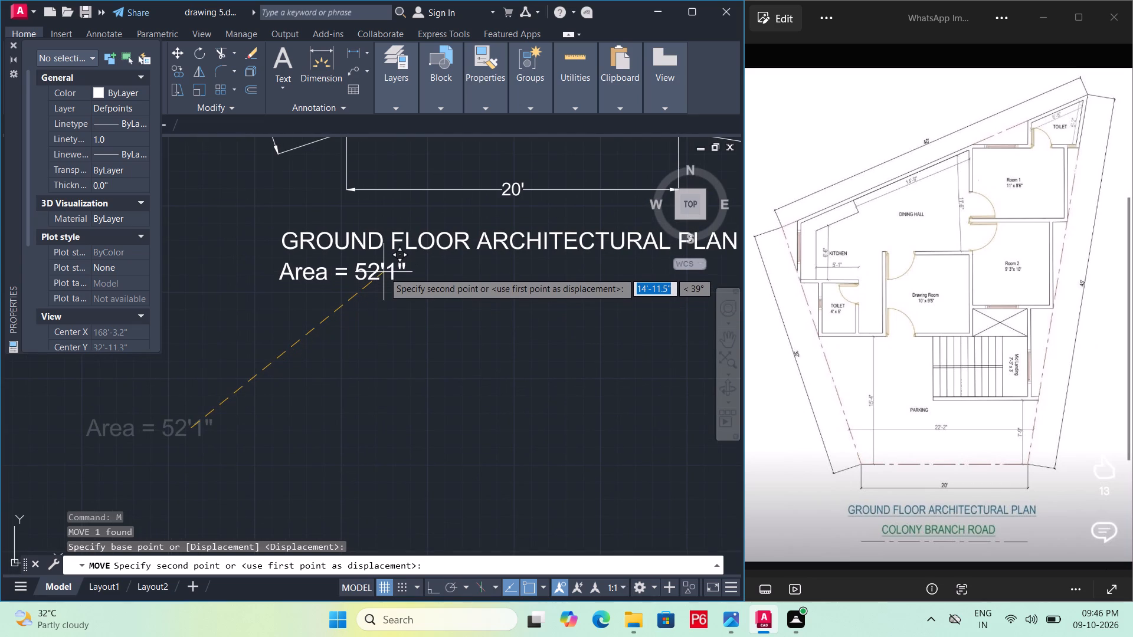
pyautogui.click(387, 271)
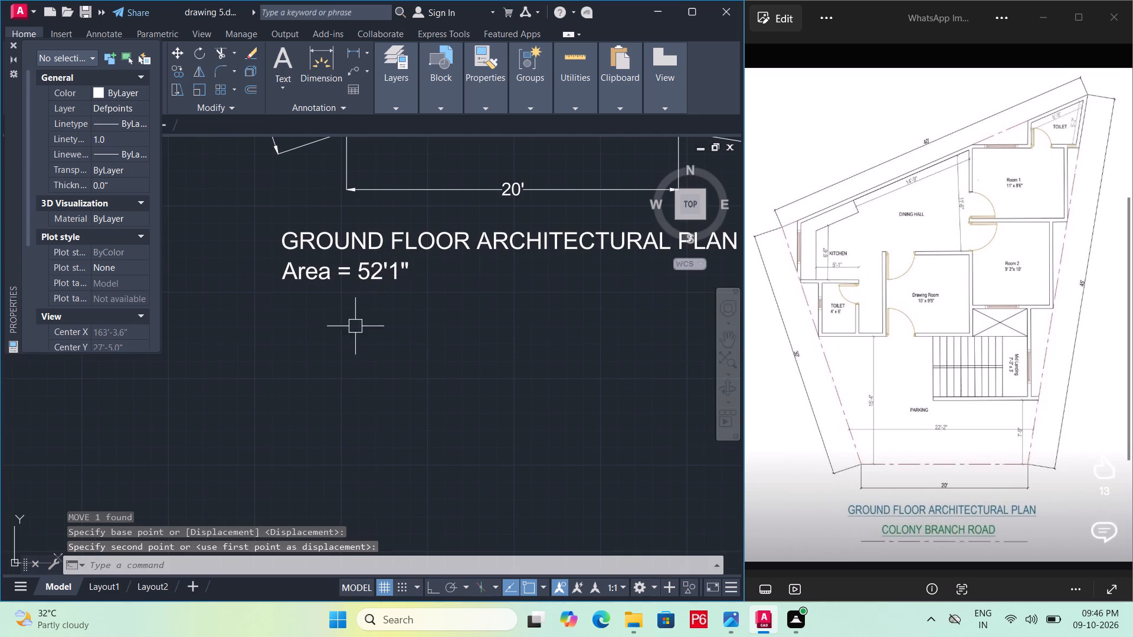
pyautogui.press('Escape')
pyautogui.scroll(-3, 353, 357)
pyautogui.middleClick(353, 358)
pyautogui.hotkey('ctrl', 's')
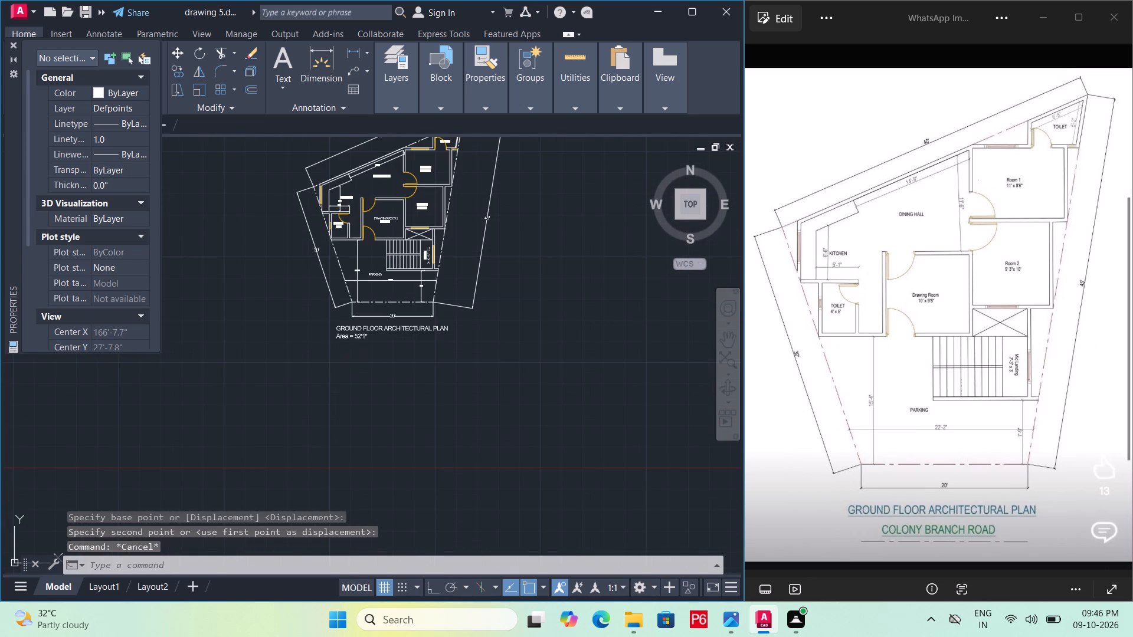
pyautogui.hotkey('ctrl', 's')
# Set the colour of the Area text beneath the title to Yellow and save the drawing.
pyautogui.scroll(3, 353, 353)
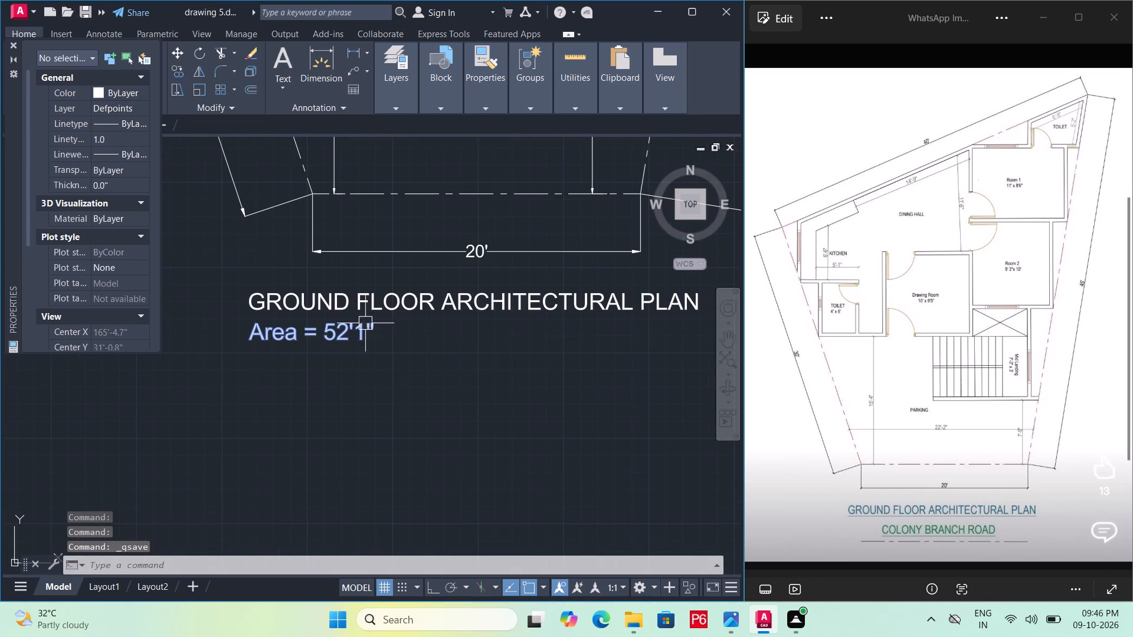
pyautogui.click(349, 338)
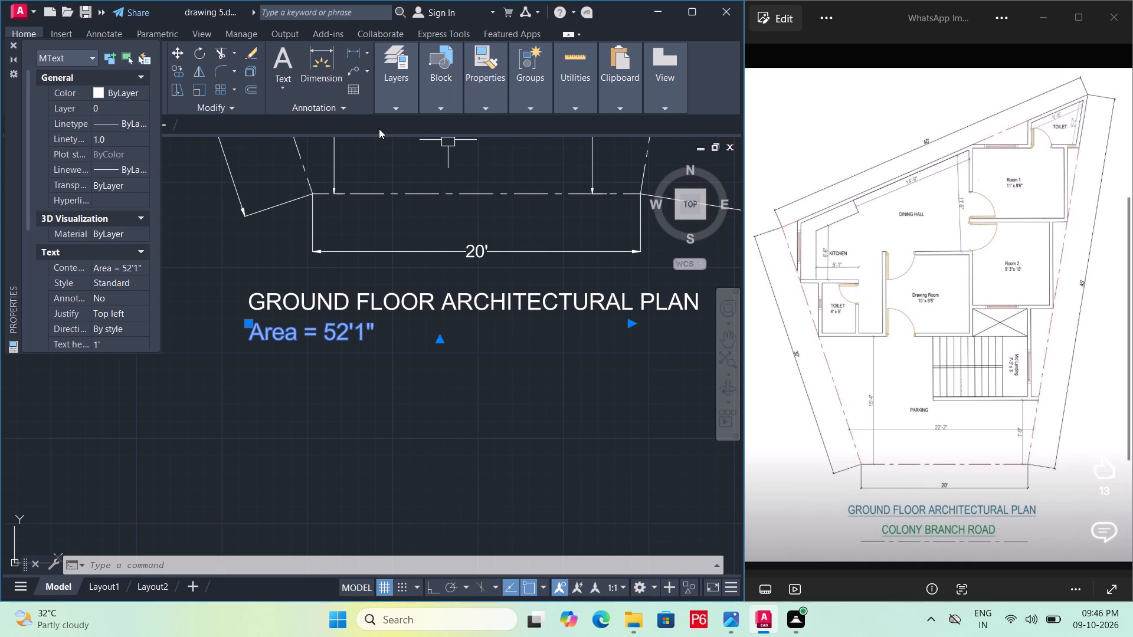
pyautogui.click(103, 93)
pyautogui.click(99, 94)
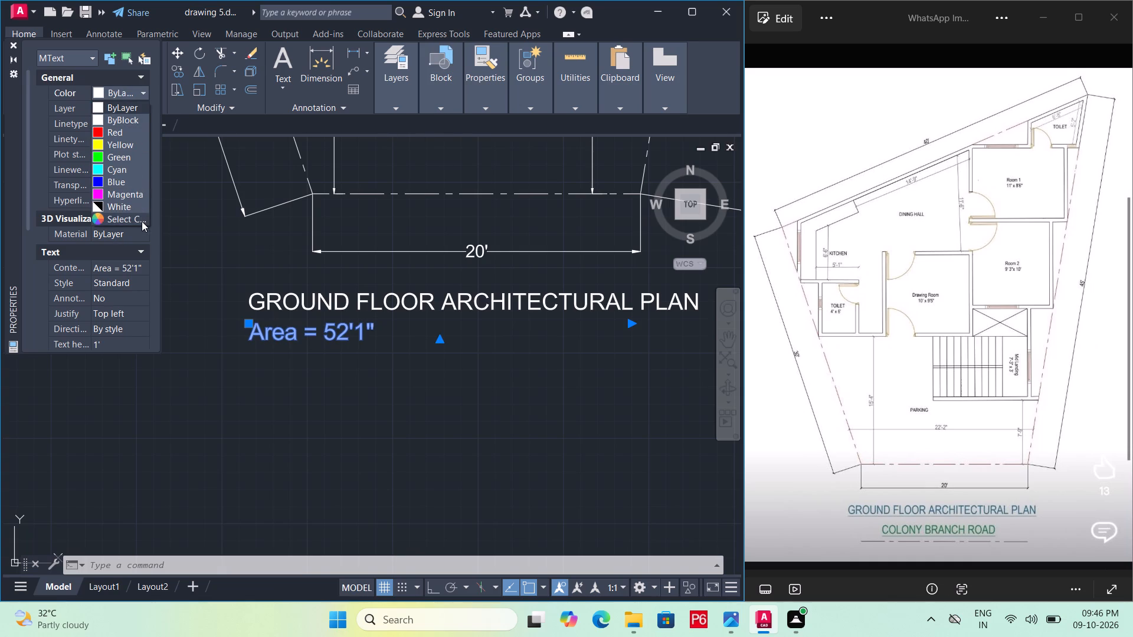
pyautogui.click(130, 144)
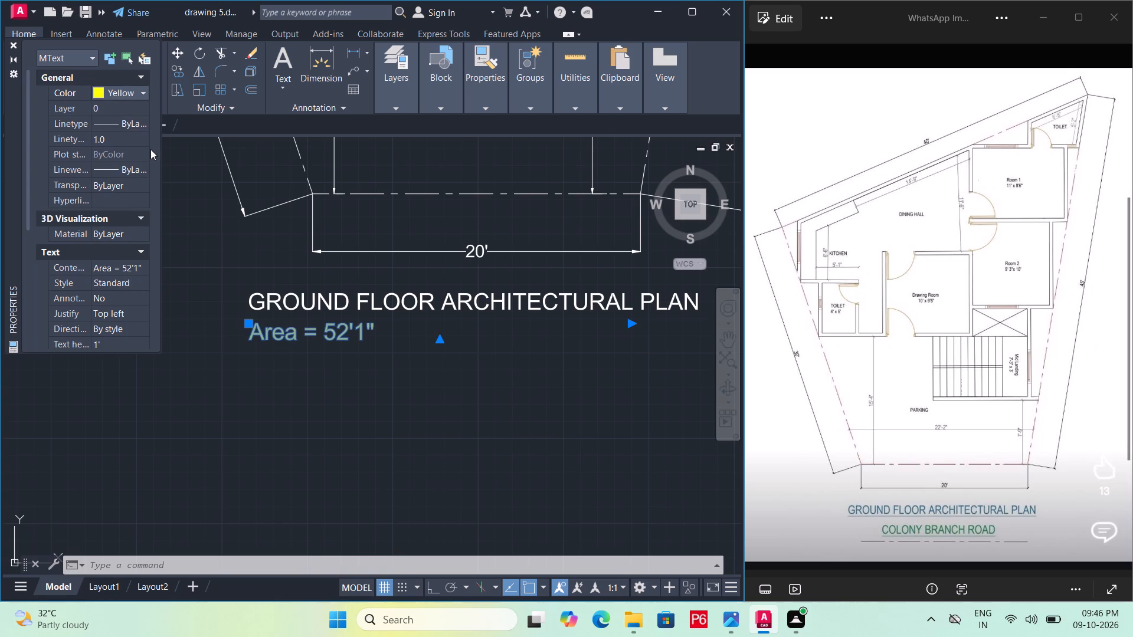
pyautogui.press('Escape')
pyautogui.press('Escape')
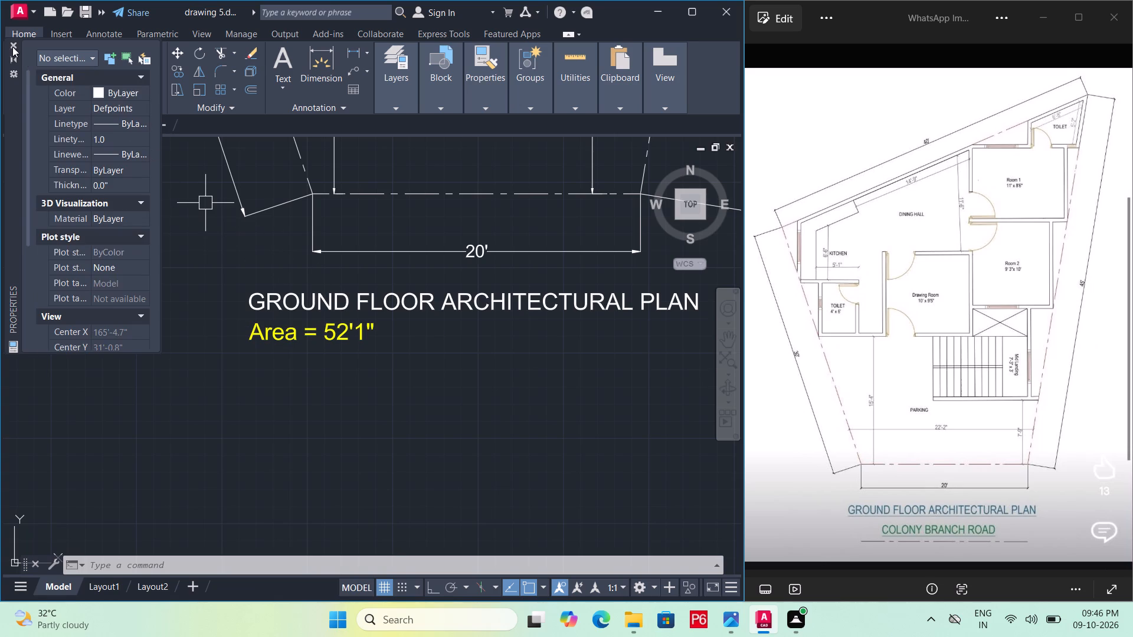
pyautogui.click(10, 44)
pyautogui.scroll(-2, 310, 365)
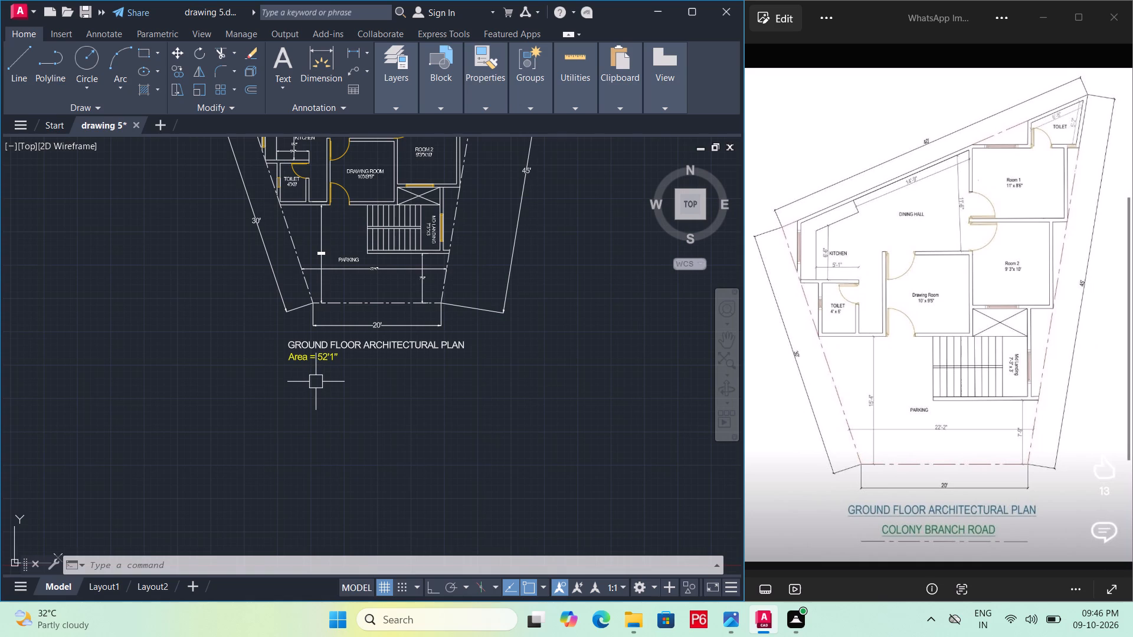
pyautogui.hotkey('ctrl', 's')
pyautogui.hotkey('ctrl', 's')
# Set the 4'X6' TOILET, DRAWING ROOM, KITCHEN, DINING HALL, ROOM 1, ROOM 2, MD LANDING and PARKING labels to Red and save the drawing.
pyautogui.scroll(-1, 335, 383)
pyautogui.moveTo(335, 384); pyautogui.dragTo(338, 422, button='middle')
pyautogui.scroll(2, 338, 371)
pyautogui.moveTo(351, 300); pyautogui.dragTo(342, 428, button='middle')
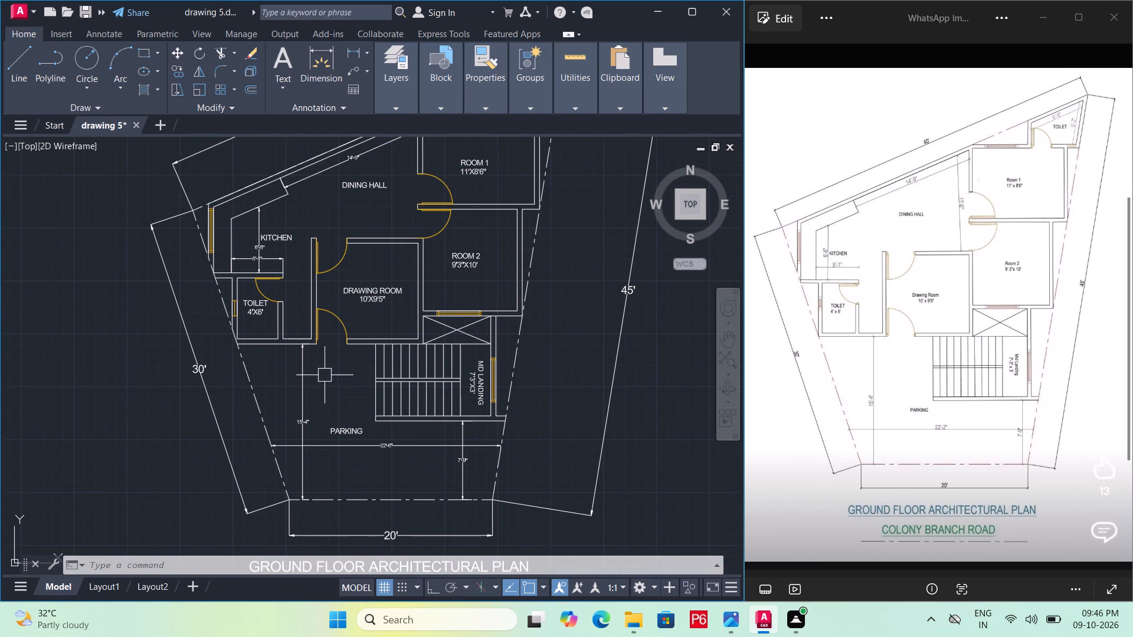
pyautogui.click(250, 307)
pyautogui.click(382, 288)
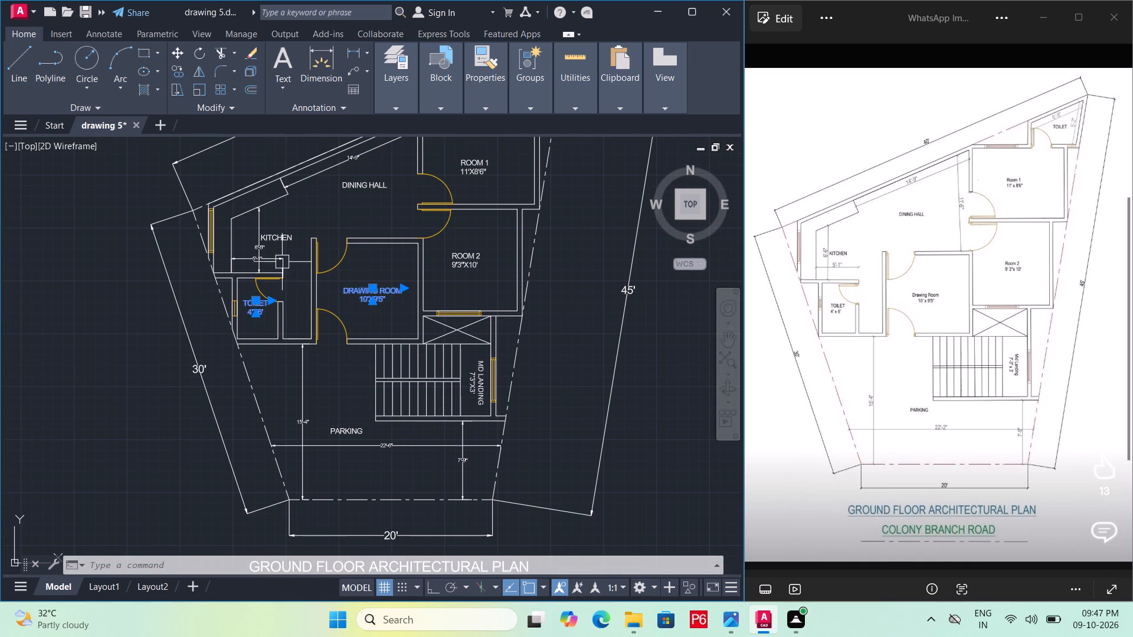
pyautogui.click(284, 238)
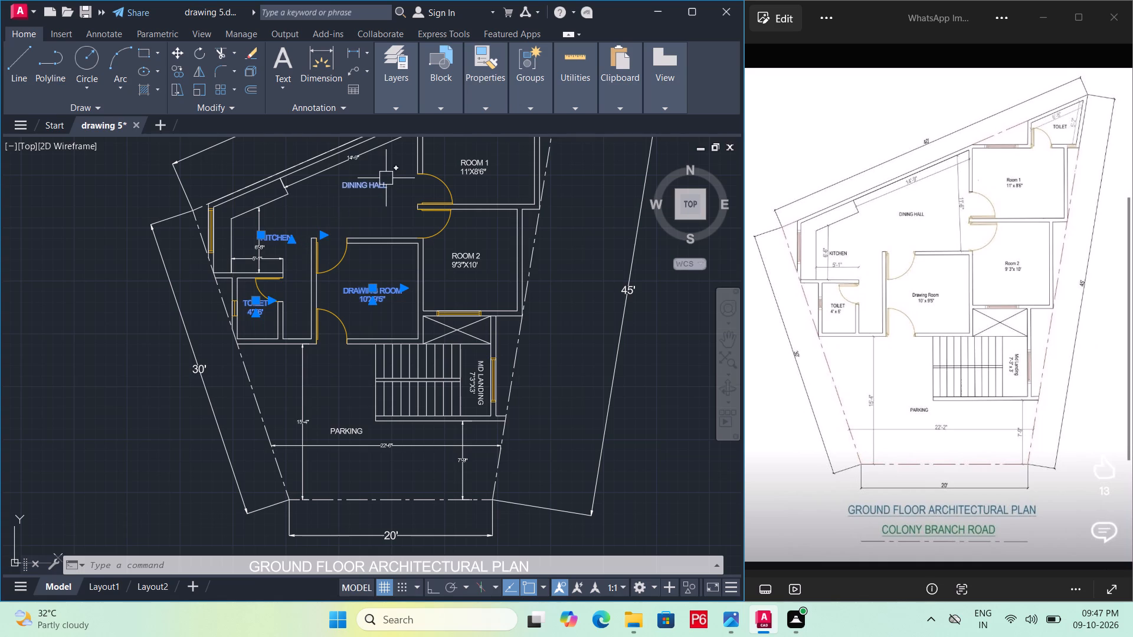
pyautogui.click(380, 186)
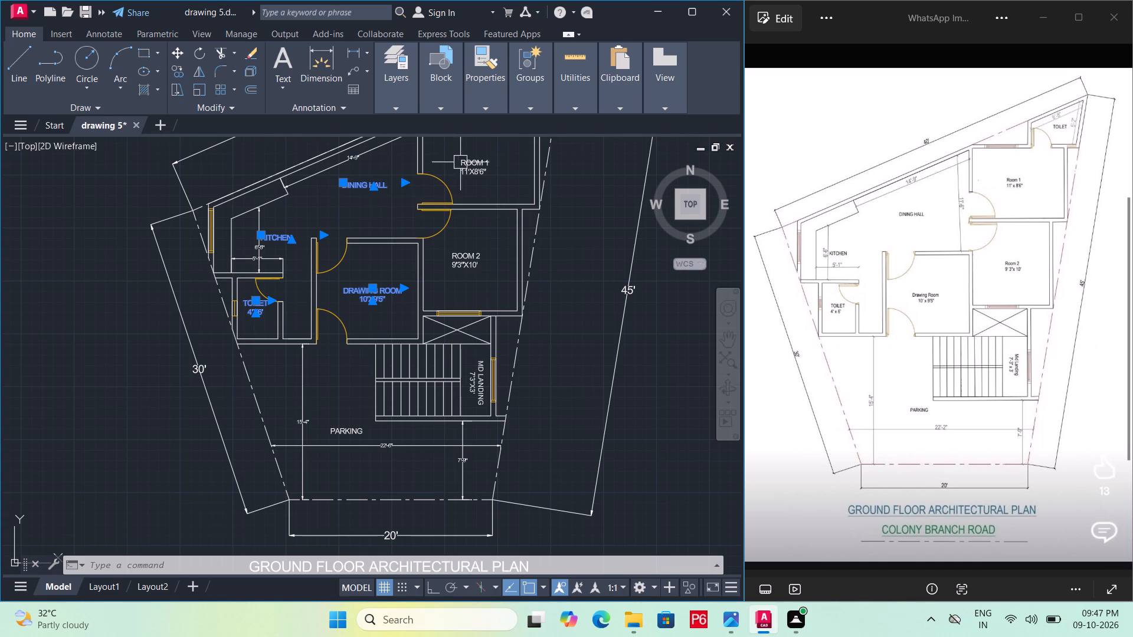
pyautogui.click(470, 160)
pyautogui.click(470, 272)
pyautogui.moveTo(469, 310); pyautogui.dragTo(456, 229, button='middle')
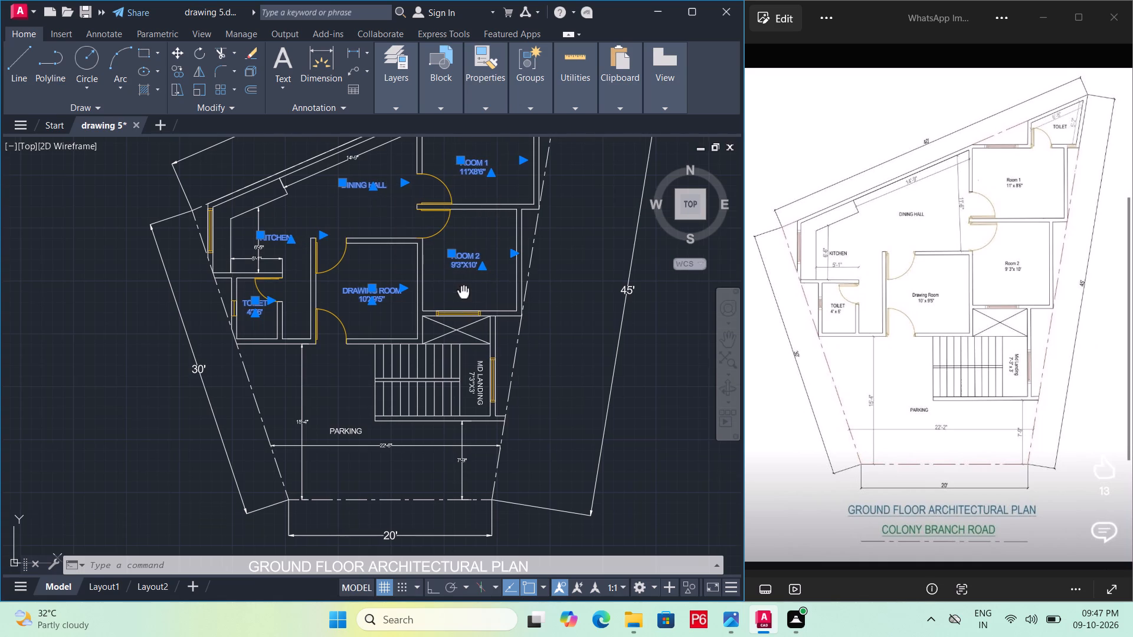
pyautogui.moveTo(456, 229); pyautogui.dragTo(456, 224, button='middle')
pyautogui.scroll(2, 437, 293)
pyautogui.click(500, 318)
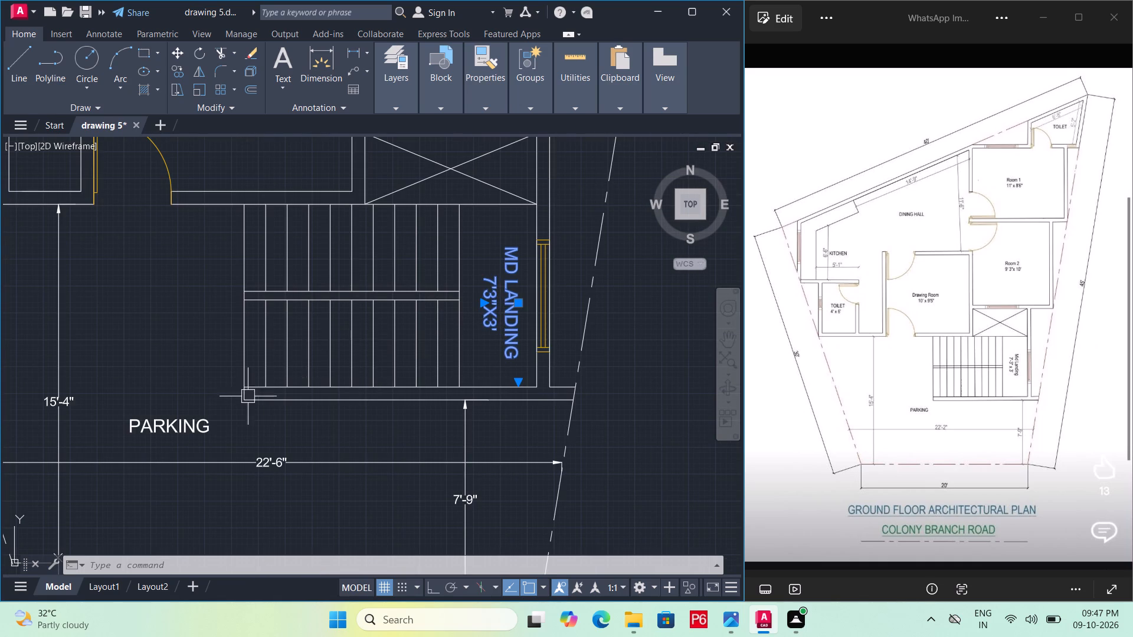
pyautogui.doubleClick(179, 432)
pyautogui.scroll(-2, 209, 448)
pyautogui.moveTo(191, 382); pyautogui.dragTo(229, 232, button='middle')
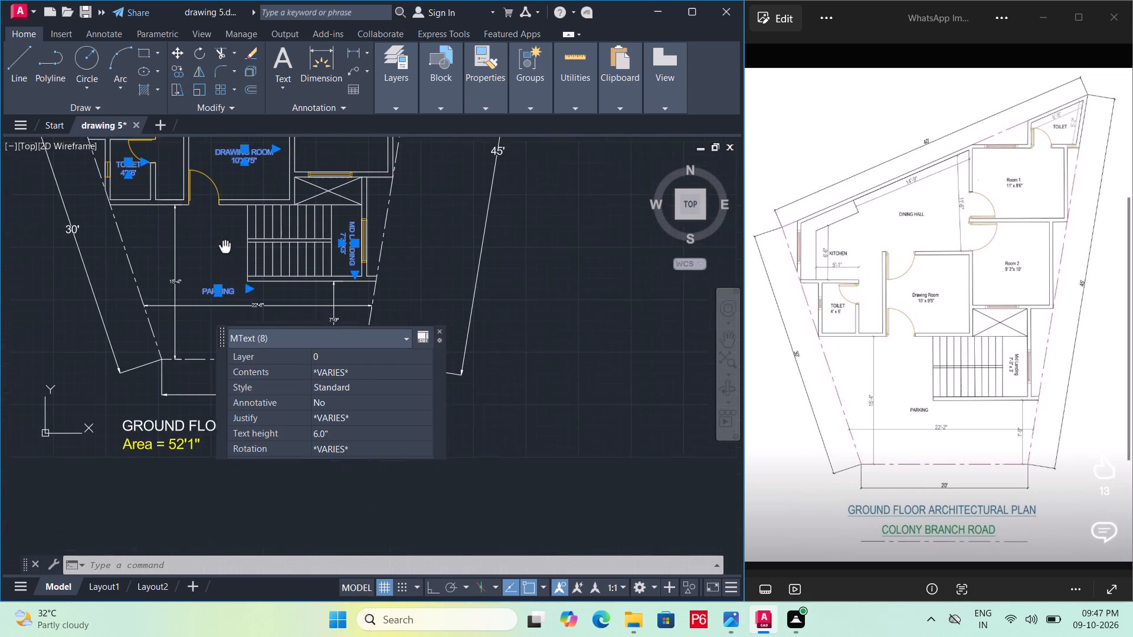
pyautogui.moveTo(229, 232); pyautogui.dragTo(231, 228, button='middle')
pyautogui.scroll(1, 195, 406)
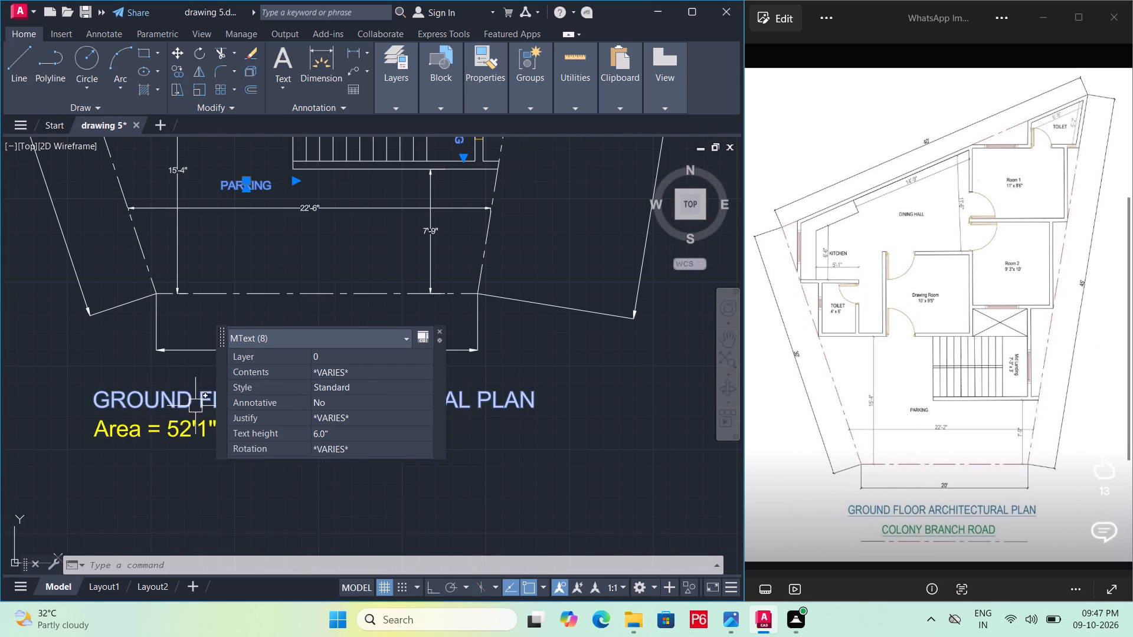
pyautogui.scroll(-1, 181, 303)
pyautogui.moveTo(179, 306); pyautogui.dragTo(190, 533, button='middle')
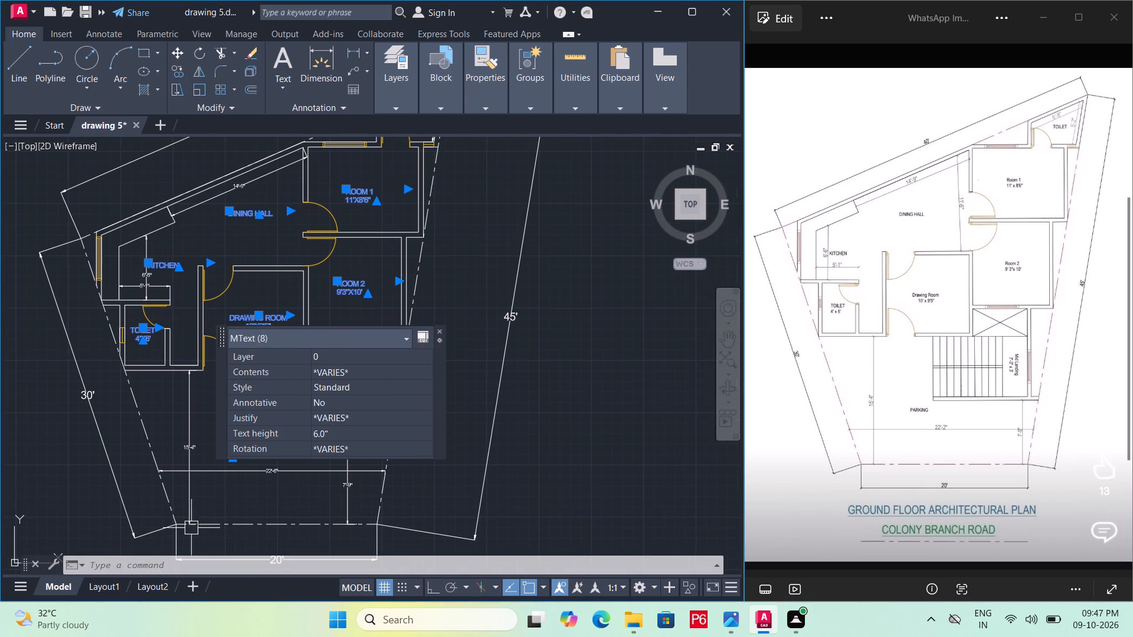
pyautogui.click(438, 330)
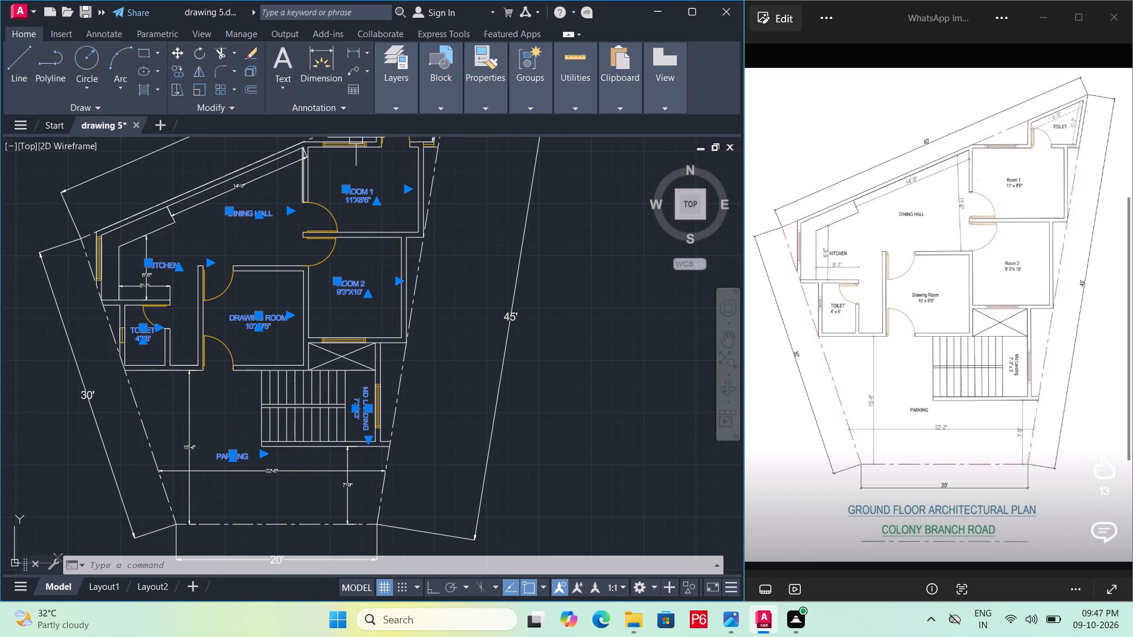
pyautogui.click(410, 108)
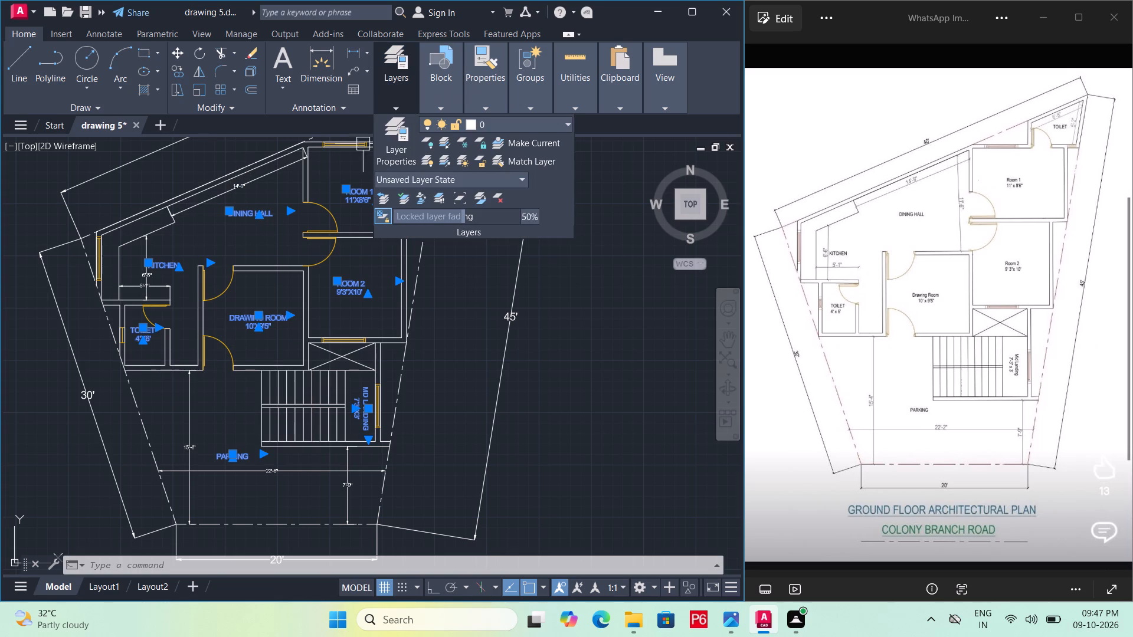
pyautogui.rightClick(224, 213)
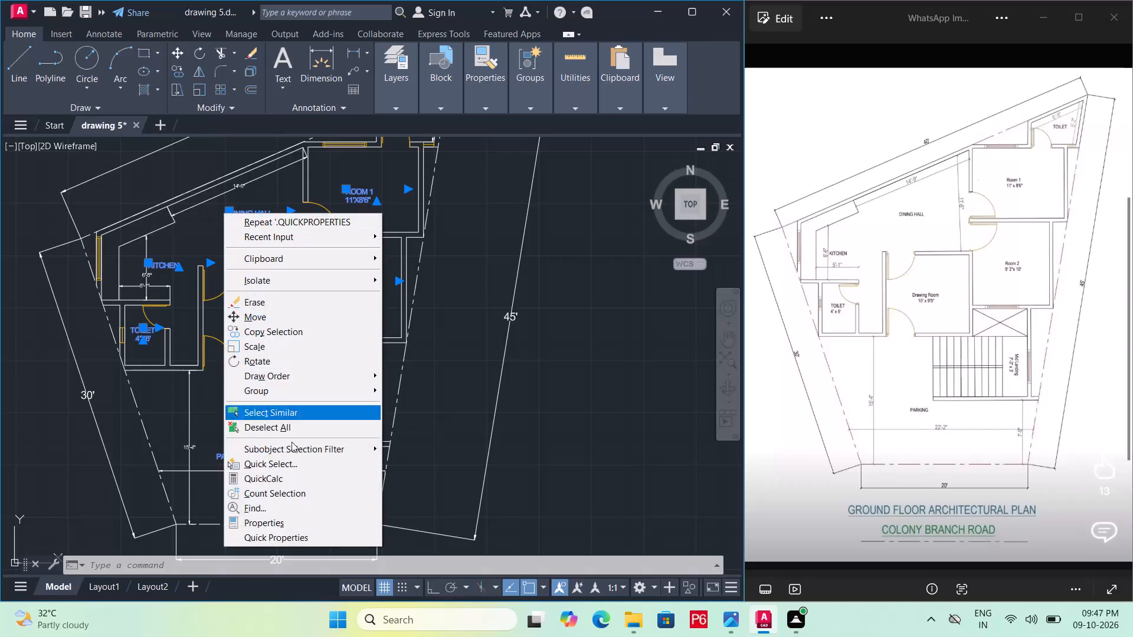
pyautogui.click(293, 521)
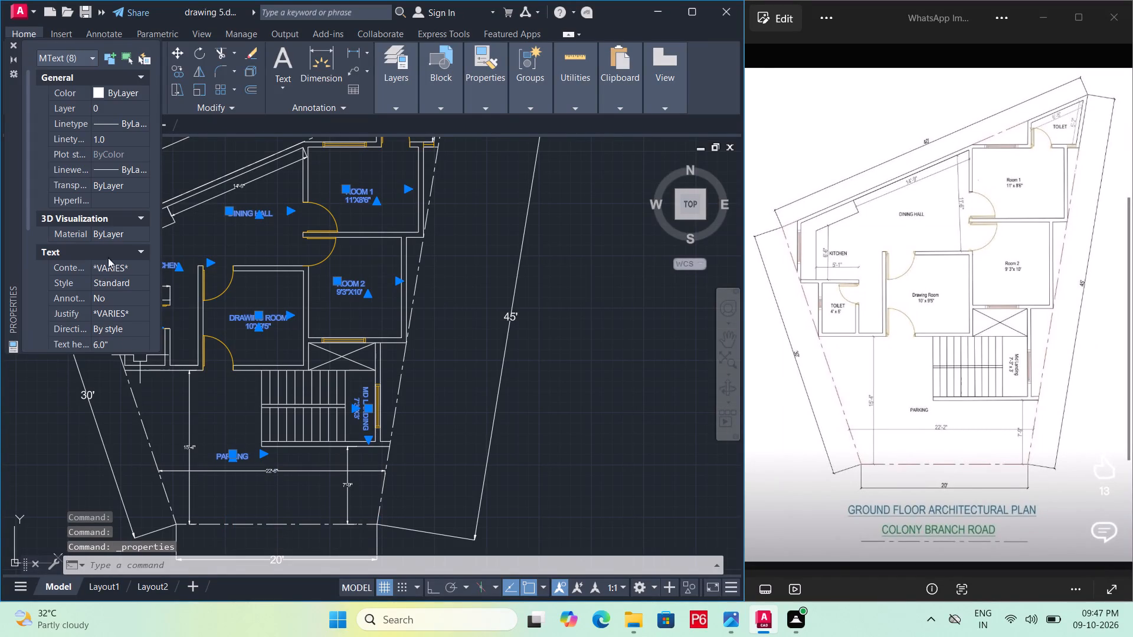
pyautogui.click(94, 90)
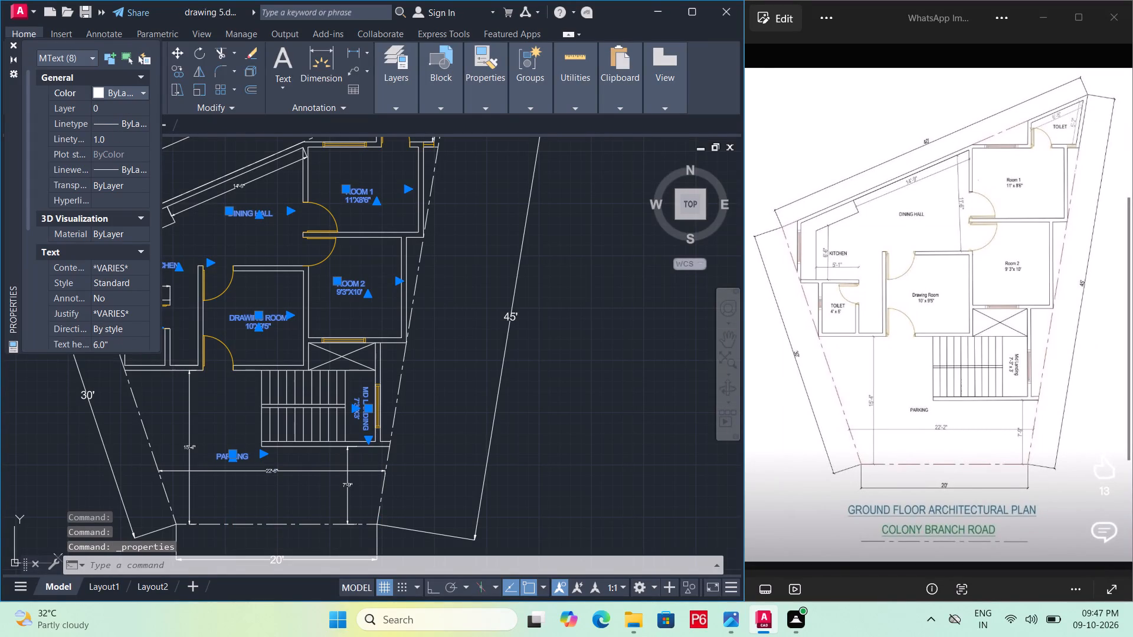
pyautogui.doubleClick(94, 96)
pyautogui.click(103, 92)
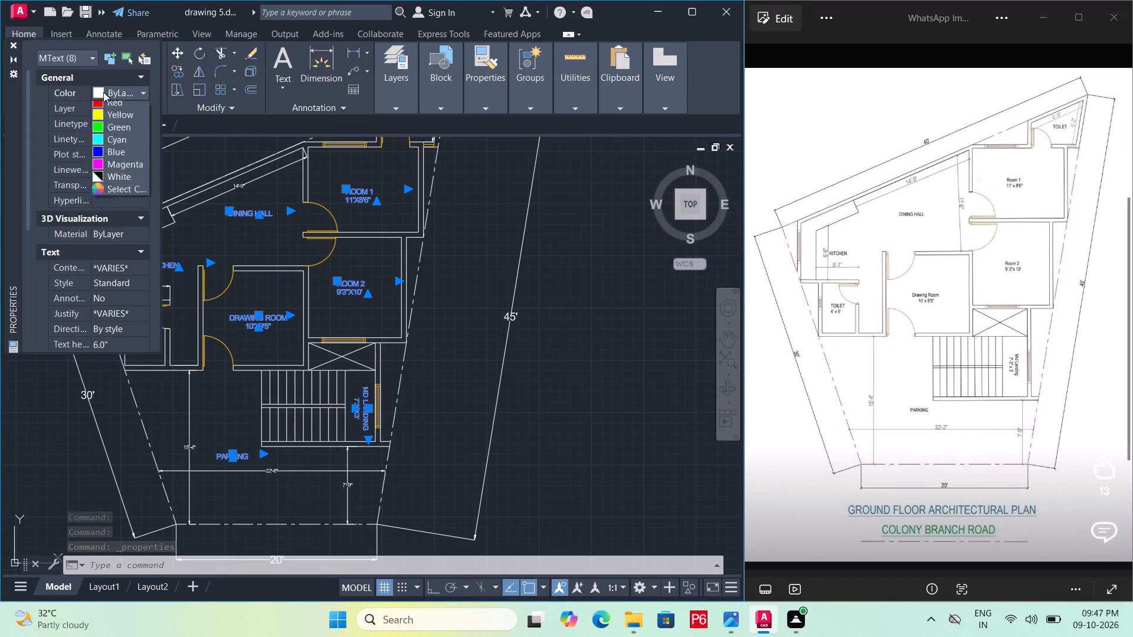
pyautogui.click(109, 136)
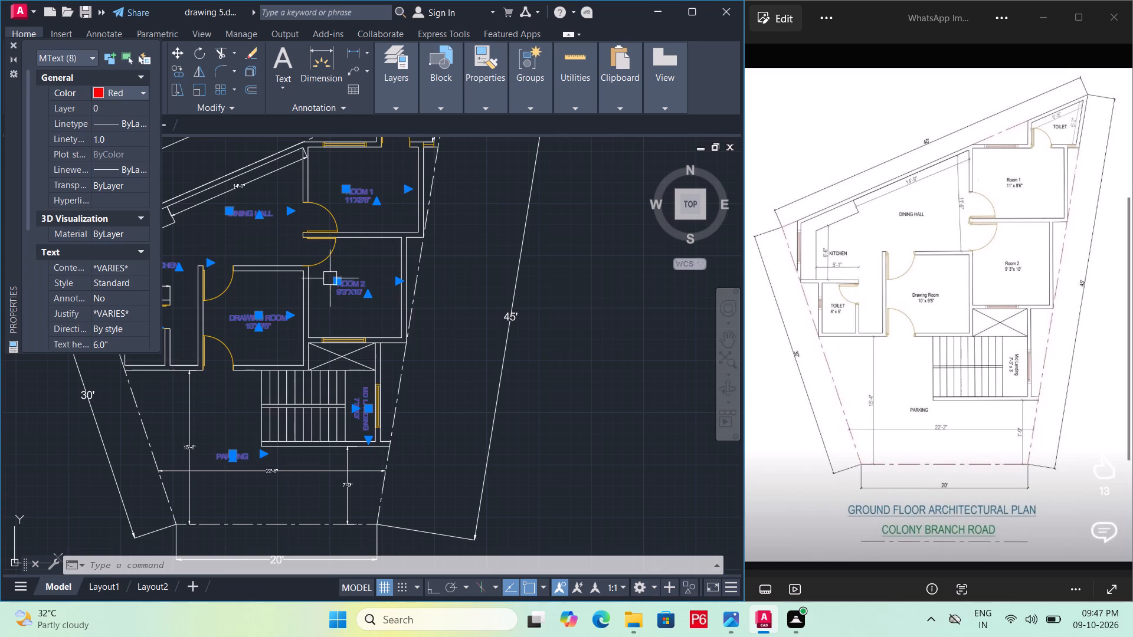
pyautogui.press('Escape')
pyautogui.press('Escape')
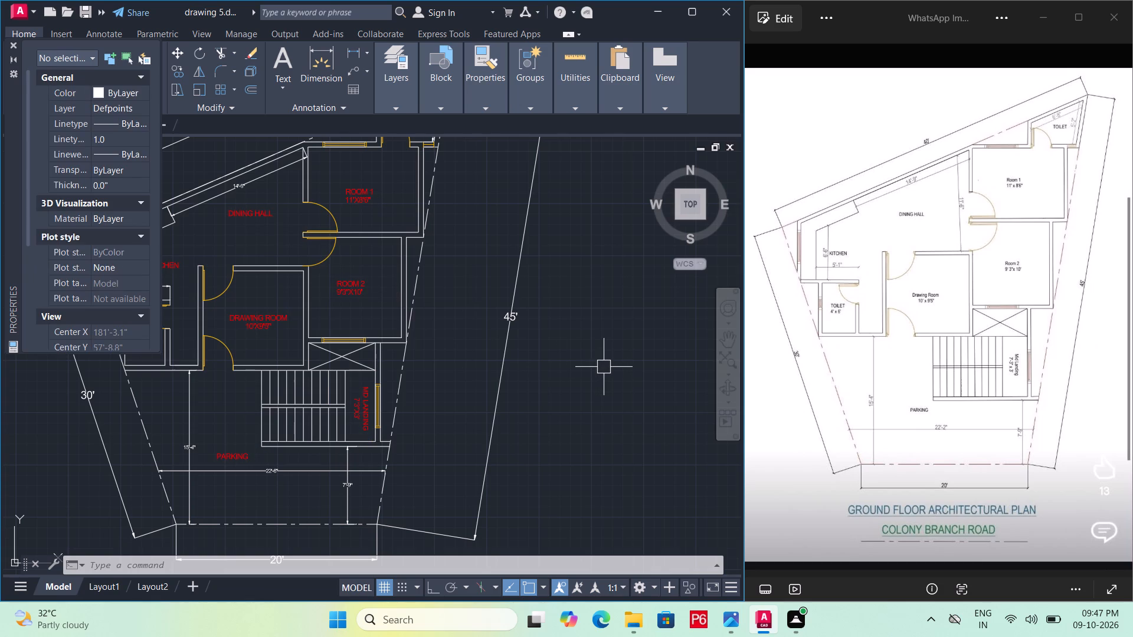
pyautogui.click(16, 45)
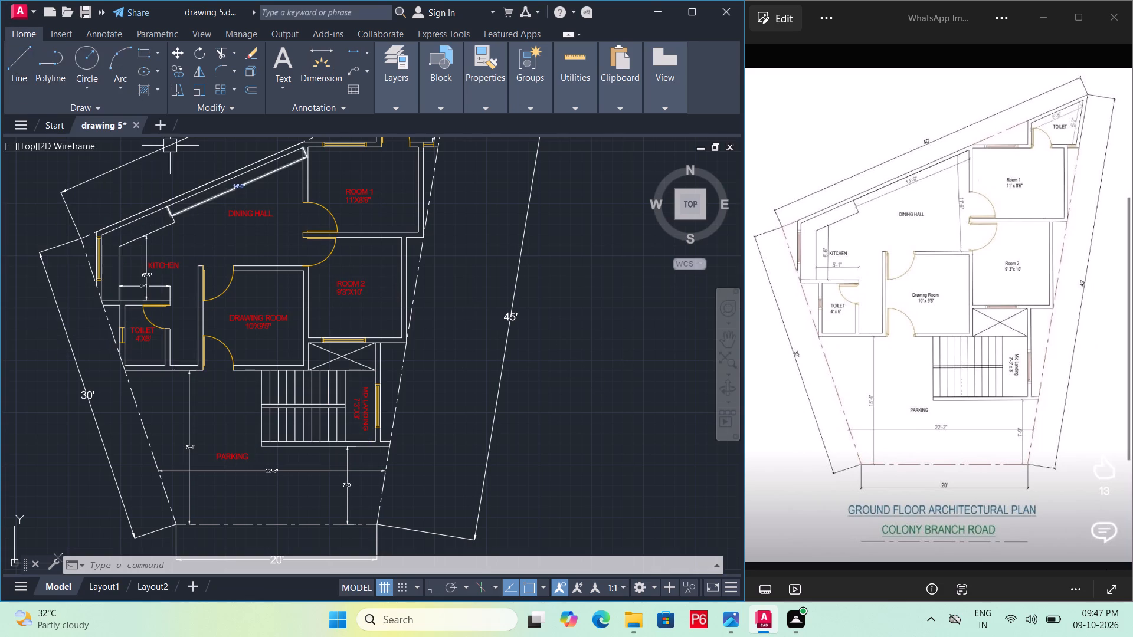
pyautogui.hotkey('ctrl', 's')
pyautogui.hotkey('ctrl', 's')
# Set the justification of the ROOM 2 label to Top center and clear the selection.
pyautogui.moveTo(391, 335); pyautogui.dragTo(388, 367, button='middle')
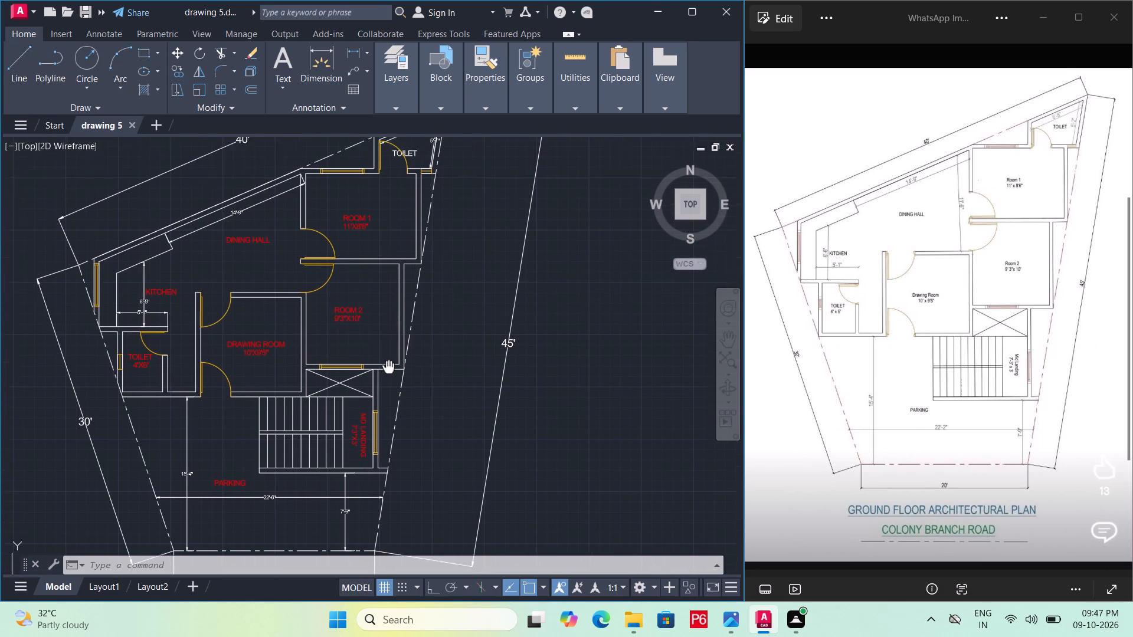
pyautogui.scroll(-1, 383, 313)
pyautogui.middleClick(369, 355)
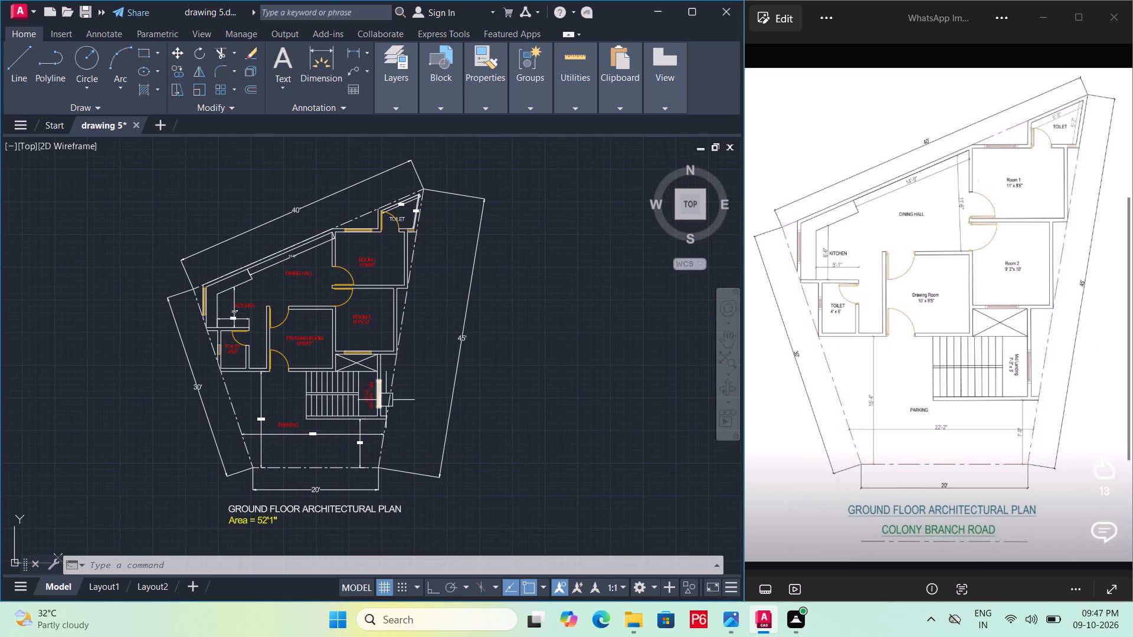
pyautogui.scroll(1, 387, 400)
pyautogui.moveTo(384, 396); pyautogui.dragTo(389, 432, button='middle')
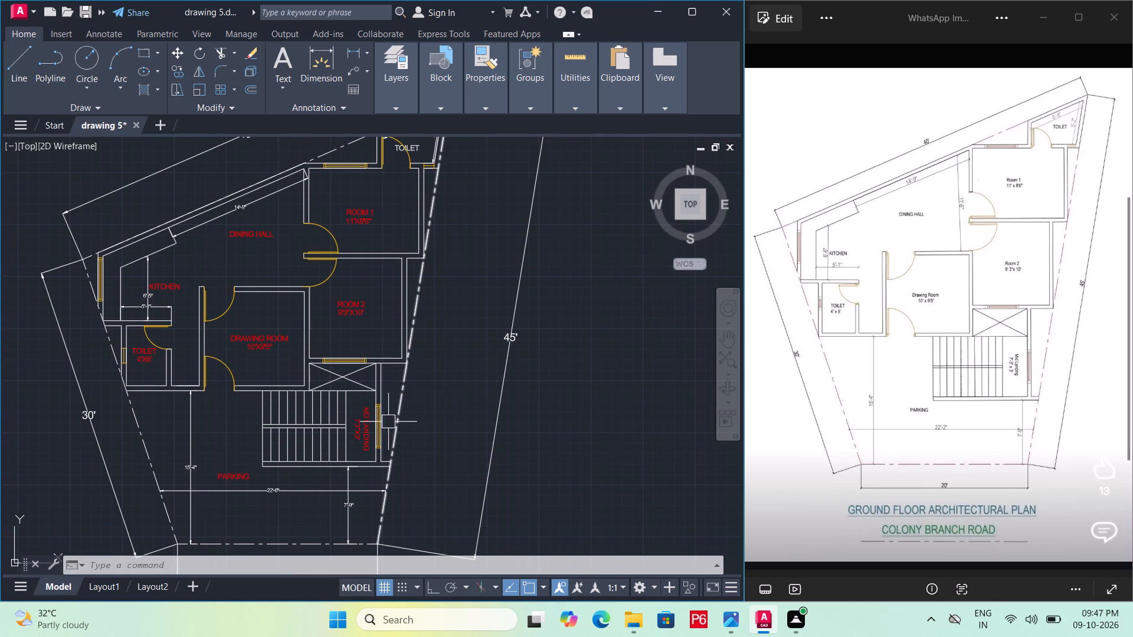
pyautogui.click(347, 321)
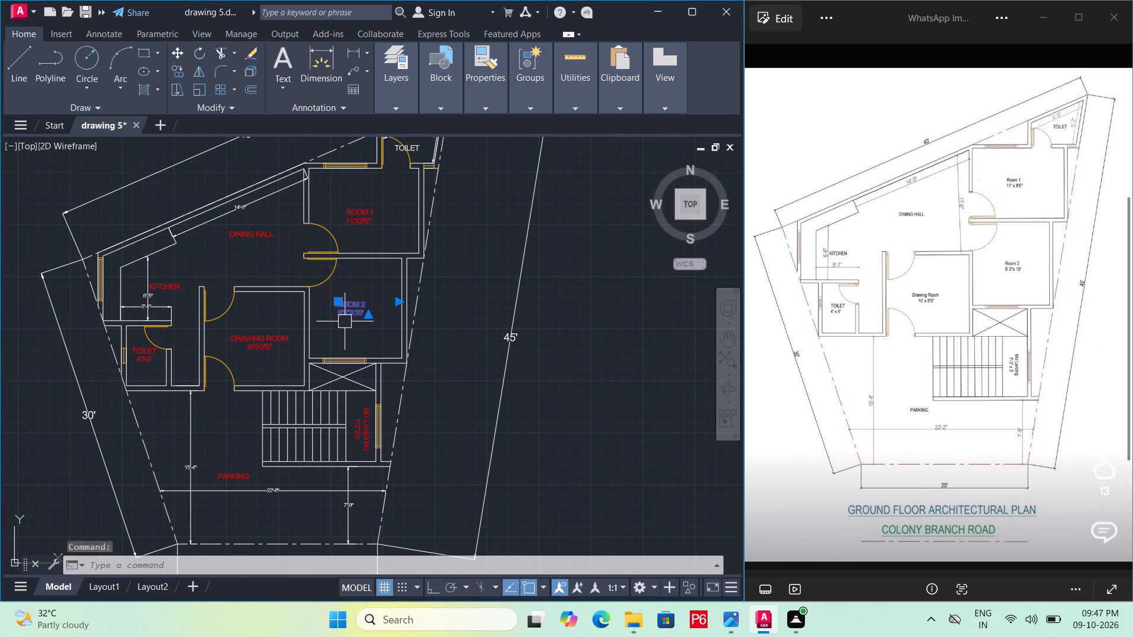
pyautogui.rightClick(345, 304)
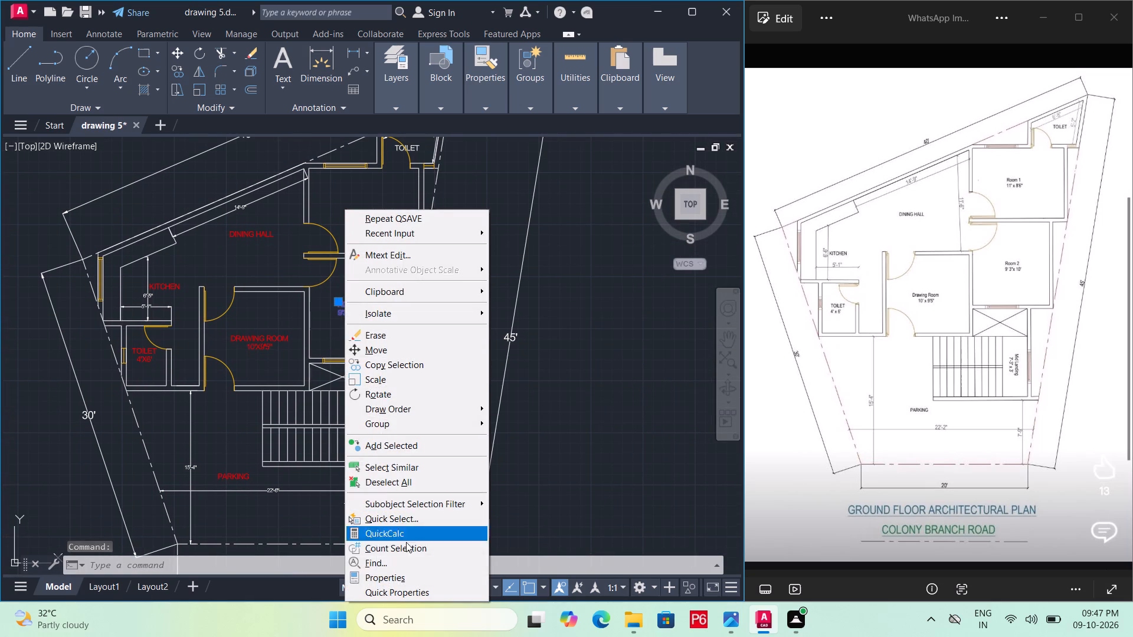
pyautogui.click(407, 573)
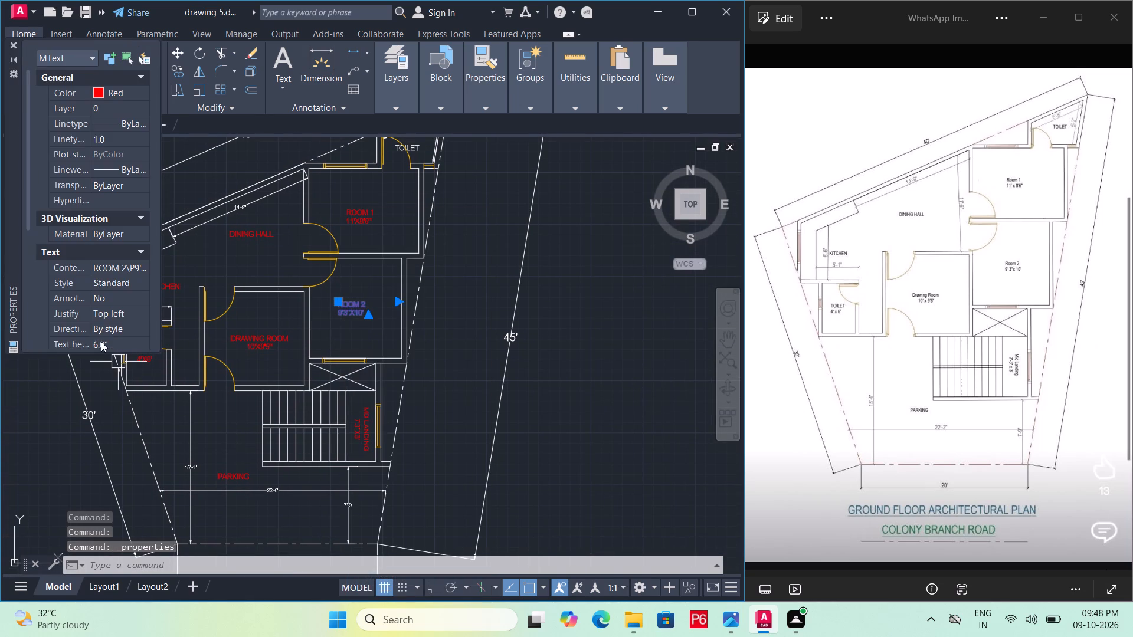
pyautogui.click(147, 313)
pyautogui.click(143, 317)
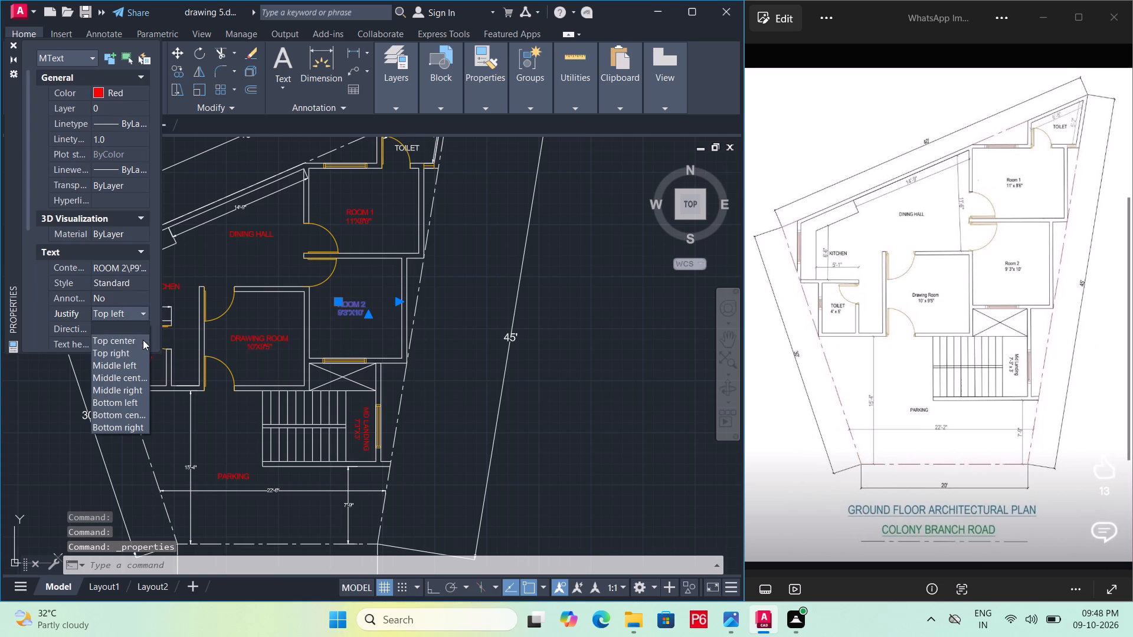
pyautogui.click(135, 336)
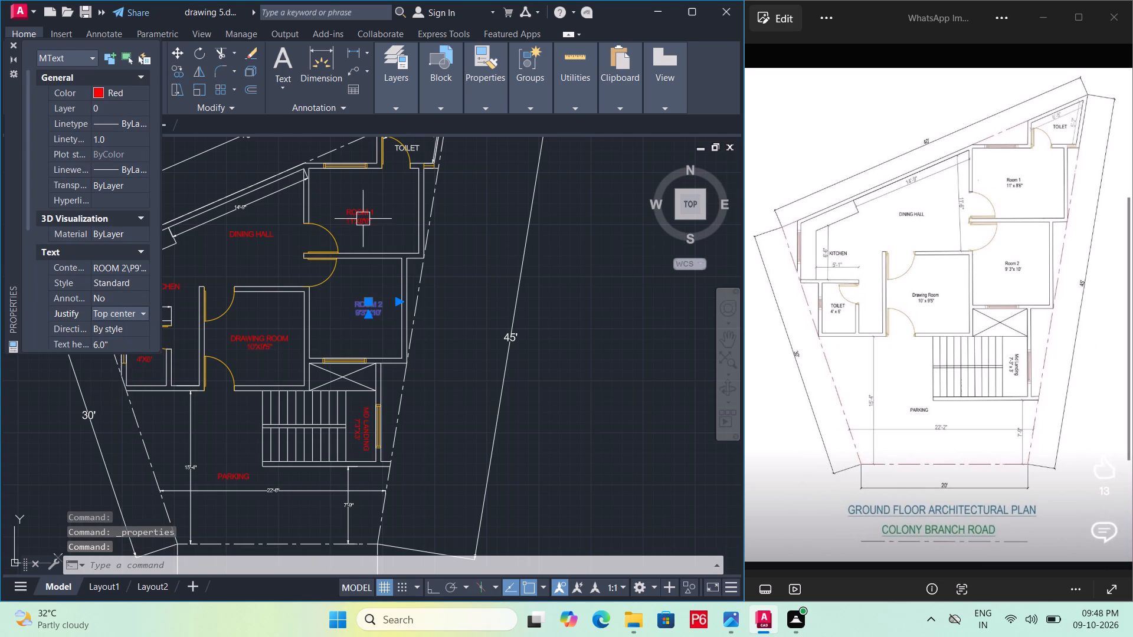
pyautogui.click(364, 215)
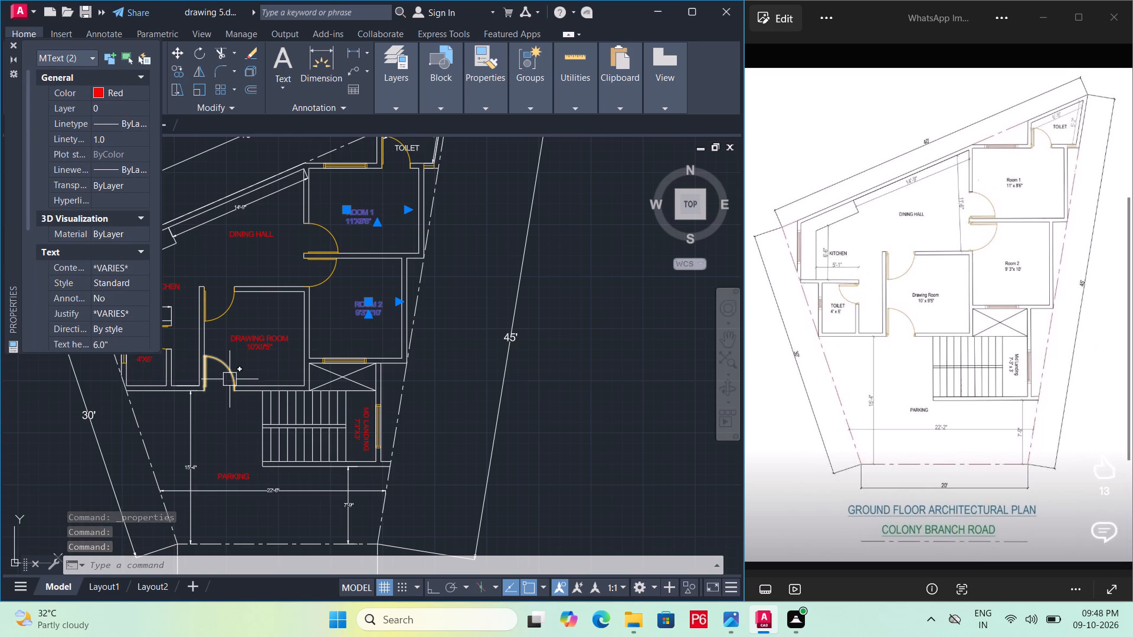
pyautogui.press('Escape')
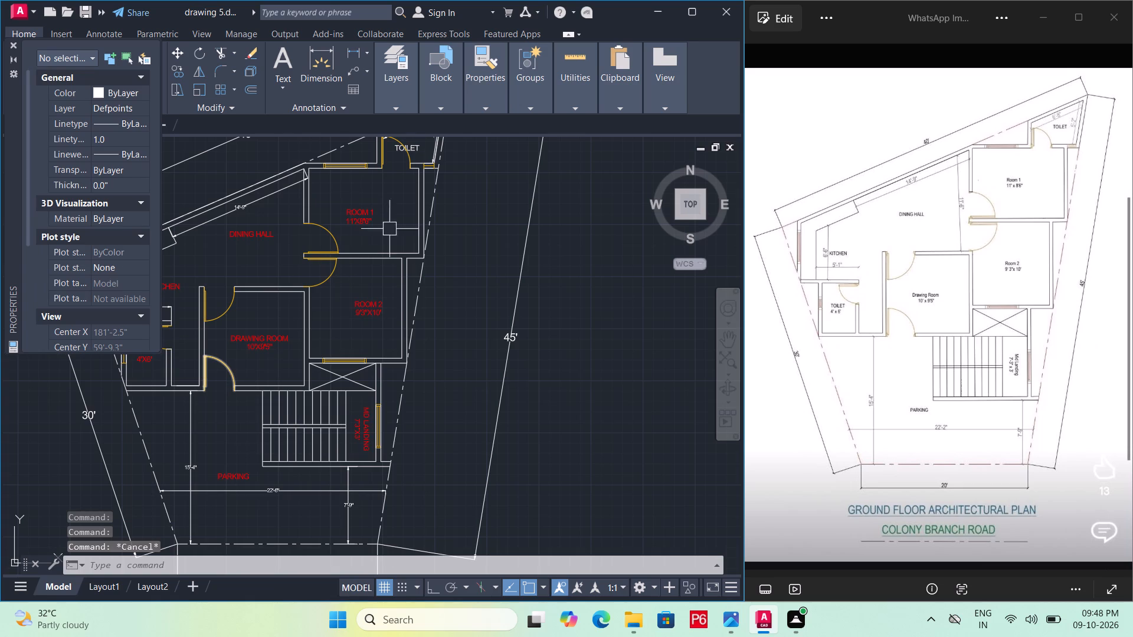
# Set the justification of the ROOM 1 label to Top center, clear the selection and save the drawing.
pyautogui.click(365, 216)
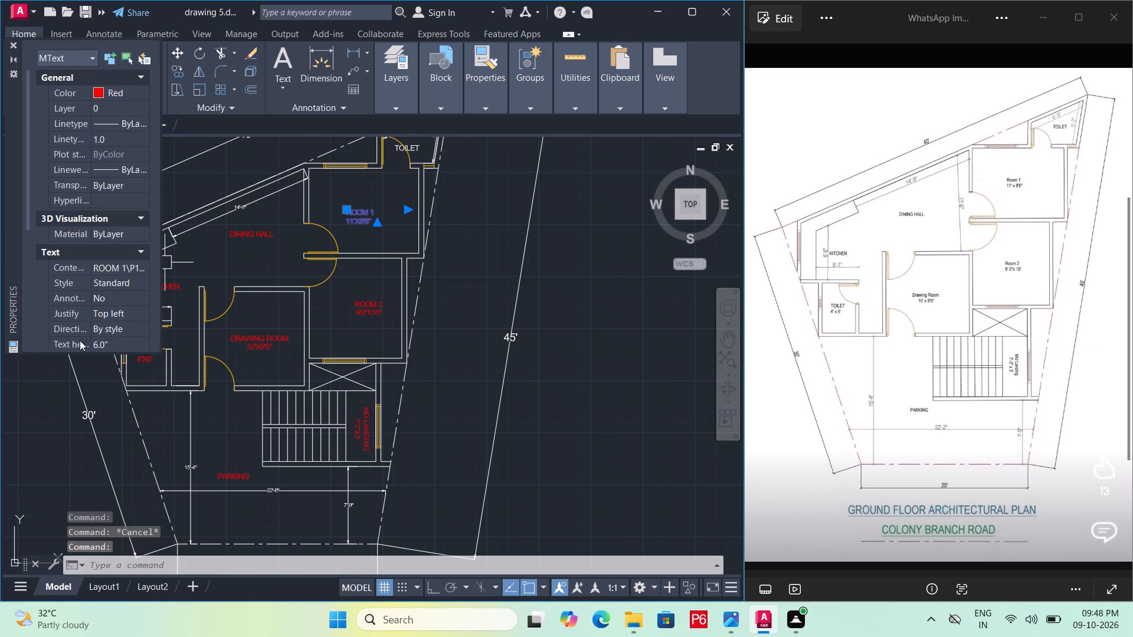
pyautogui.click(140, 314)
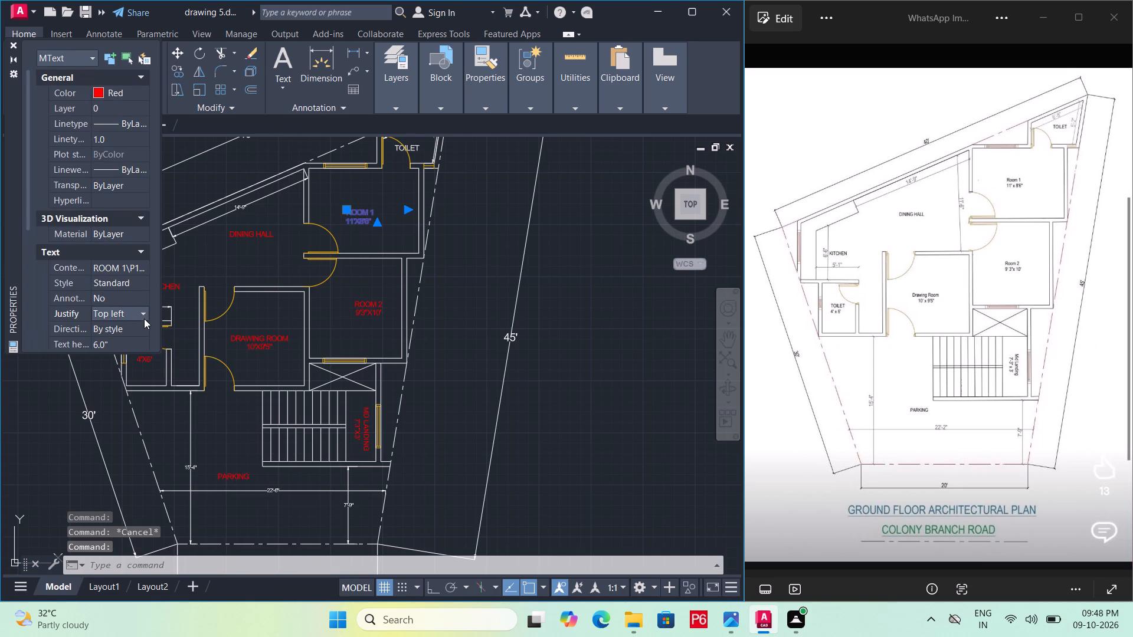
pyautogui.click(144, 318)
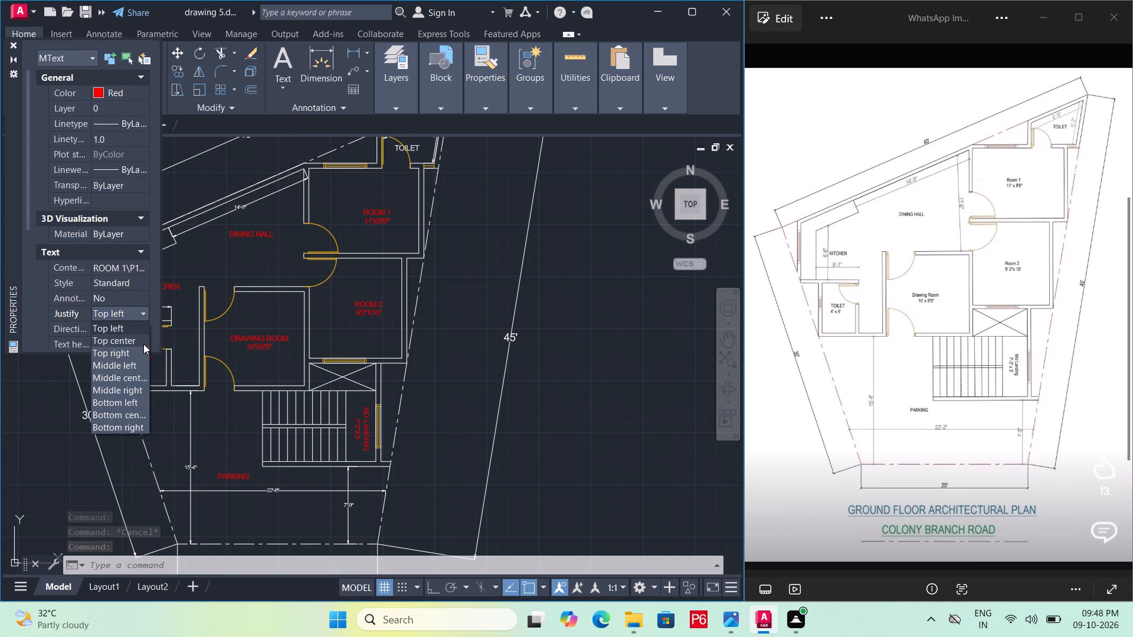
pyautogui.click(143, 344)
pyautogui.press('Escape')
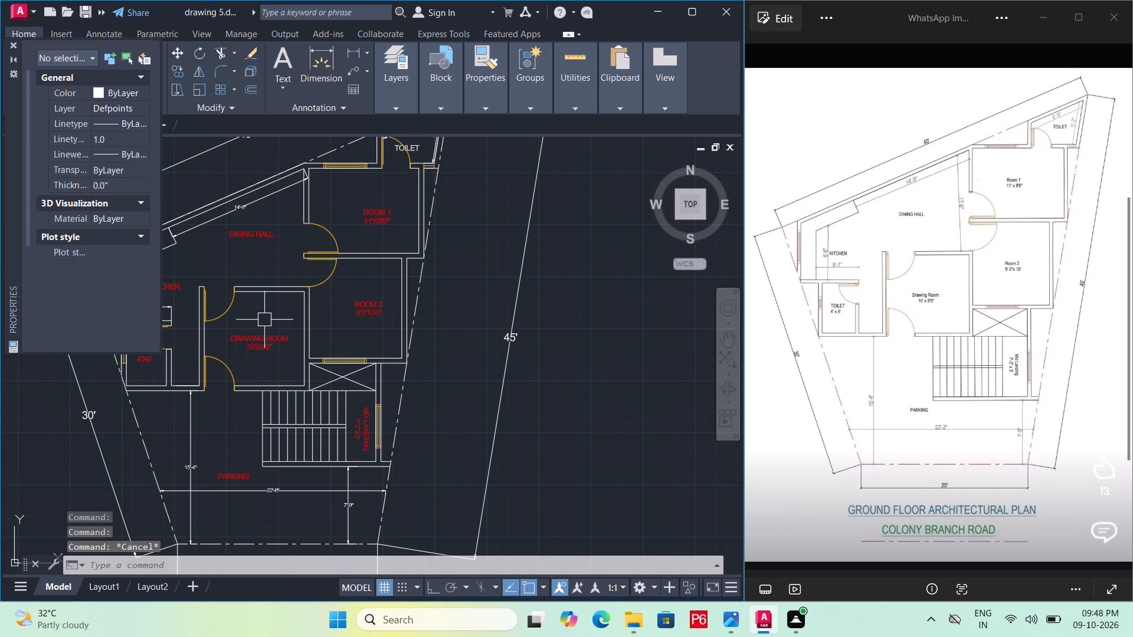
pyautogui.hotkey('ctrl', 's')
pyautogui.hotkey('ctrl', 's')
pyautogui.hotkey('ctrl', 's')
# Set the colour of the TOILET label above ROOM 1 to Red, clear the selection and save the drawing.
pyautogui.scroll(-1, 372, 310)
pyautogui.moveTo(376, 313); pyautogui.dragTo(379, 314, button='middle')
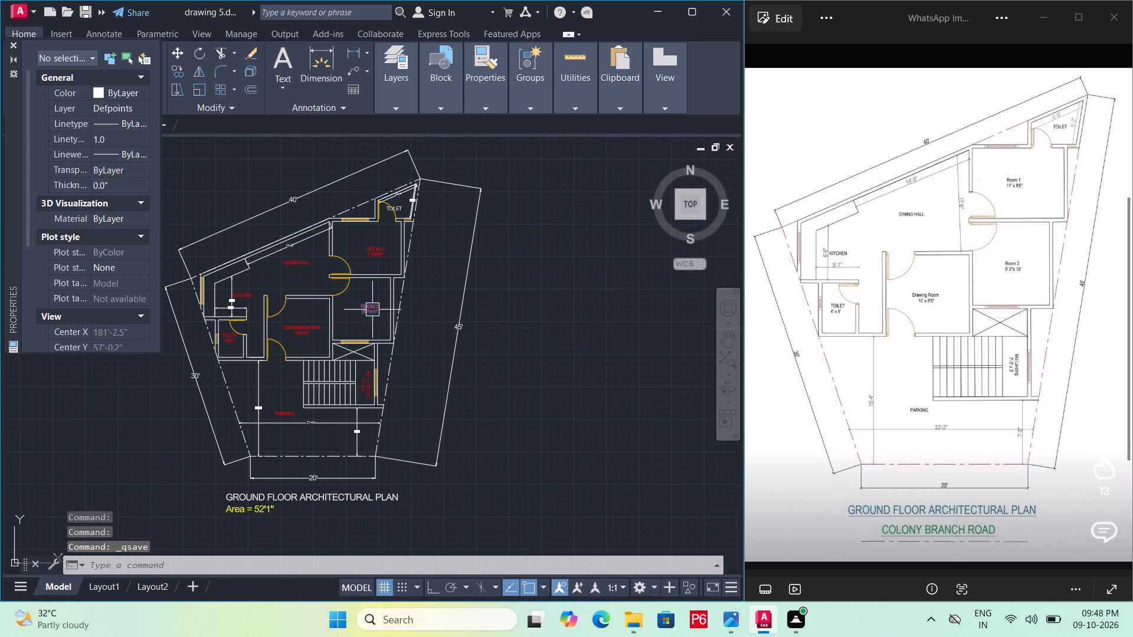
pyautogui.moveTo(379, 314); pyautogui.dragTo(421, 320, button='middle')
pyautogui.scroll(2, 444, 222)
pyautogui.click(444, 211)
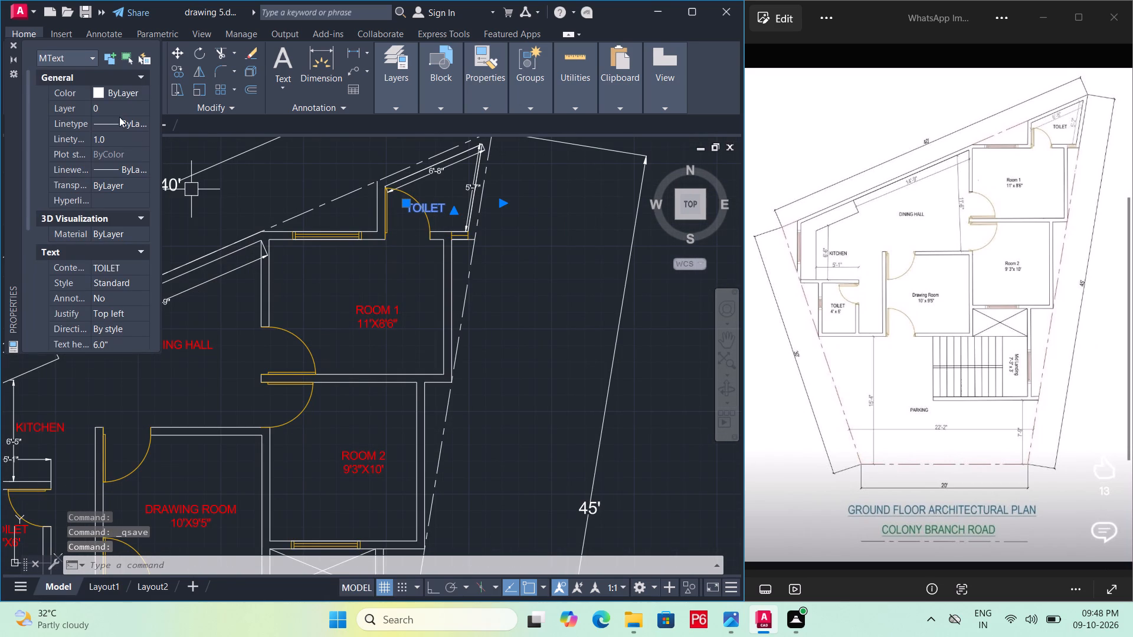
pyautogui.click(106, 93)
pyautogui.click(100, 97)
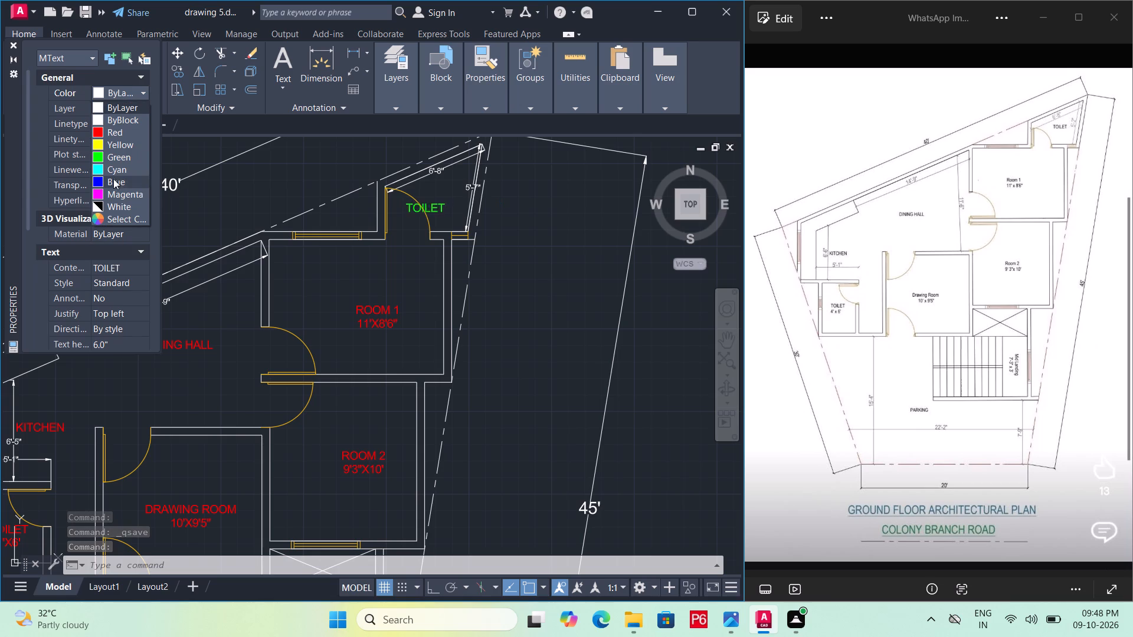
pyautogui.click(113, 134)
pyautogui.press('Escape')
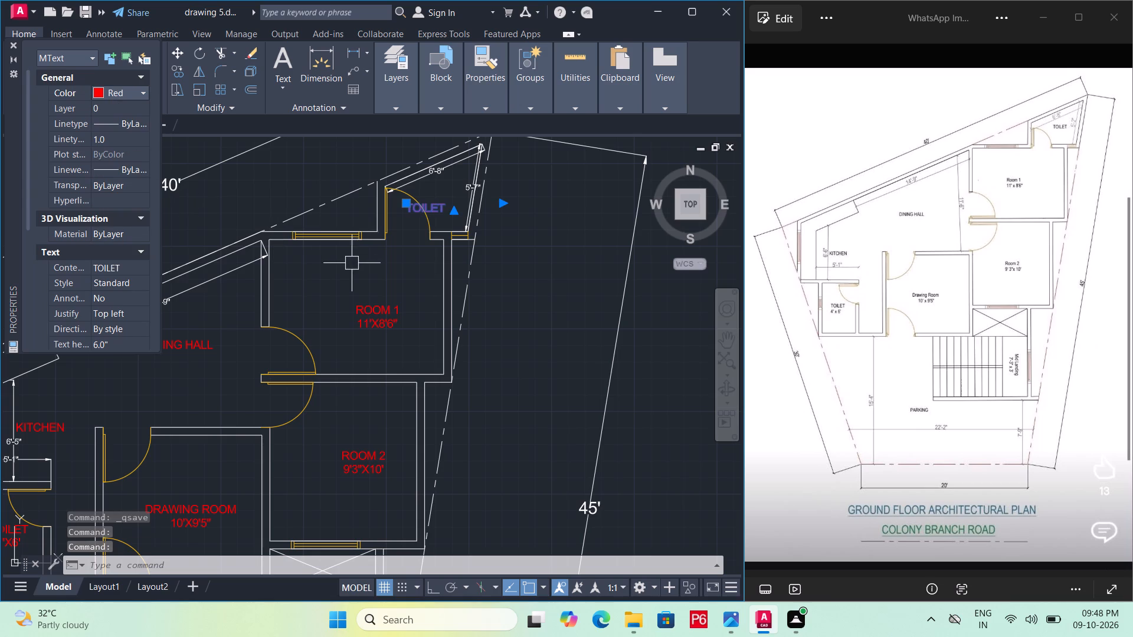
pyautogui.hotkey('ctrl', 's')
pyautogui.hotkey('ctrl', 's')
pyautogui.hotkey('ctrl', 's')
pyautogui.hotkey('ctrl', 's')
pyautogui.hotkey('ctrl', 's')
pyautogui.hotkey('ctrl', 's')
# Set the colour of the six doors at both toilets, the drawing room, ROOM 1 and ROOM 2 to index colour 13.
pyautogui.scroll(-1, 414, 283)
pyautogui.moveTo(415, 283); pyautogui.dragTo(417, 283, button='middle')
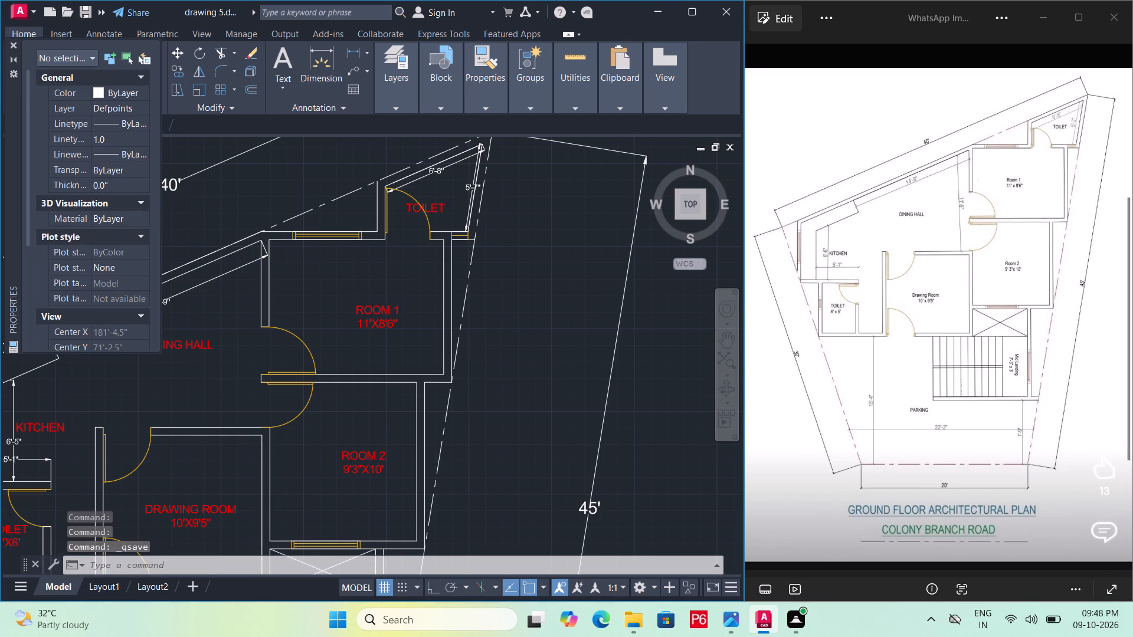
pyautogui.moveTo(417, 283); pyautogui.dragTo(476, 274, button='middle')
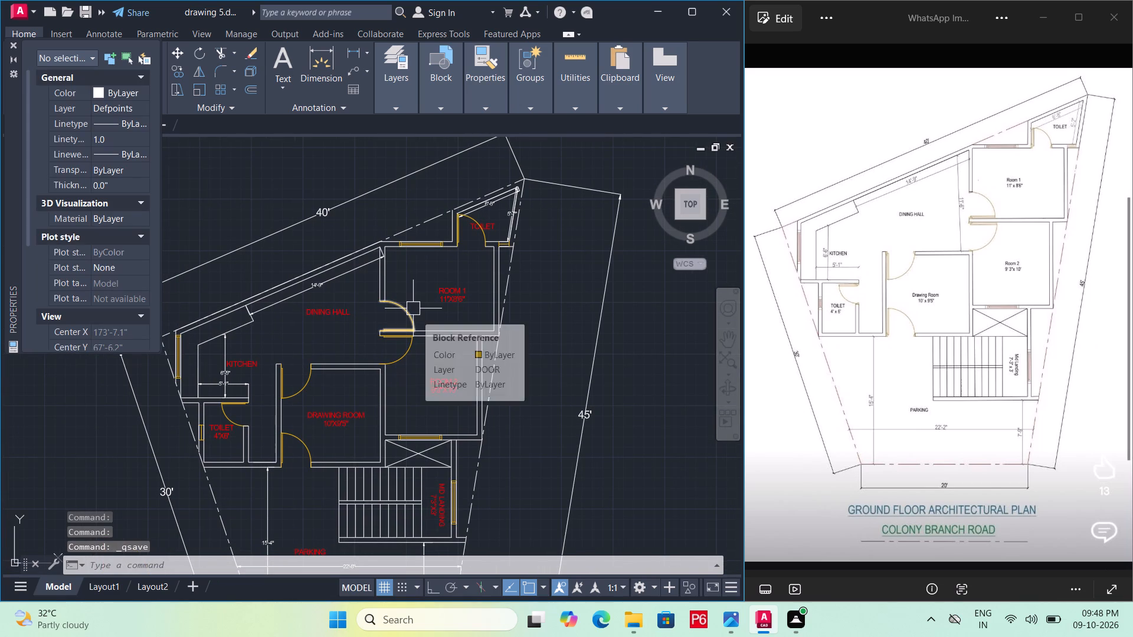
pyautogui.scroll(2, 257, 428)
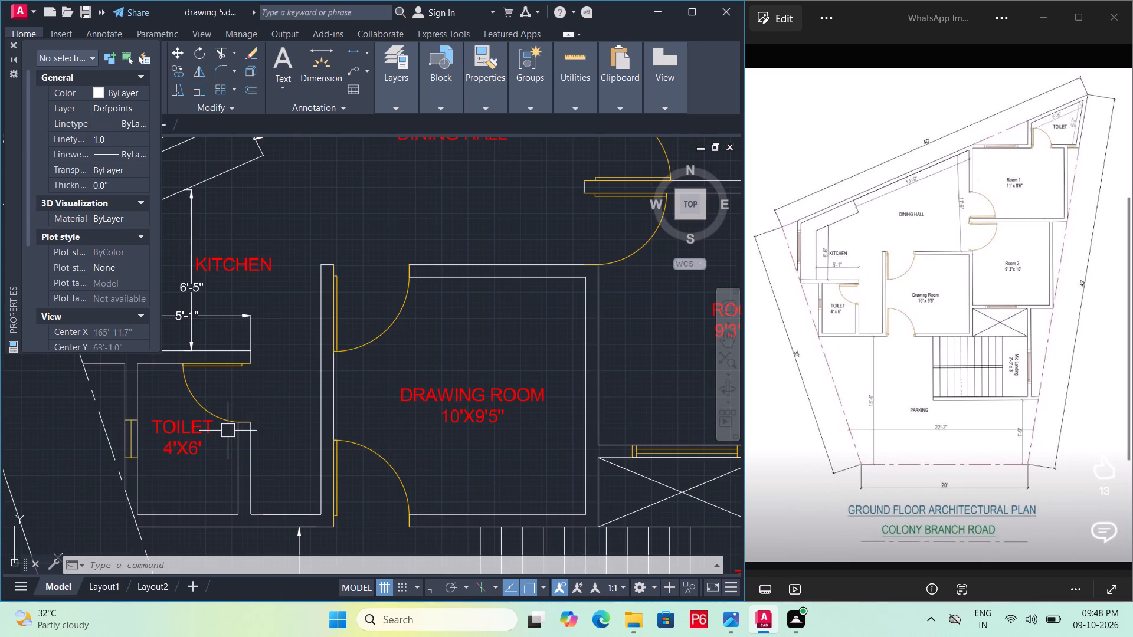
pyautogui.click(230, 420)
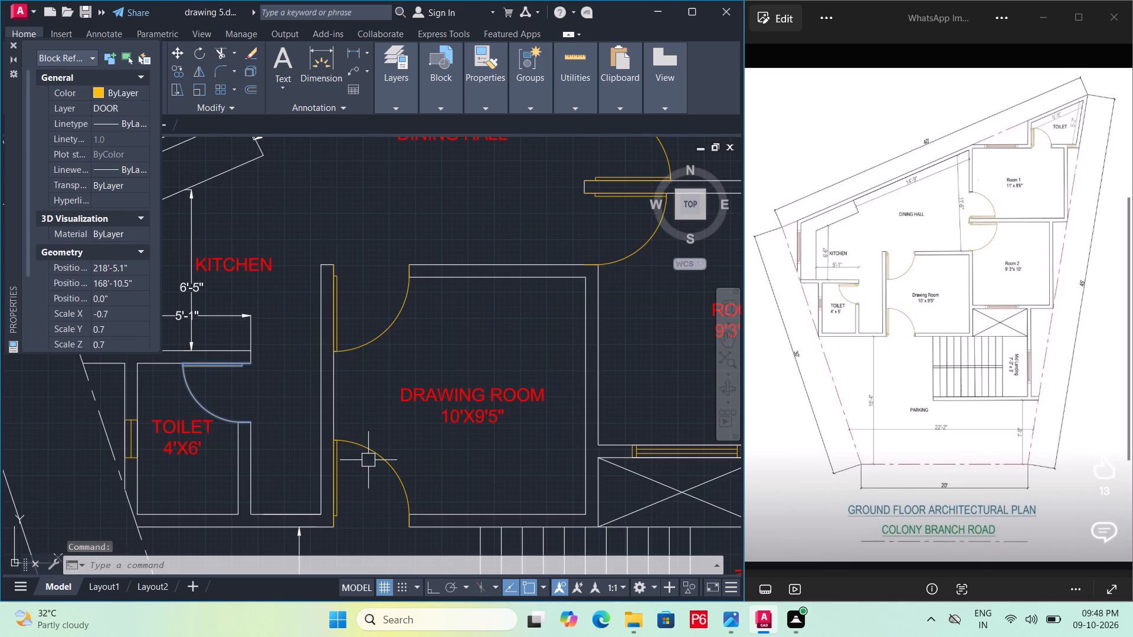
pyautogui.click(373, 449)
pyautogui.click(382, 320)
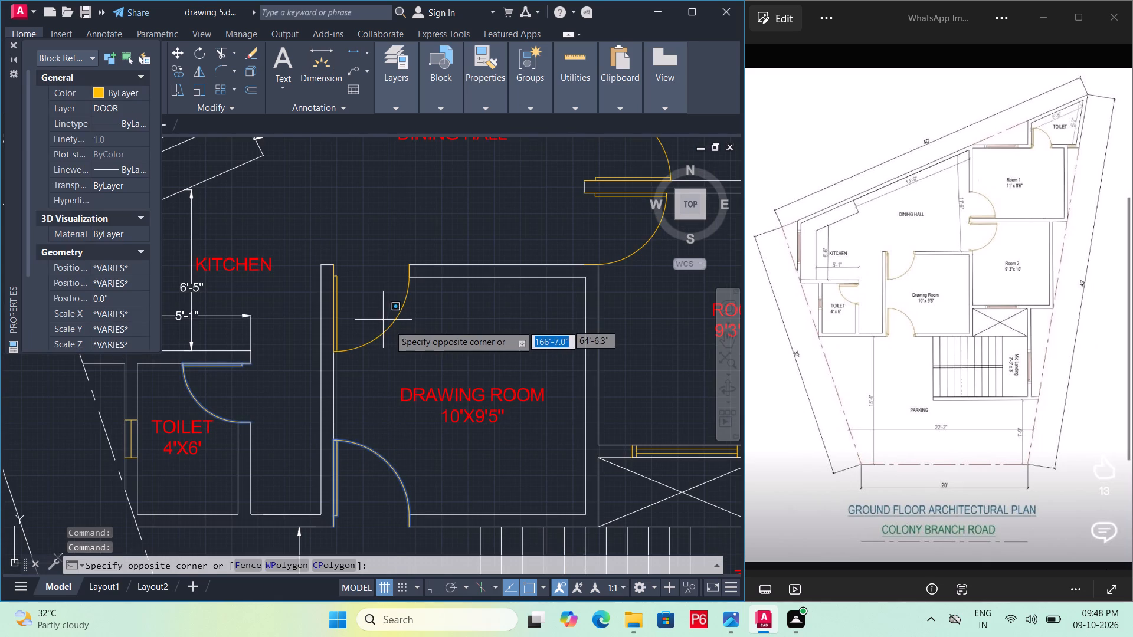
pyautogui.click(390, 326)
pyautogui.click(390, 326)
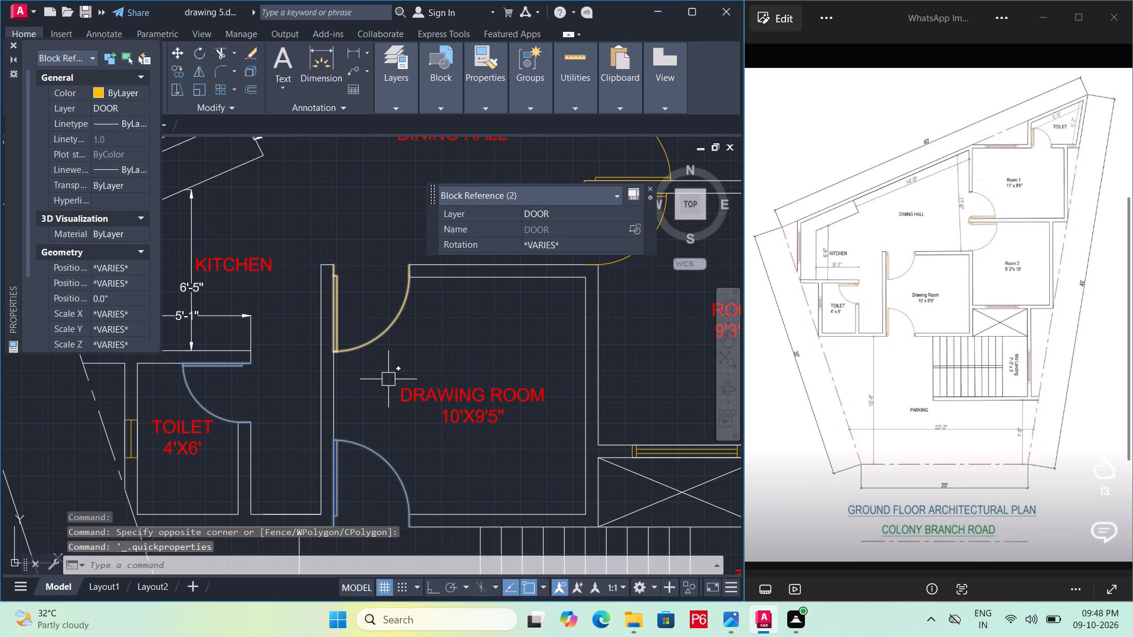
pyautogui.click(371, 346)
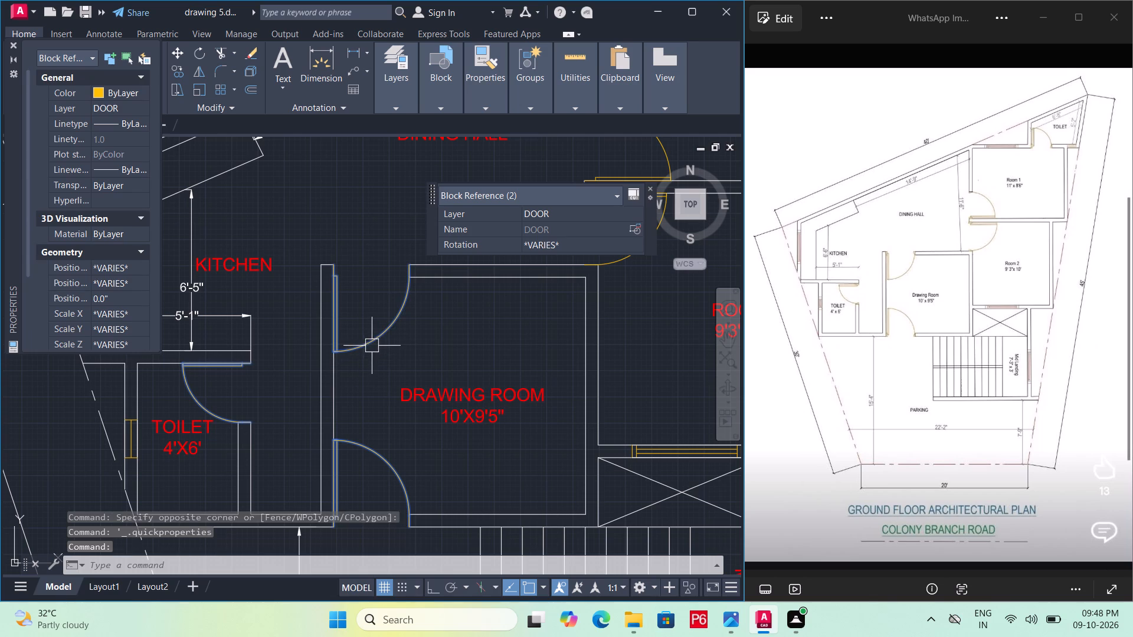
pyautogui.click(650, 186)
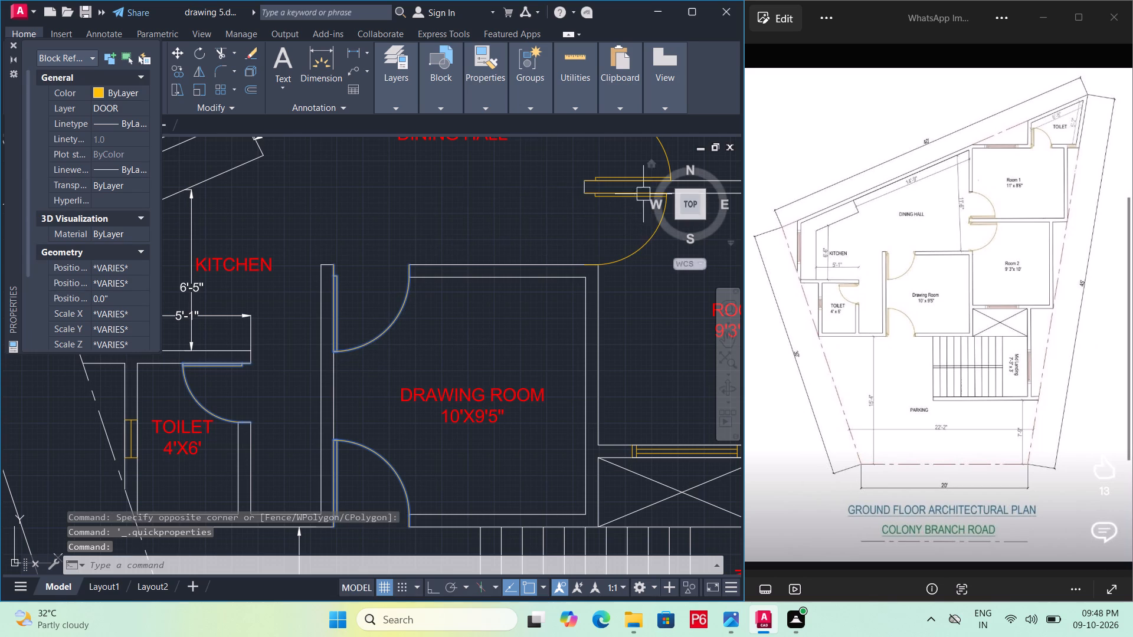
pyautogui.moveTo(612, 280); pyautogui.dragTo(279, 405, button='middle')
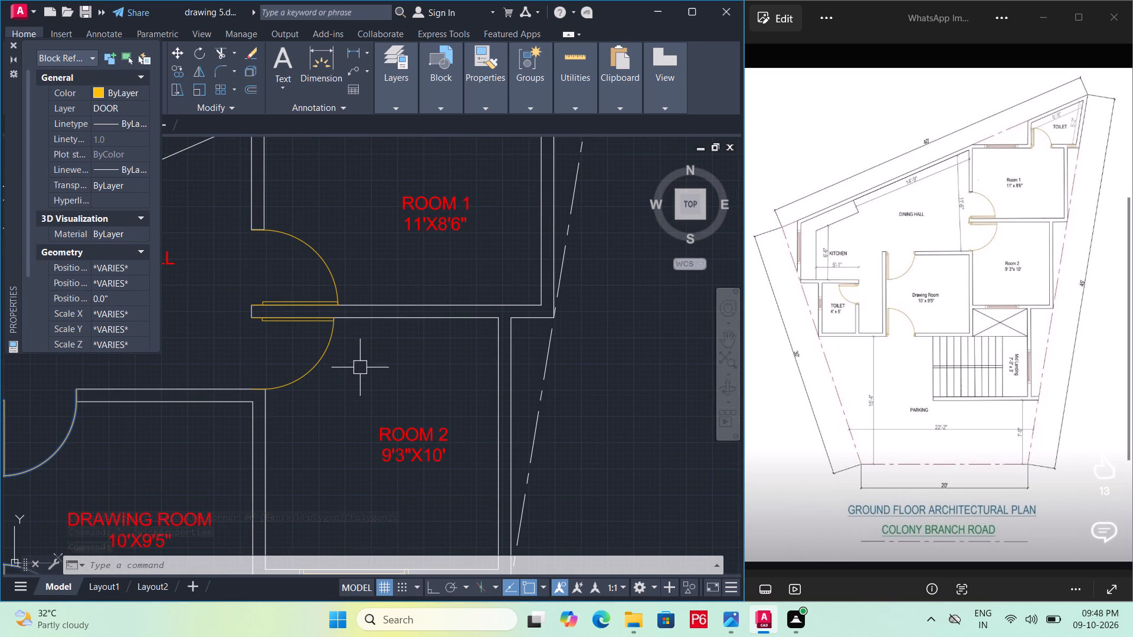
pyautogui.click(328, 345)
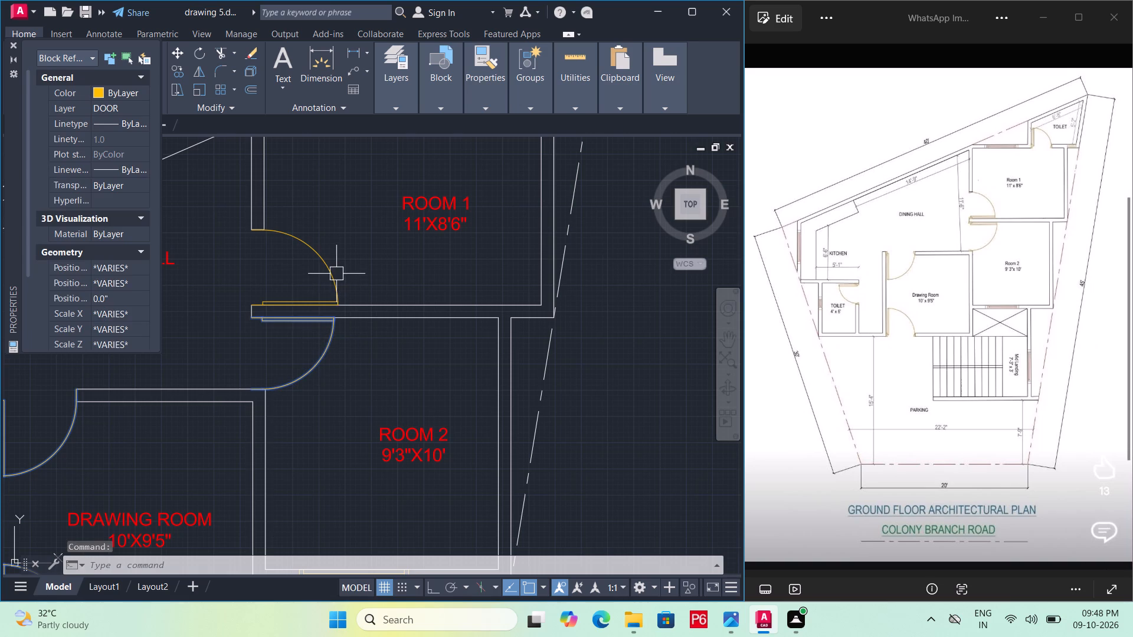
pyautogui.click(329, 276)
pyautogui.scroll(-3, 360, 242)
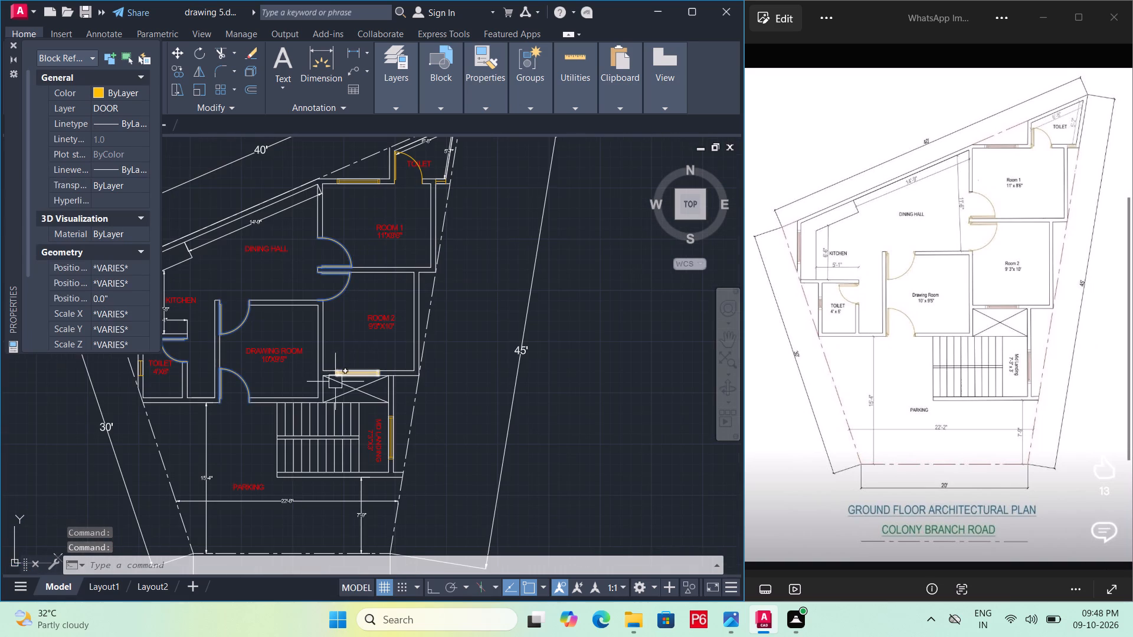
pyautogui.scroll(3, 419, 160)
pyautogui.click(421, 202)
pyautogui.scroll(-2, 378, 223)
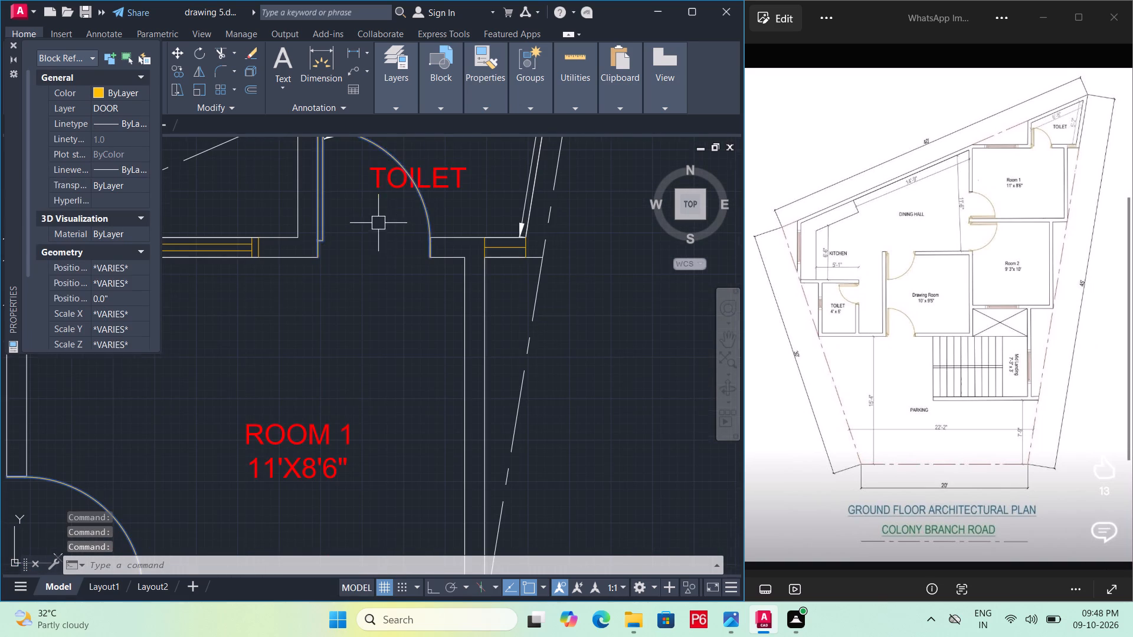
pyautogui.scroll(-2, 378, 223)
pyautogui.scroll(1, 331, 405)
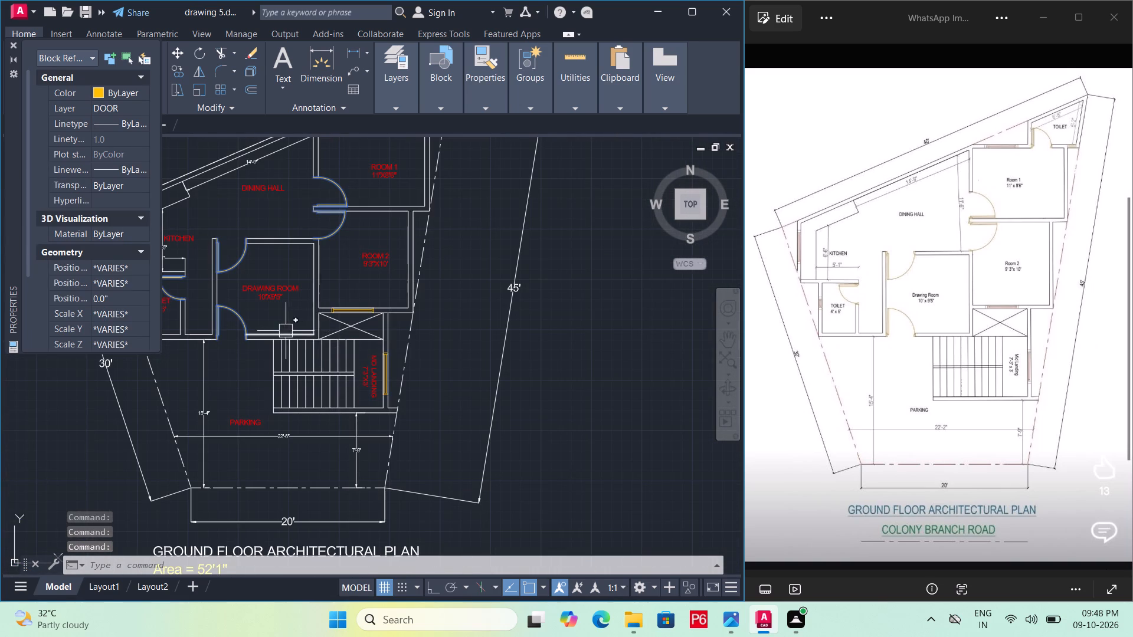
pyautogui.moveTo(290, 331); pyautogui.dragTo(401, 404, button='middle')
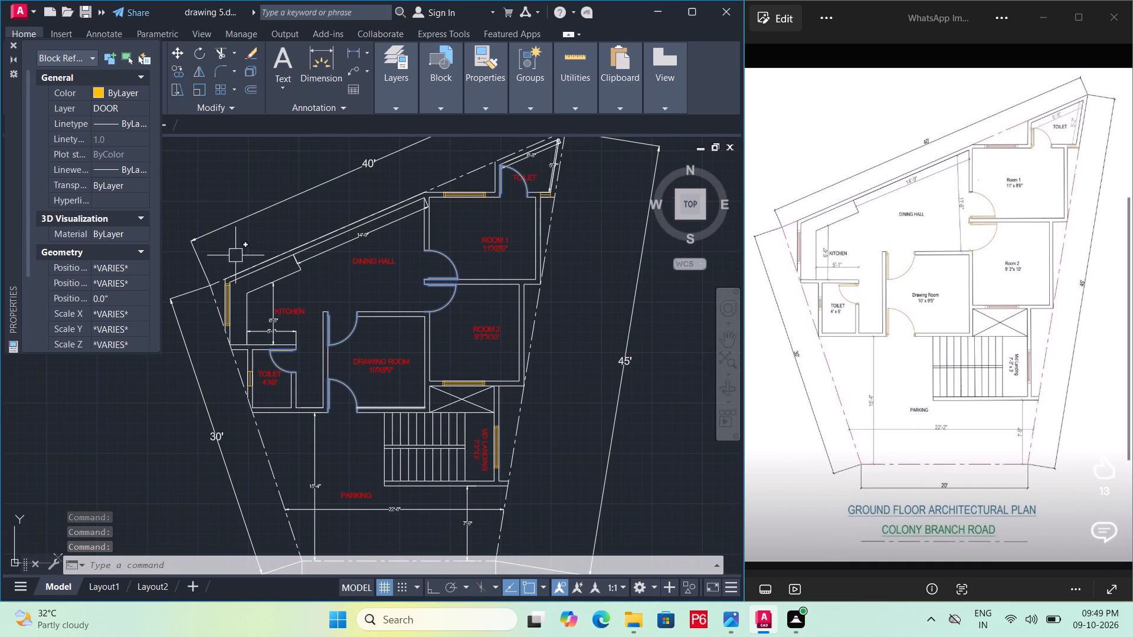
pyautogui.click(96, 96)
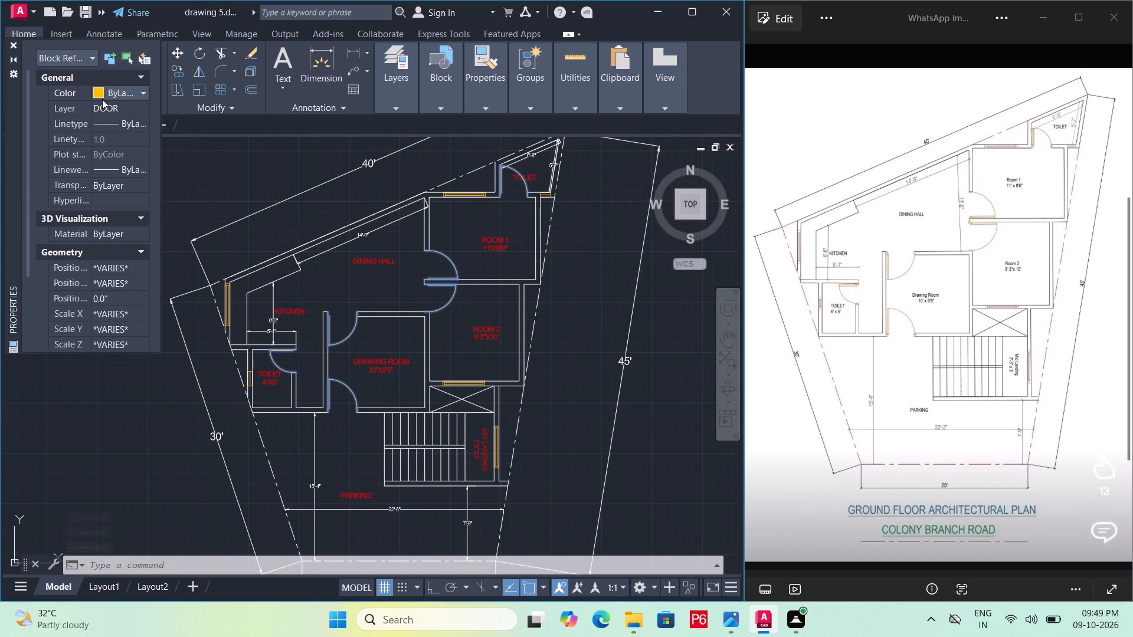
pyautogui.click(102, 93)
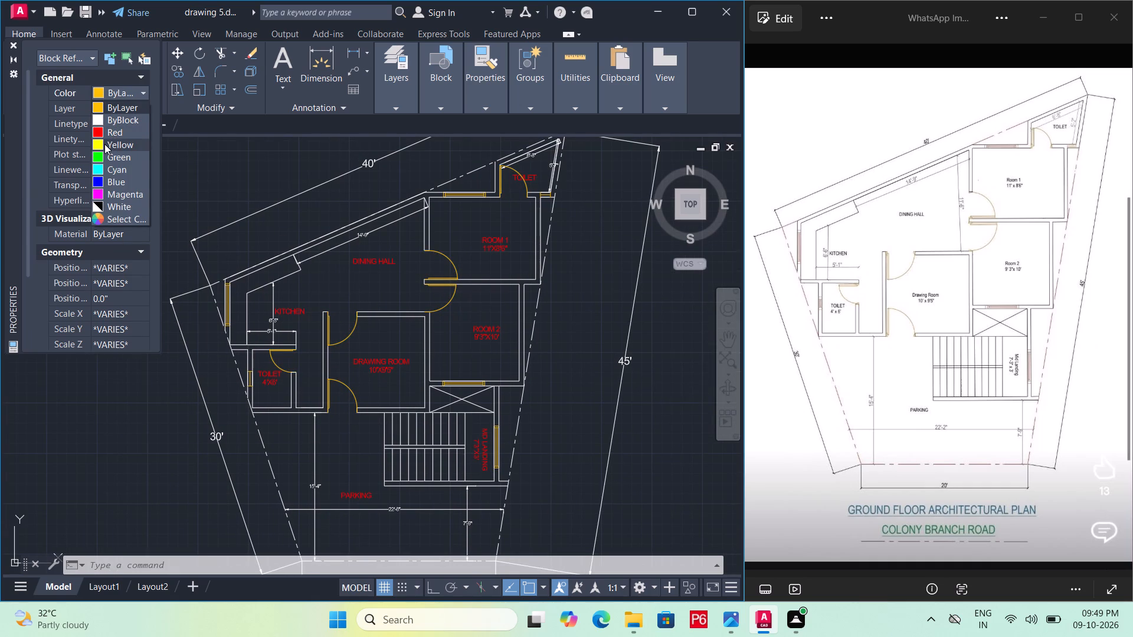
pyautogui.doubleClick(98, 219)
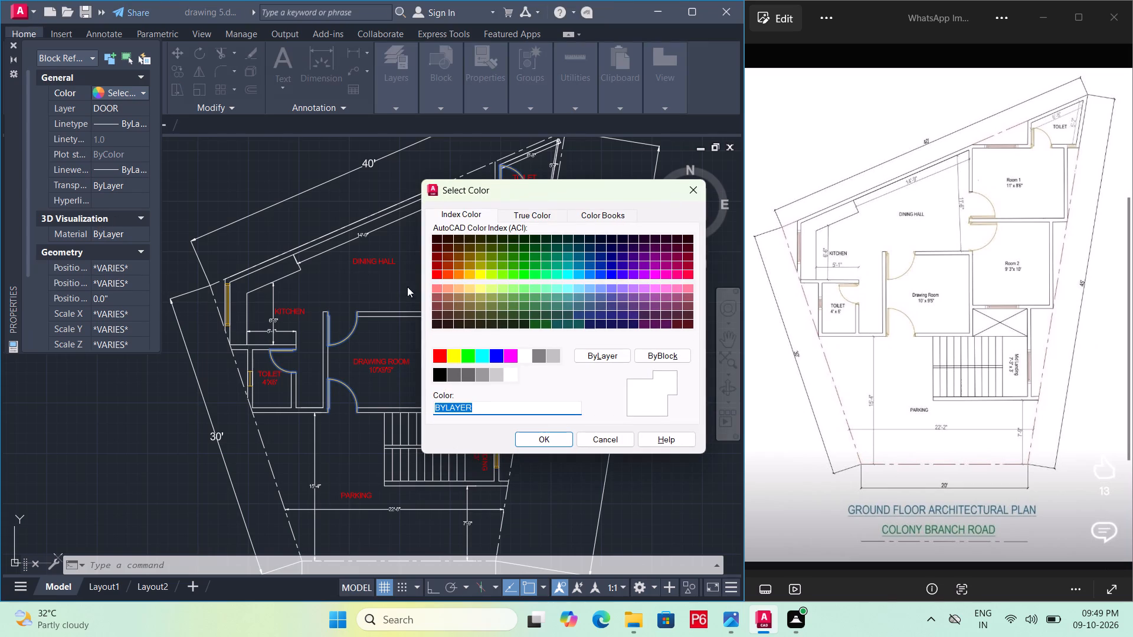
pyautogui.click(439, 295)
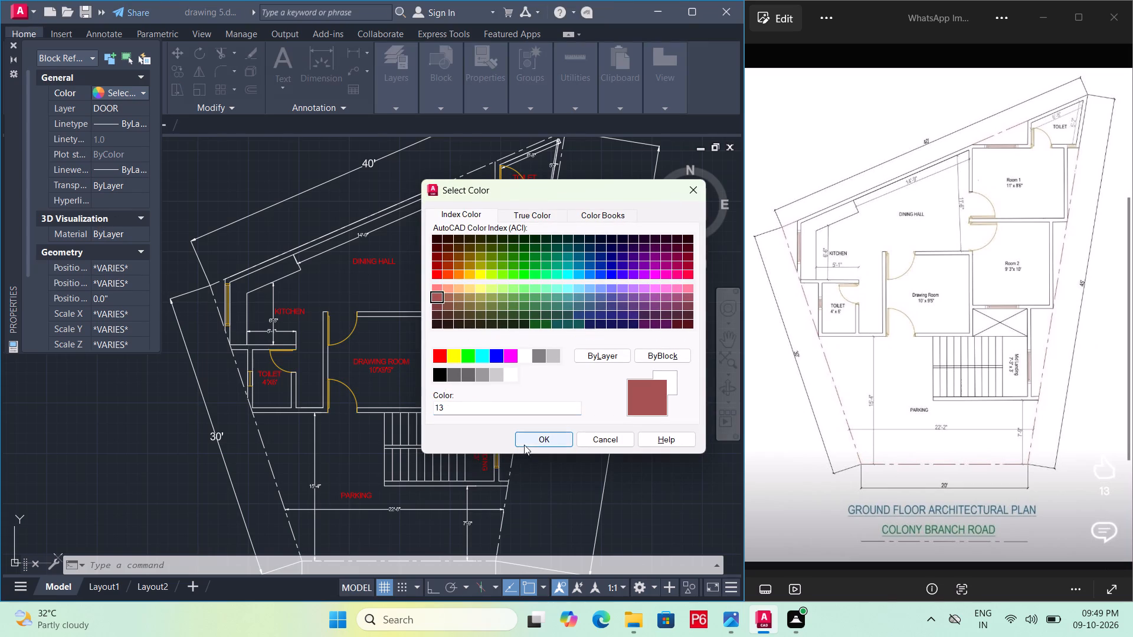
pyautogui.click(530, 439)
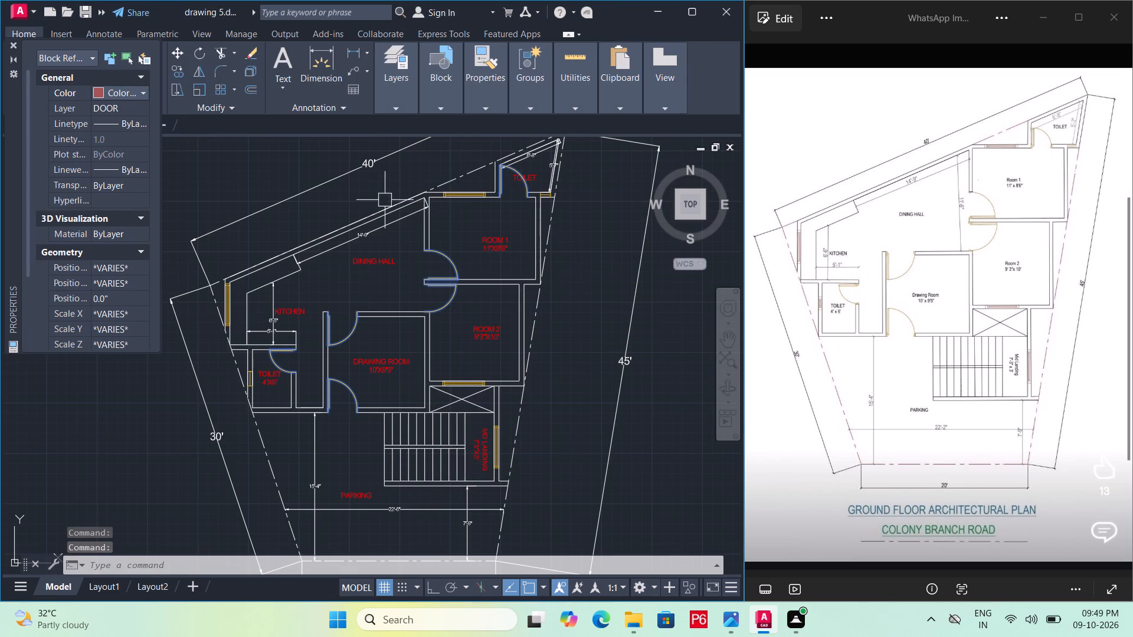
# Check the layer list, reapply Color 13 to the selected doors and clear the selection.
pyautogui.click(402, 104)
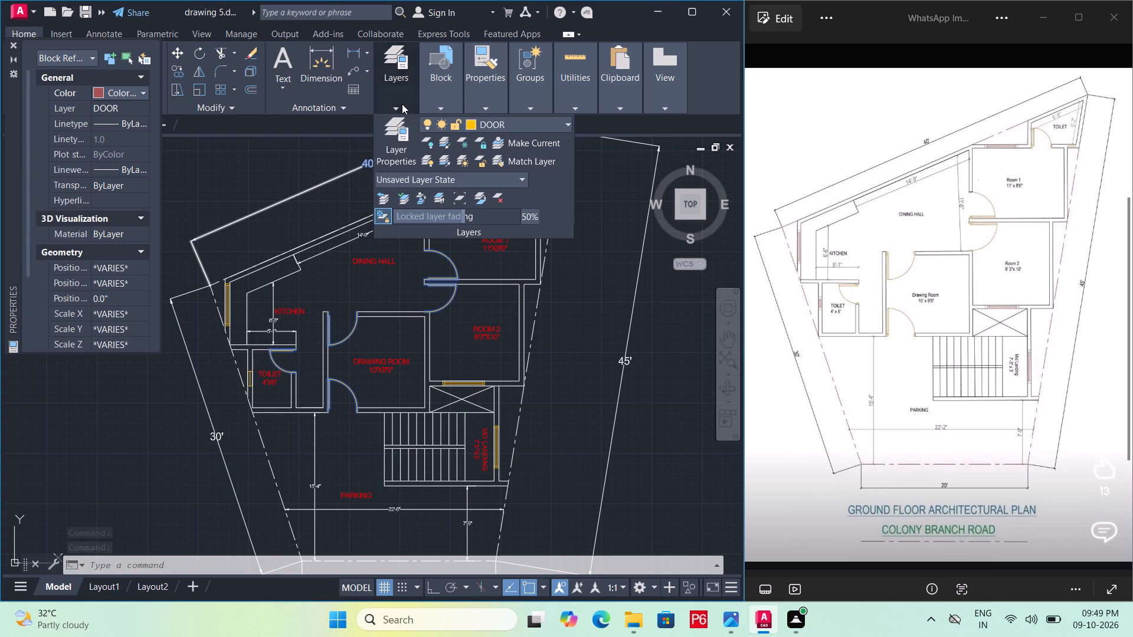
pyautogui.click(489, 124)
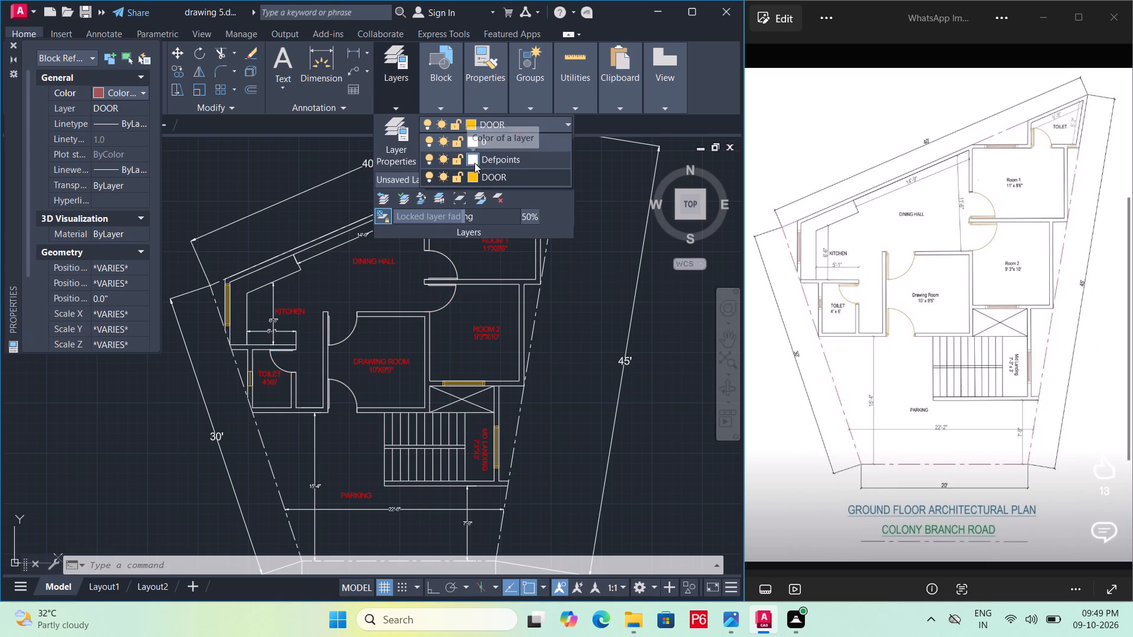
pyautogui.click(103, 96)
pyautogui.moveTo(99, 94); pyautogui.dragTo(106, 92)
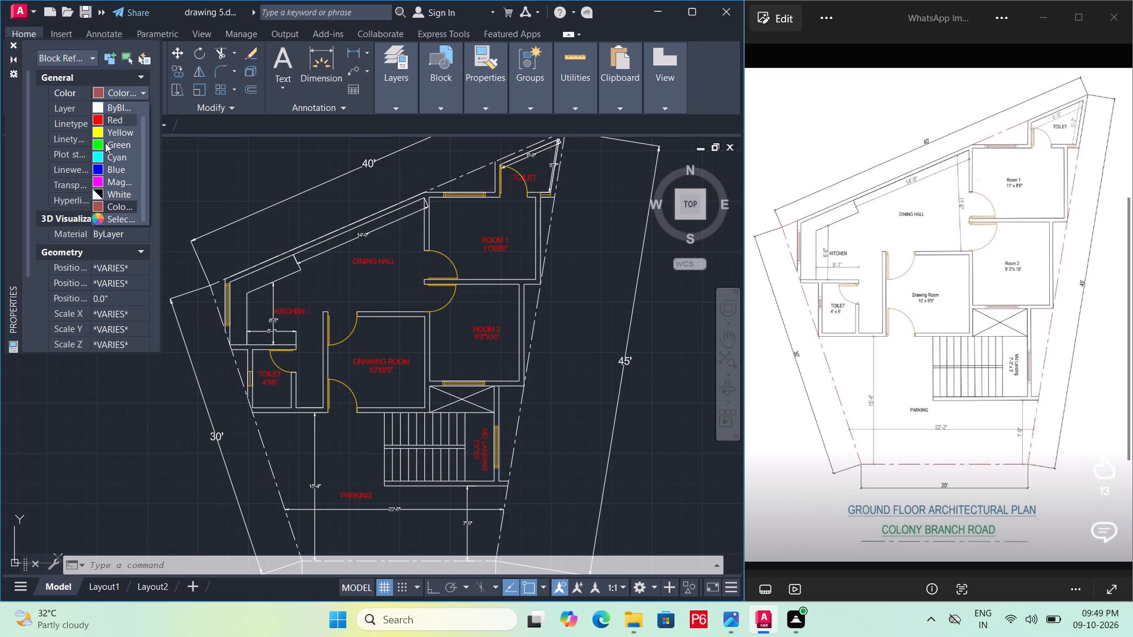
pyautogui.doubleClick(97, 206)
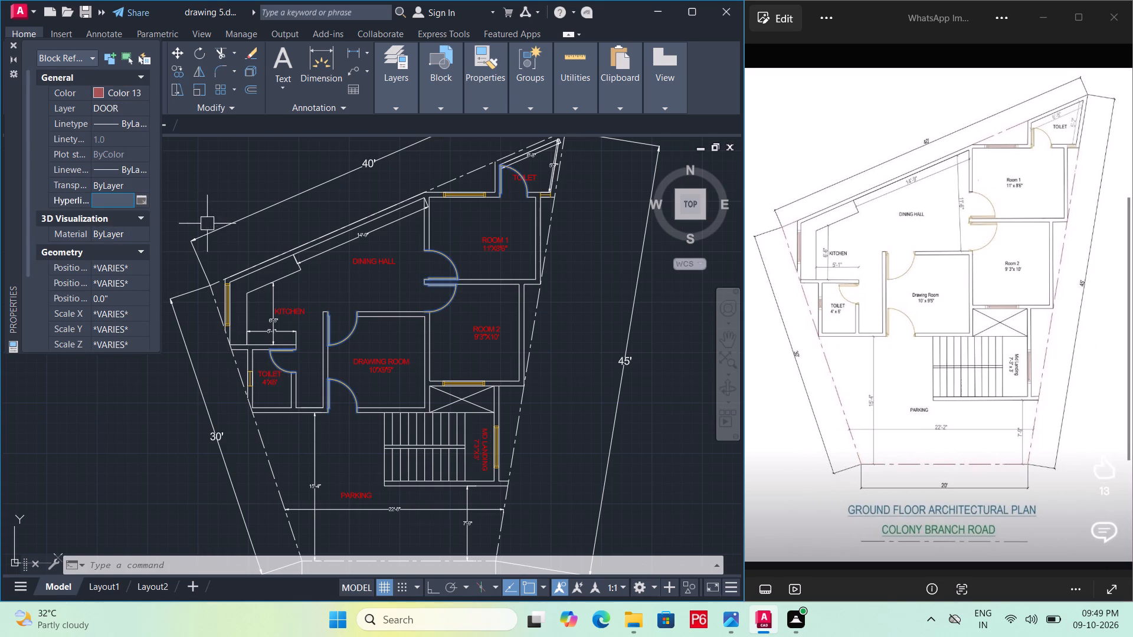
pyautogui.press('Escape')
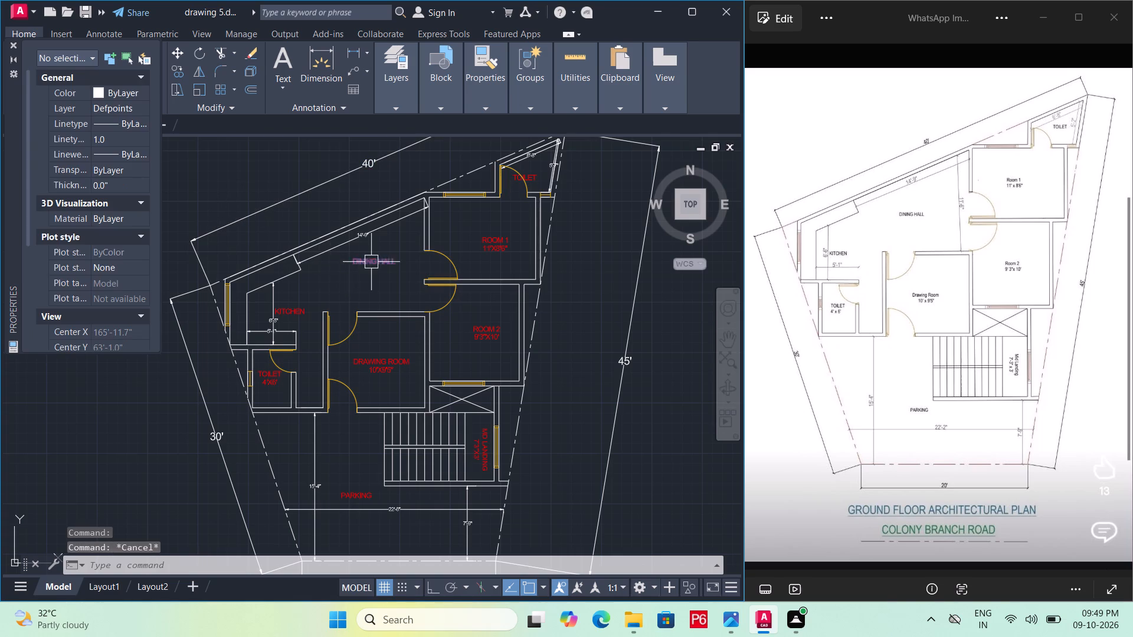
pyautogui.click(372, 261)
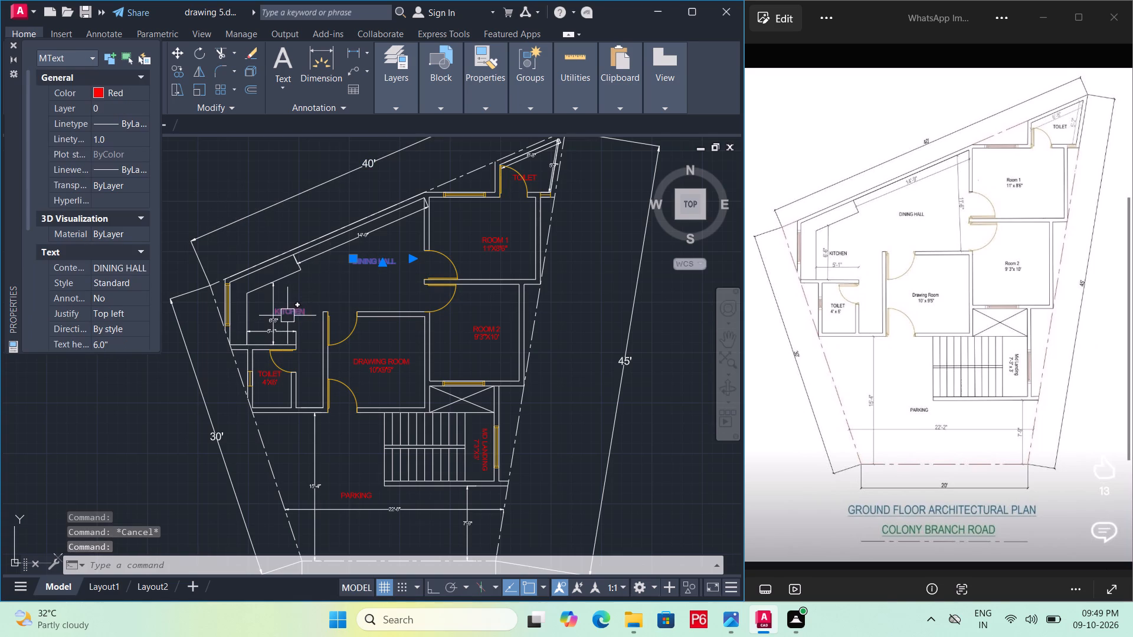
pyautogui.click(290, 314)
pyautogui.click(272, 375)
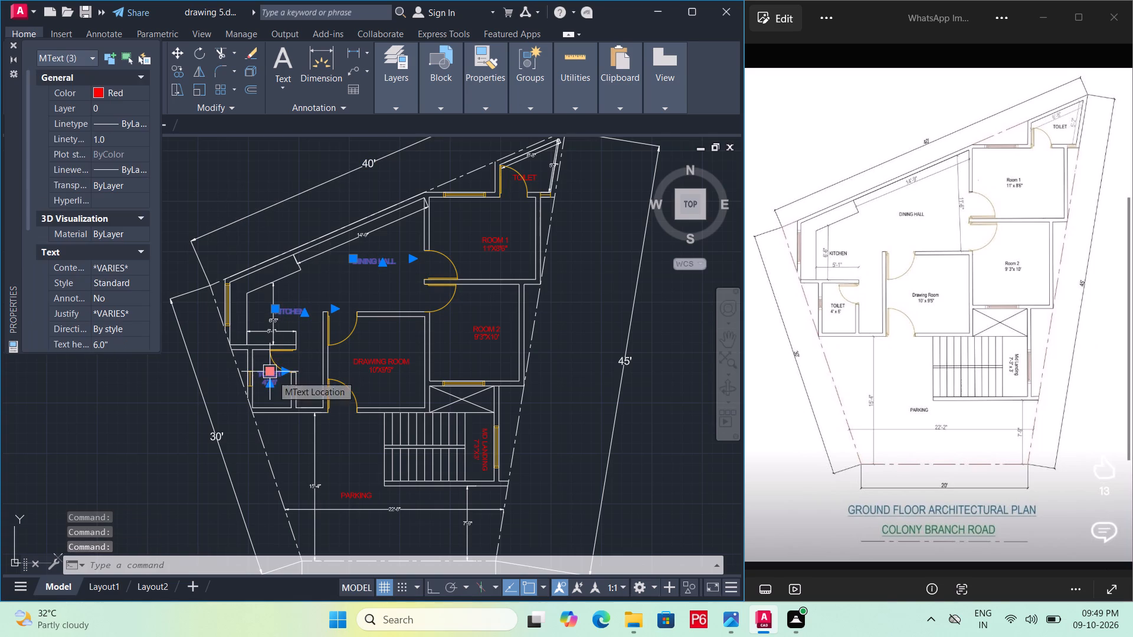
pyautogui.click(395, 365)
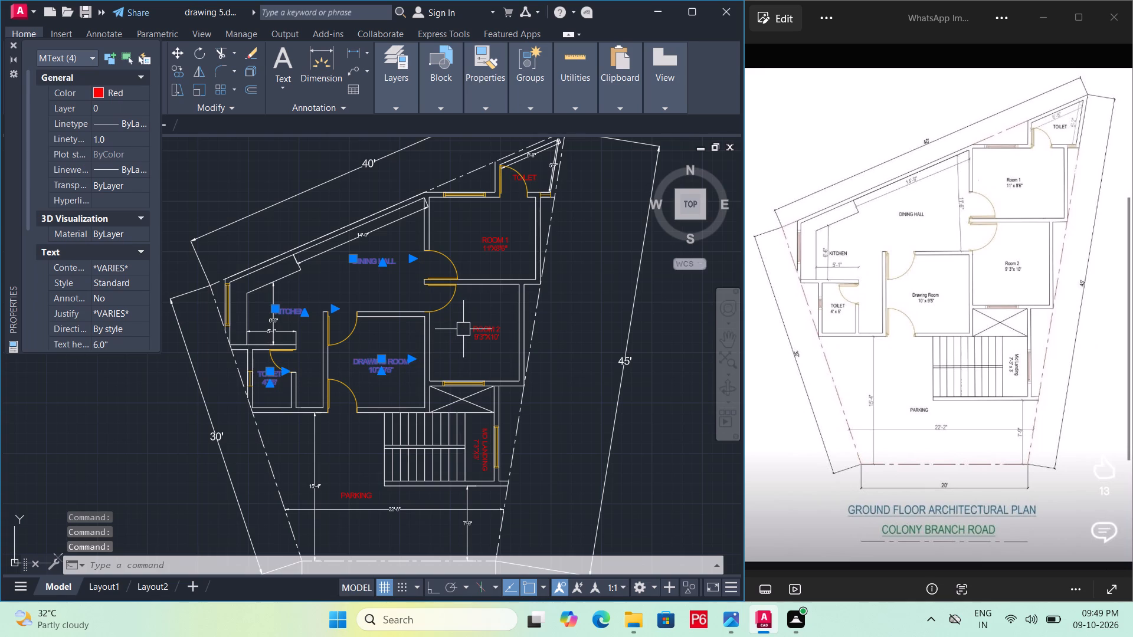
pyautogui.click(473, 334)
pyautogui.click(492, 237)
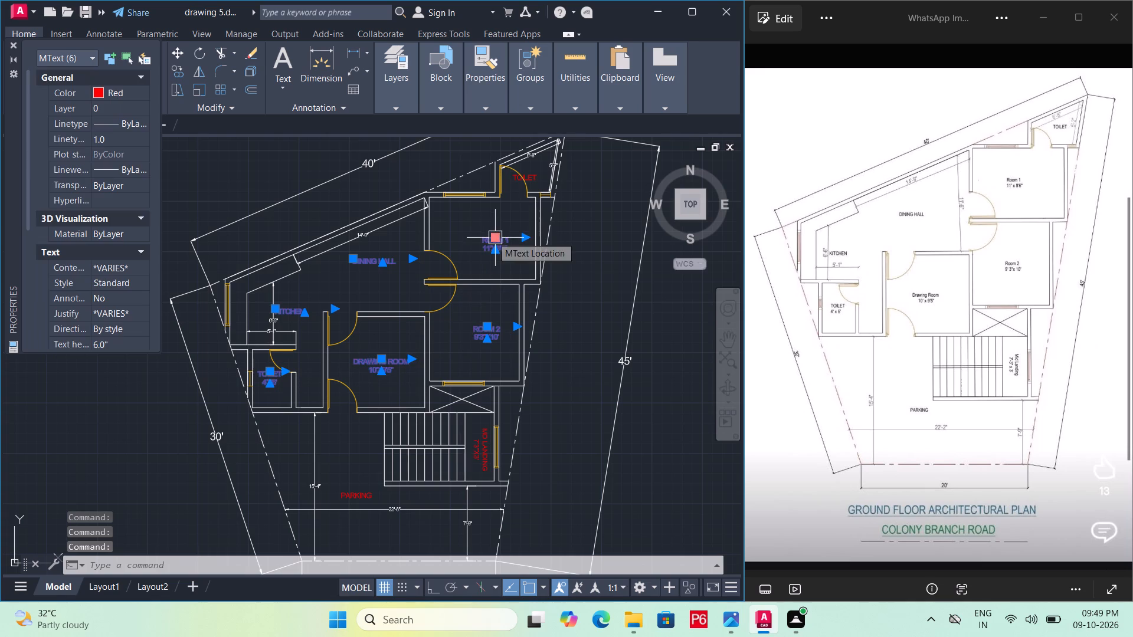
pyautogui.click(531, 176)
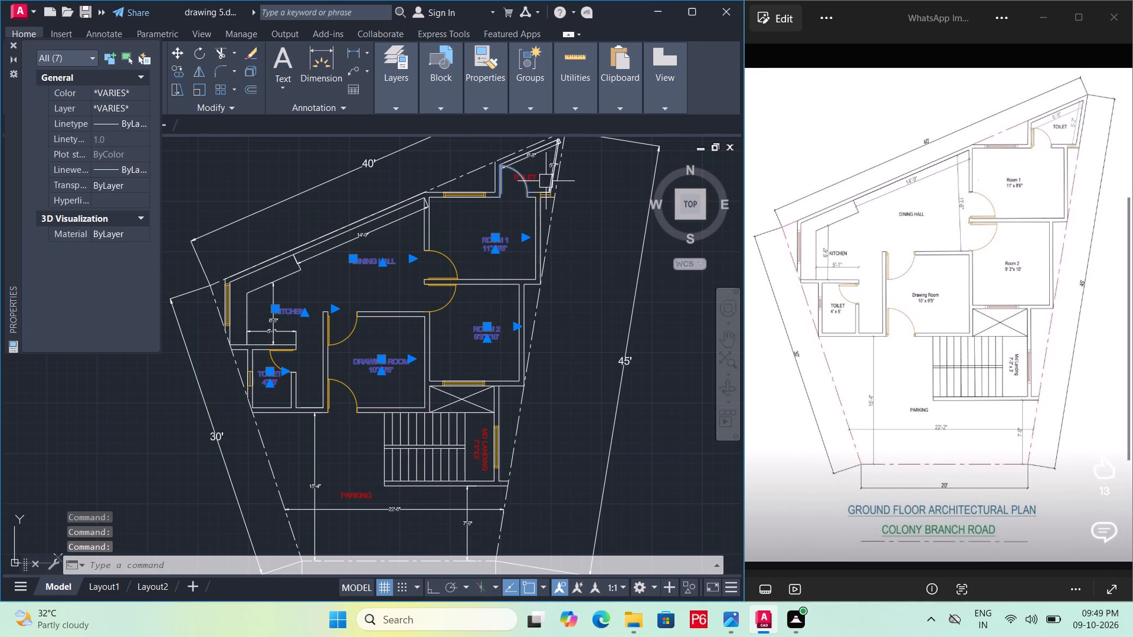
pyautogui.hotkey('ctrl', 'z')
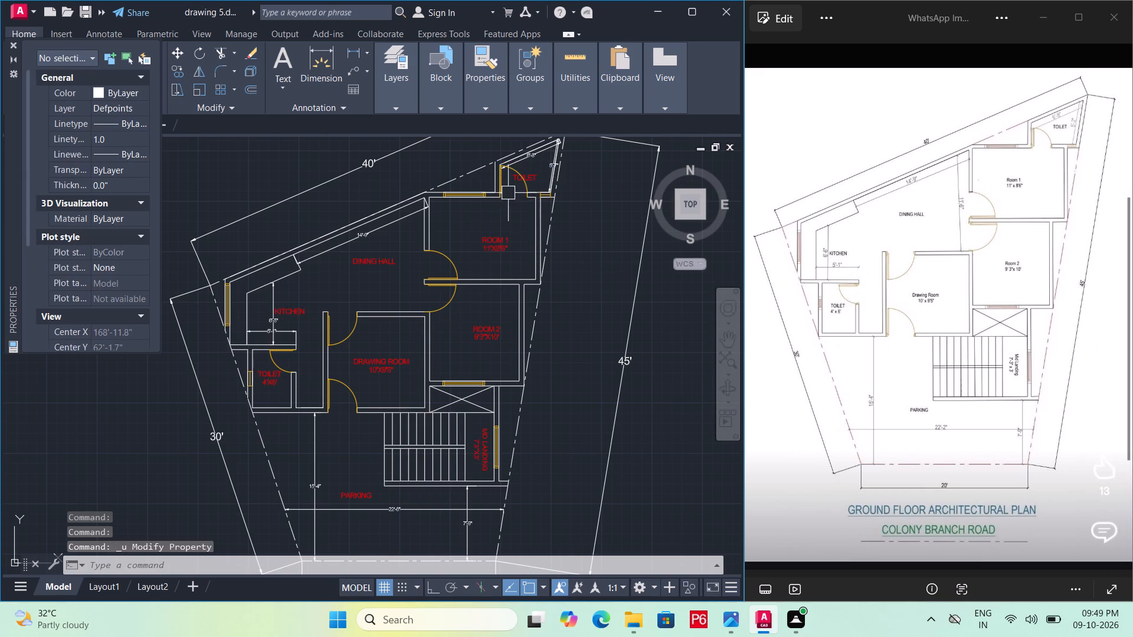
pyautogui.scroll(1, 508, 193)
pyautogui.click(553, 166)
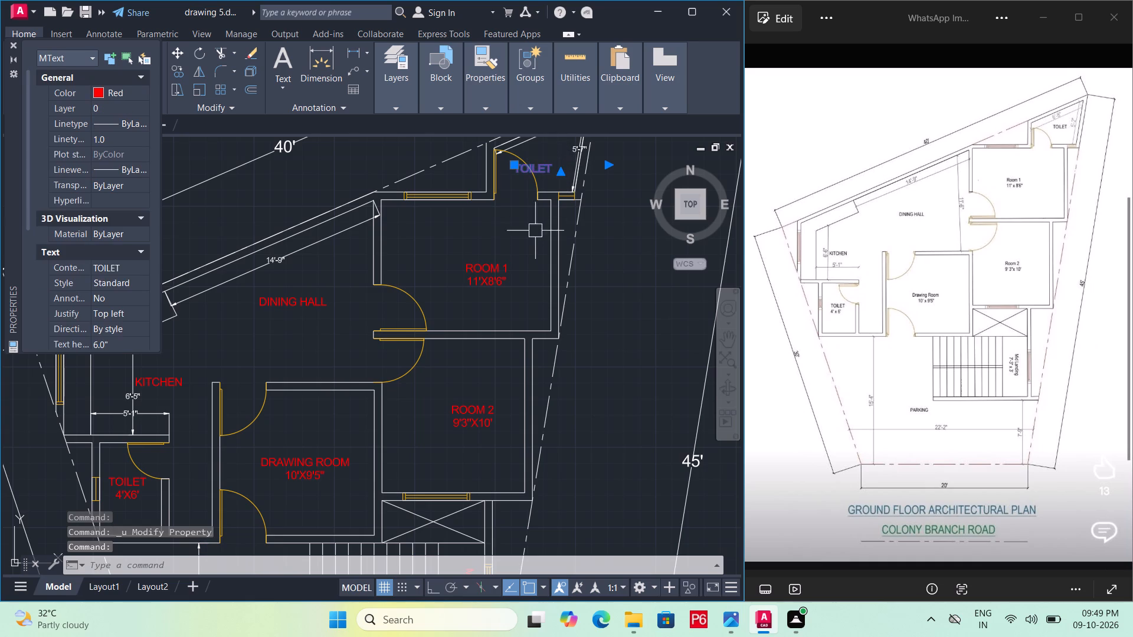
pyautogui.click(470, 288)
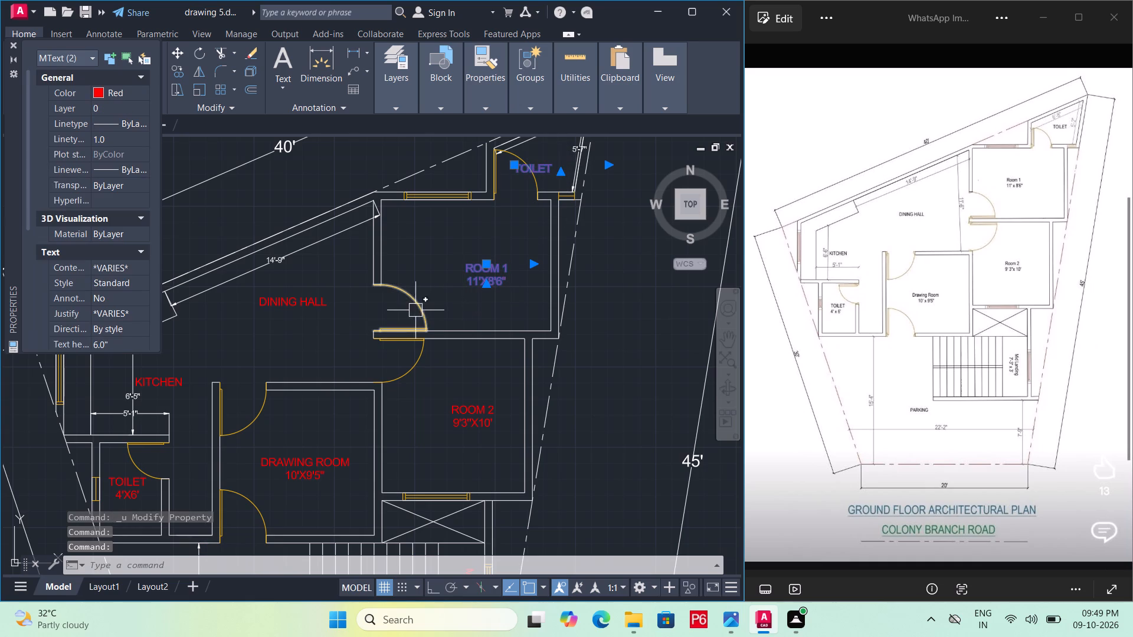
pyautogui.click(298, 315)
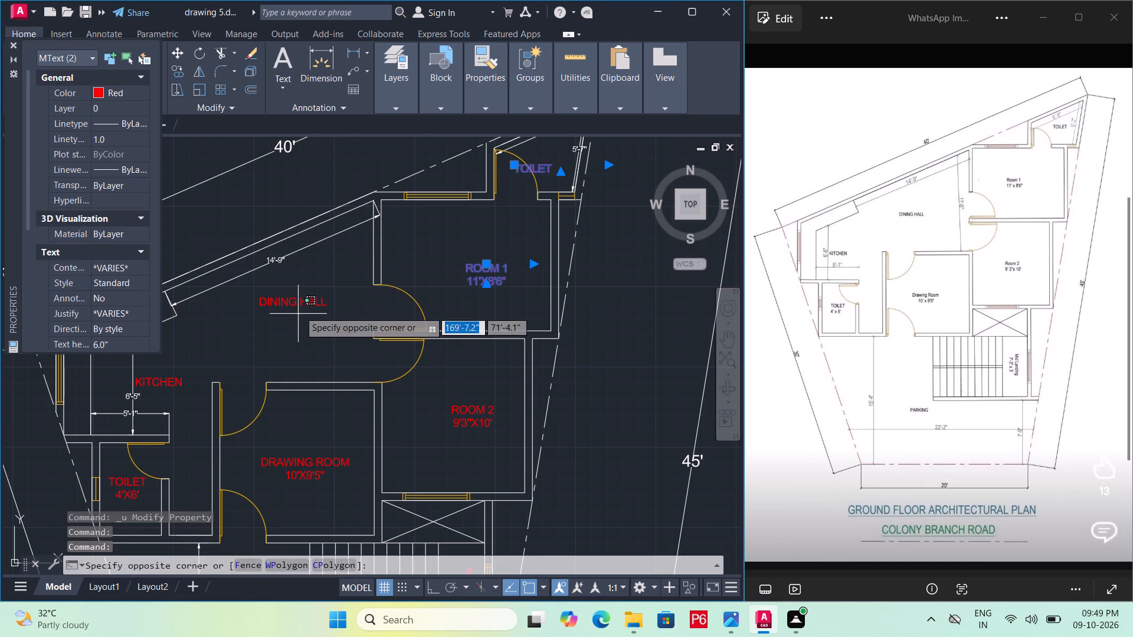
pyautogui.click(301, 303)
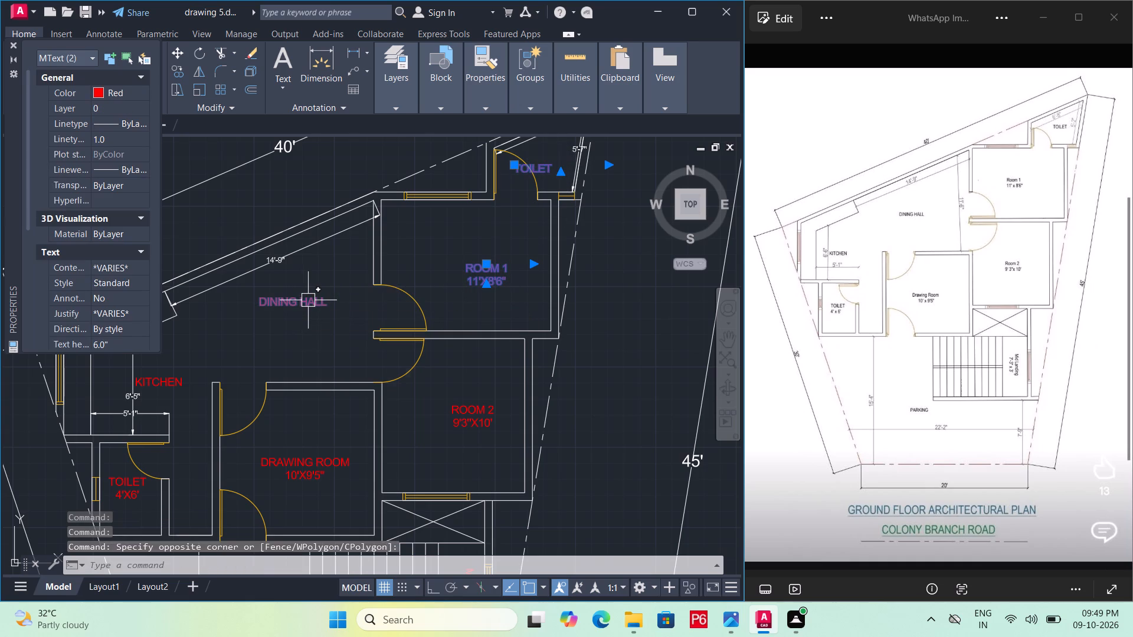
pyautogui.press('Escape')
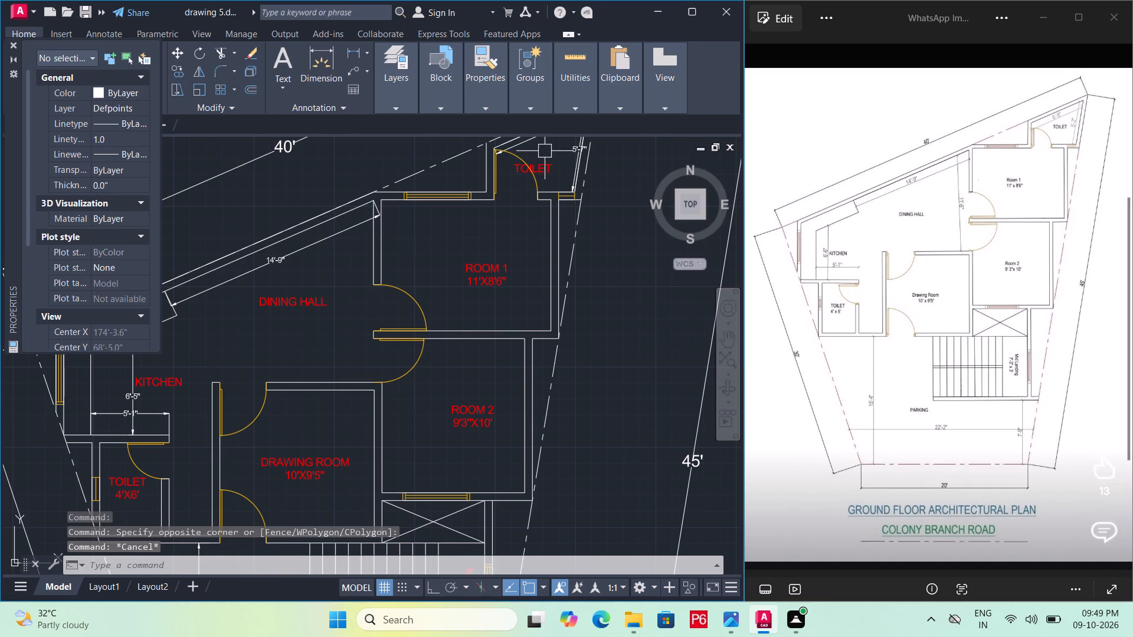
# Save the drawing.
pyautogui.scroll(-1, 531, 212)
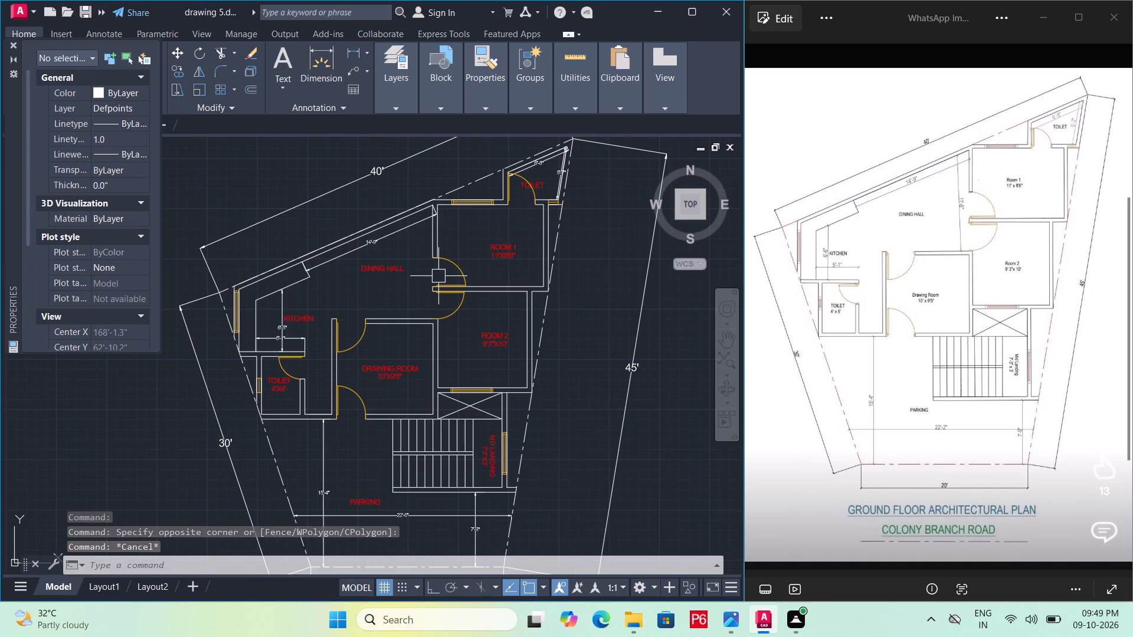
pyautogui.hotkey('ctrl', 's')
pyautogui.hotkey('ctrl', 's')
pyautogui.hotkey('ctrl', 's')
# Set the colour of the six doors at both toilets, the drawing room, ROOM 1 and ROOM 2 to Color 13, deselect them and save.
pyautogui.scroll(1, 273, 342)
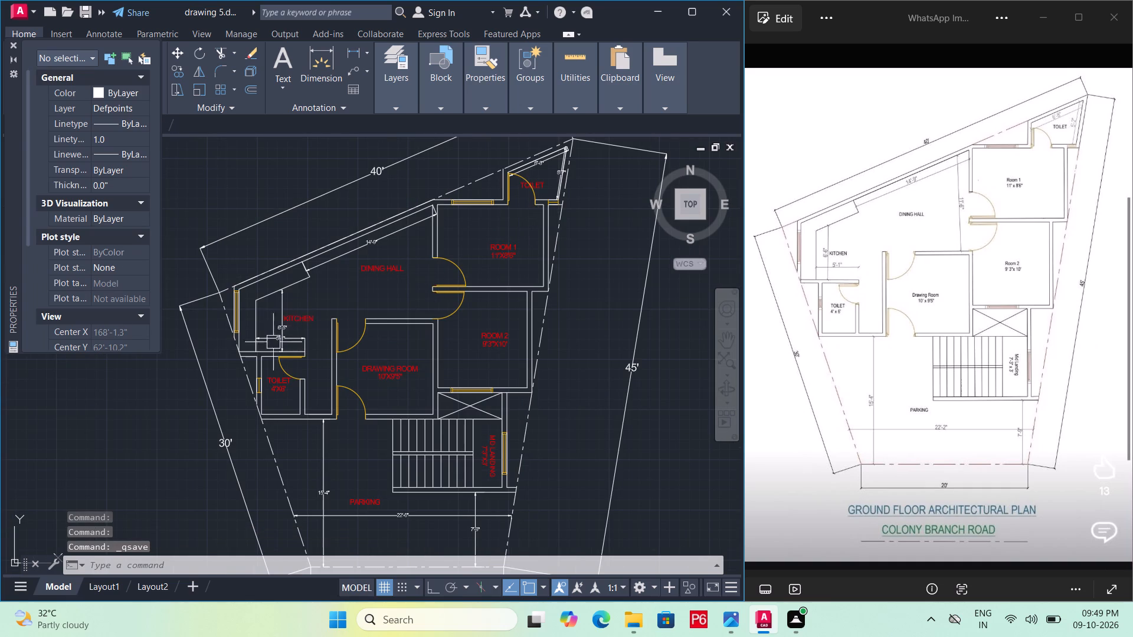
pyautogui.scroll(1, 273, 342)
pyautogui.click(469, 352)
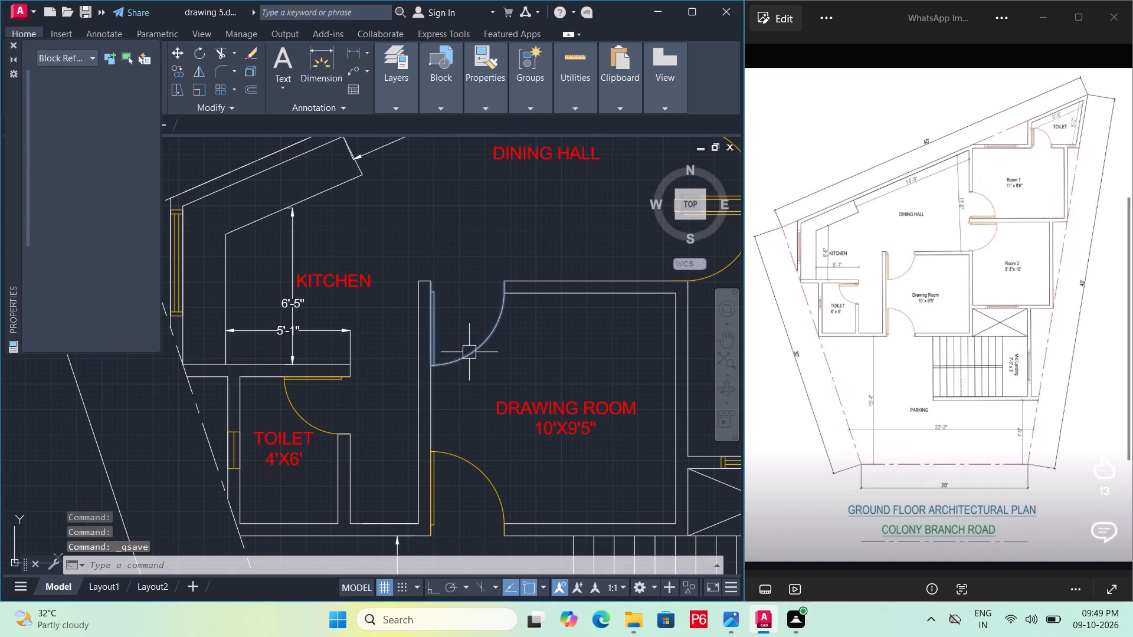
pyautogui.click(295, 405)
pyautogui.click(452, 462)
pyautogui.scroll(-2, 337, 418)
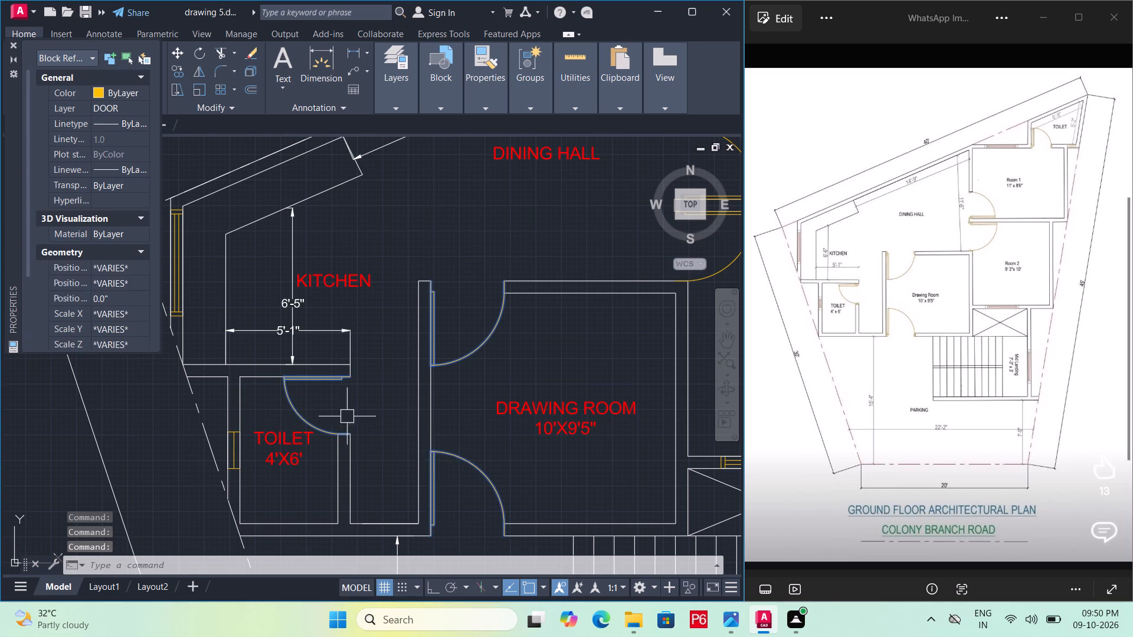
pyautogui.moveTo(292, 417); pyautogui.dragTo(190, 506, button='middle')
pyautogui.scroll(2, 343, 431)
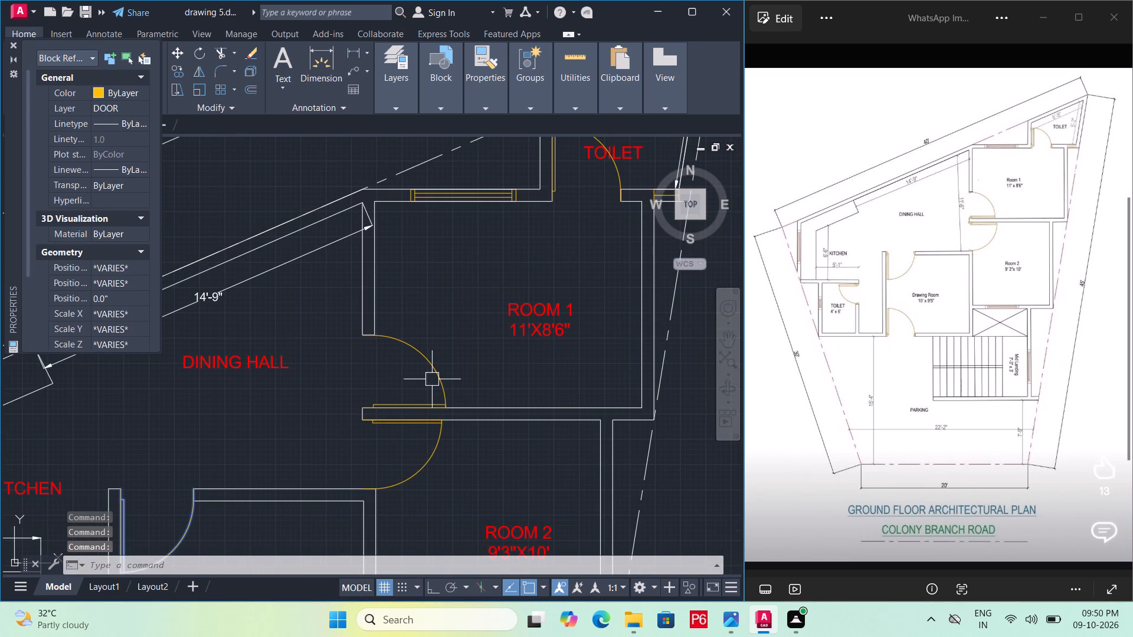
pyautogui.click(432, 379)
pyautogui.click(434, 449)
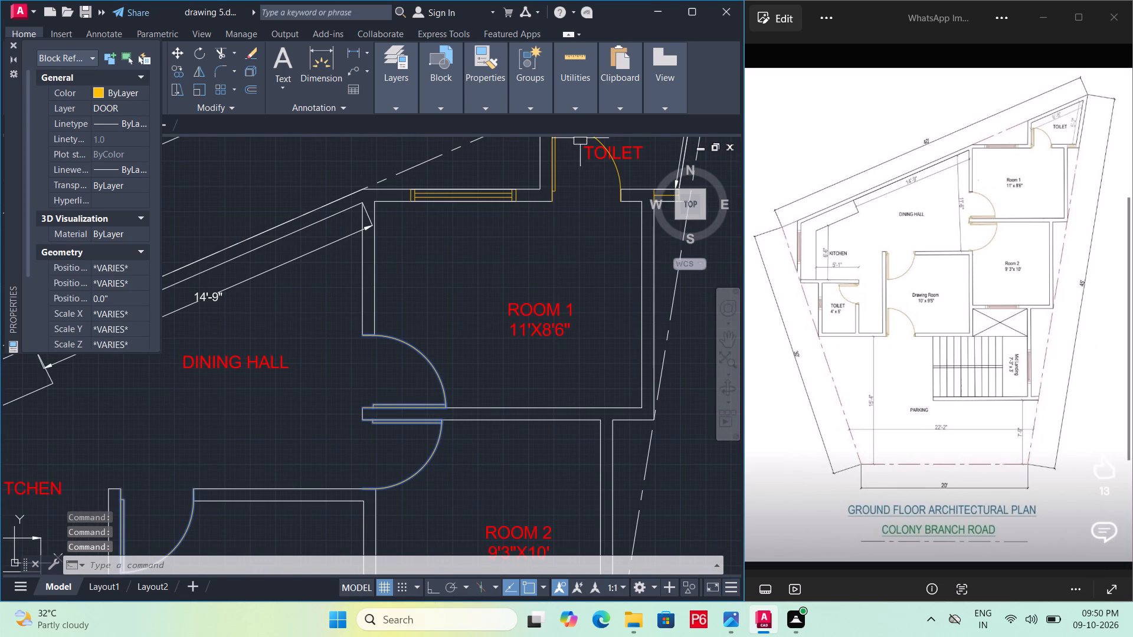
pyautogui.click(614, 179)
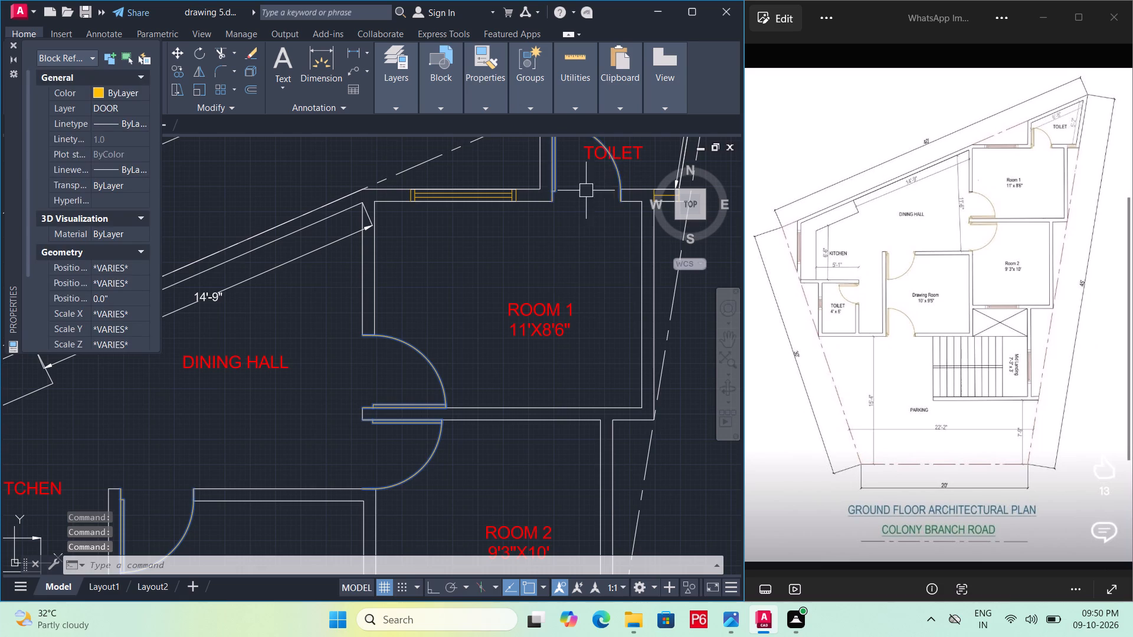
pyautogui.scroll(-2, 515, 199)
pyautogui.moveTo(495, 230); pyautogui.dragTo(502, 217, button='middle')
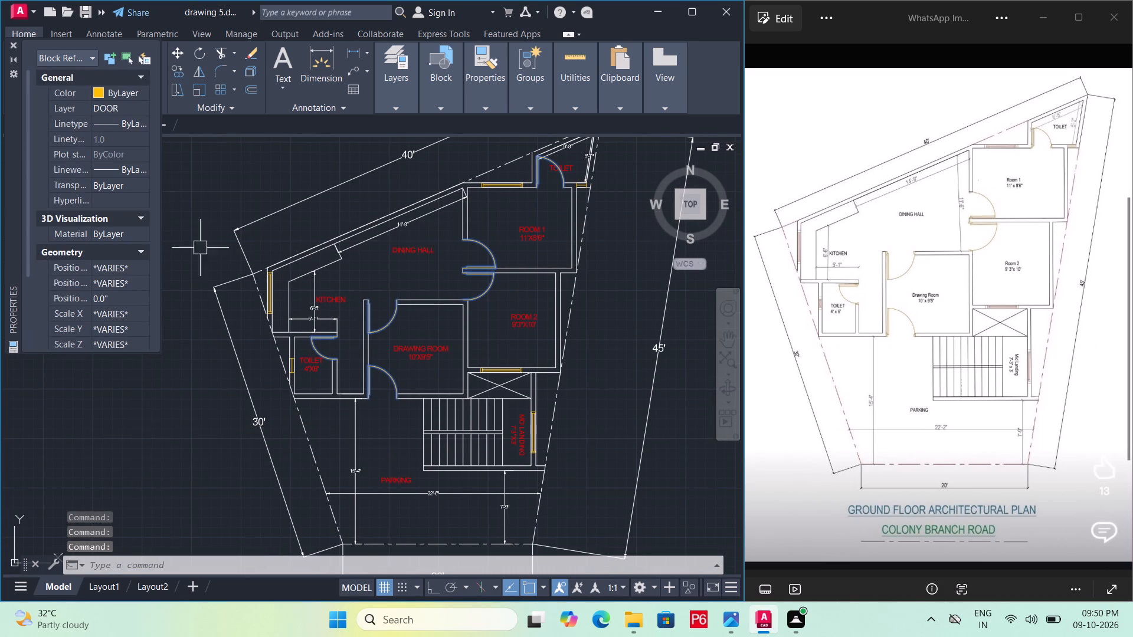
pyautogui.click(112, 96)
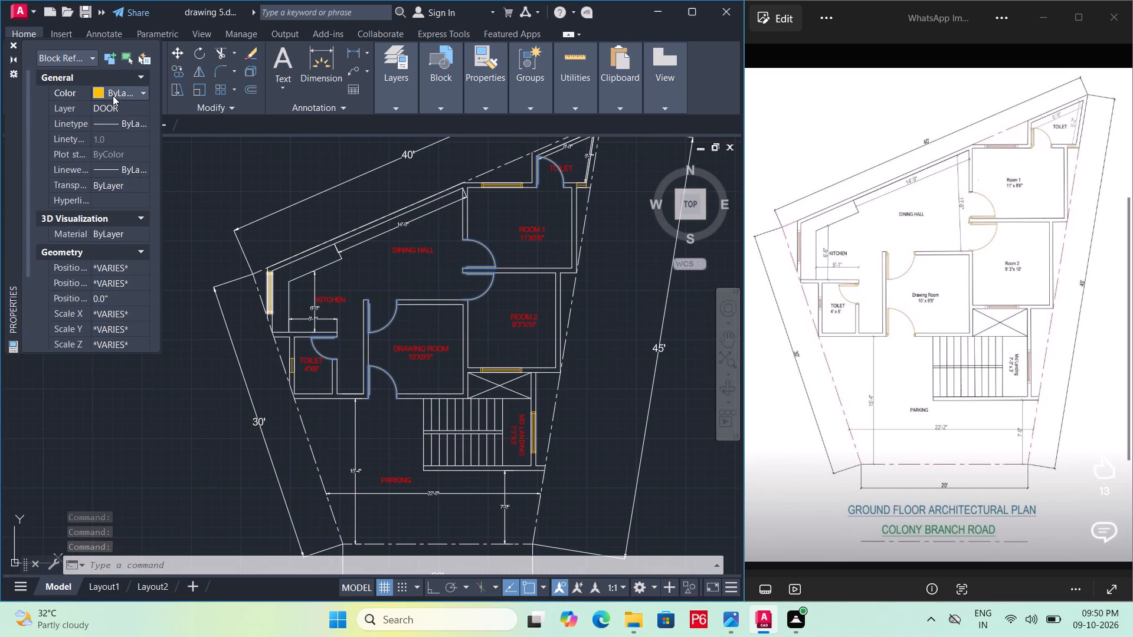
pyautogui.click(137, 91)
pyautogui.click(111, 215)
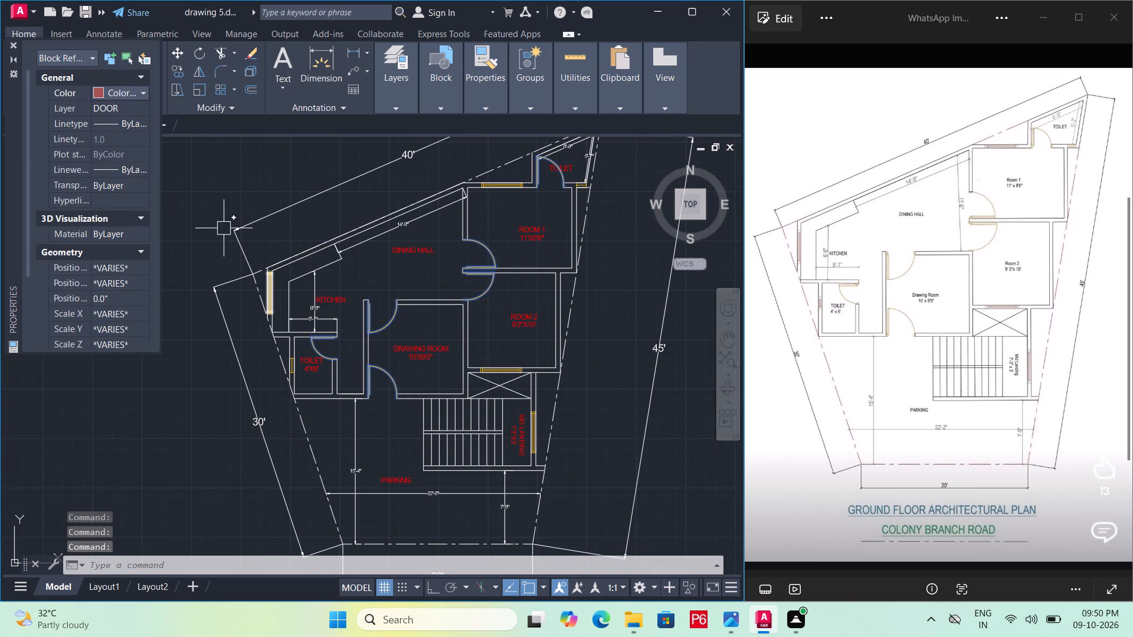
pyautogui.press('Escape')
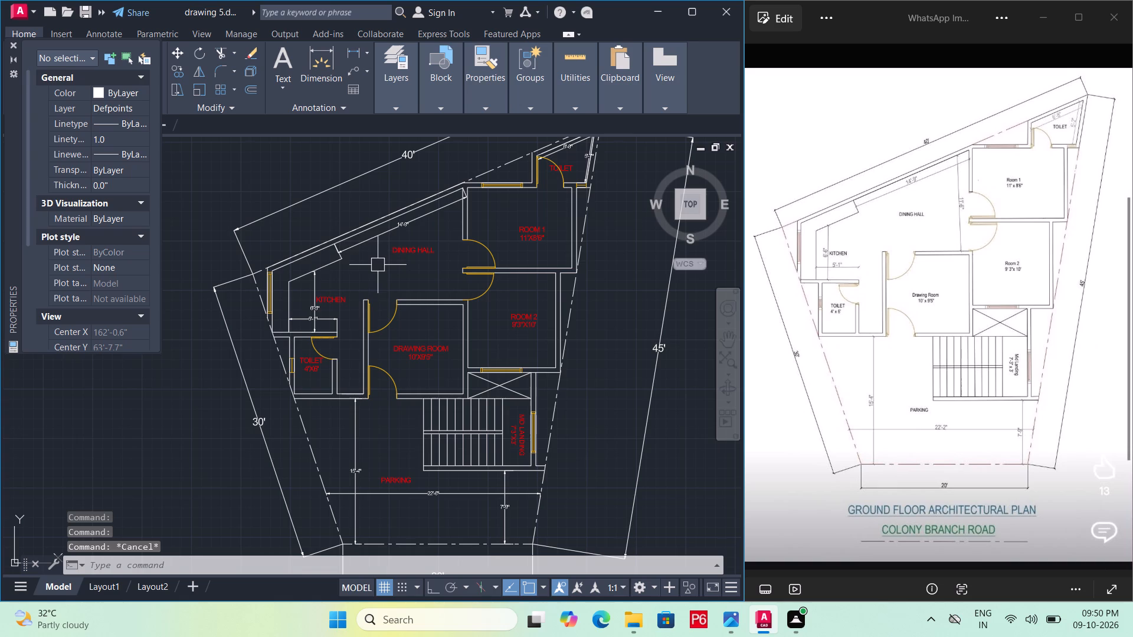
pyautogui.hotkey('ctrl', 's')
pyautogui.hotkey('ctrl', 's')
pyautogui.hotkey('ctrl', 's')
# Change the DOOR layer's colour to index colour 13 and save the drawing.
pyautogui.scroll(1, 390, 287)
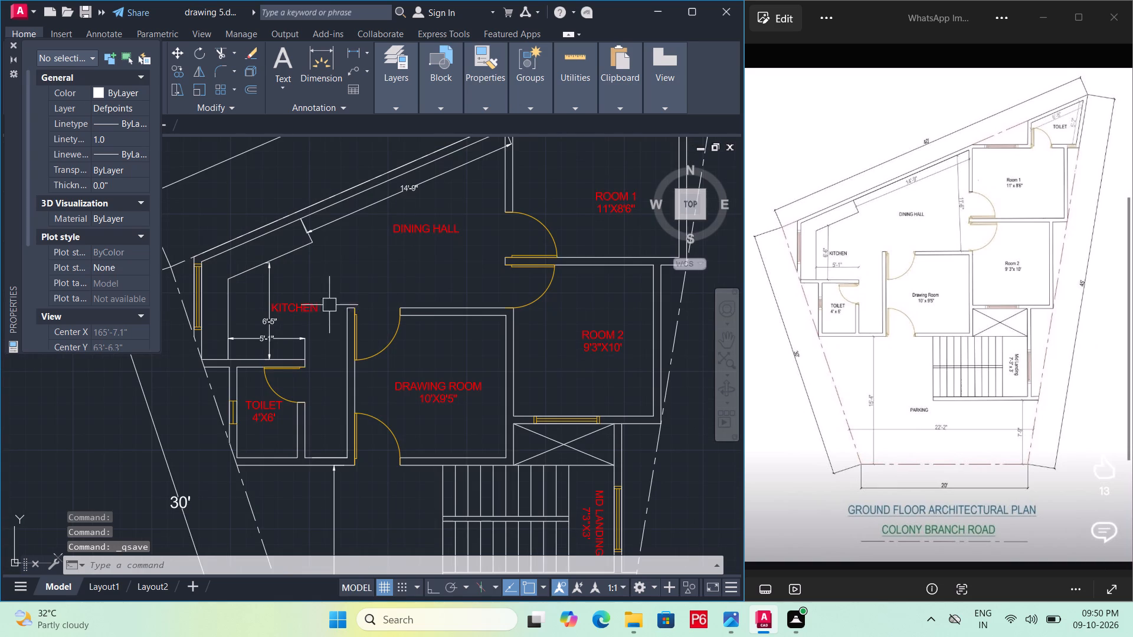
pyautogui.click(12, 47)
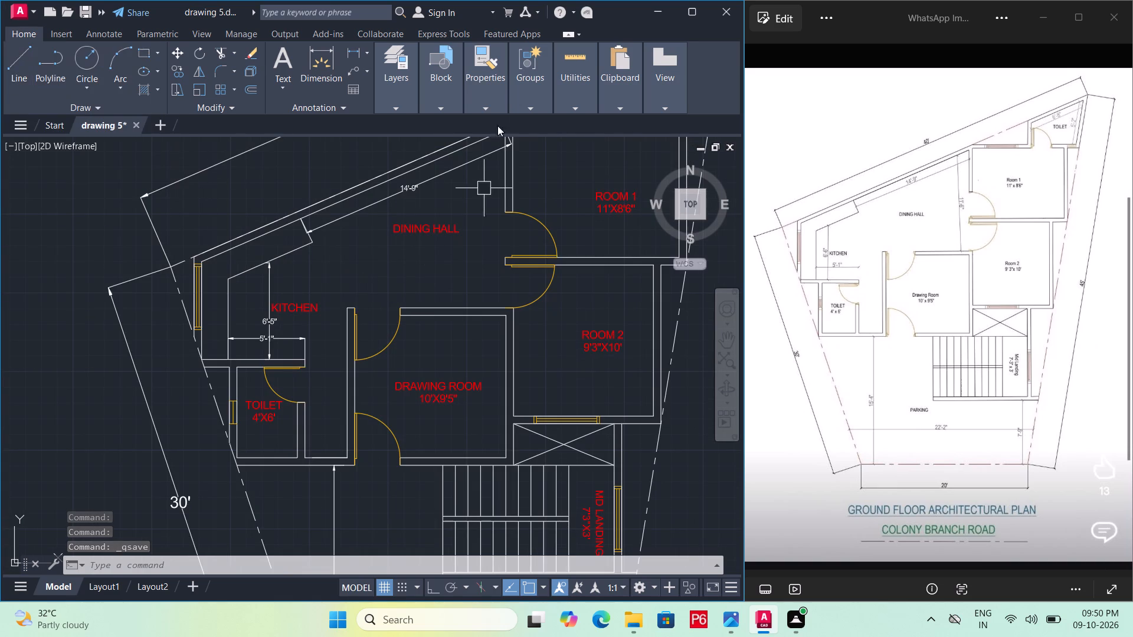
pyautogui.click(399, 108)
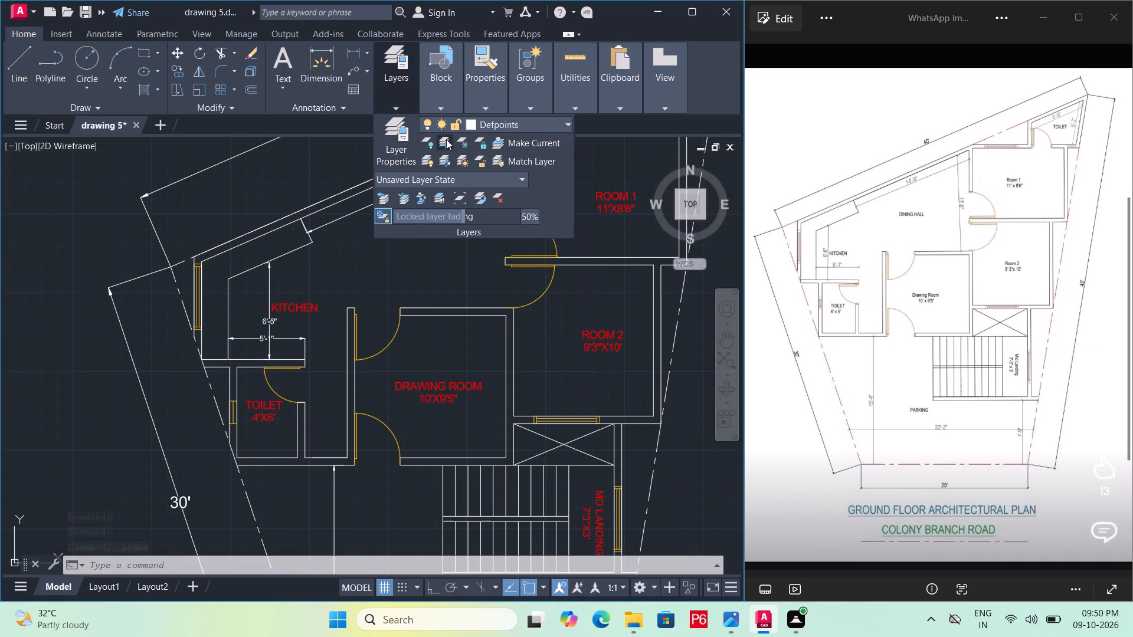
pyautogui.click(499, 126)
pyautogui.click(471, 178)
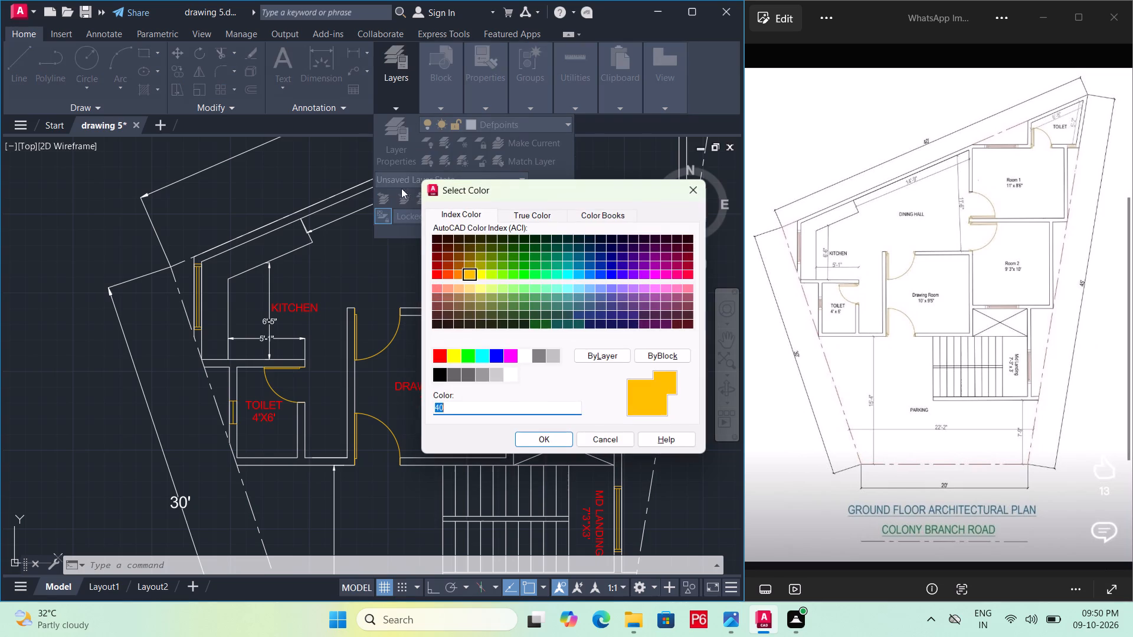
pyautogui.click(438, 297)
pyautogui.click(546, 440)
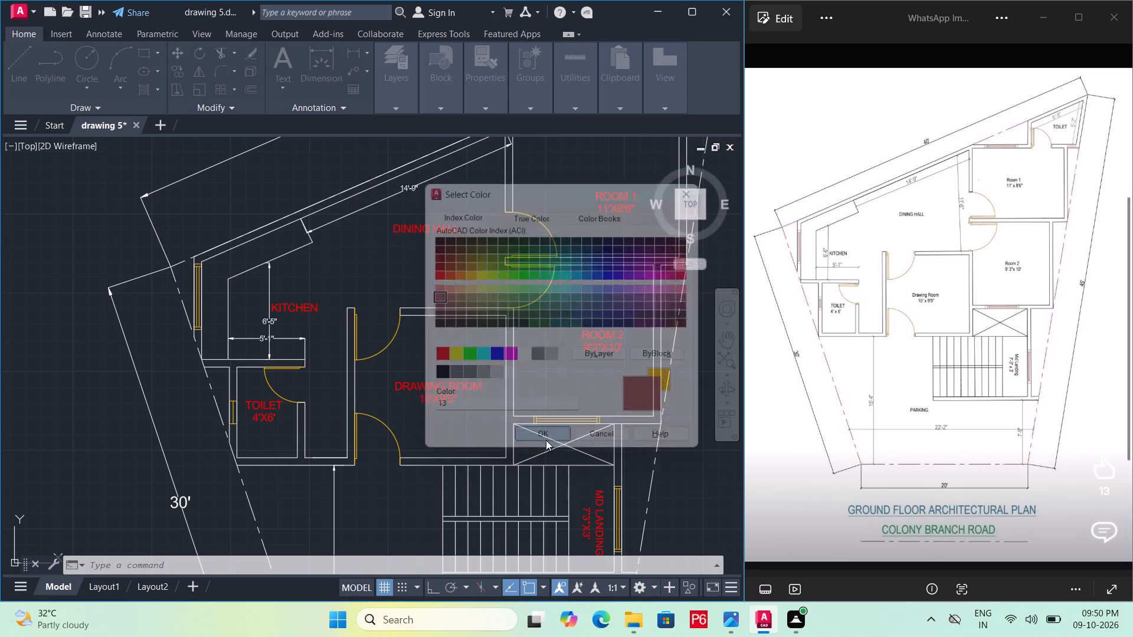
pyautogui.scroll(-1, 263, 329)
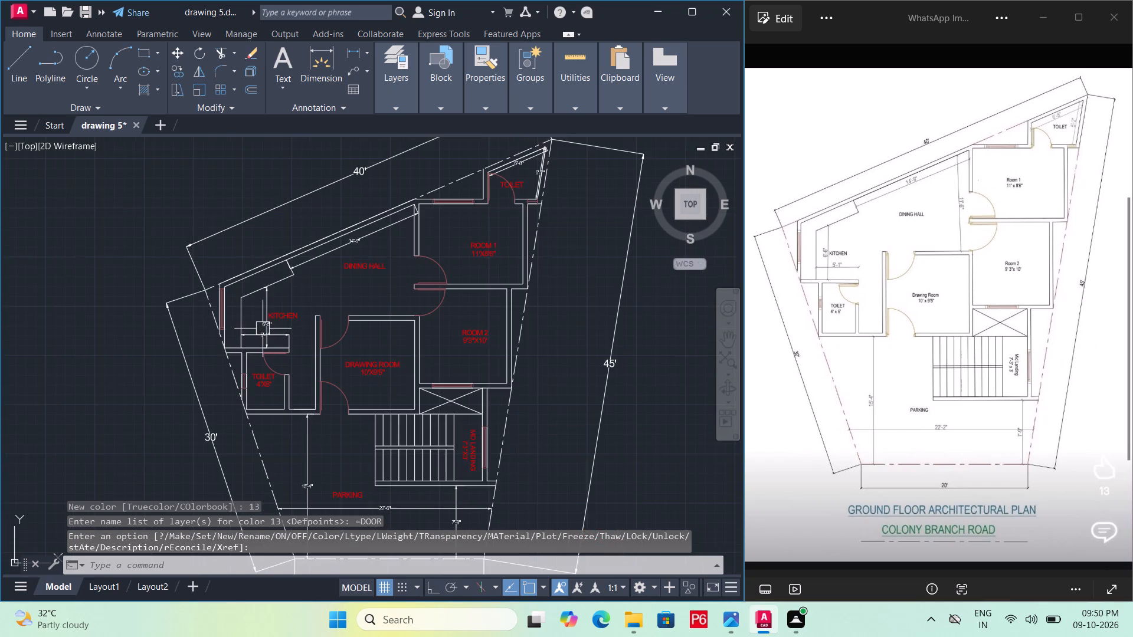
pyautogui.moveTo(263, 328); pyautogui.dragTo(252, 282, button='middle')
pyautogui.scroll(1, 265, 306)
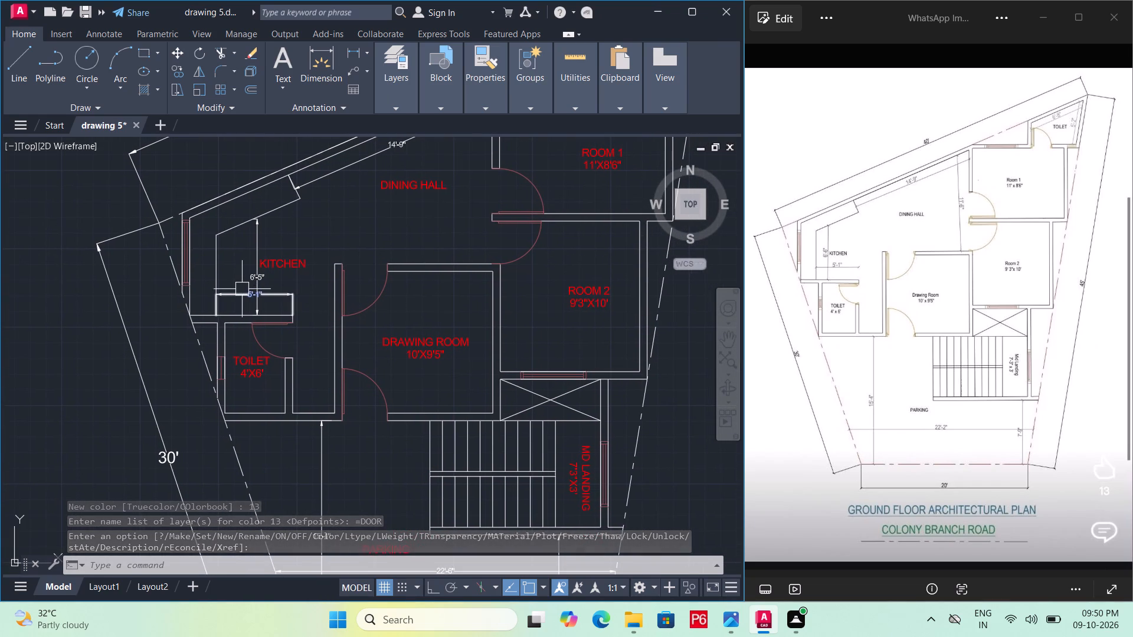
pyautogui.hotkey('ctrl', 's')
pyautogui.hotkey('ctrl', 's')
pyautogui.hotkey('ctrl', 's')
pyautogui.hotkey('ctrl', 's')
pyautogui.hotkey('ctrl', 's')
pyautogui.hotkey('ctrl', 's')
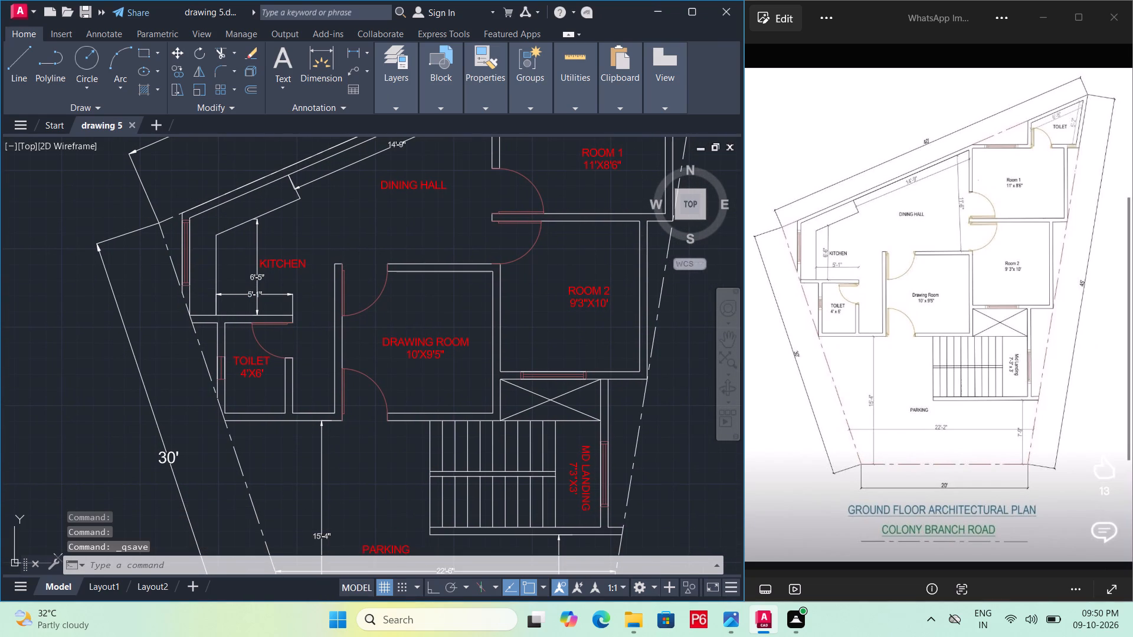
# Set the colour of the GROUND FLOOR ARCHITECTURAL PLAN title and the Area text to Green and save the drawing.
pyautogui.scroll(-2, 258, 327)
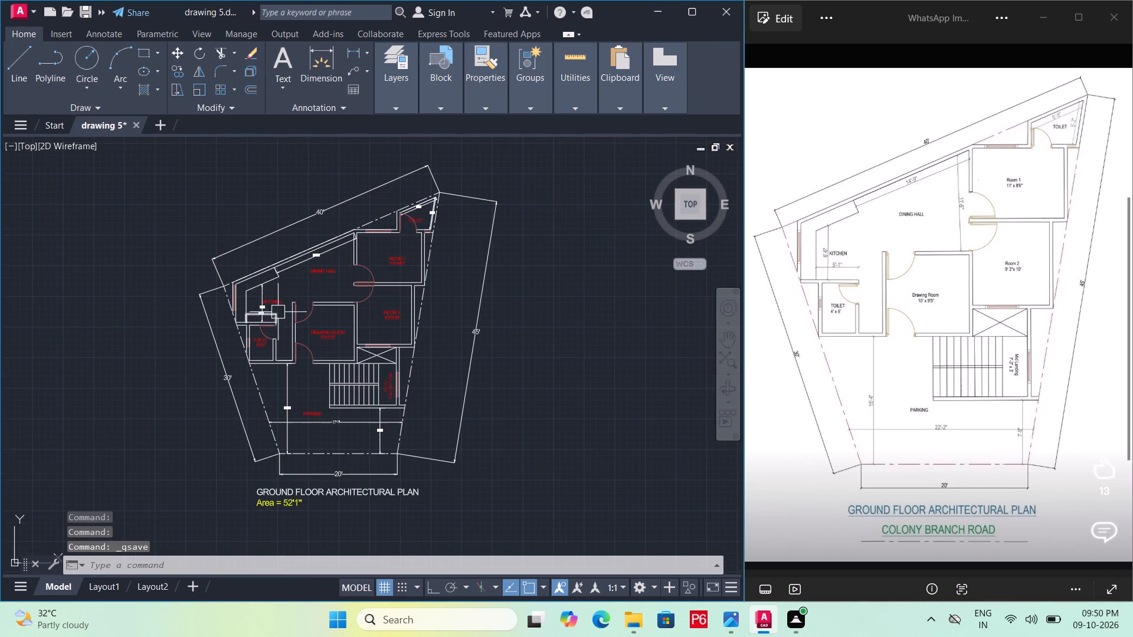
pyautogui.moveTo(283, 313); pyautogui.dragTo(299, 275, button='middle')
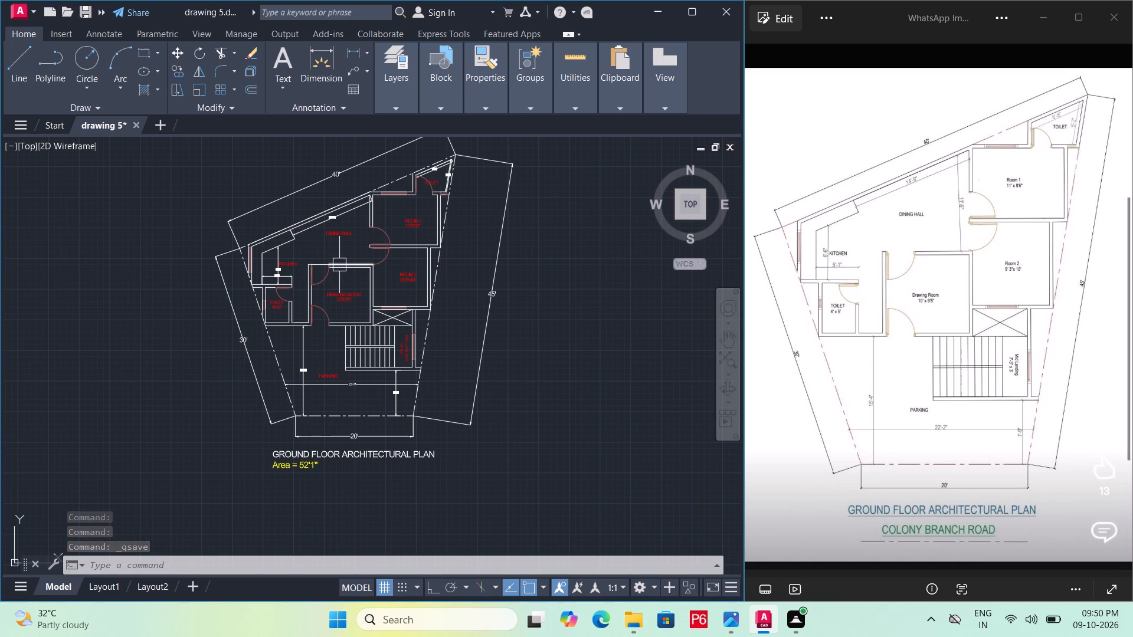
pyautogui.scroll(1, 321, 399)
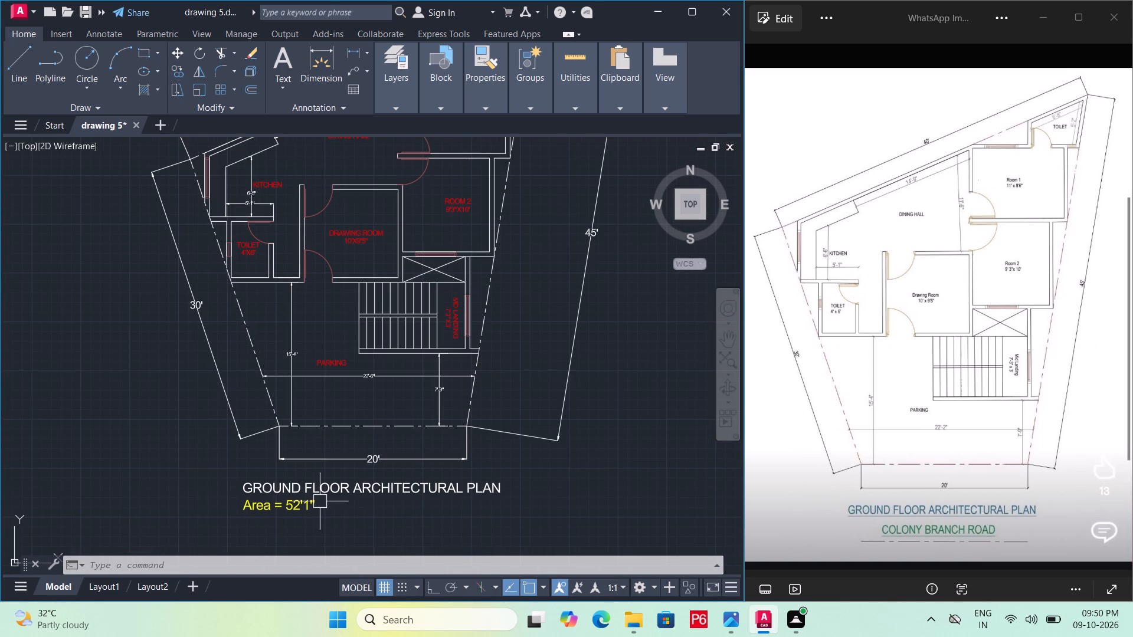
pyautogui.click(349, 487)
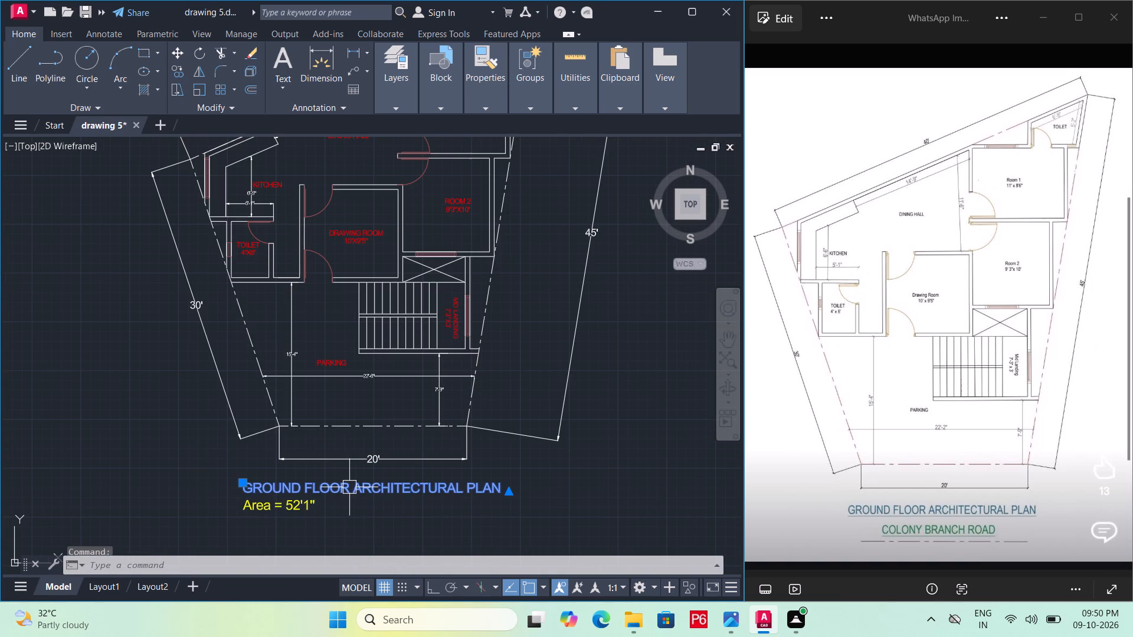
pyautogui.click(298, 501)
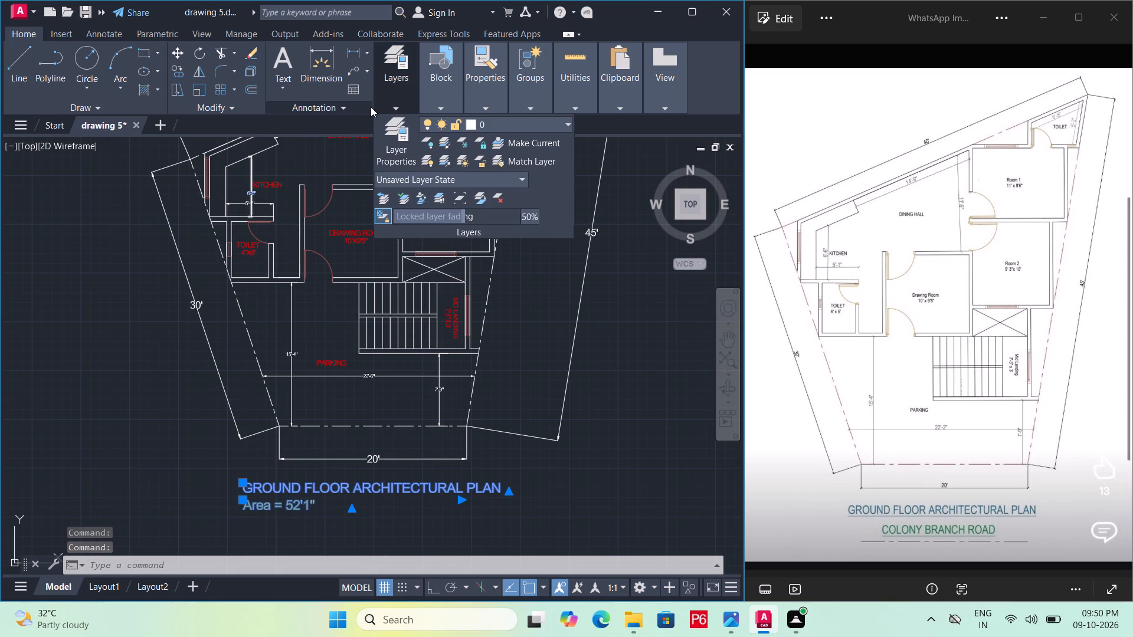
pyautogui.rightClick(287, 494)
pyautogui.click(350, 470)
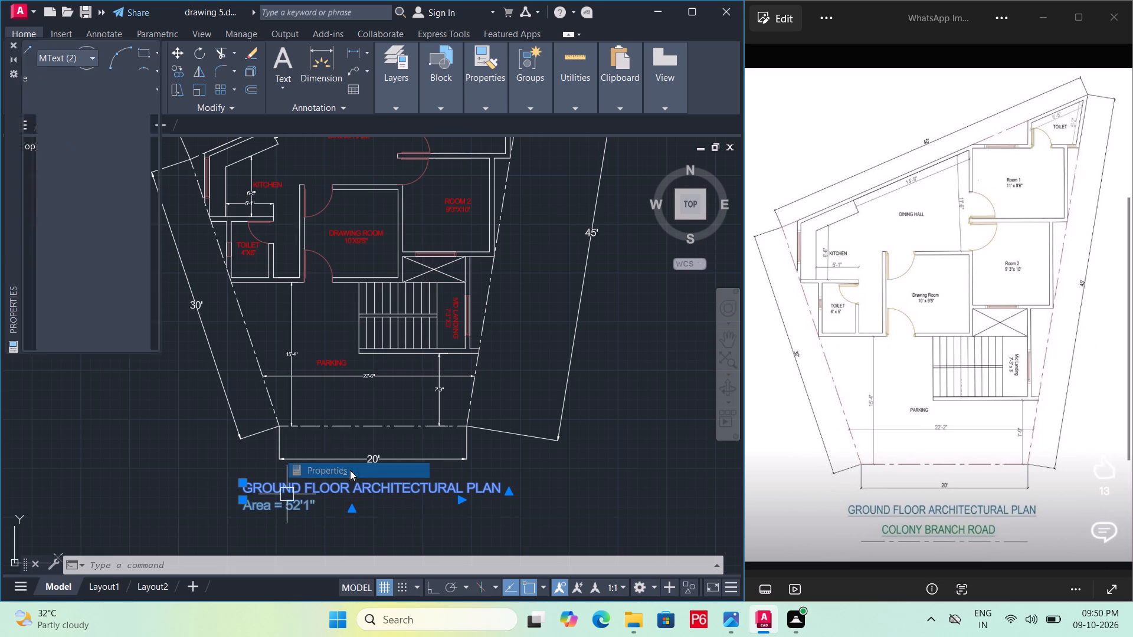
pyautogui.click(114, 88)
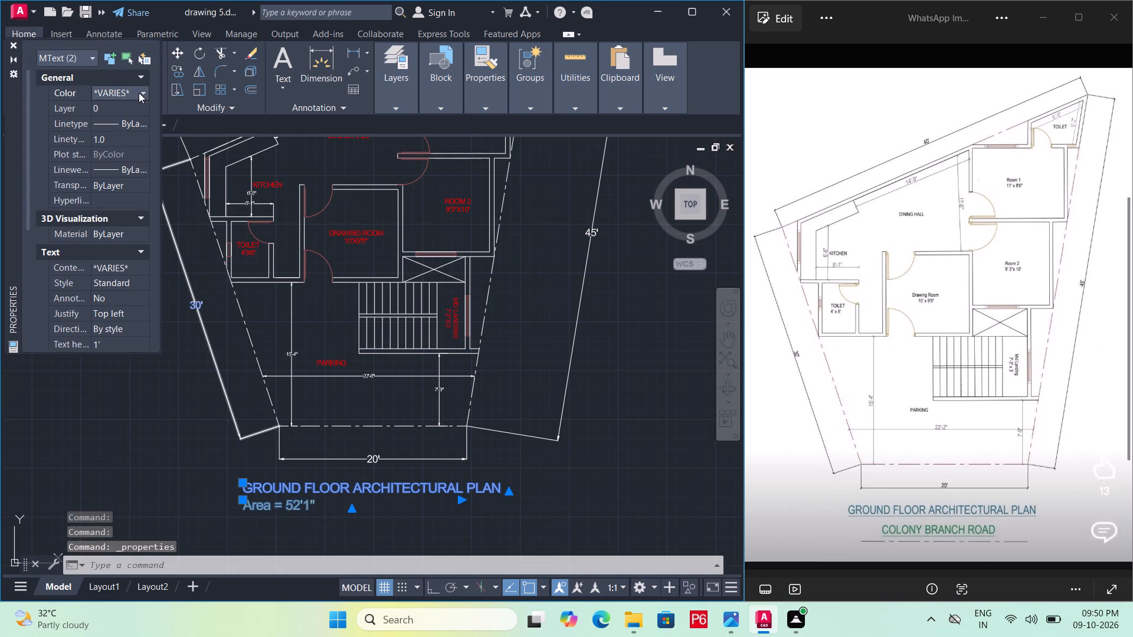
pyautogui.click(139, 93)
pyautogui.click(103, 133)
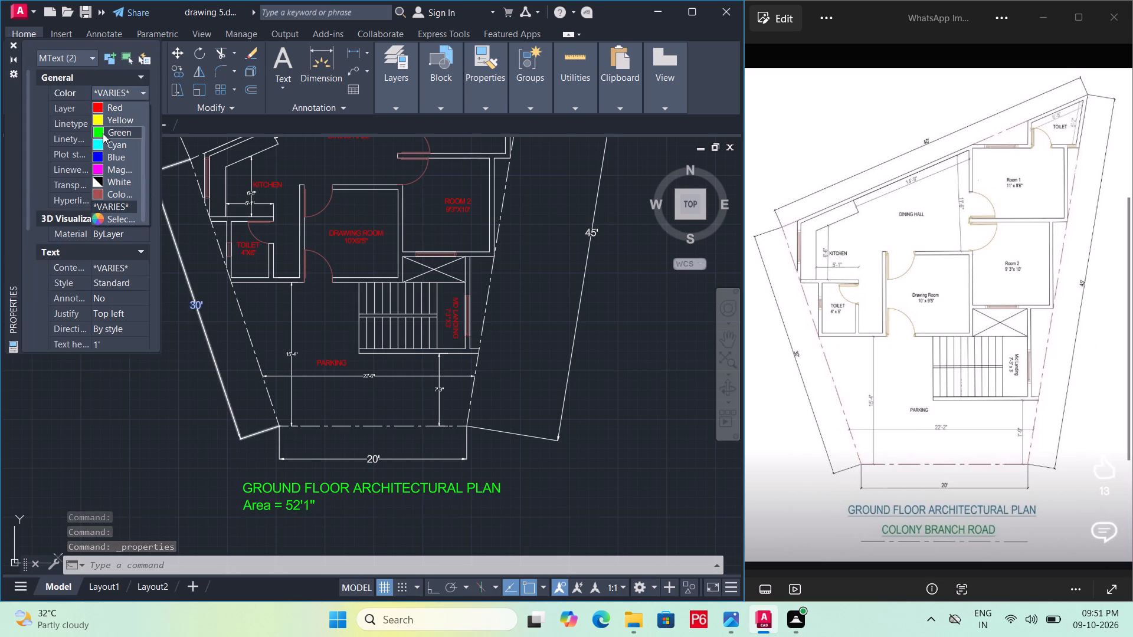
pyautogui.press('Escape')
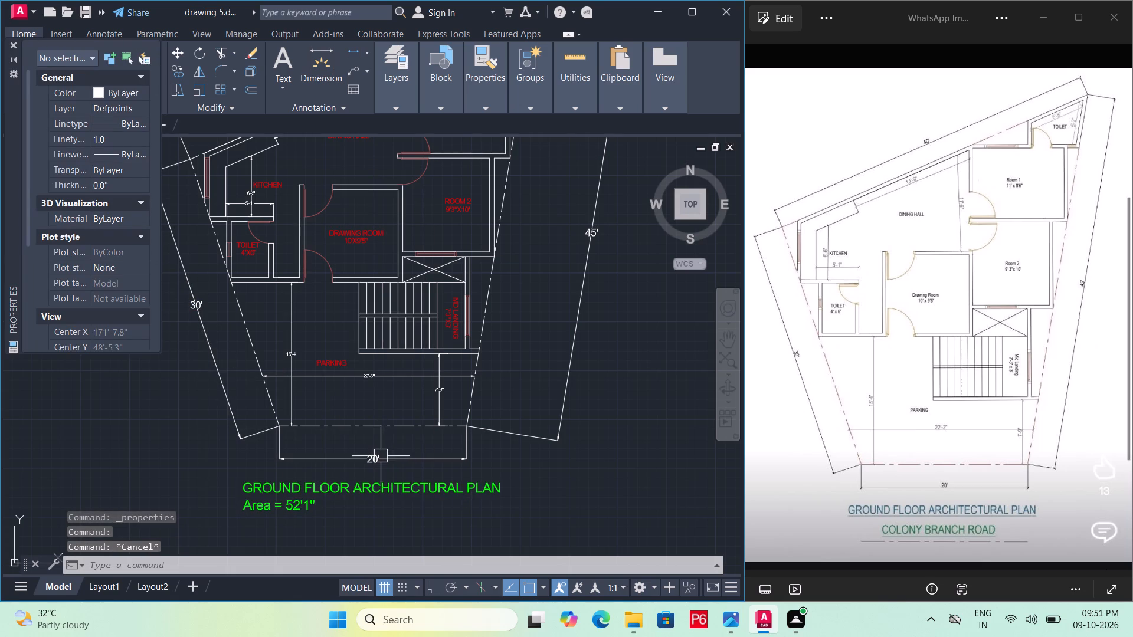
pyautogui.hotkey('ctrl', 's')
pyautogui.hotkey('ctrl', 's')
# Change the colour of the plan title and the Area text to index colour 72 and save the drawing.
pyautogui.click(329, 491)
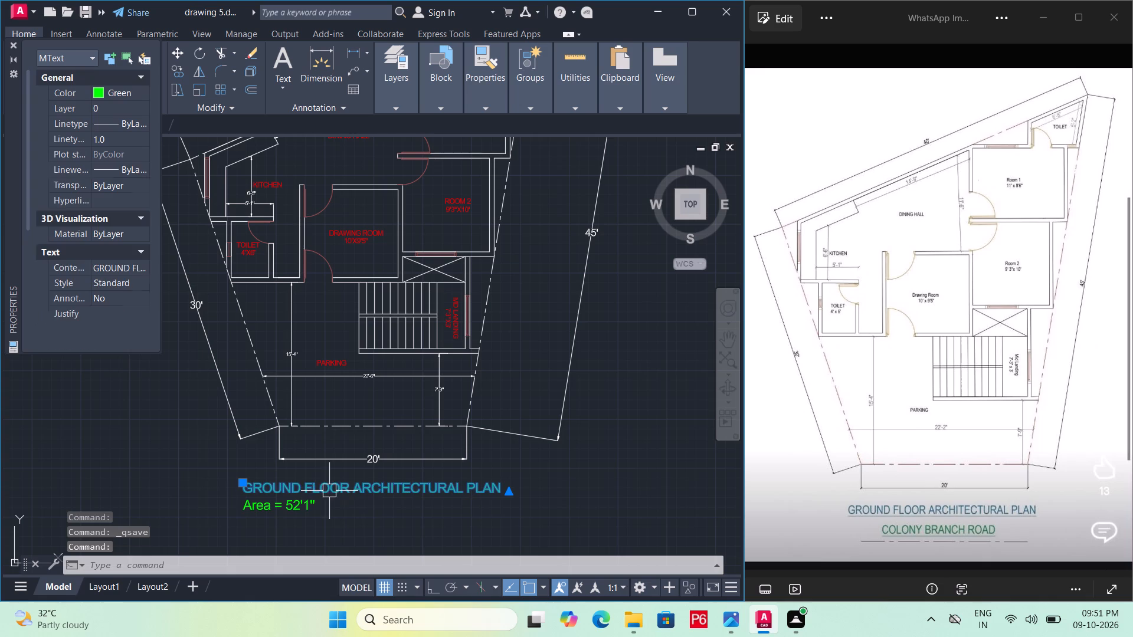
pyautogui.click(281, 509)
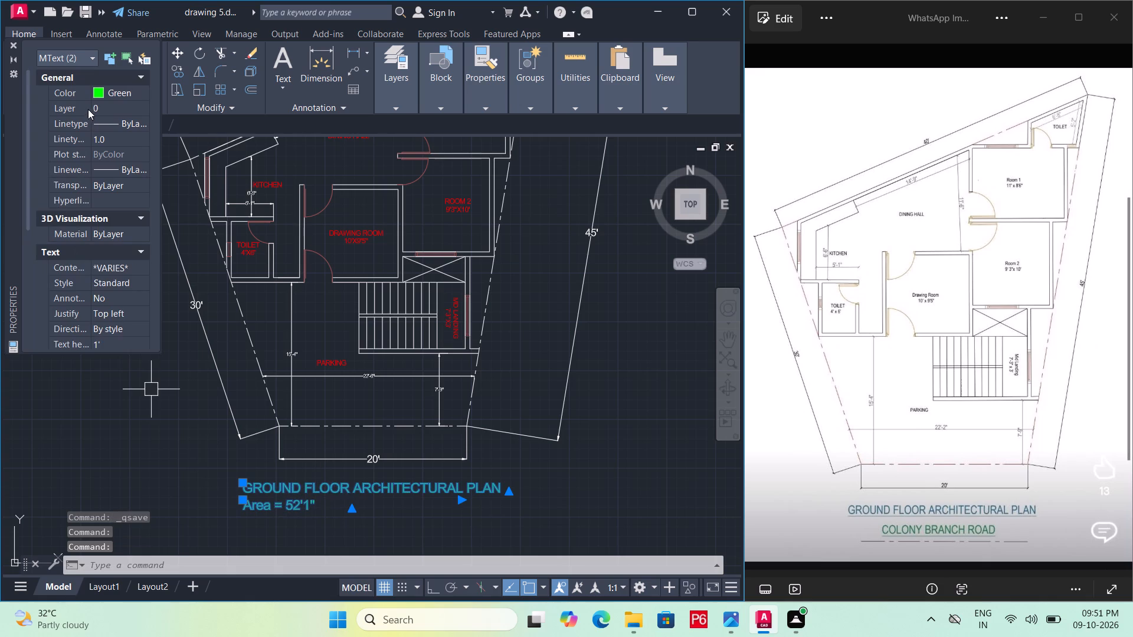
pyautogui.click(99, 96)
pyautogui.rightClick(137, 92)
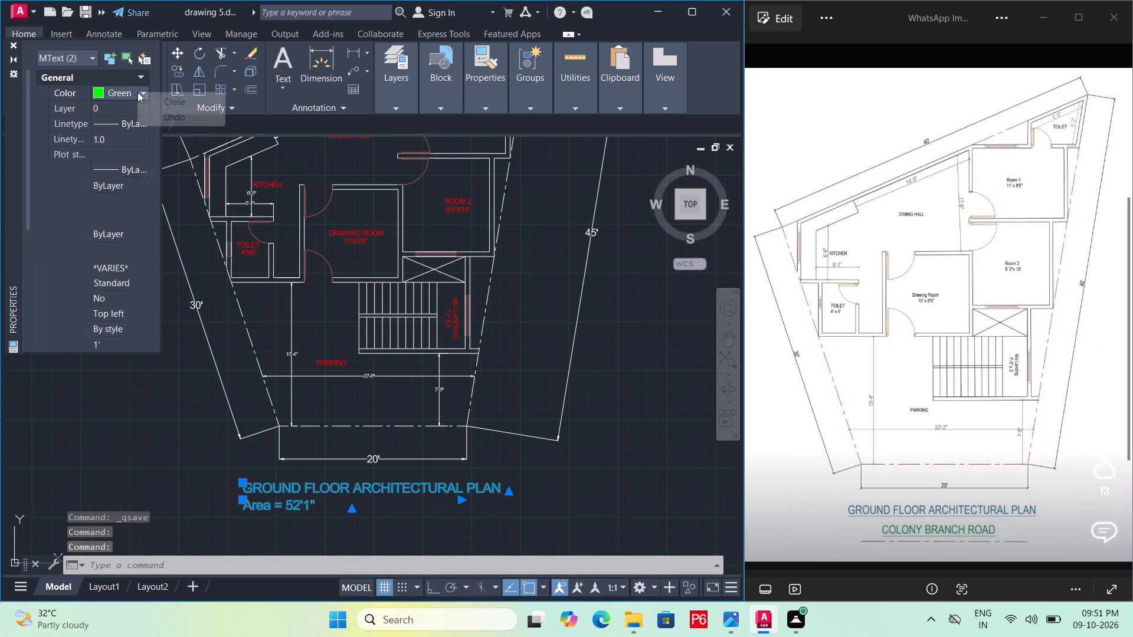
pyautogui.click(125, 92)
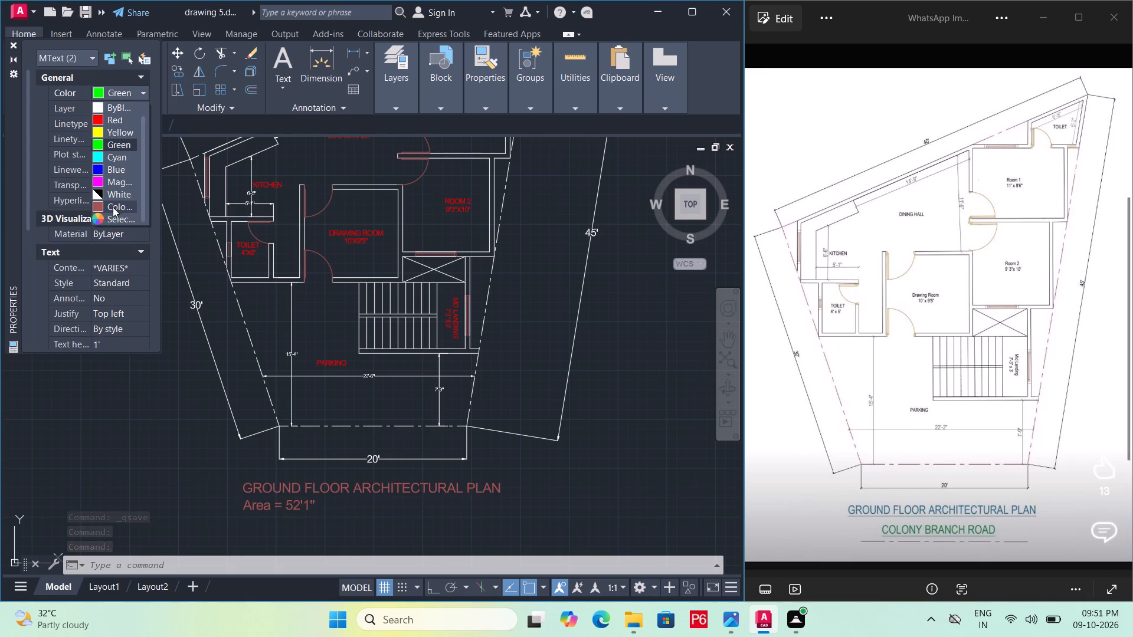
pyautogui.click(109, 216)
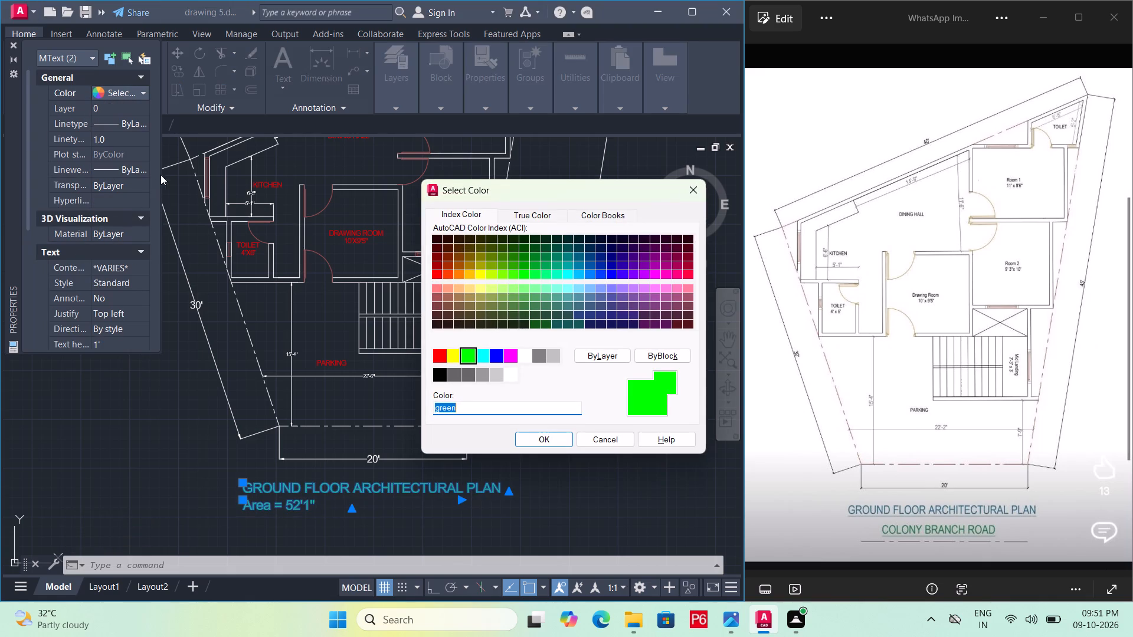
pyautogui.click(503, 264)
pyautogui.click(545, 438)
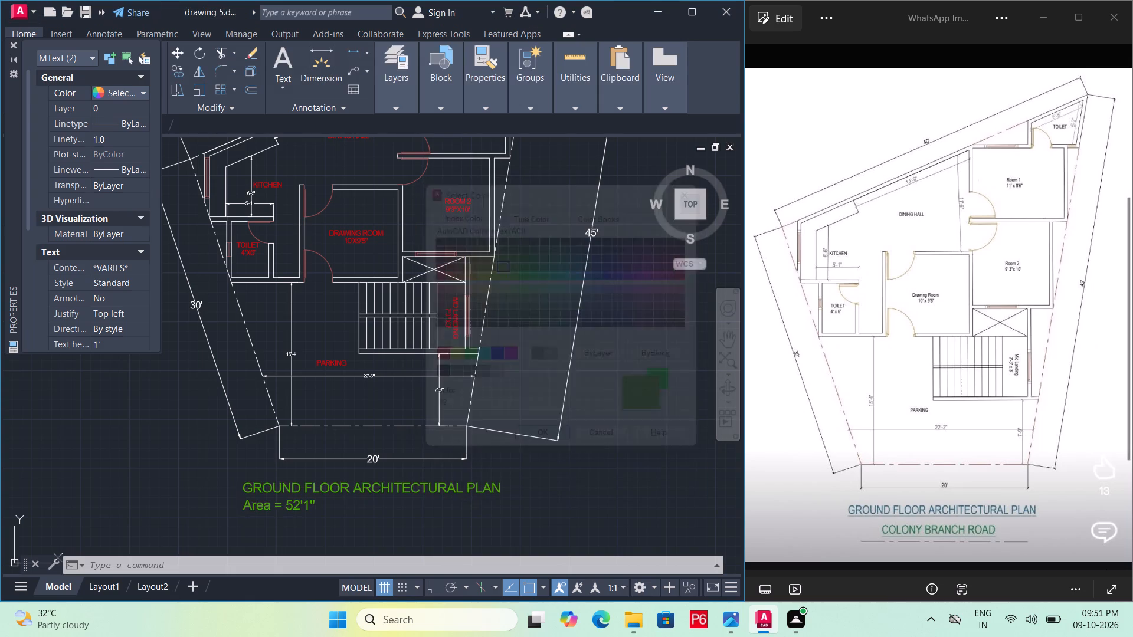
pyautogui.hotkey('ctrl', 's')
pyautogui.hotkey('ctrl', 's')
pyautogui.hotkey('ctrl', 's')
pyautogui.hotkey('ctrl', 's')
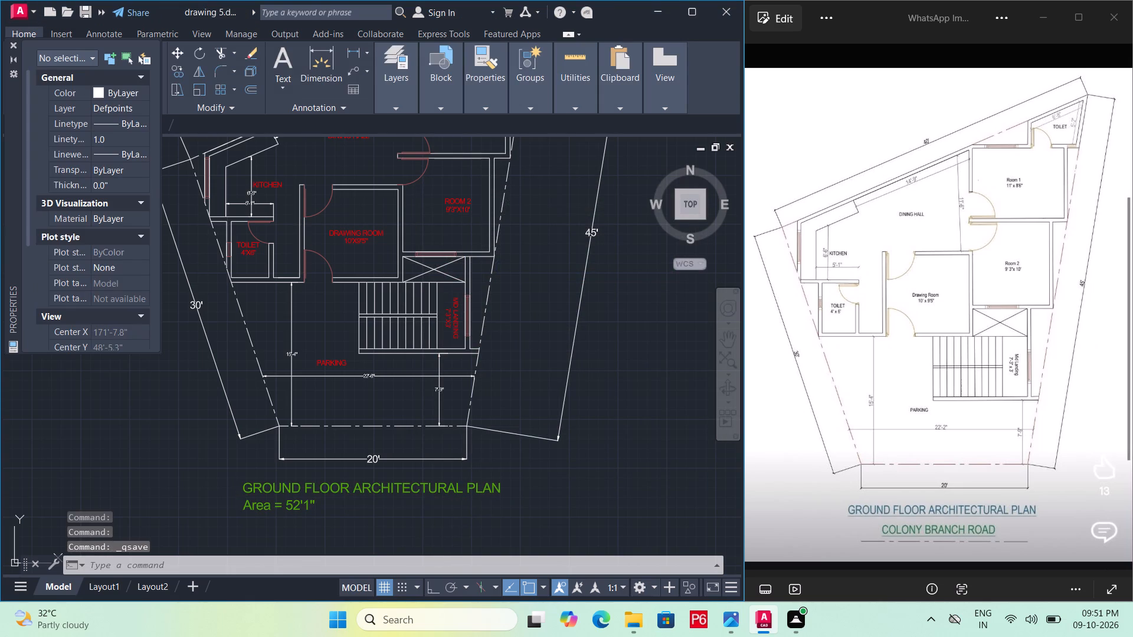
pyautogui.hotkey('ctrl', 's')
# Set the text height of the 14'-9" aligned dimension above DINING HALL to 6", deselect it and save.
pyautogui.scroll(-2, 413, 484)
pyautogui.moveTo(422, 472); pyautogui.dragTo(434, 433, button='middle')
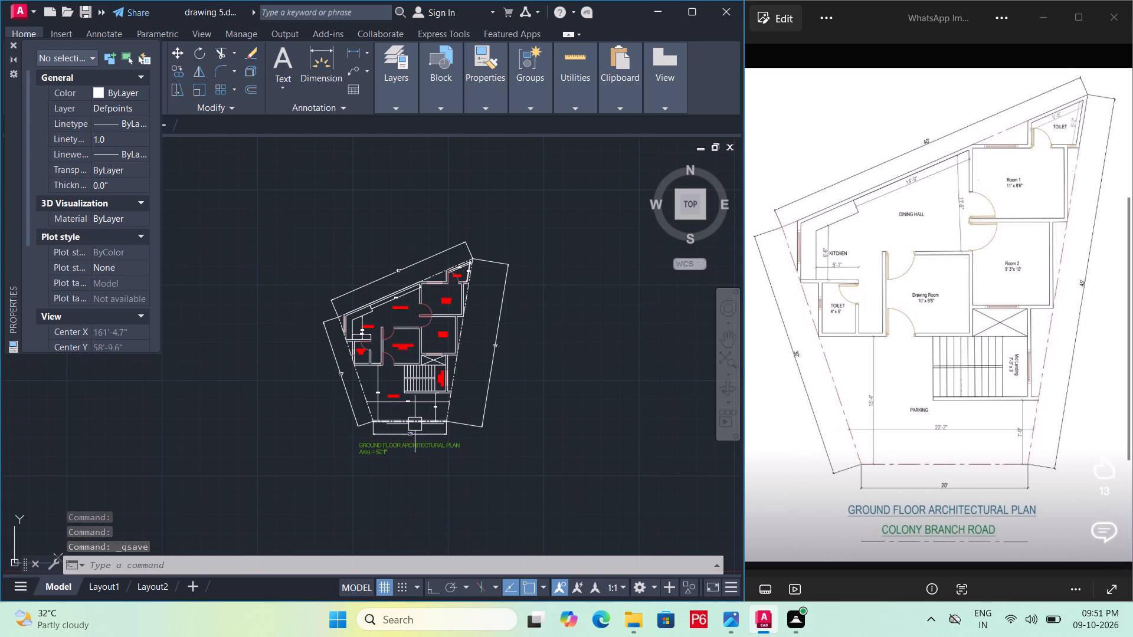
pyautogui.scroll(1, 418, 416)
pyautogui.moveTo(430, 405); pyautogui.dragTo(430, 406, button='middle')
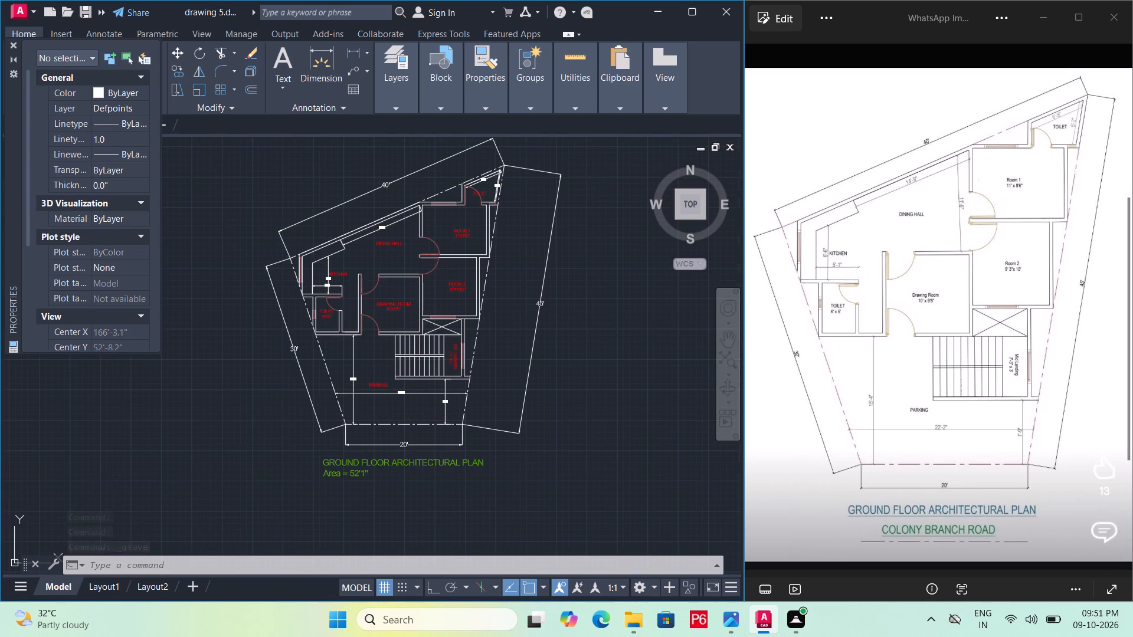
pyautogui.moveTo(430, 406); pyautogui.dragTo(419, 422, button='middle')
pyautogui.scroll(1, 355, 232)
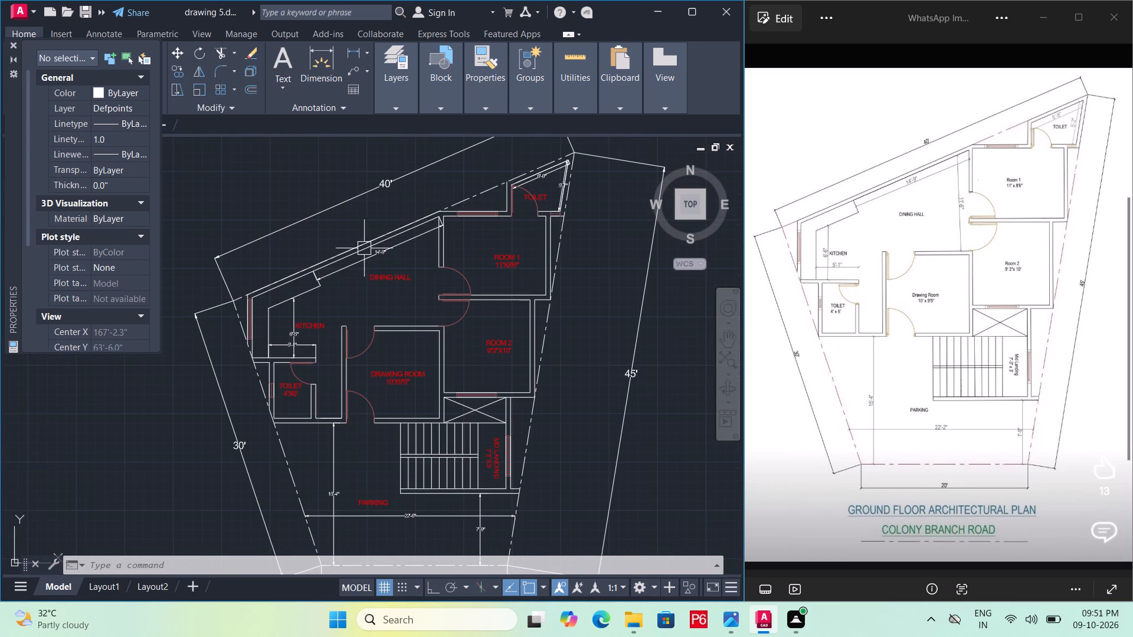
pyautogui.scroll(3, 382, 253)
pyautogui.click(381, 253)
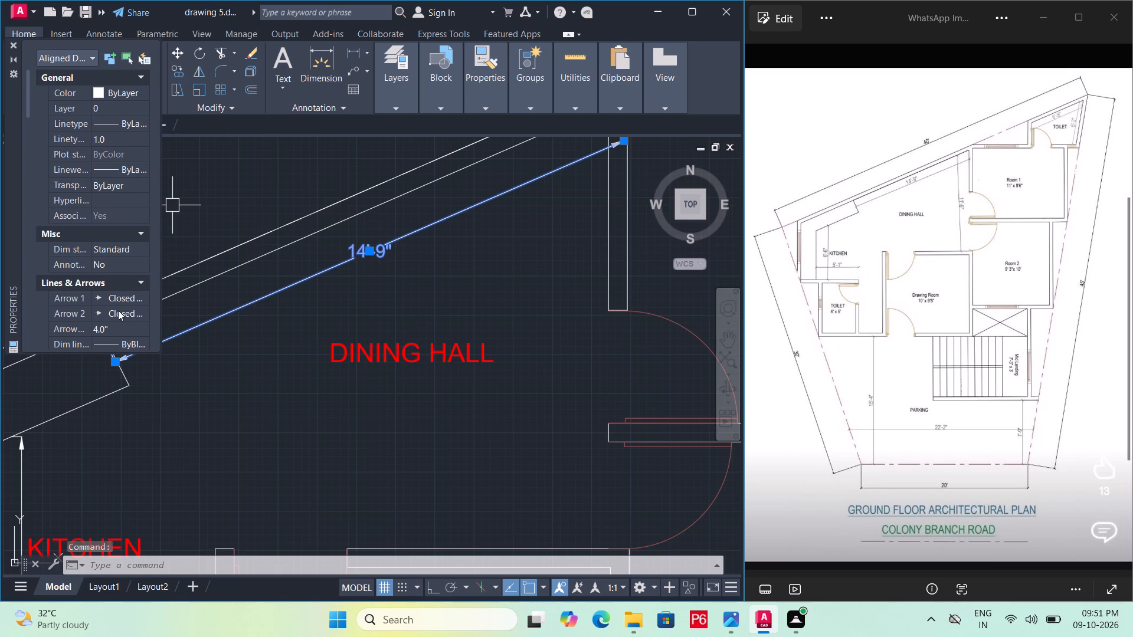
pyautogui.scroll(-6, 125, 296)
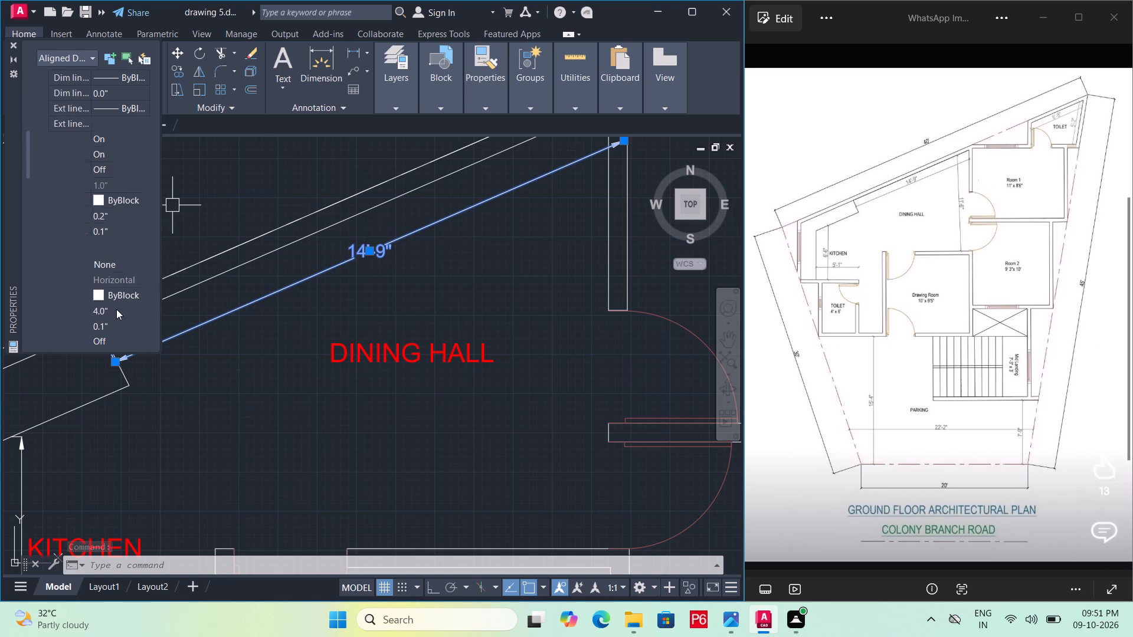
pyautogui.doubleClick(120, 311)
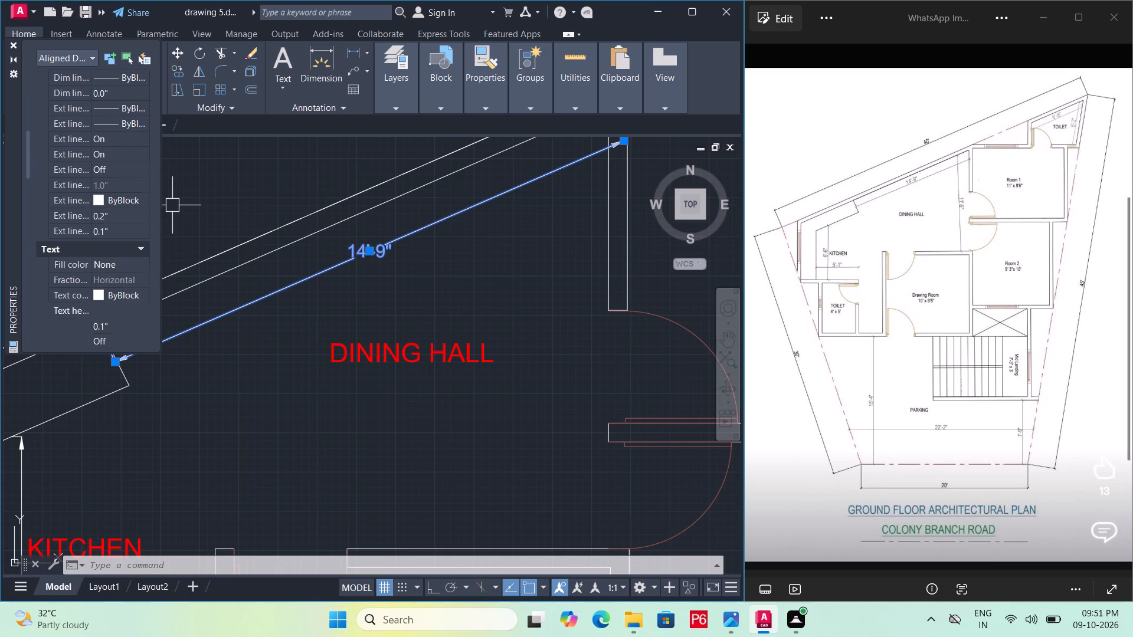
pyautogui.press('BackSpace')
pyautogui.press('BackSpace')
pyautogui.press('BackSpace')
pyautogui.press('BackSpace')
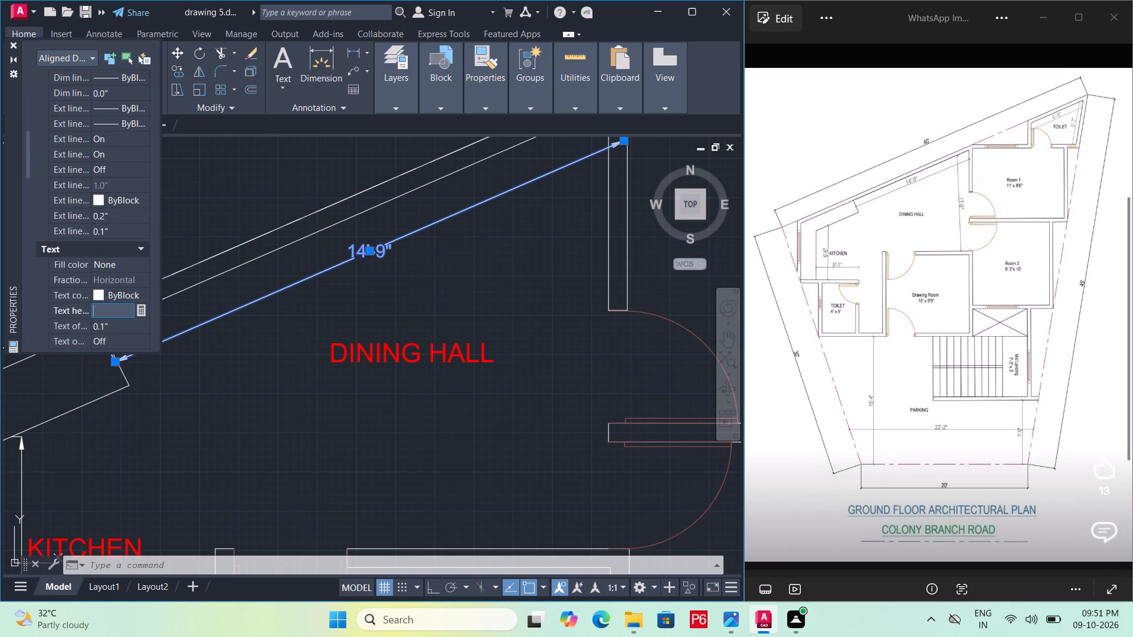
pyautogui.press('6')
pyautogui.hotkey('shift', '"')
pyautogui.press('Return')
pyautogui.scroll(-2, 335, 301)
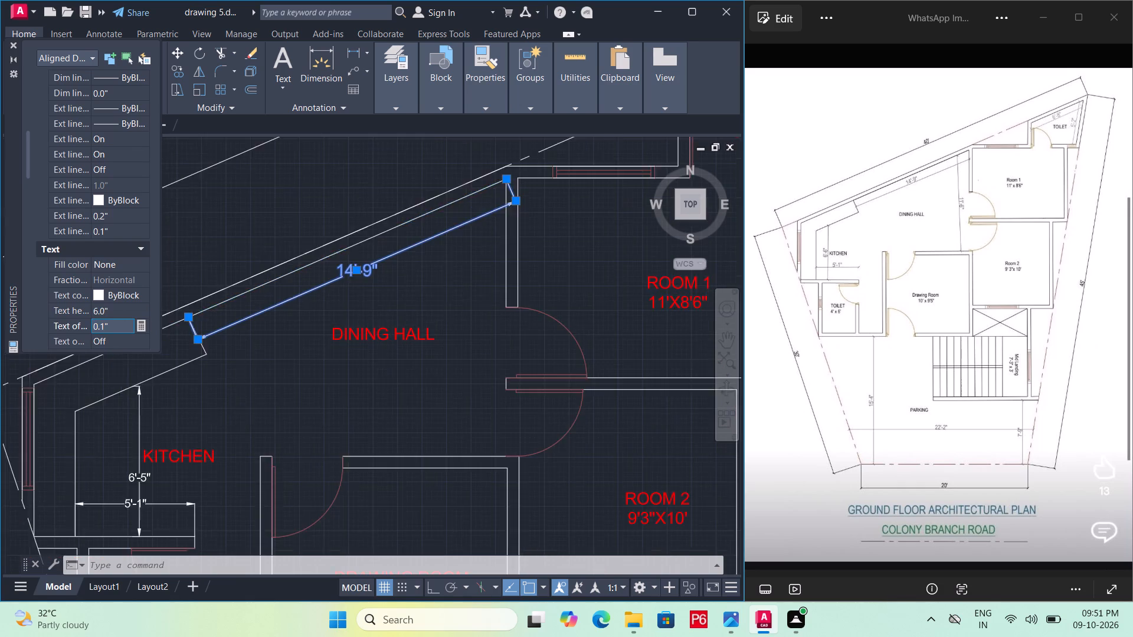
pyautogui.press('Escape')
pyautogui.hotkey('ctrl', 's')
pyautogui.hotkey('ctrl', 's')
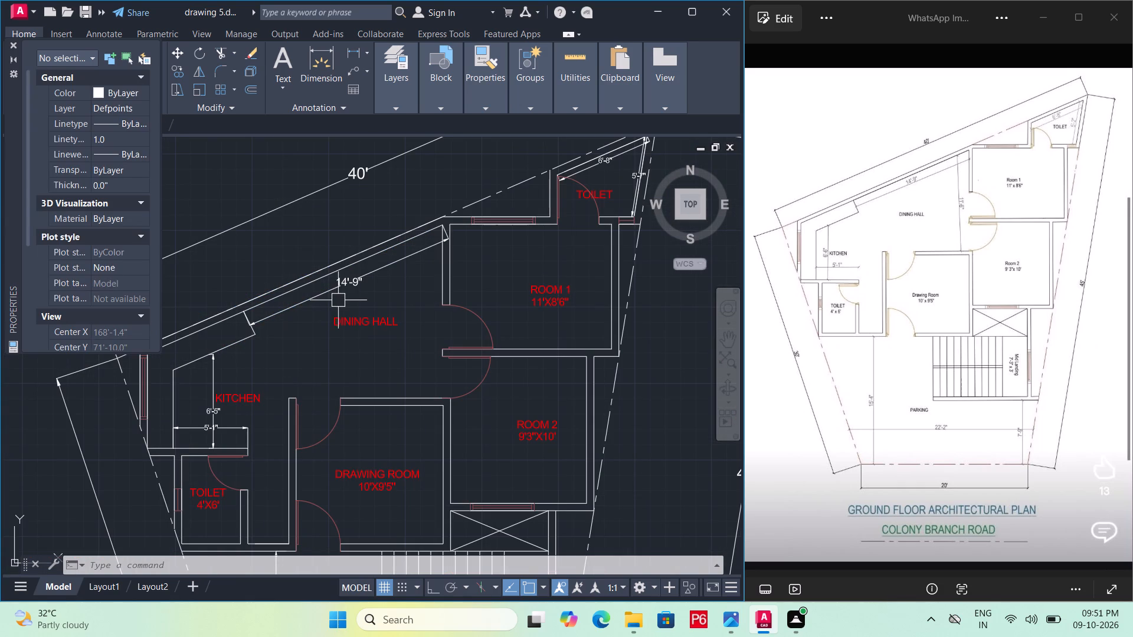
# Set the text height of the two KITCHEN, two upper TOILET and three PARKING area dimensions to 6", deselect them and save the drawing.
pyautogui.moveTo(355, 350); pyautogui.dragTo(370, 308, button='middle')
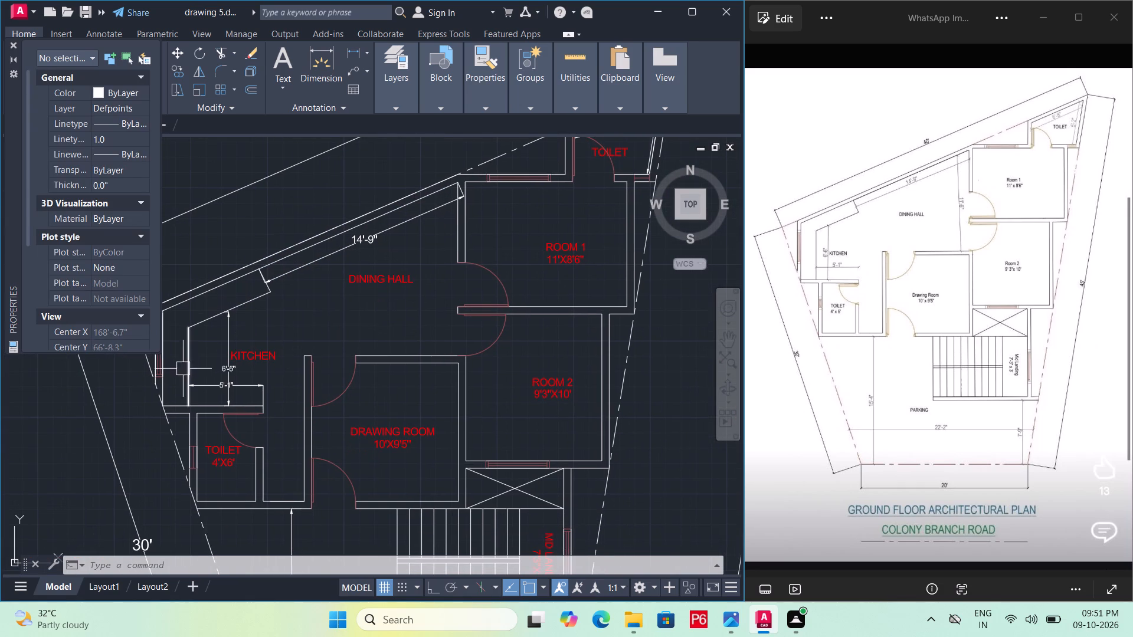
pyautogui.scroll(2, 145, 404)
pyautogui.click(364, 313)
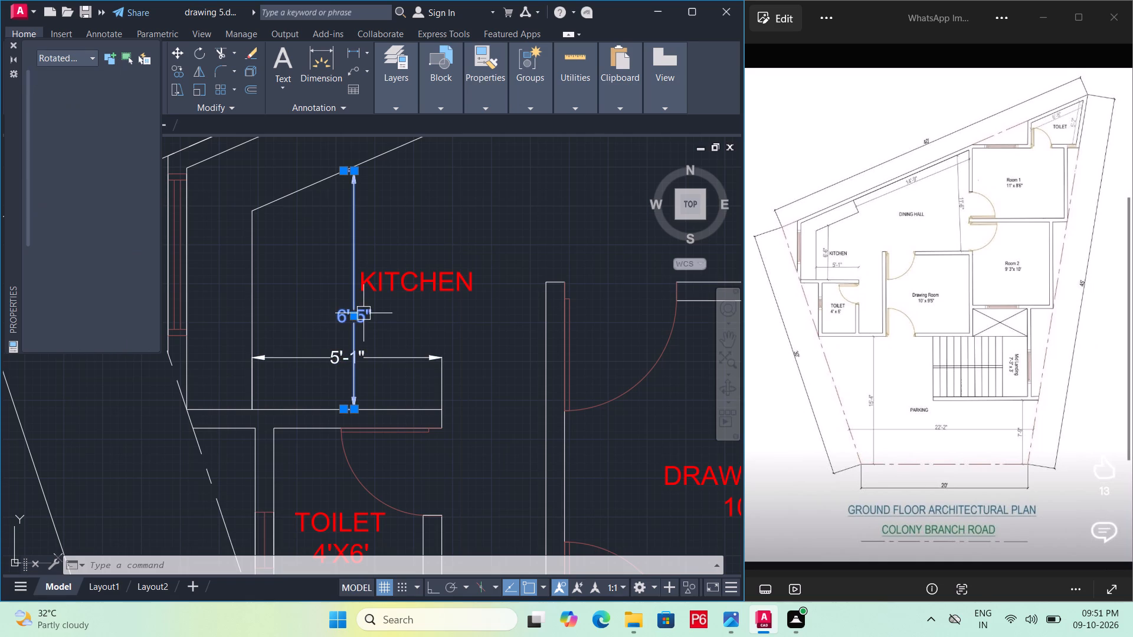
pyautogui.click(330, 359)
pyautogui.moveTo(459, 363); pyautogui.dragTo(207, 450, button='middle')
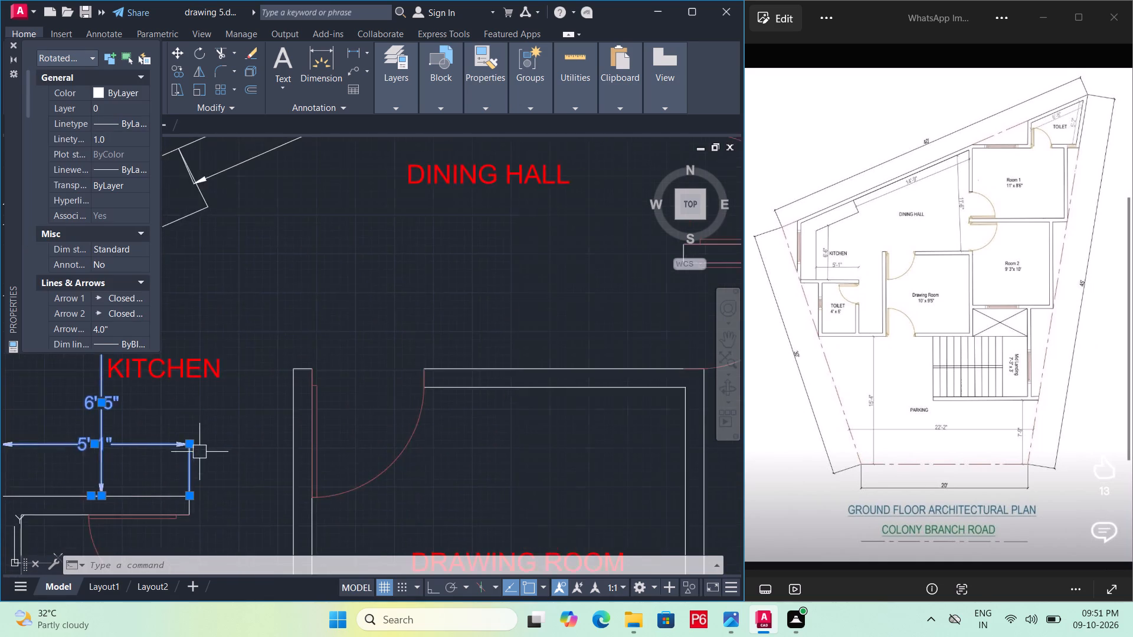
pyautogui.scroll(-1, 199, 452)
pyautogui.scroll(-1, 397, 382)
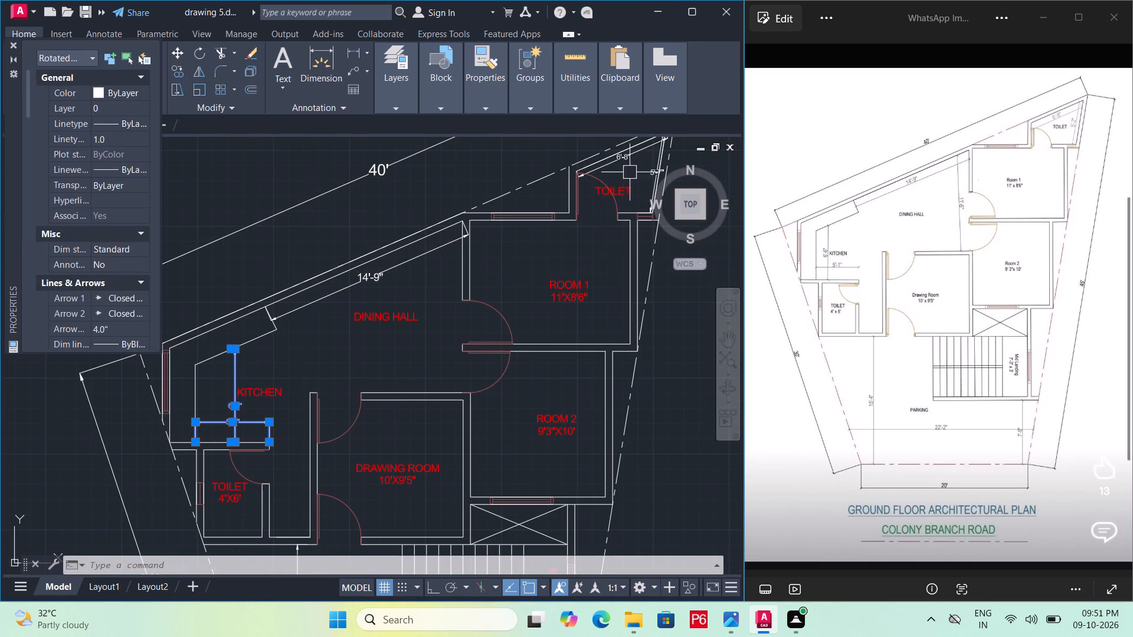
pyautogui.moveTo(638, 165); pyautogui.dragTo(557, 265, button='middle')
pyautogui.scroll(1, 557, 265)
pyautogui.click(552, 247)
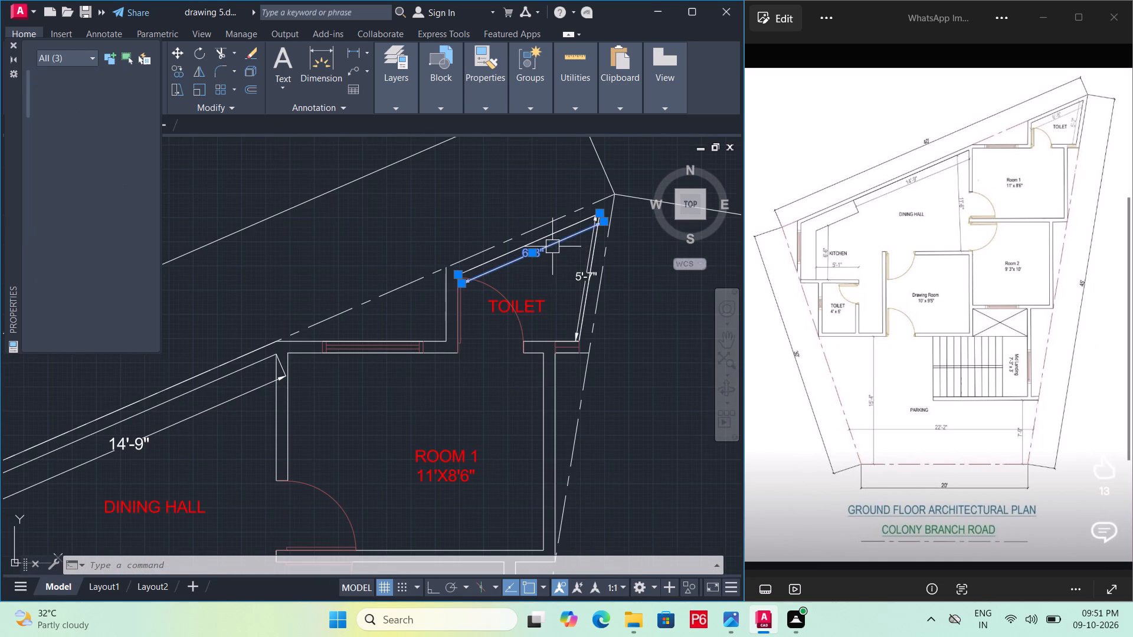
pyautogui.click(579, 278)
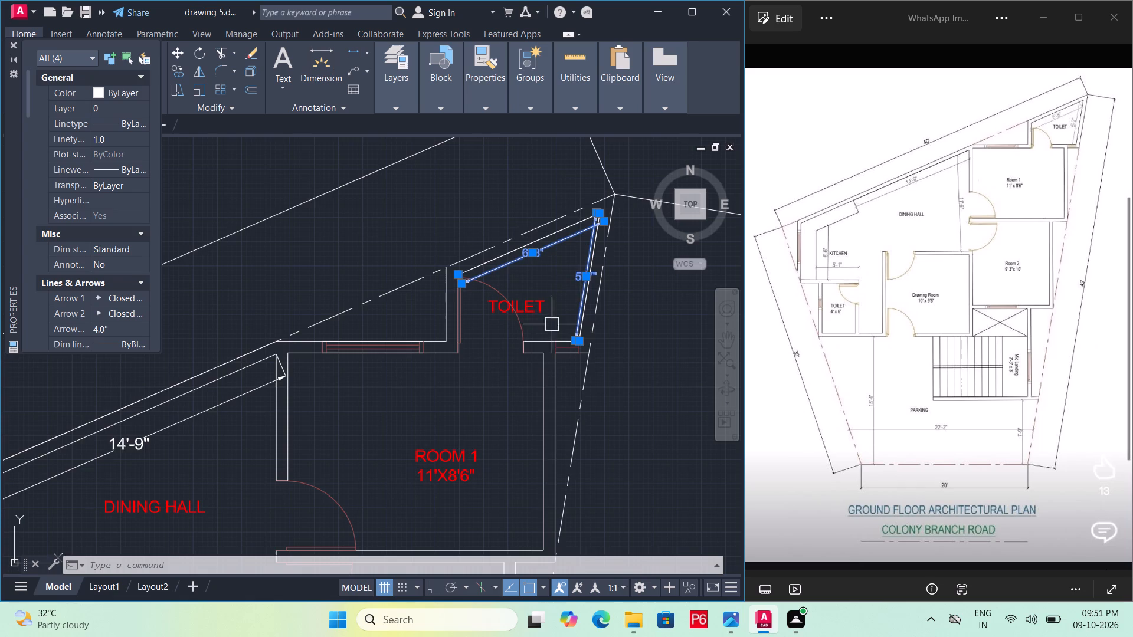
pyautogui.scroll(-2, 513, 317)
pyautogui.moveTo(515, 285); pyautogui.dragTo(545, 170, button='middle')
pyautogui.moveTo(378, 461); pyautogui.dragTo(391, 377, button='middle')
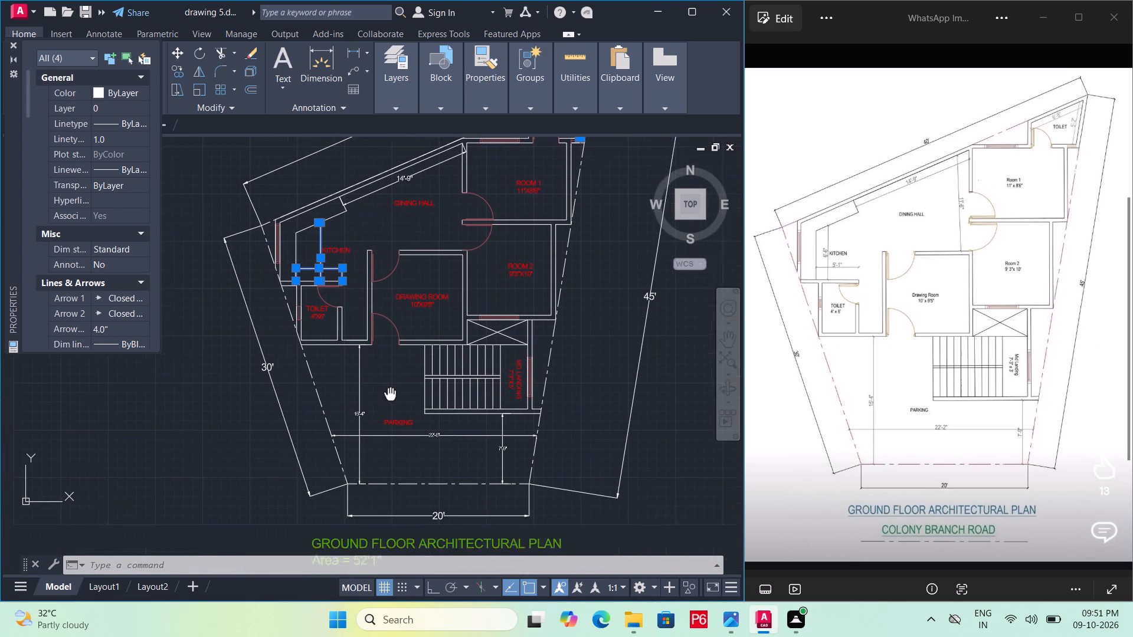
pyautogui.moveTo(391, 377); pyautogui.dragTo(391, 375, button='middle')
pyautogui.scroll(2, 391, 375)
pyautogui.click(310, 416)
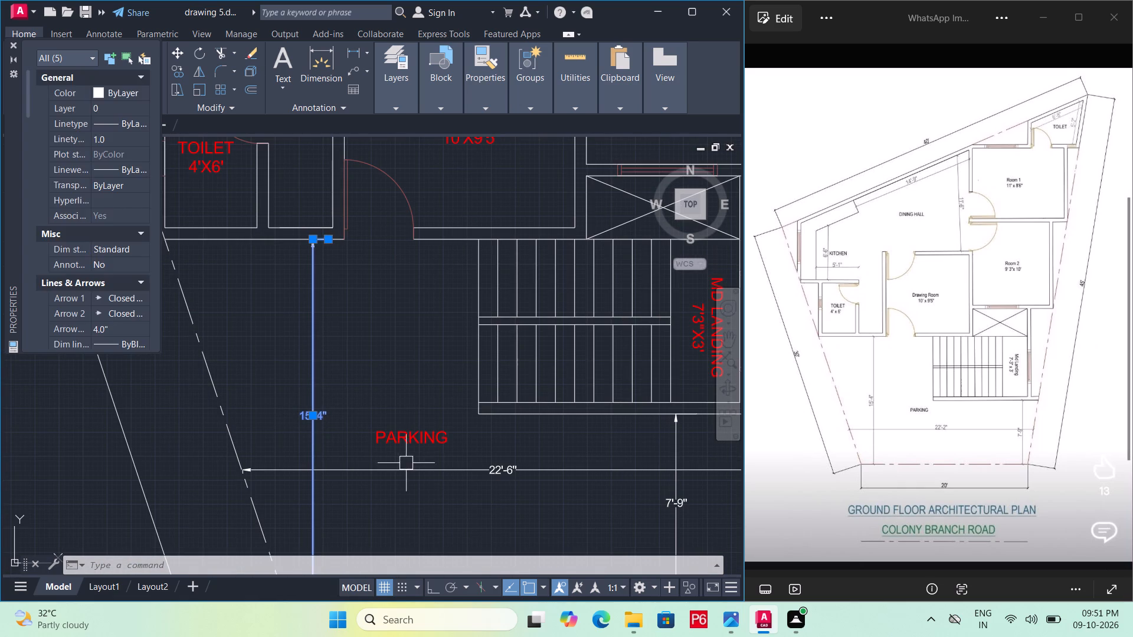
pyautogui.click(433, 465)
pyautogui.doubleClick(673, 508)
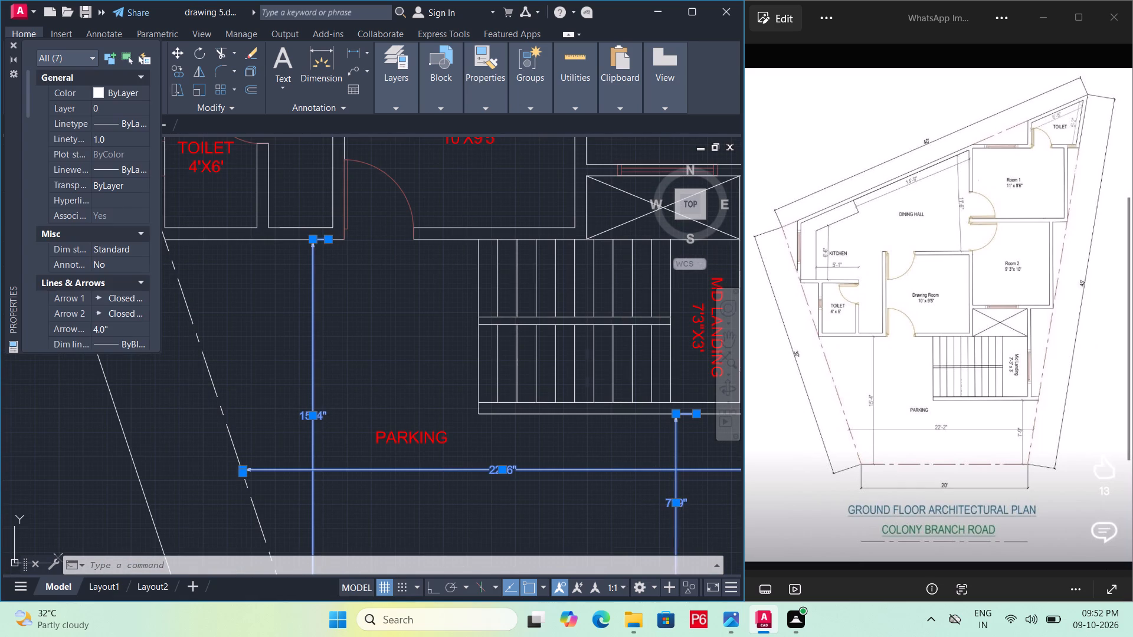
pyautogui.scroll(-7, 113, 306)
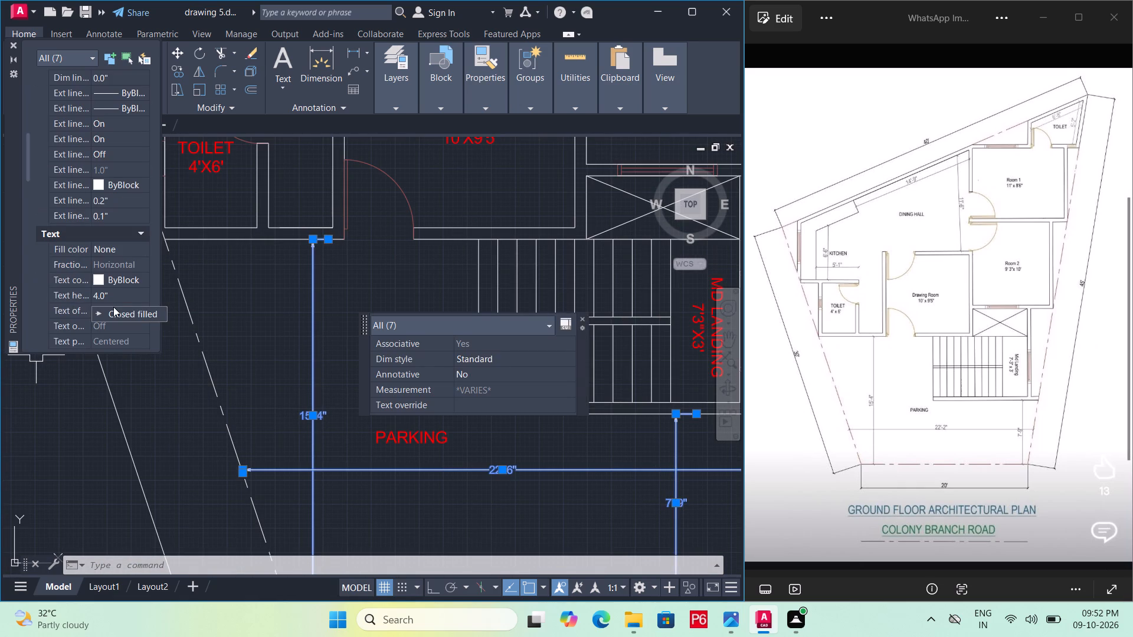
pyautogui.click(113, 298)
pyautogui.press('6')
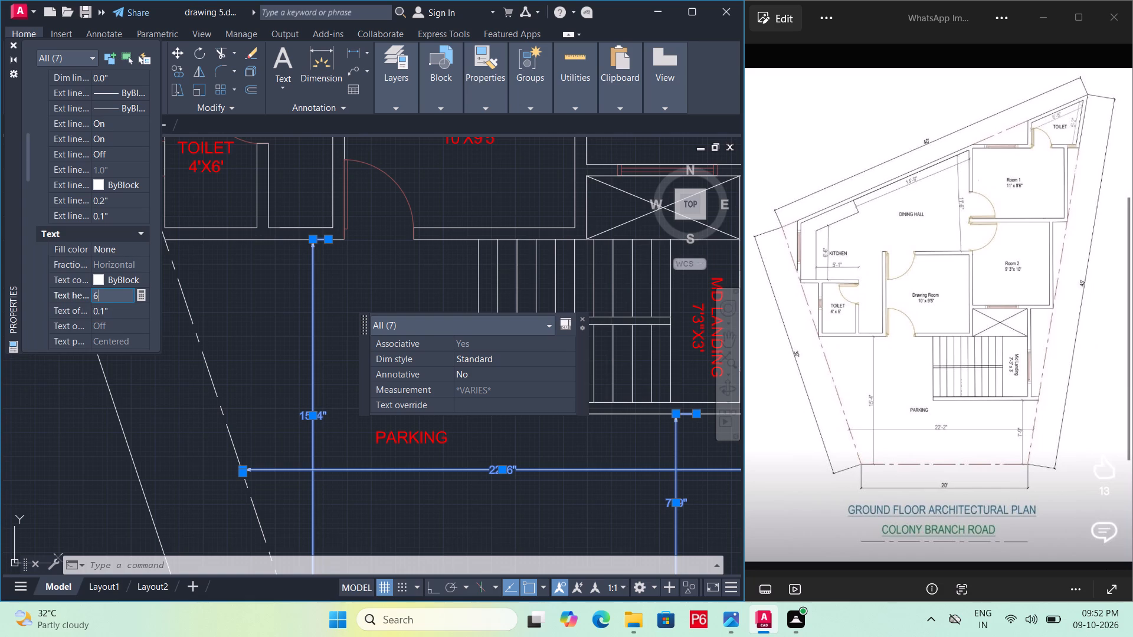
pyautogui.hotkey('shift', '"')
pyautogui.press('Return')
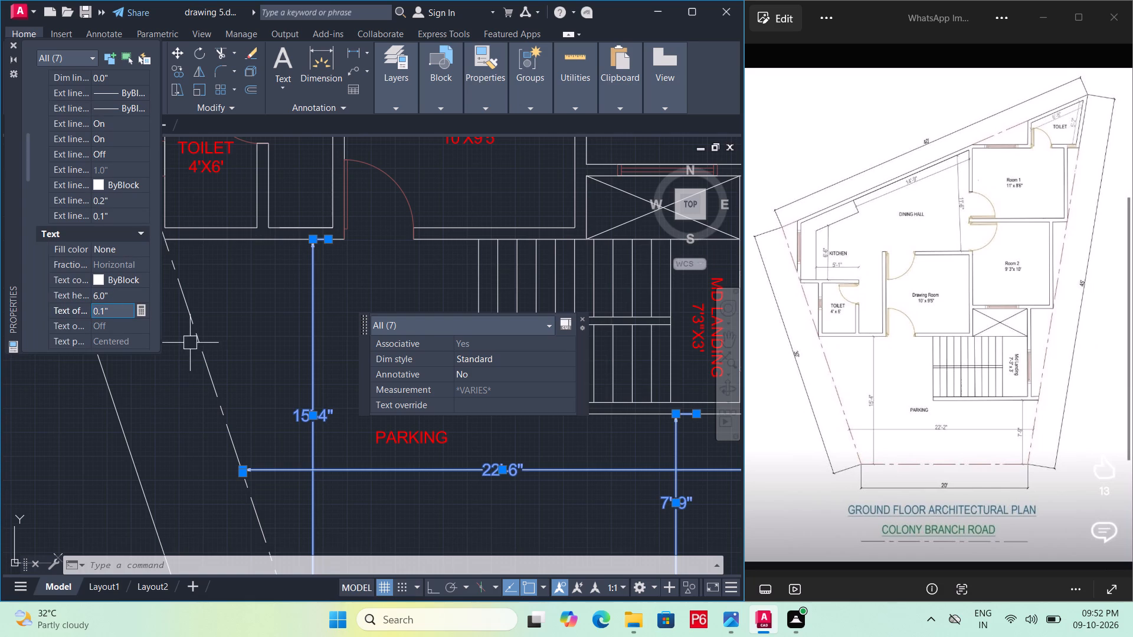
pyautogui.press('Escape')
pyautogui.scroll(-3, 258, 336)
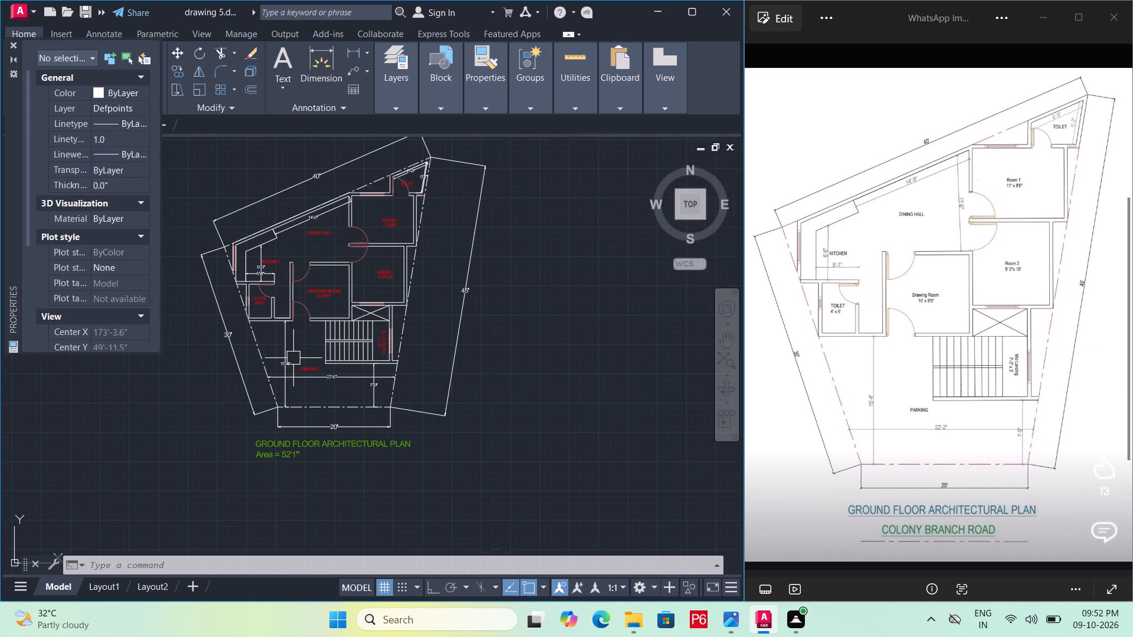
pyautogui.moveTo(293, 358); pyautogui.dragTo(319, 398, button='middle')
pyautogui.hotkey('ctrl', 's')
pyautogui.hotkey('ctrl', 's')
pyautogui.hotkey('ctrl', 's')
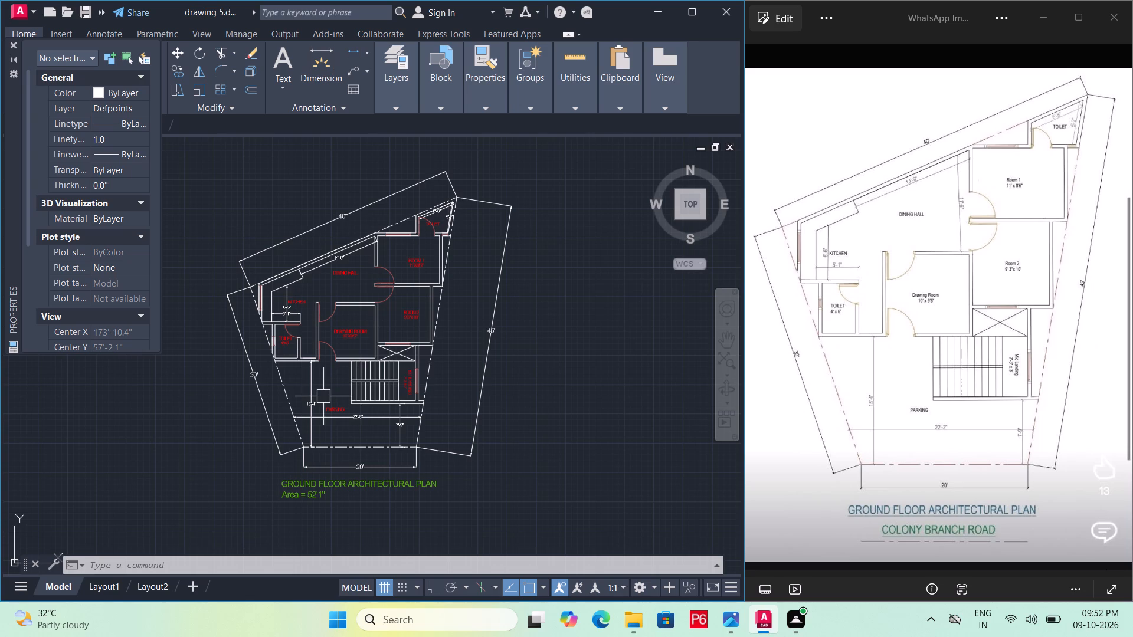
# Move the four dash-dot plot boundary lines from layer 0 to a red-toned layer, deselect them and save the drawing.
pyautogui.scroll(1, 323, 396)
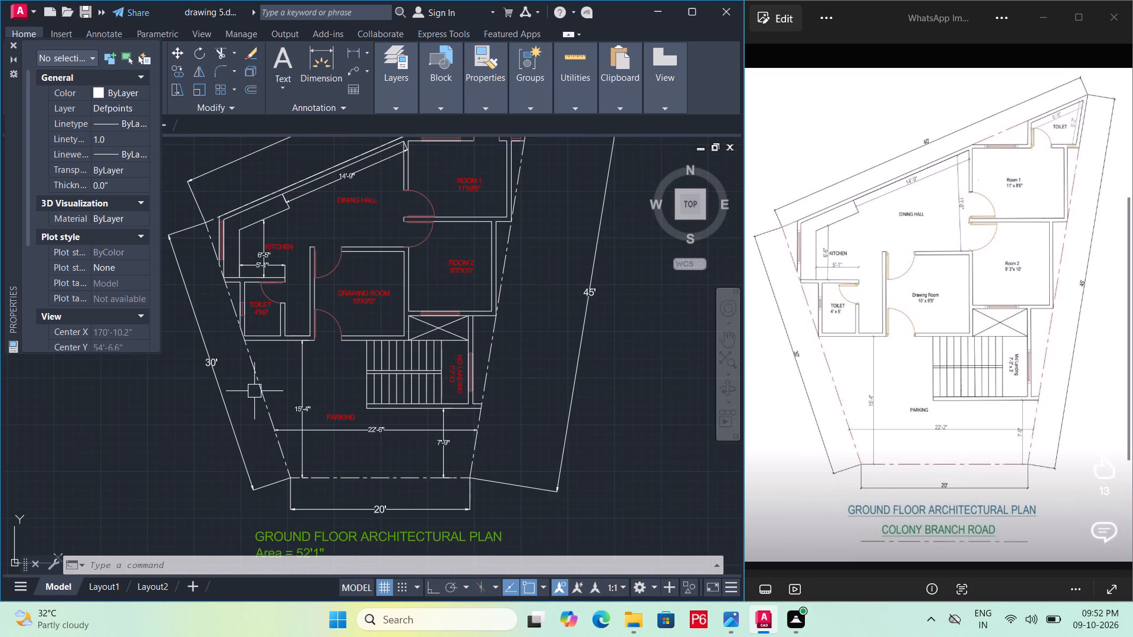
pyautogui.click(254, 391)
pyautogui.click(353, 477)
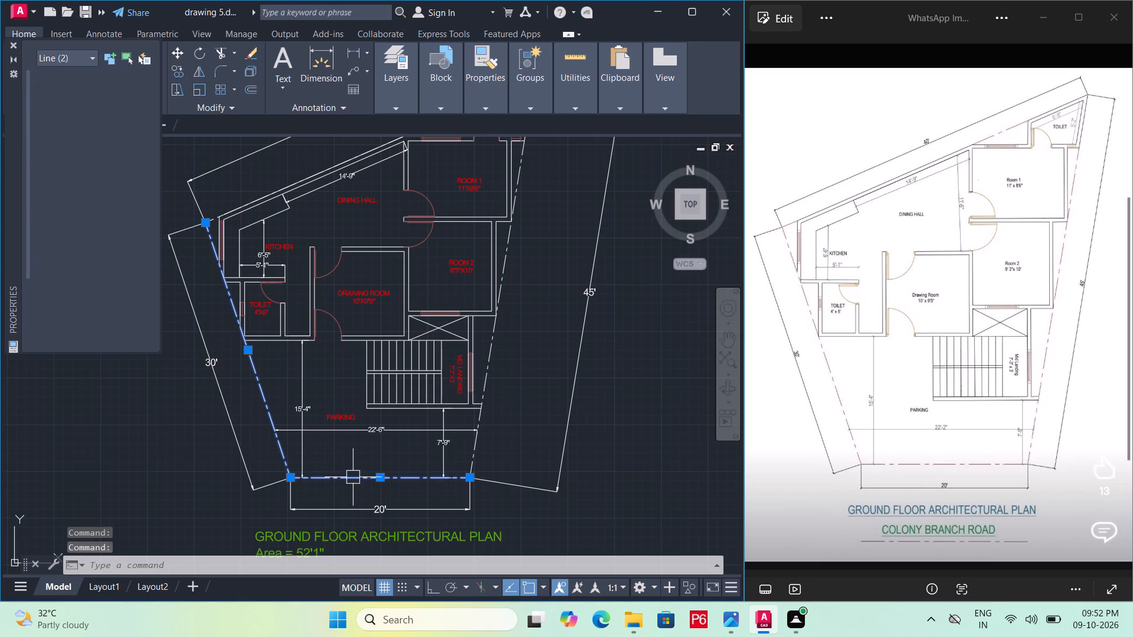
pyautogui.click(472, 450)
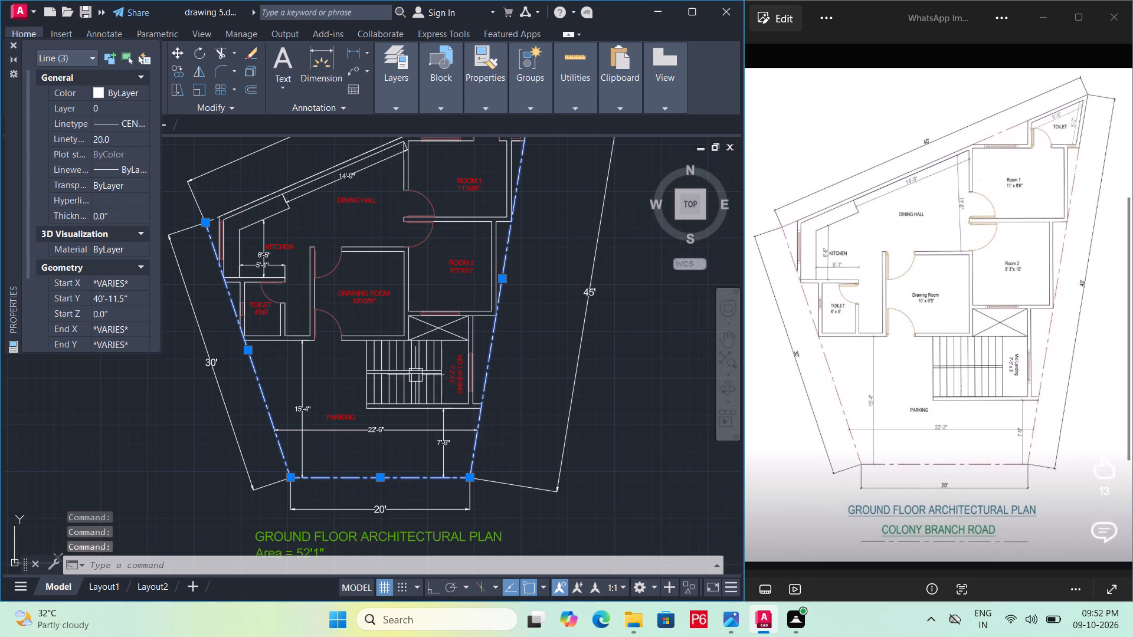
pyautogui.scroll(3, 190, 206)
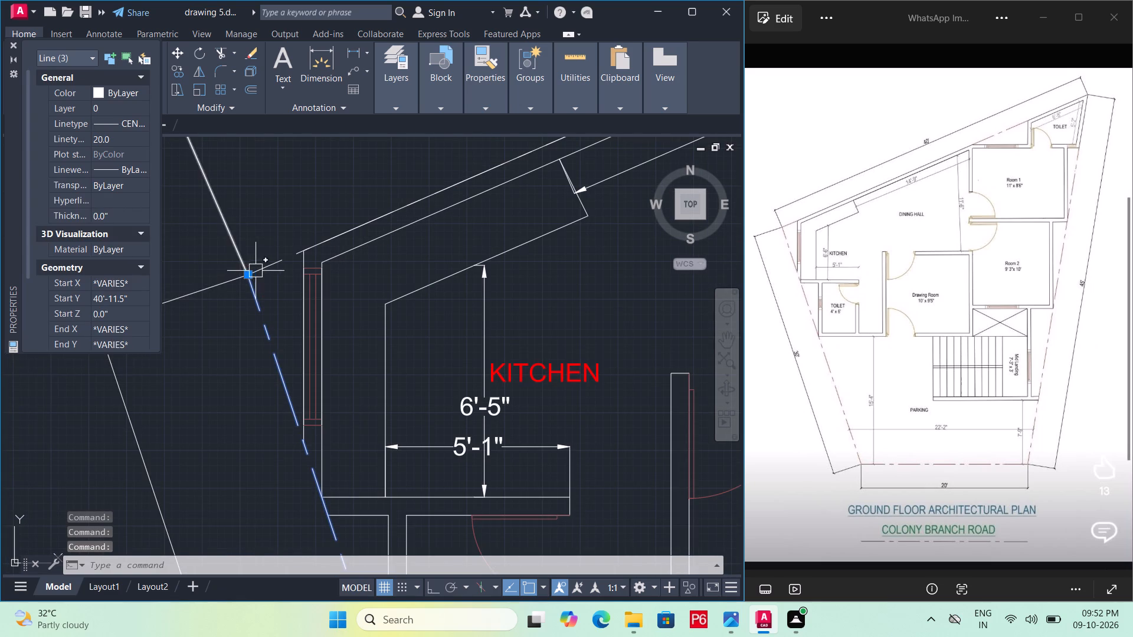
pyautogui.click(265, 264)
pyautogui.scroll(-3, 221, 264)
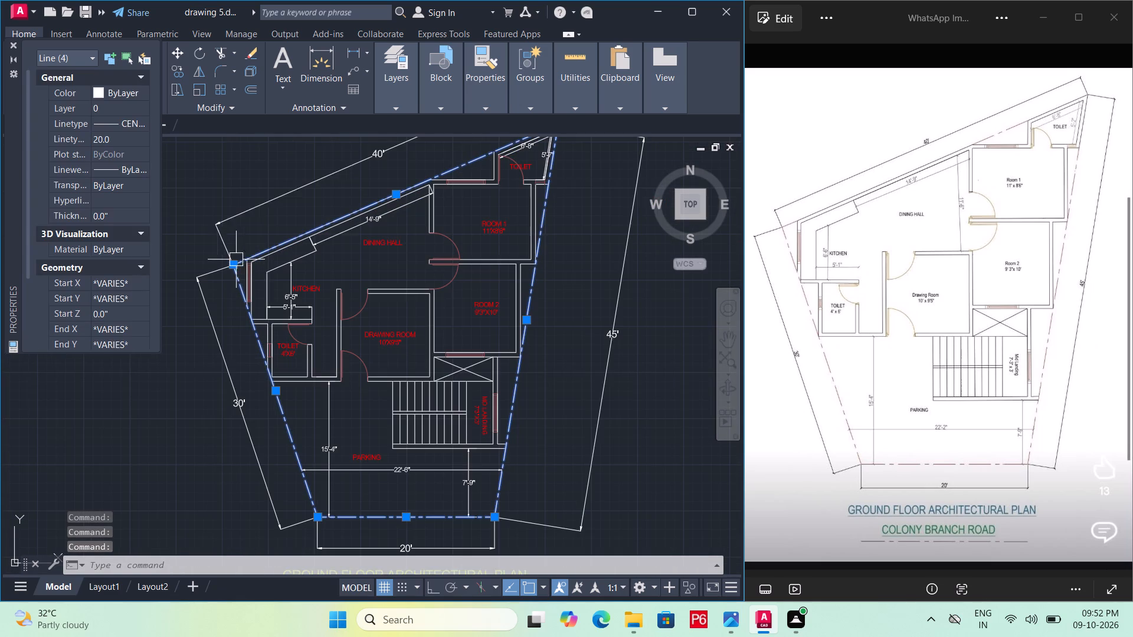
pyautogui.click(397, 103)
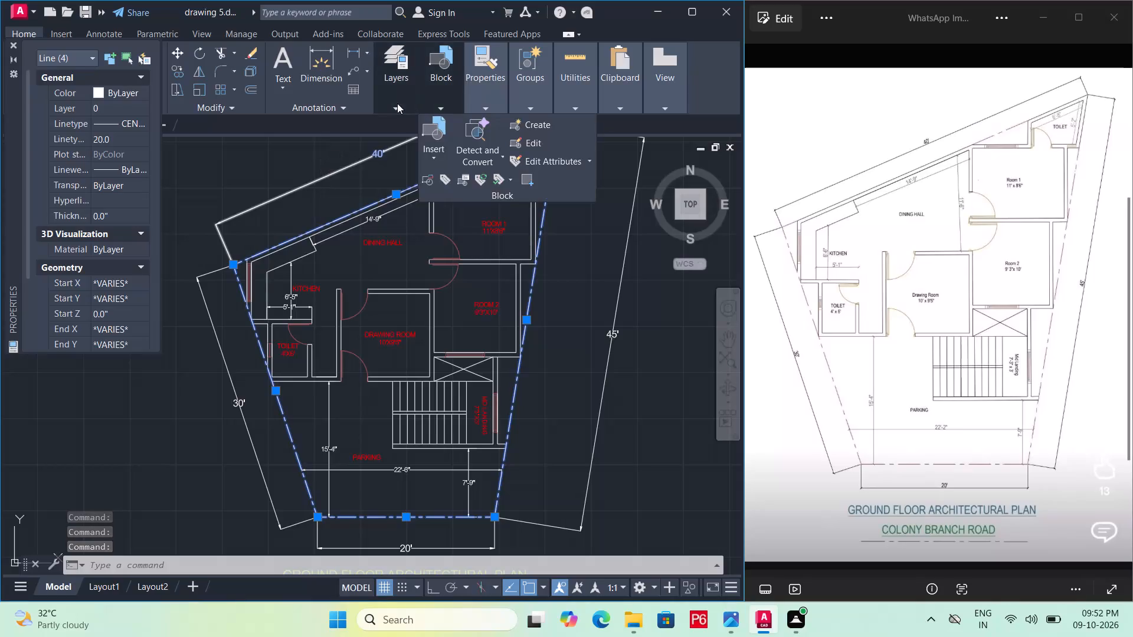
pyautogui.click(487, 123)
pyautogui.click(493, 176)
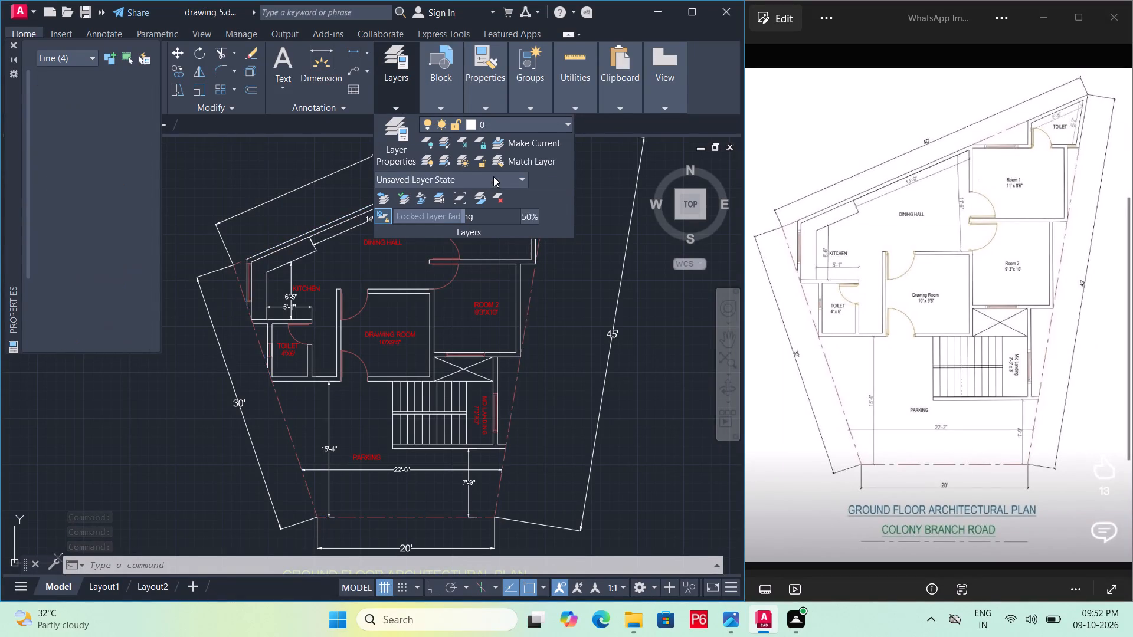
pyautogui.press('Escape')
pyautogui.hotkey('ctrl', 's')
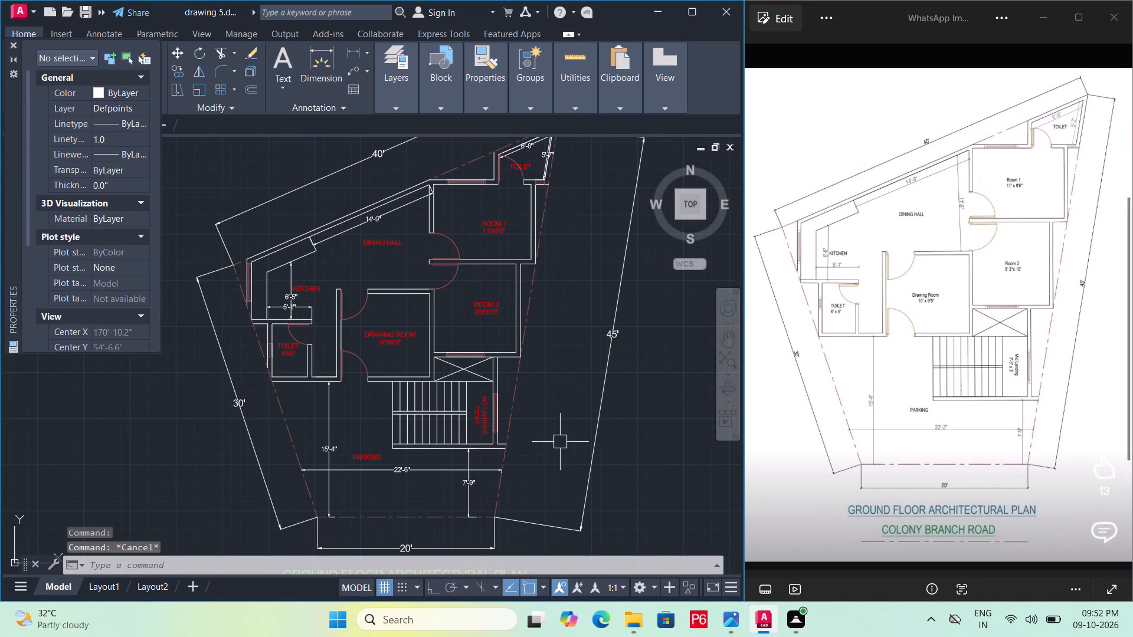
pyautogui.hotkey('ctrl', 's')
pyautogui.hotkey('ctrl', 's')
pyautogui.hotkey('ctrl', 's')
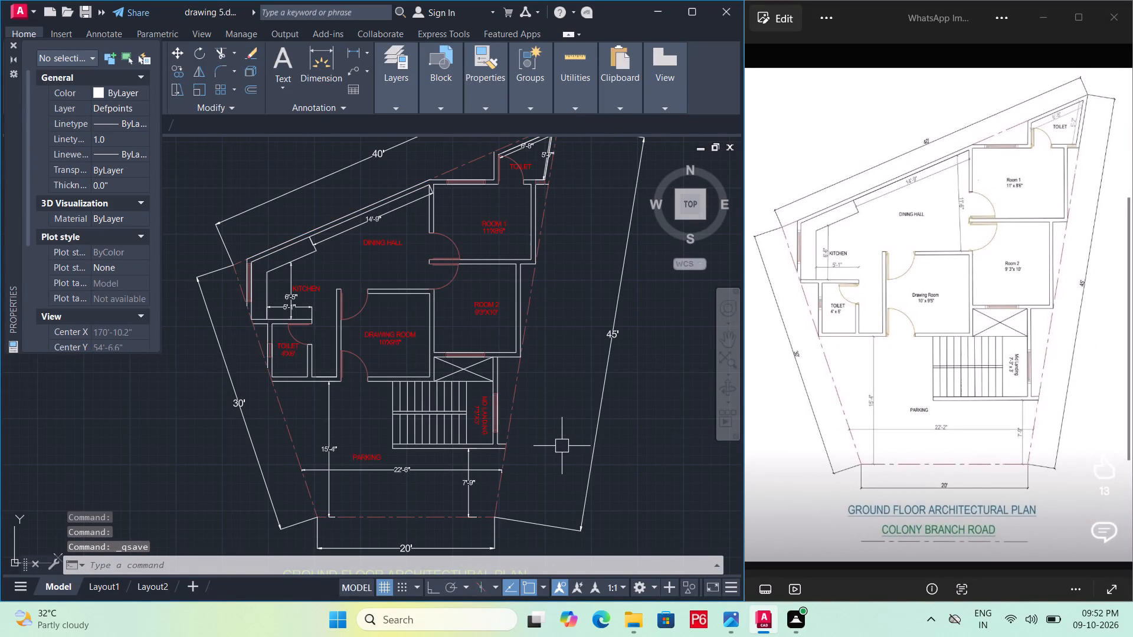
# Close the Properties palette and save the drawing with the whole ground floor plan in view.
pyautogui.scroll(-1, 565, 438)
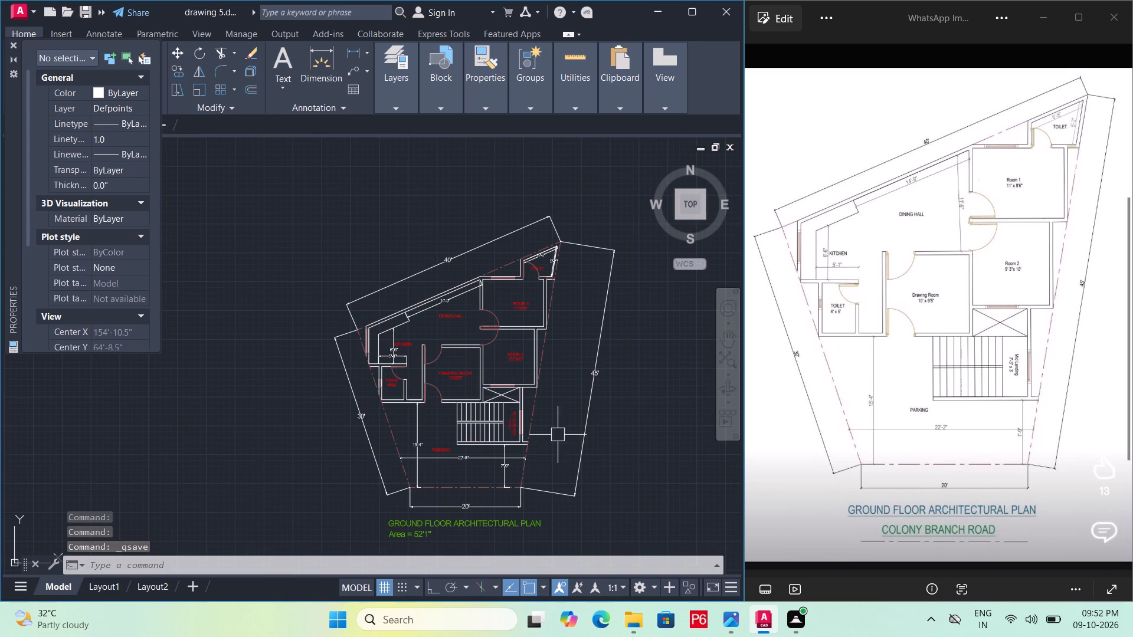
pyautogui.scroll(1, 546, 431)
pyautogui.middleClick(545, 398)
pyautogui.scroll(-1, 535, 371)
pyautogui.moveTo(513, 372); pyautogui.dragTo(506, 370, button='middle')
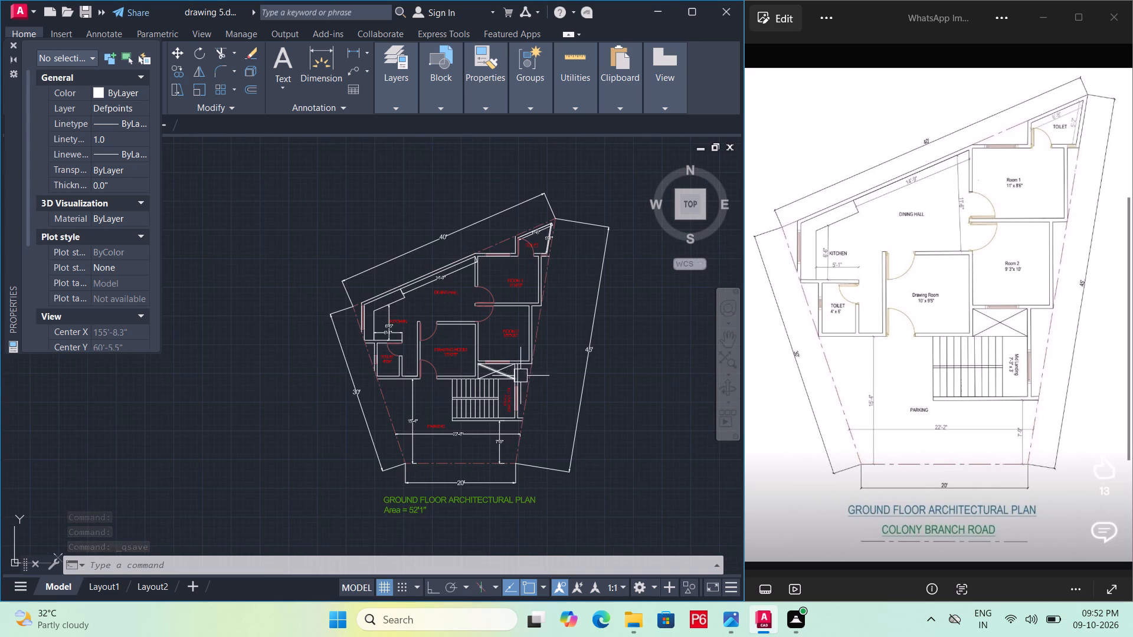
pyautogui.moveTo(506, 370); pyautogui.dragTo(442, 361, button='middle')
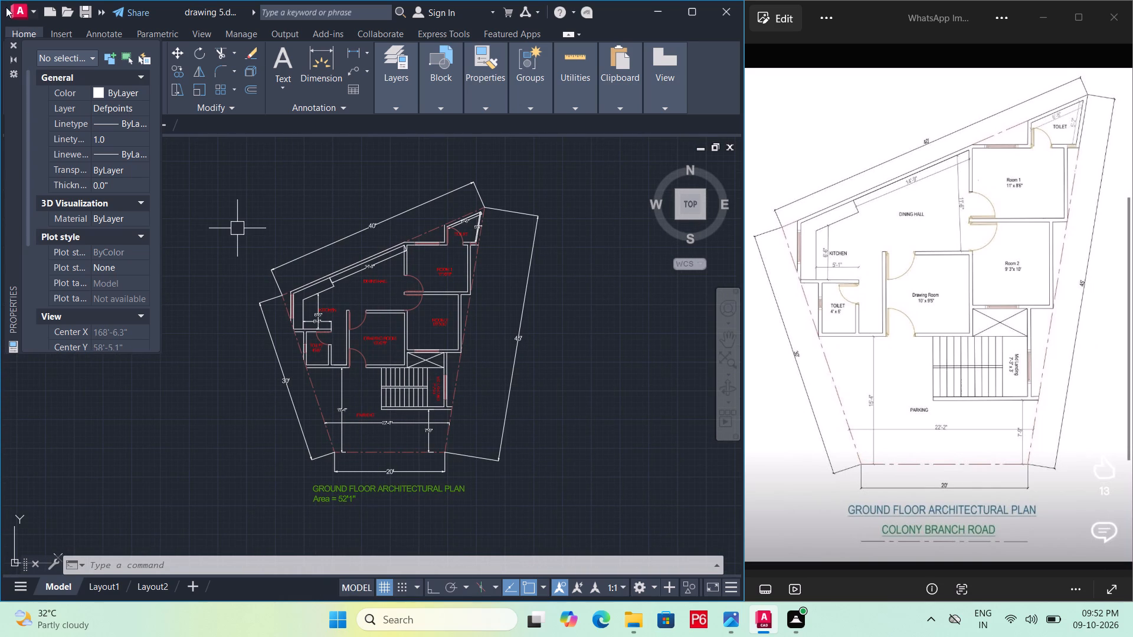
pyautogui.click(14, 45)
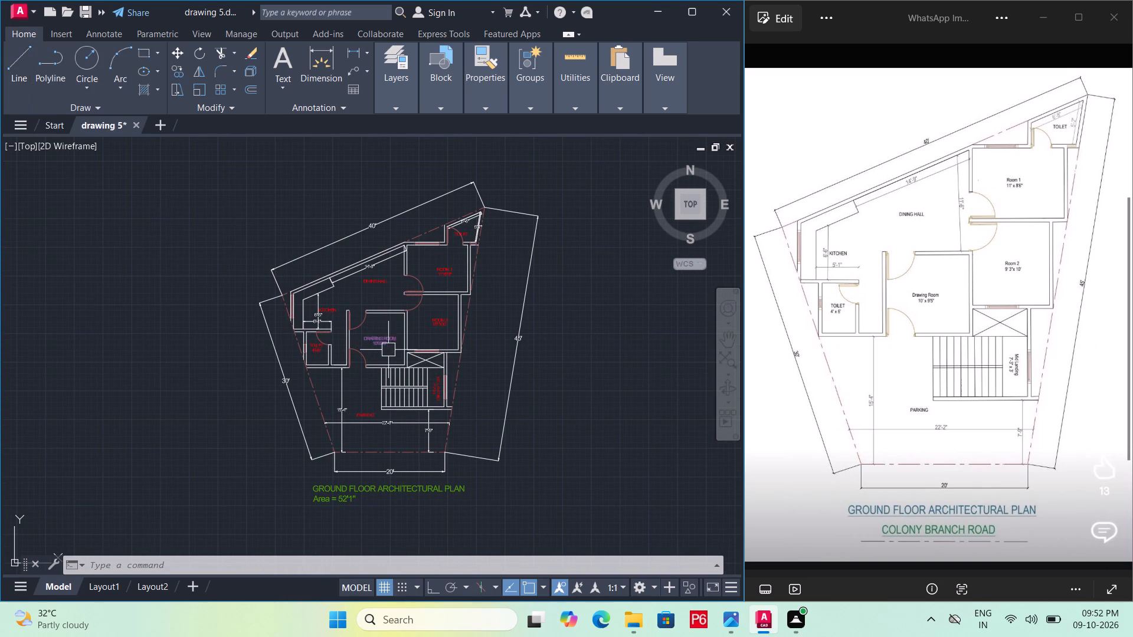
pyautogui.hotkey('ctrl', 's')
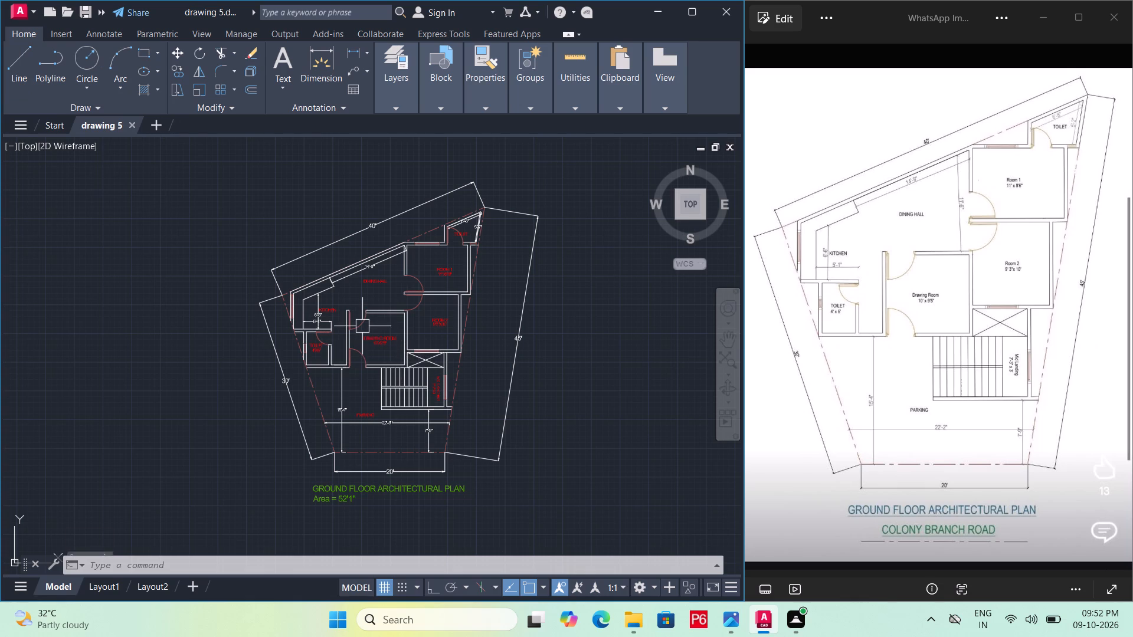
pyautogui.hotkey('ctrl', 's')
pyautogui.hotkey('ctrl', 's')
pyautogui.hotkey('ctrl', 's')
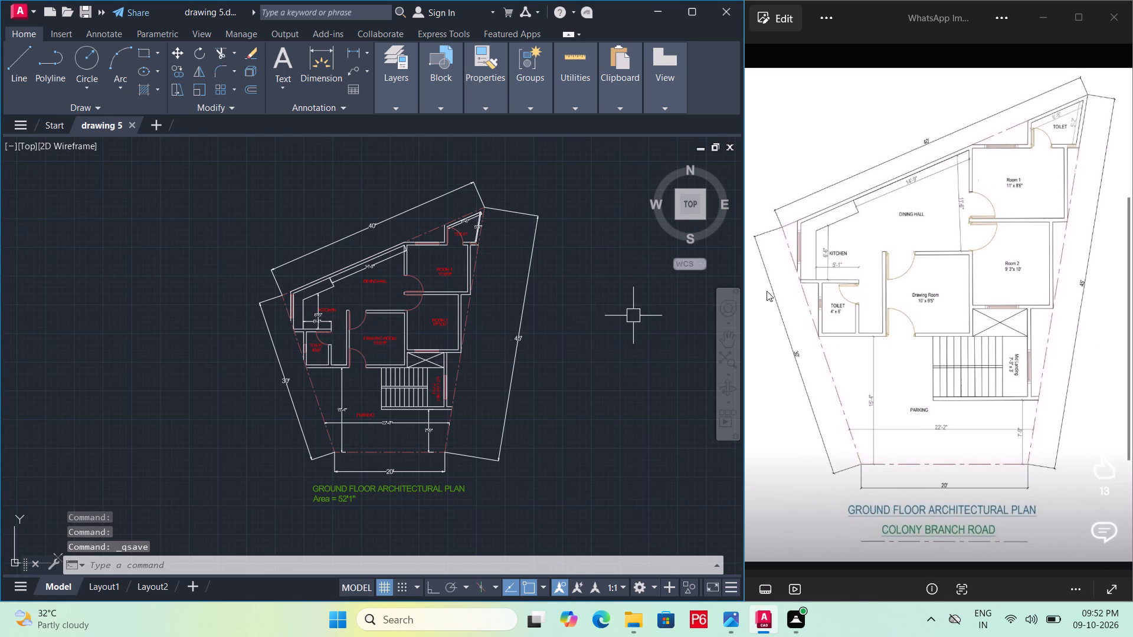
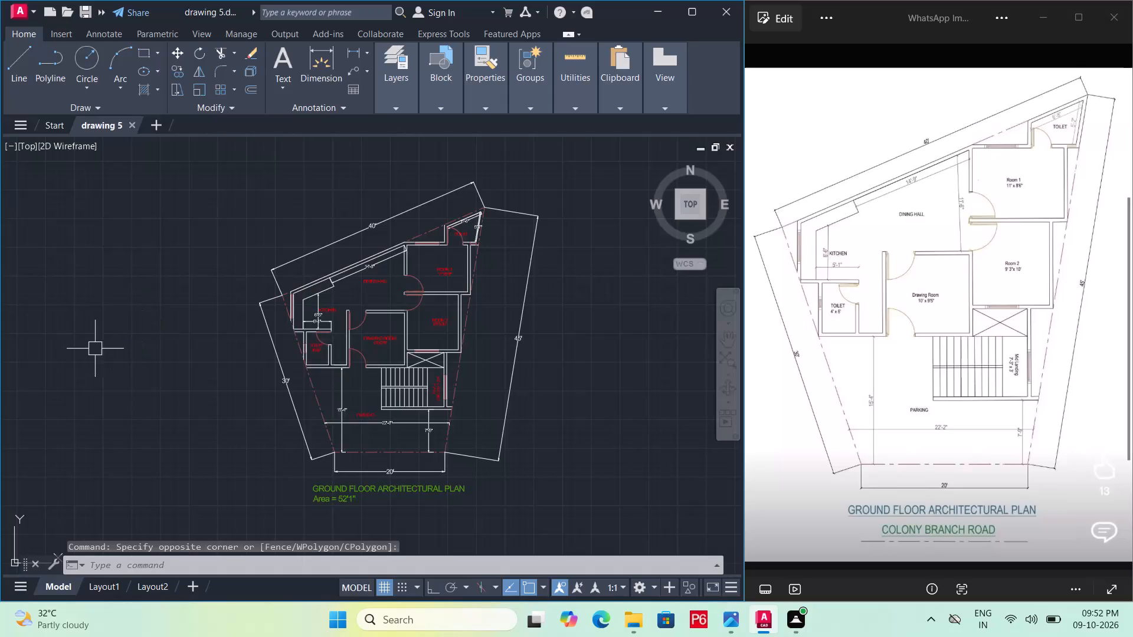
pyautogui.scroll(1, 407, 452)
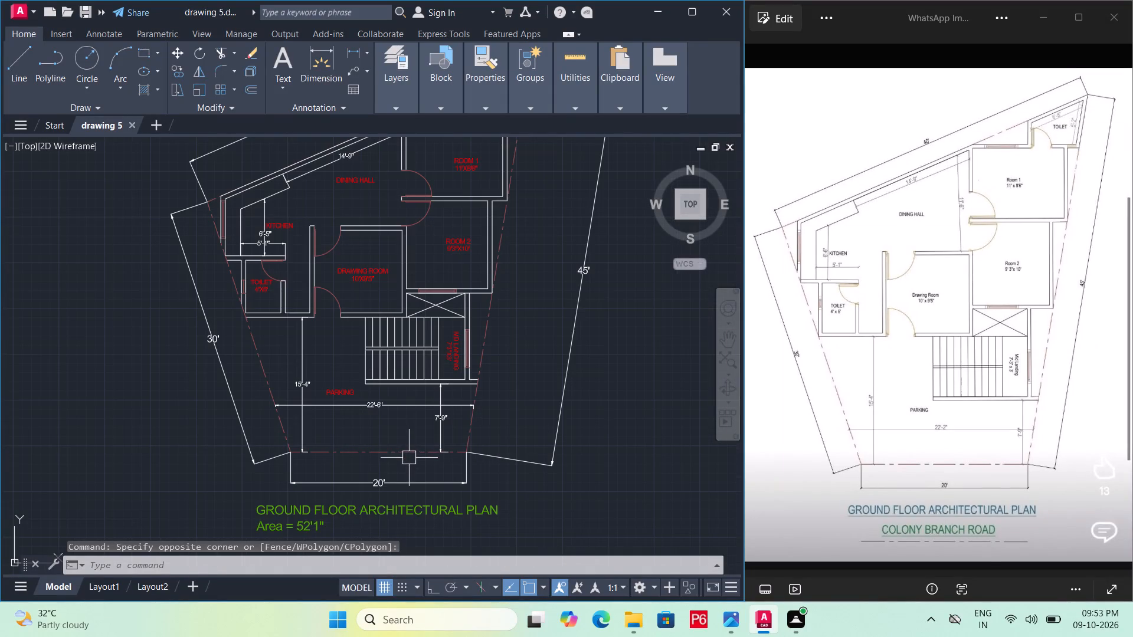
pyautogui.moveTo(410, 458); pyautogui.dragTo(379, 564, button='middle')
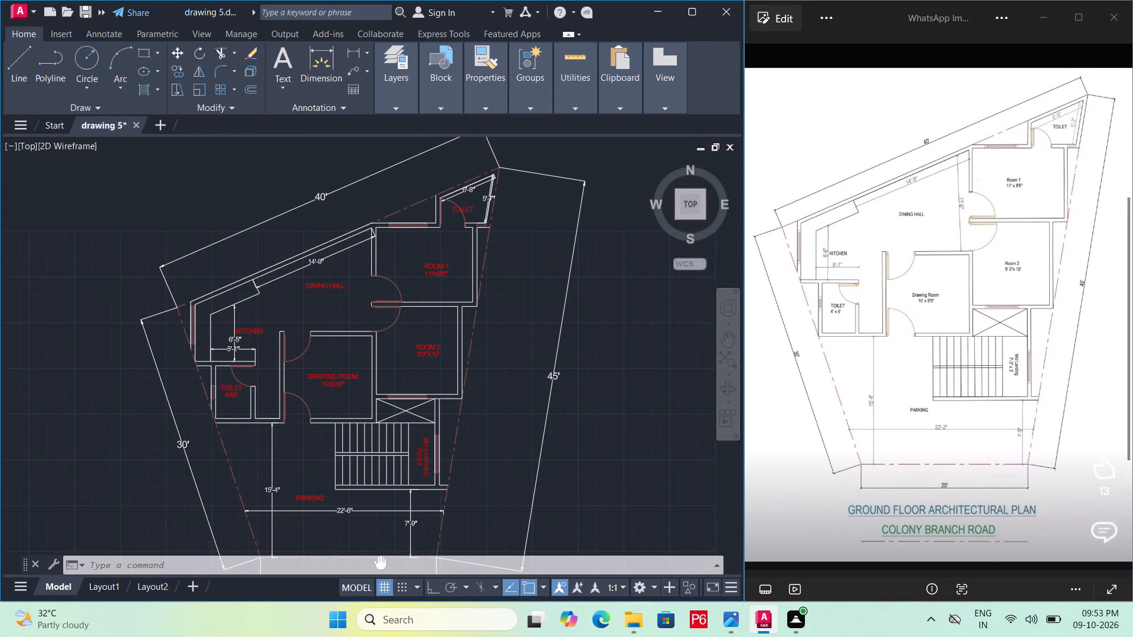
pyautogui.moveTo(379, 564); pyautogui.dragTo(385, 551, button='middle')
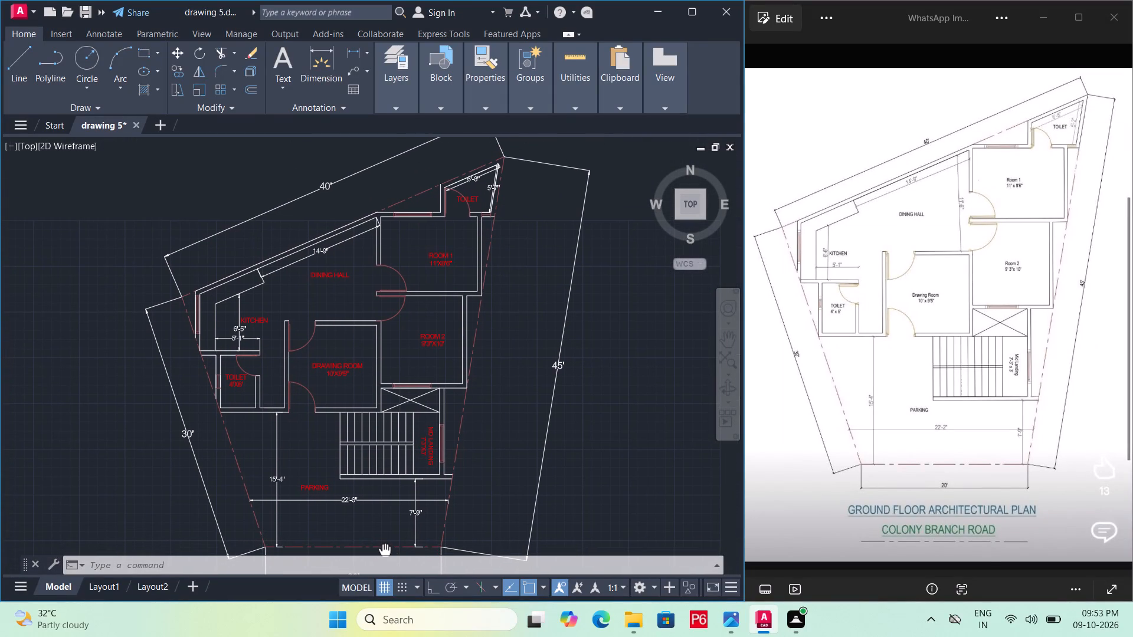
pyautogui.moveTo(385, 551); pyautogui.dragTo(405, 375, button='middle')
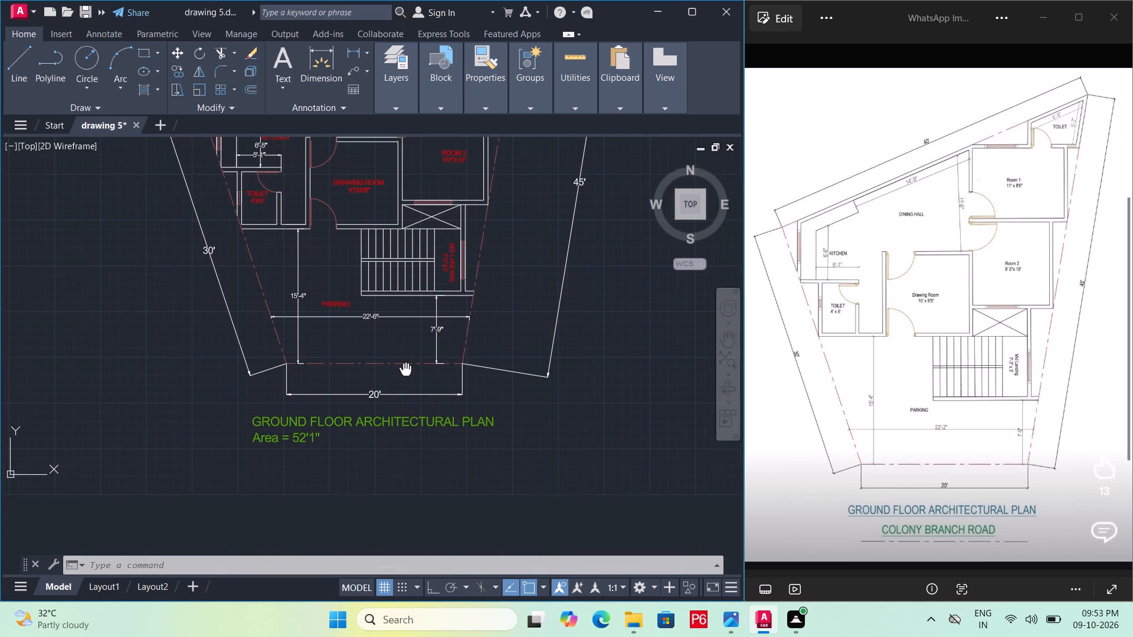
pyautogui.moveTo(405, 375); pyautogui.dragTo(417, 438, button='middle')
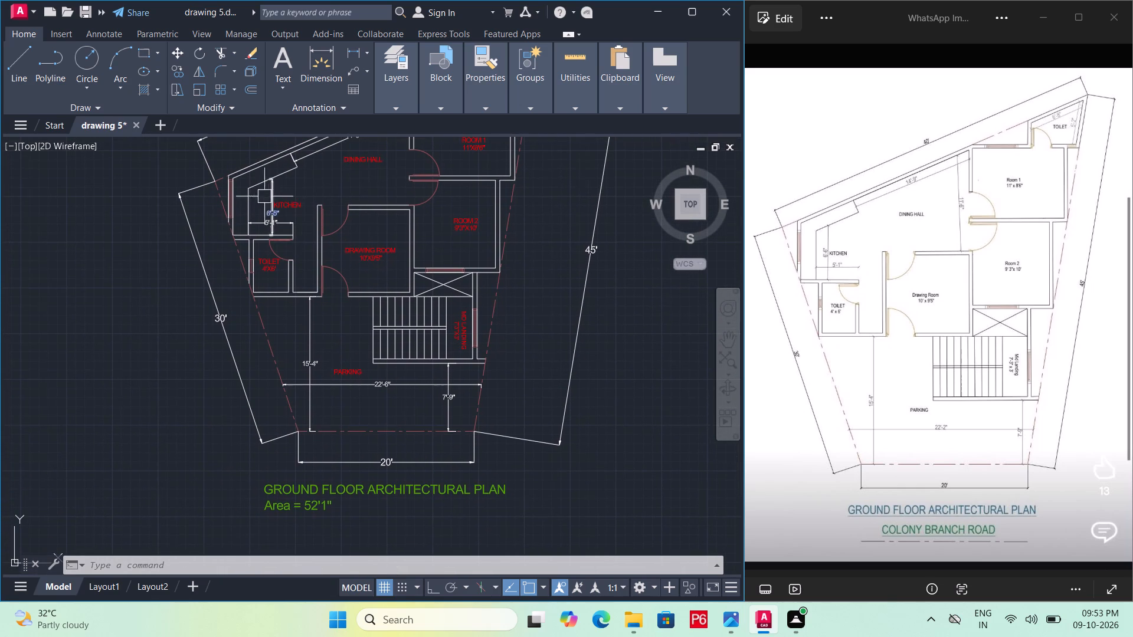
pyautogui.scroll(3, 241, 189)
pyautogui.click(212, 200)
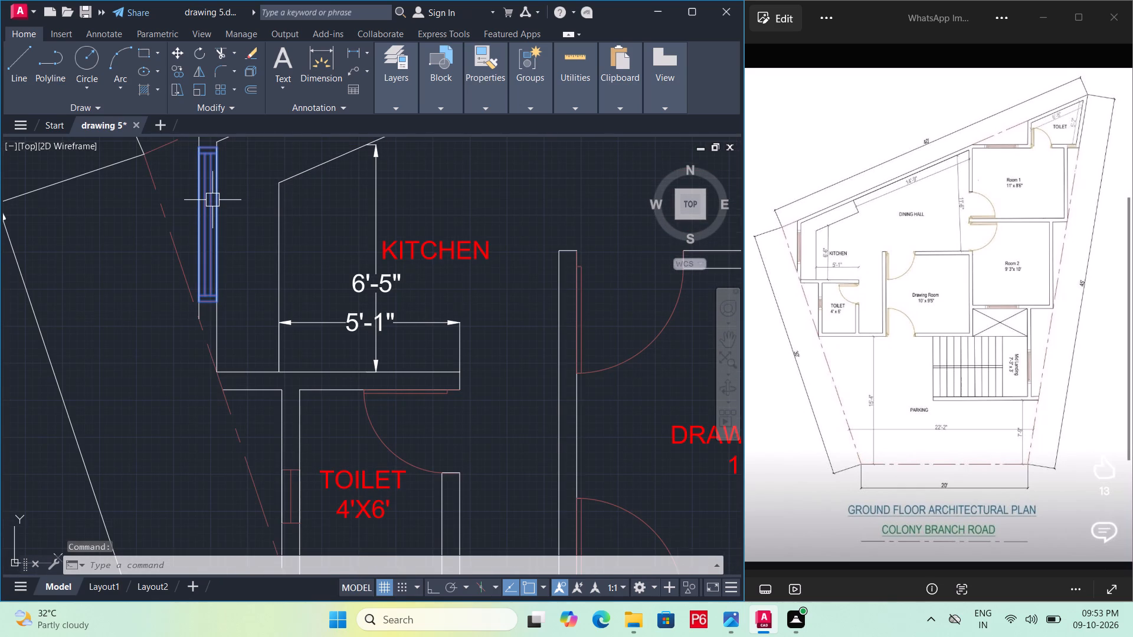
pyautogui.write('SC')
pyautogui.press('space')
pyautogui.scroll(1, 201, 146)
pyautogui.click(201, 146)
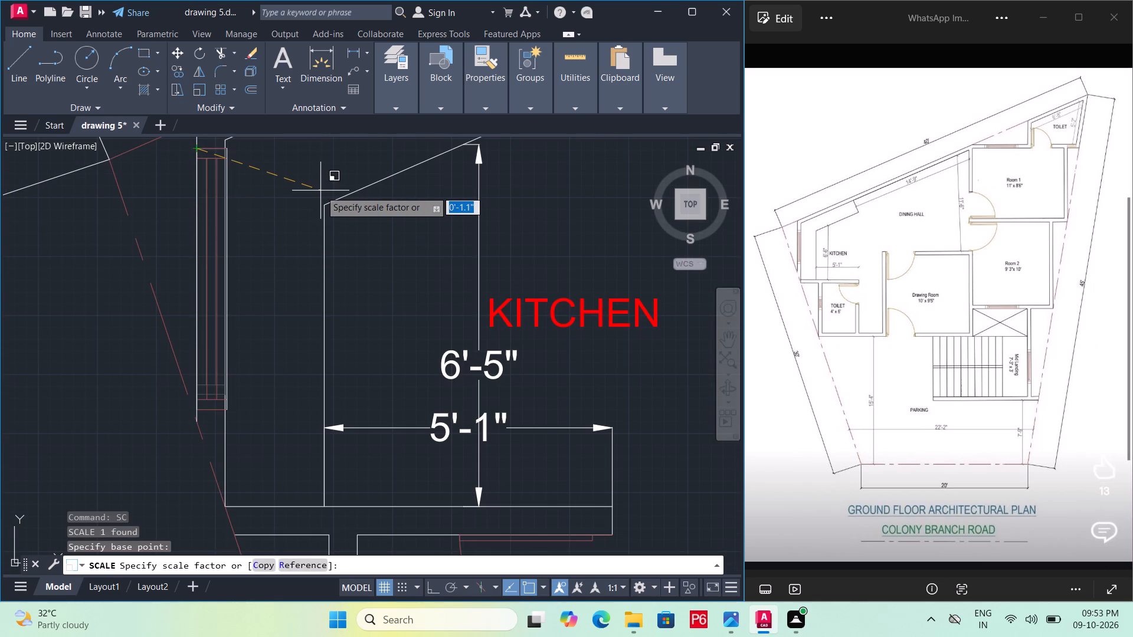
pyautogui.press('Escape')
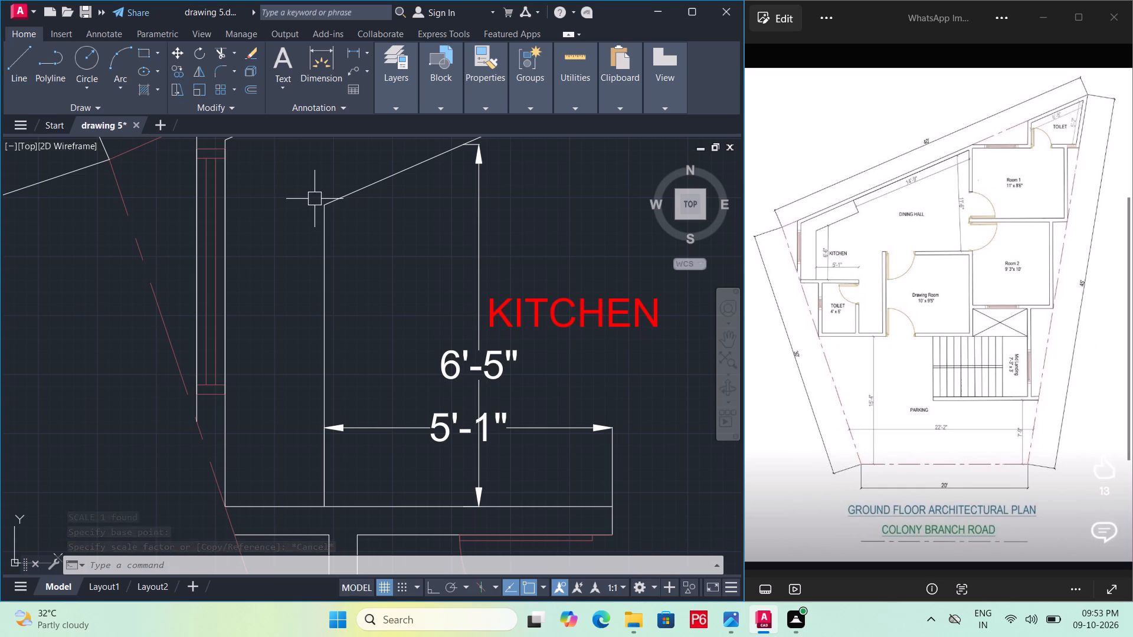
# Save the ground floor plan drawing.
pyautogui.hotkey('ctrl', 's')
pyautogui.hotkey('ctrl', 's')
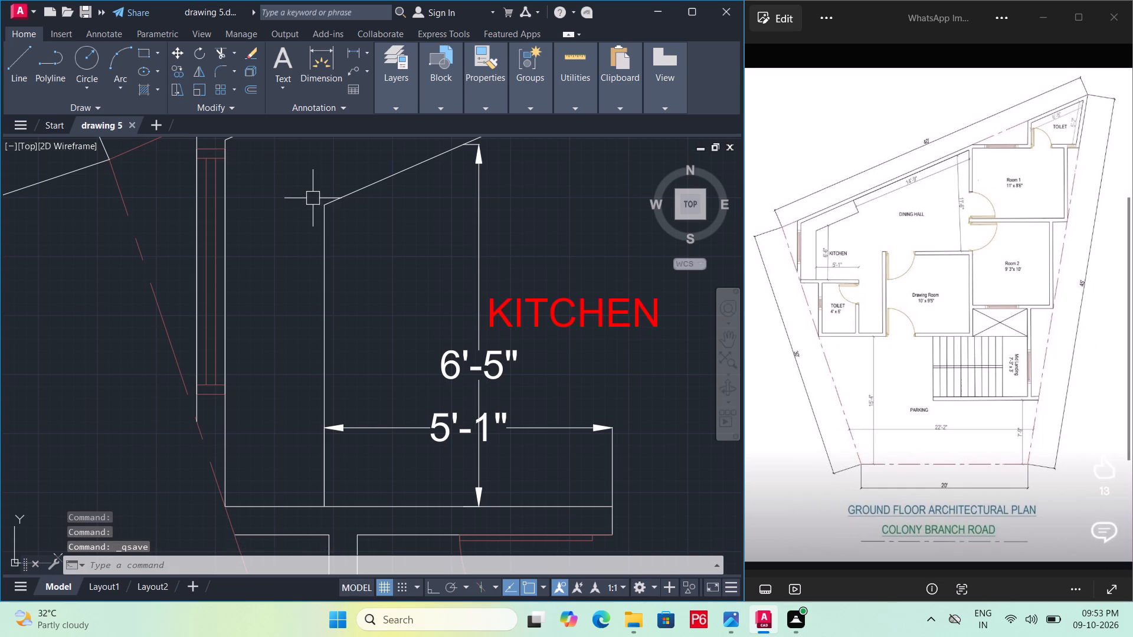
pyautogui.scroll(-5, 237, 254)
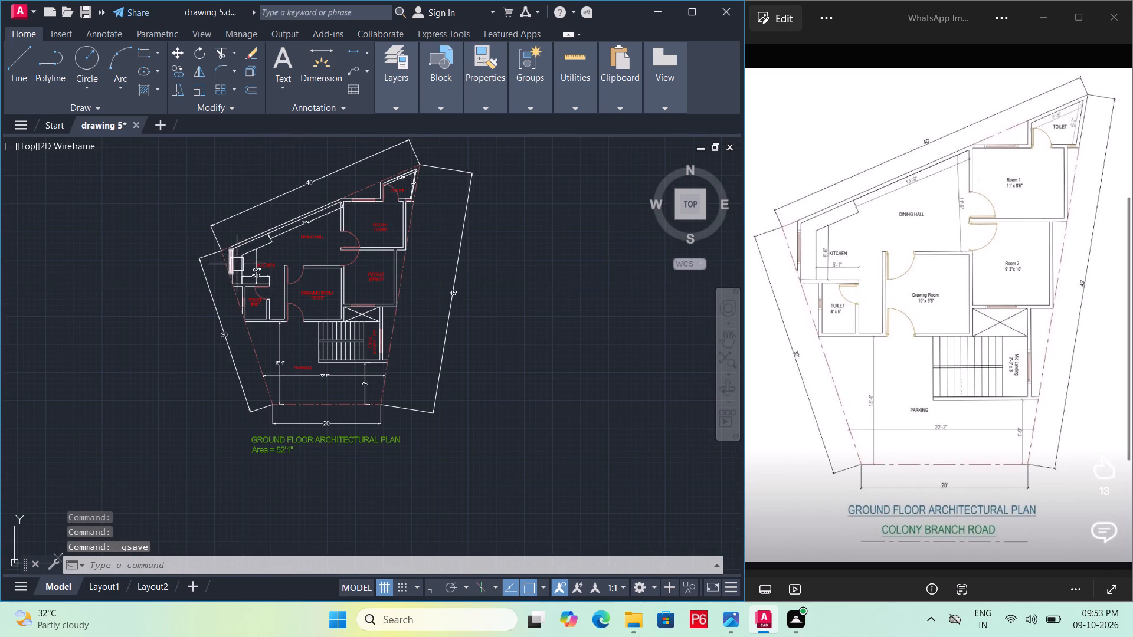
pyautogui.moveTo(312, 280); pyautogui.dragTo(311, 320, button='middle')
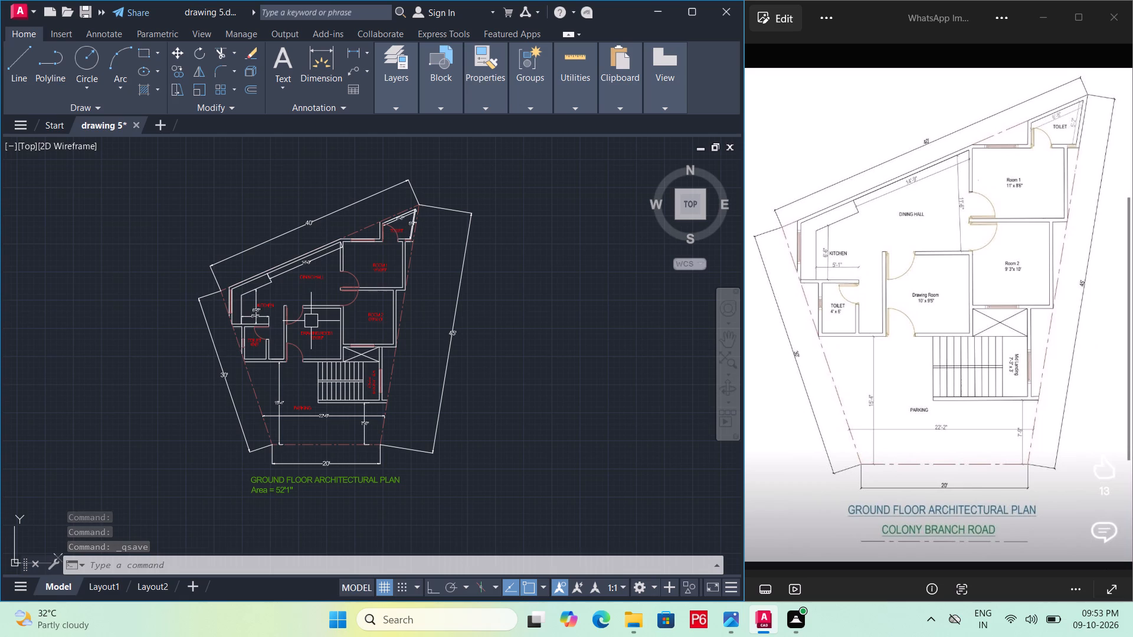
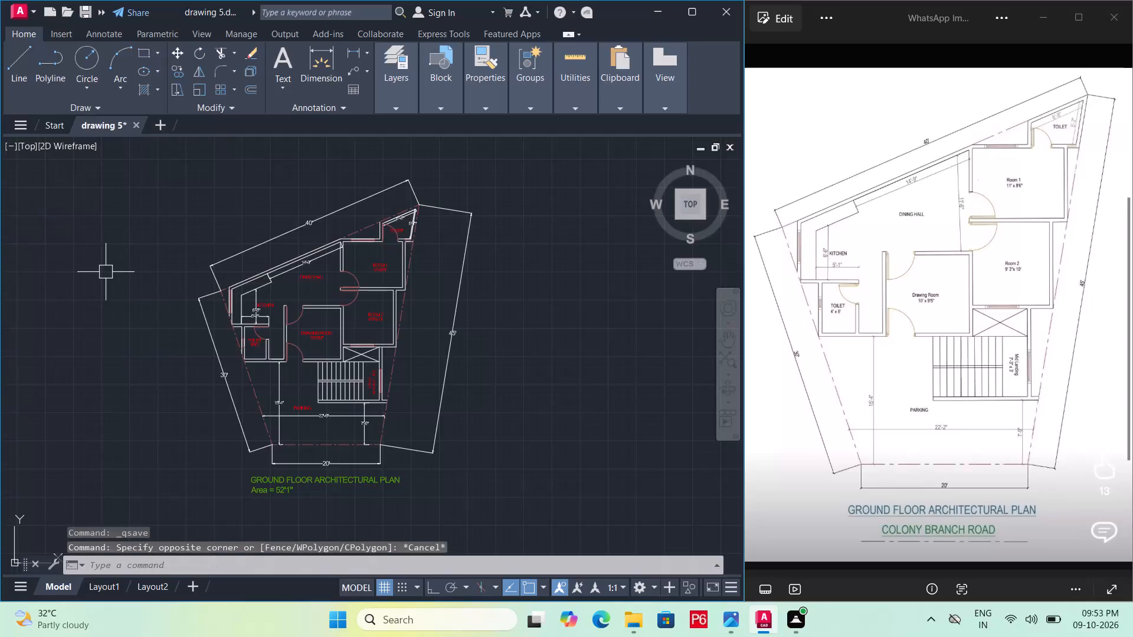
# Save the ground floor plan drawing again.
pyautogui.click(106, 272)
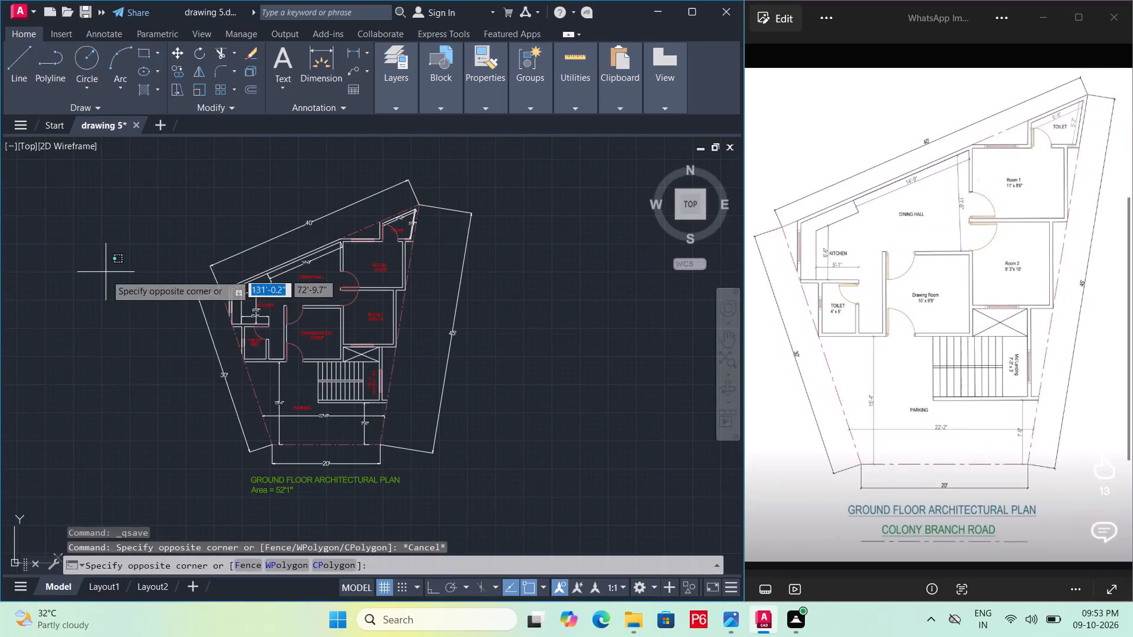
pyautogui.click(119, 375)
pyautogui.hotkey('ctrl', 's')
pyautogui.hotkey('ctrl', 's')
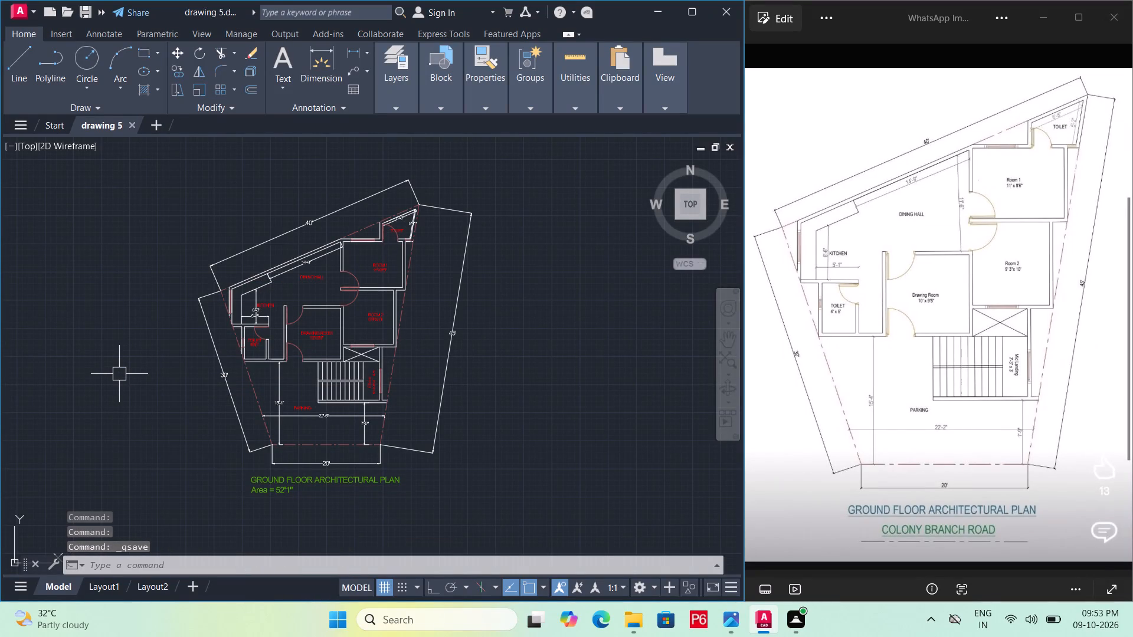
# Start a plot of the model and apply the previous plot's page setup.
pyautogui.press('p')
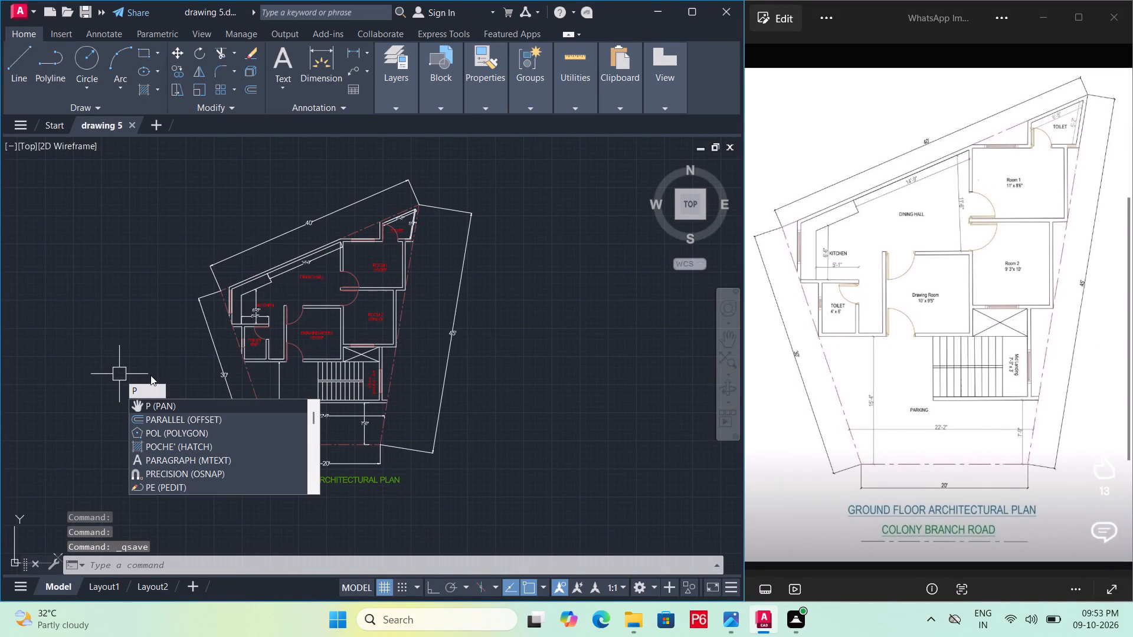
pyautogui.press('Escape')
pyautogui.hotkey('ctrl', 'p')
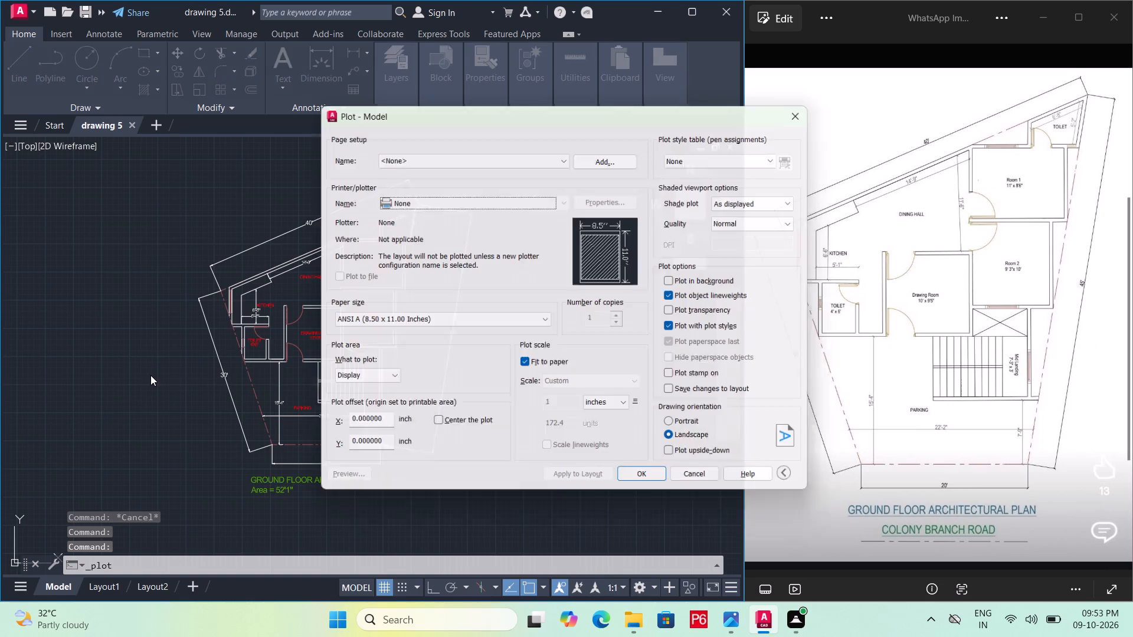
pyautogui.click(489, 152)
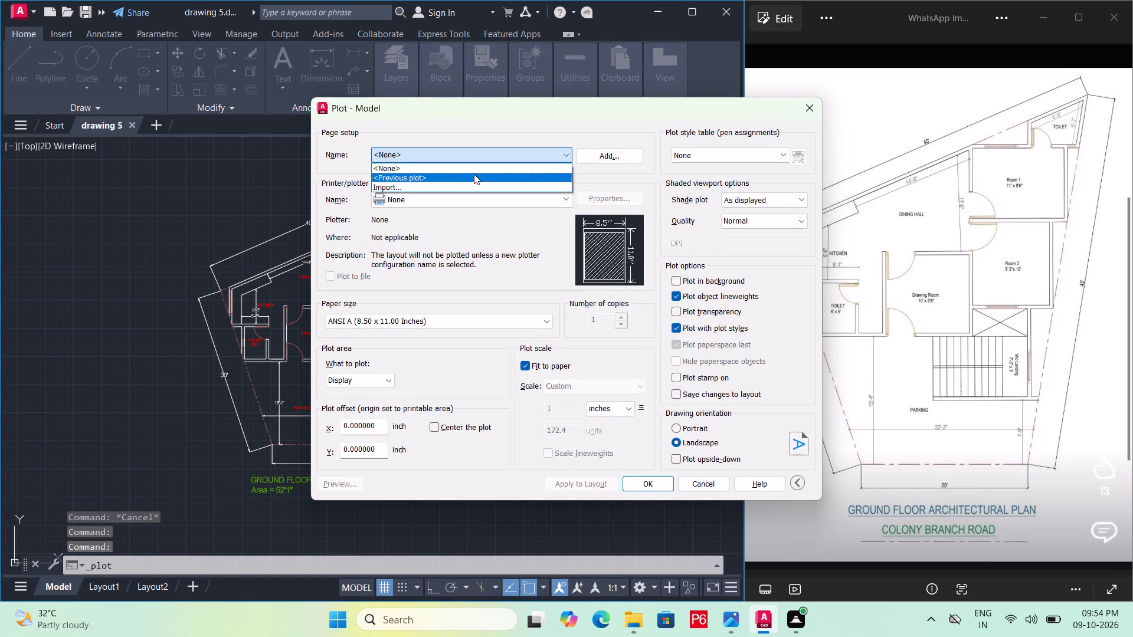
pyautogui.click(471, 176)
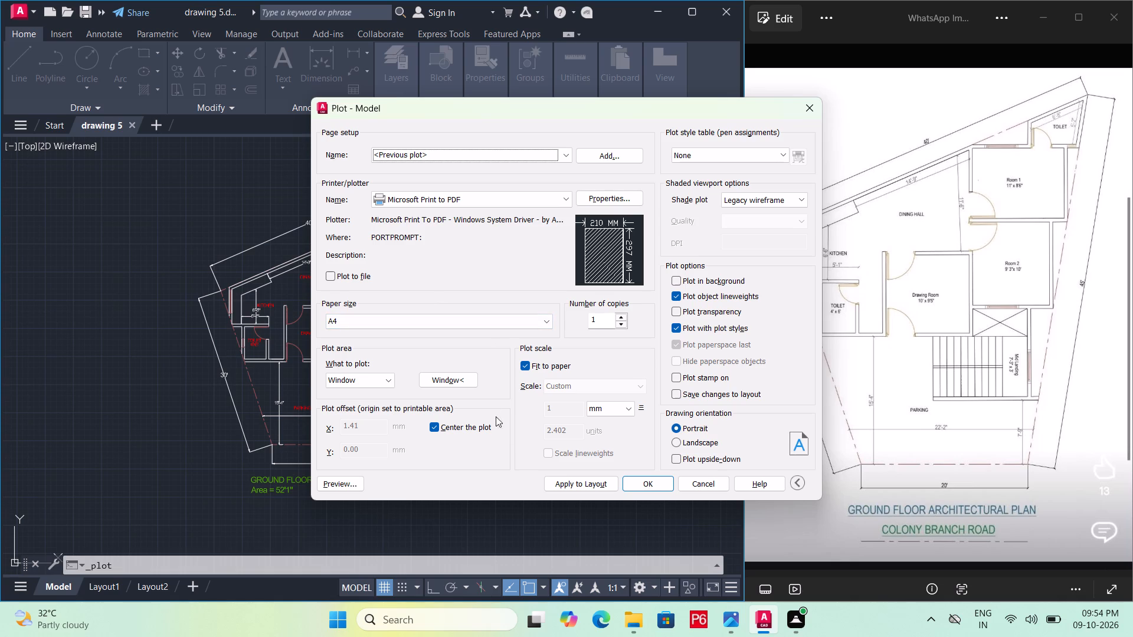
# Set the plot window around the entire plan, including its outer dimensions and title text, and preview the plot.
pyautogui.click(467, 383)
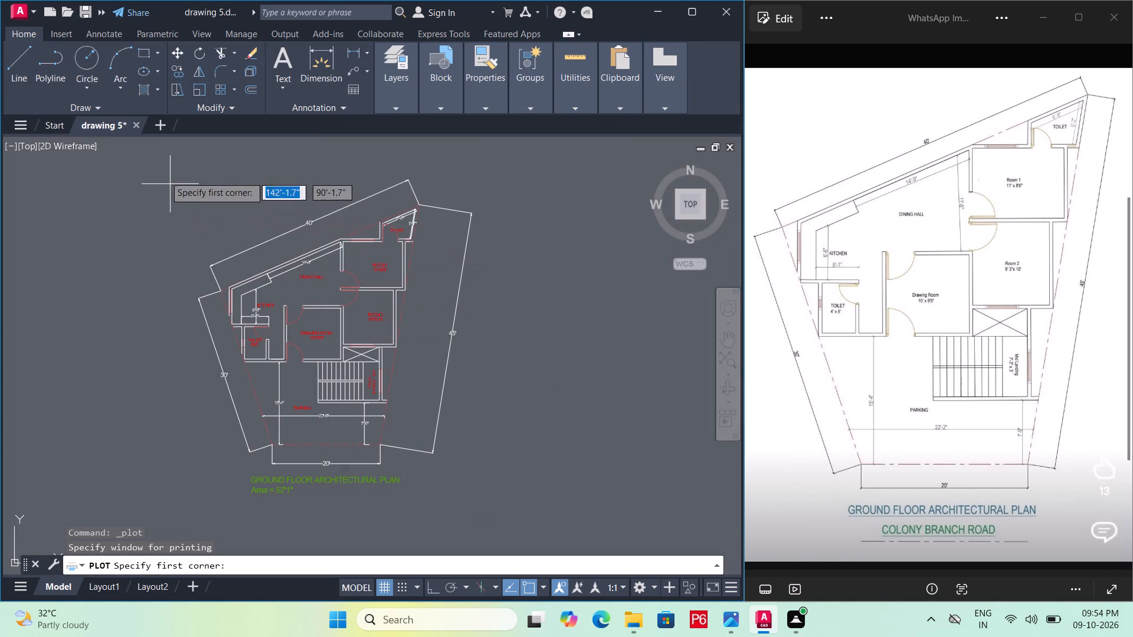
pyautogui.click(169, 173)
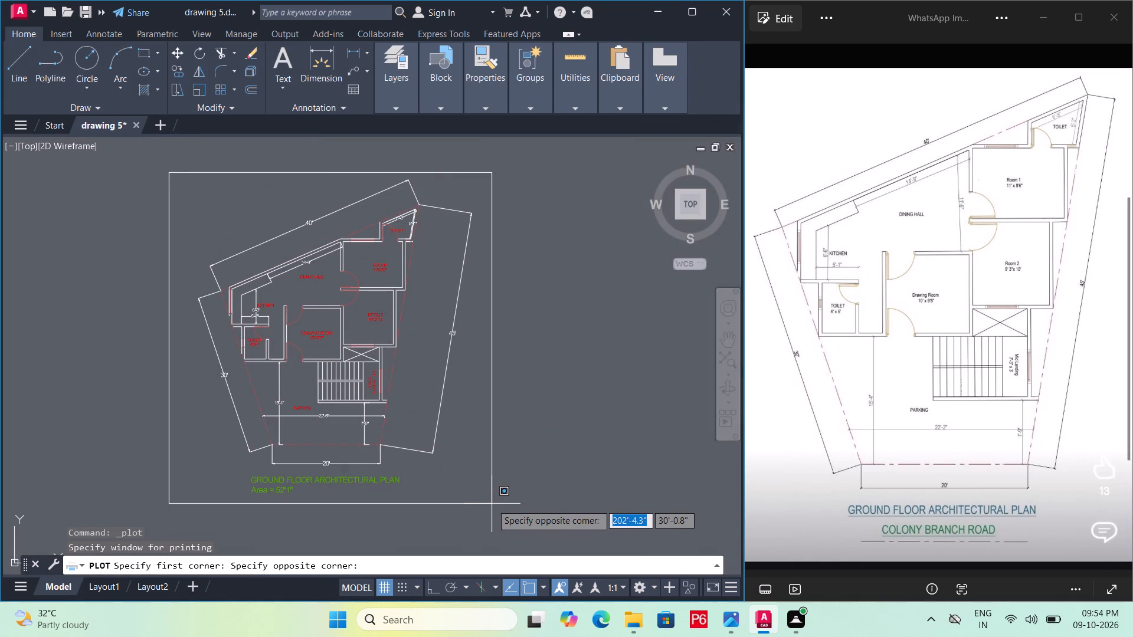
pyautogui.click(492, 504)
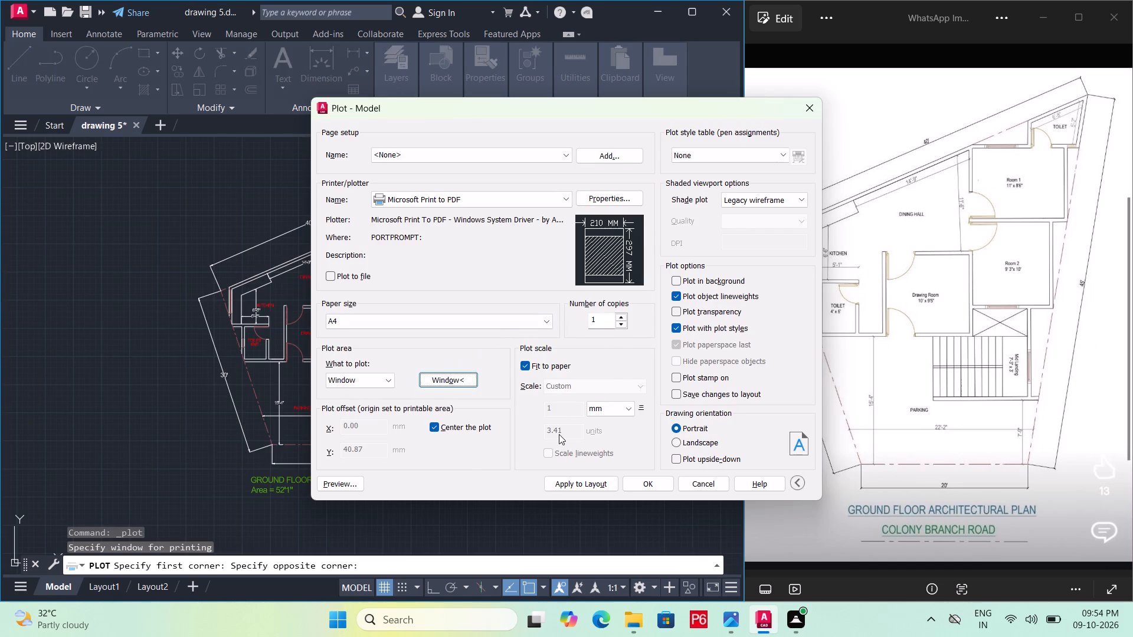
pyautogui.click(358, 484)
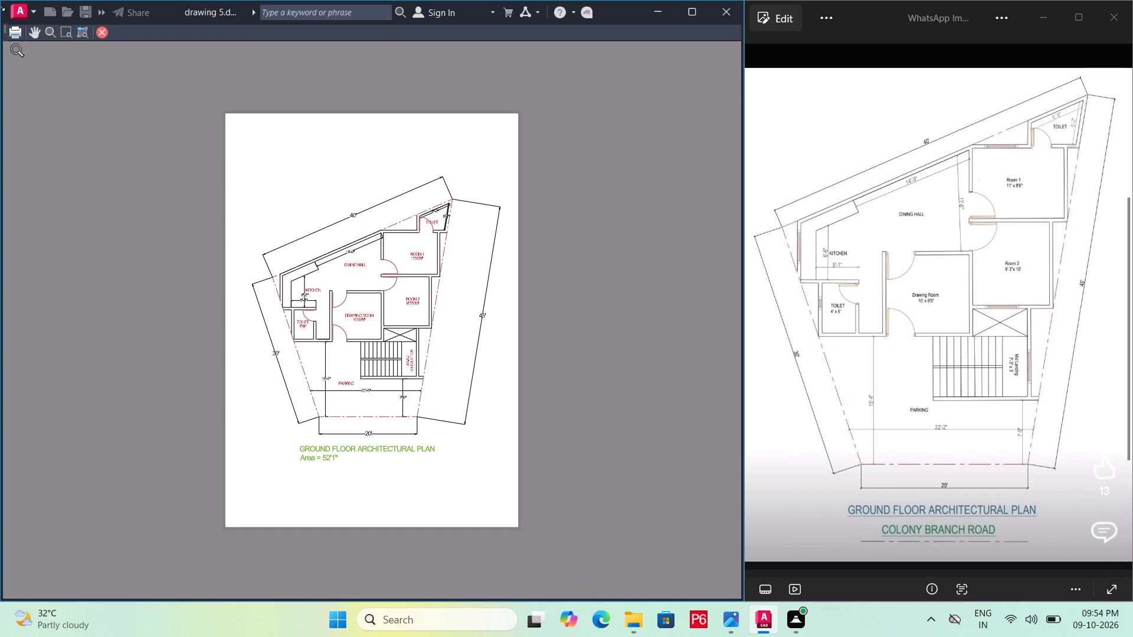
# Plot the previewed sheet to a PDF named DRAWING 5 PDF in the cad folder on the Desktop.
pyautogui.click(12, 31)
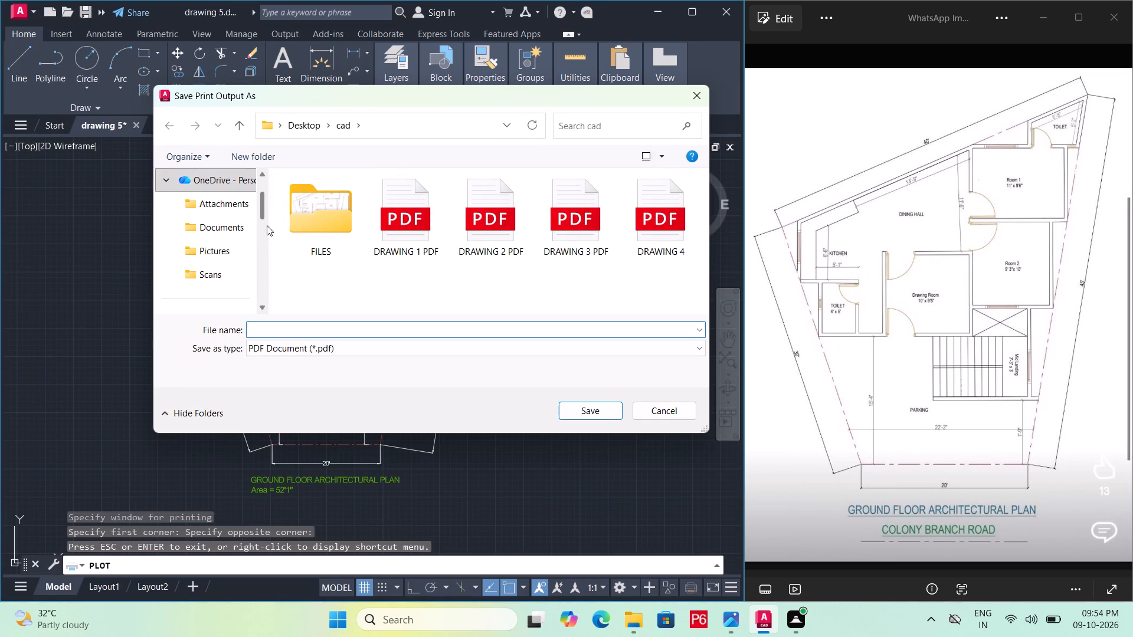
pyautogui.scroll(-2, 217, 261)
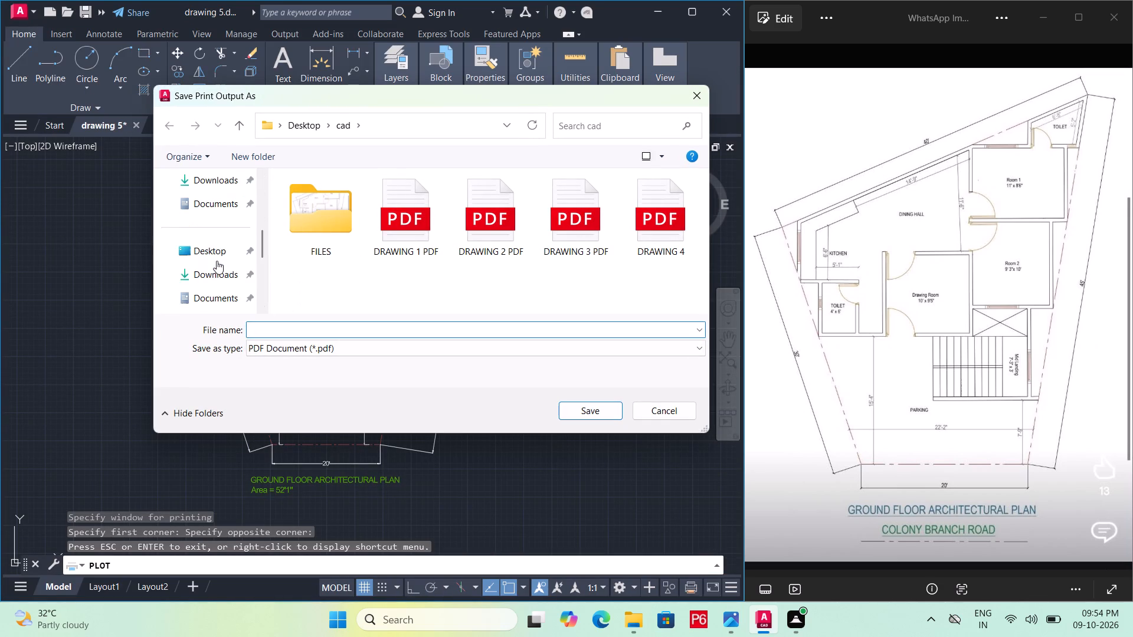
pyautogui.scroll(-2, 217, 260)
pyautogui.click(217, 200)
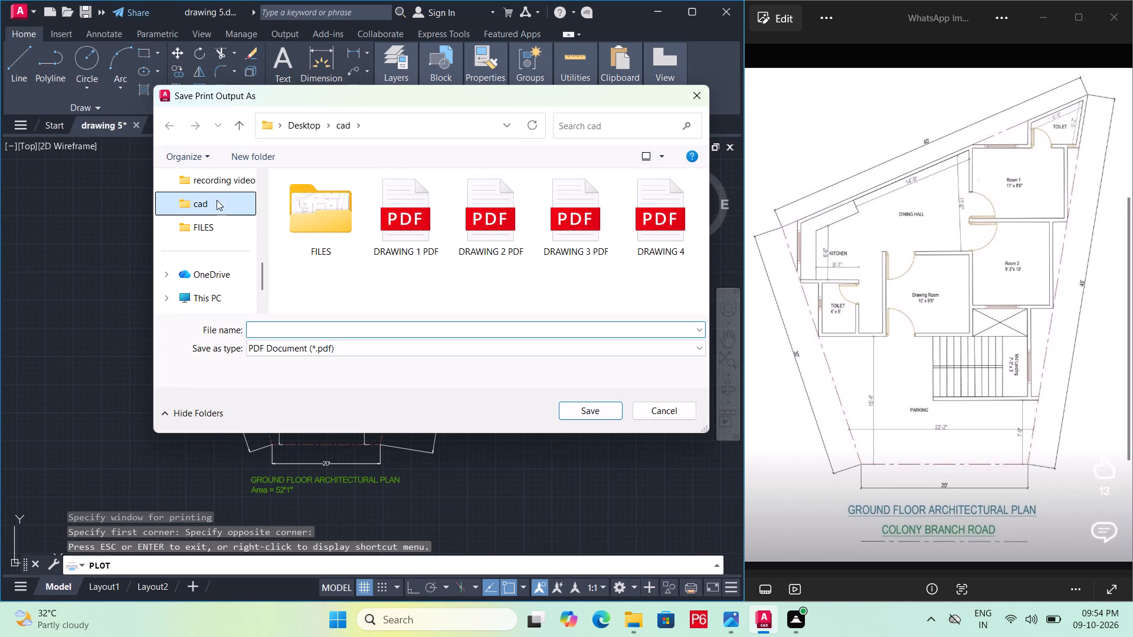
pyautogui.doubleClick(215, 204)
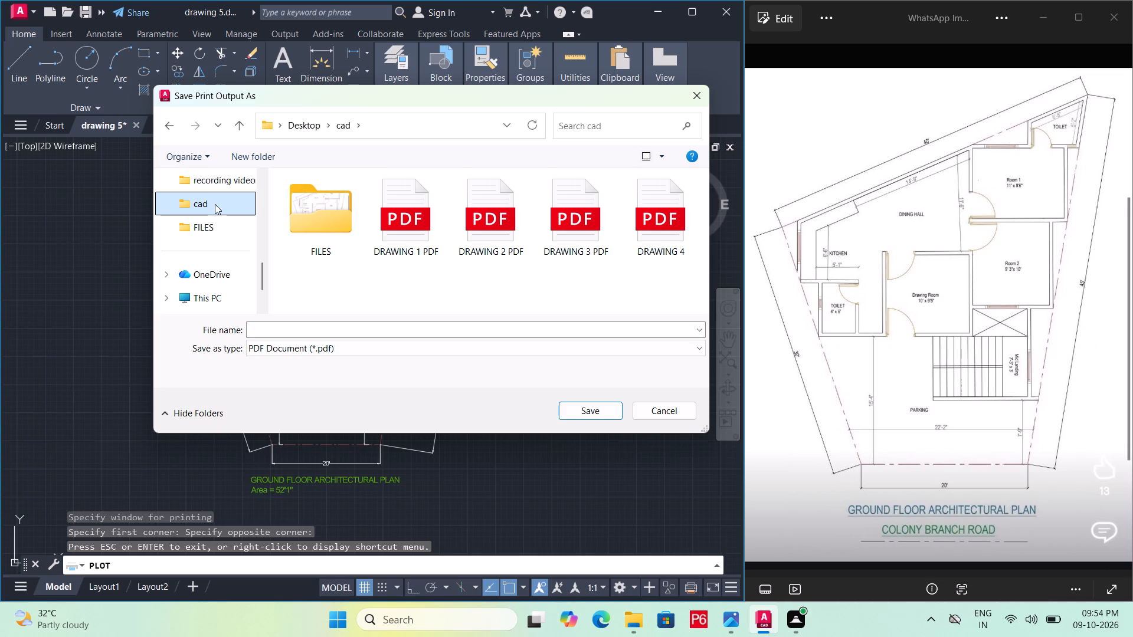
pyautogui.click(316, 329)
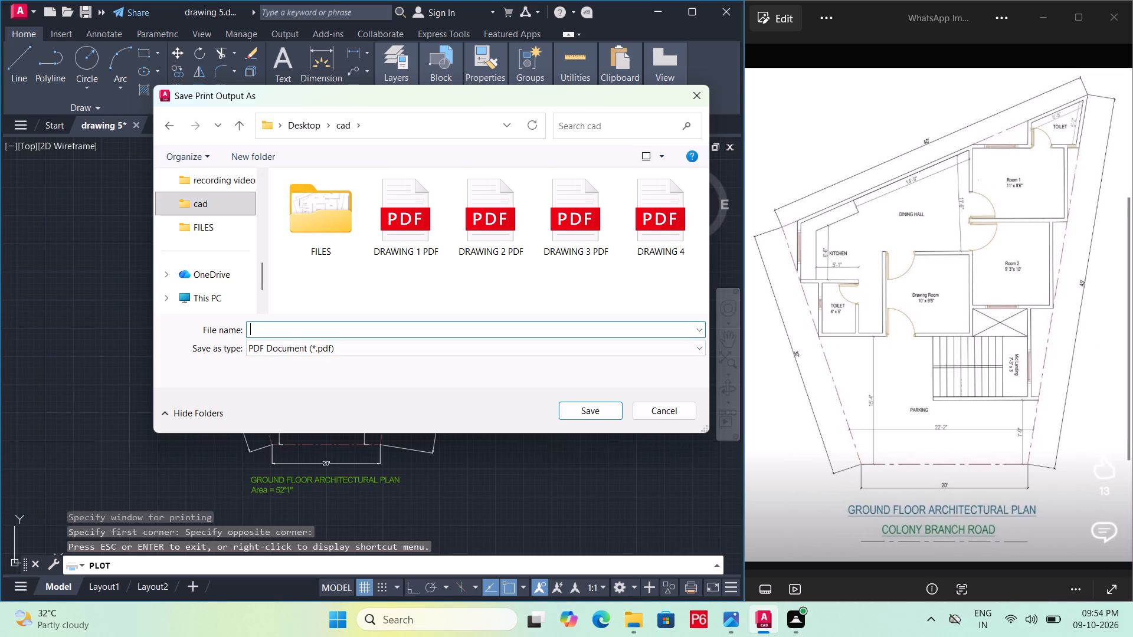
pyautogui.write('DRAWING')
pyautogui.press('space')
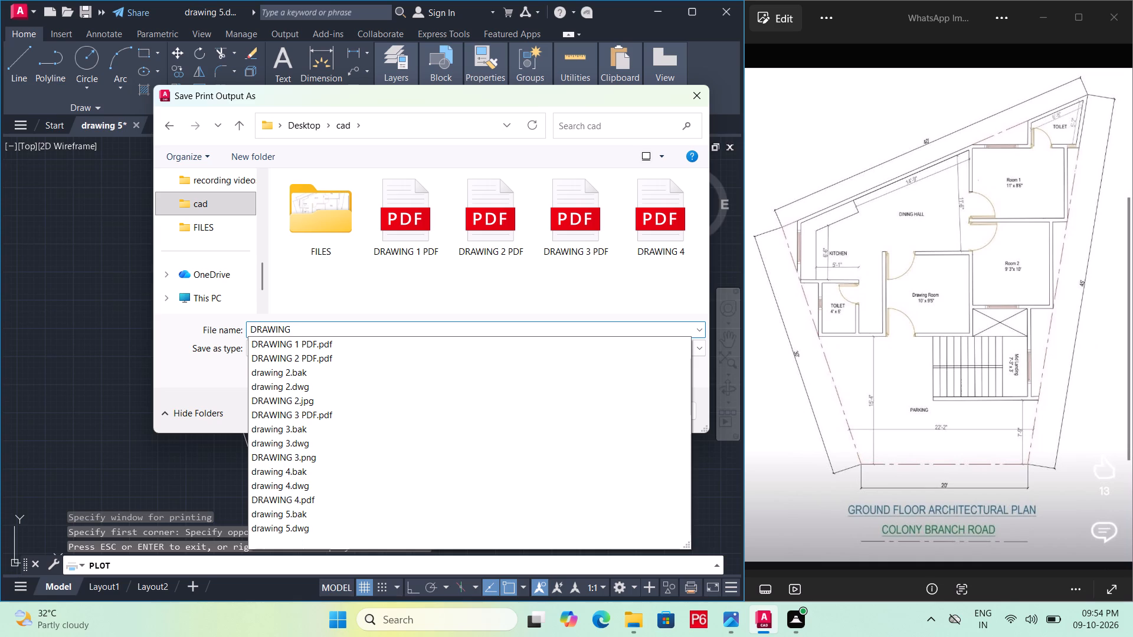
pyautogui.press('5')
pyautogui.press('space')
pyautogui.write('P')
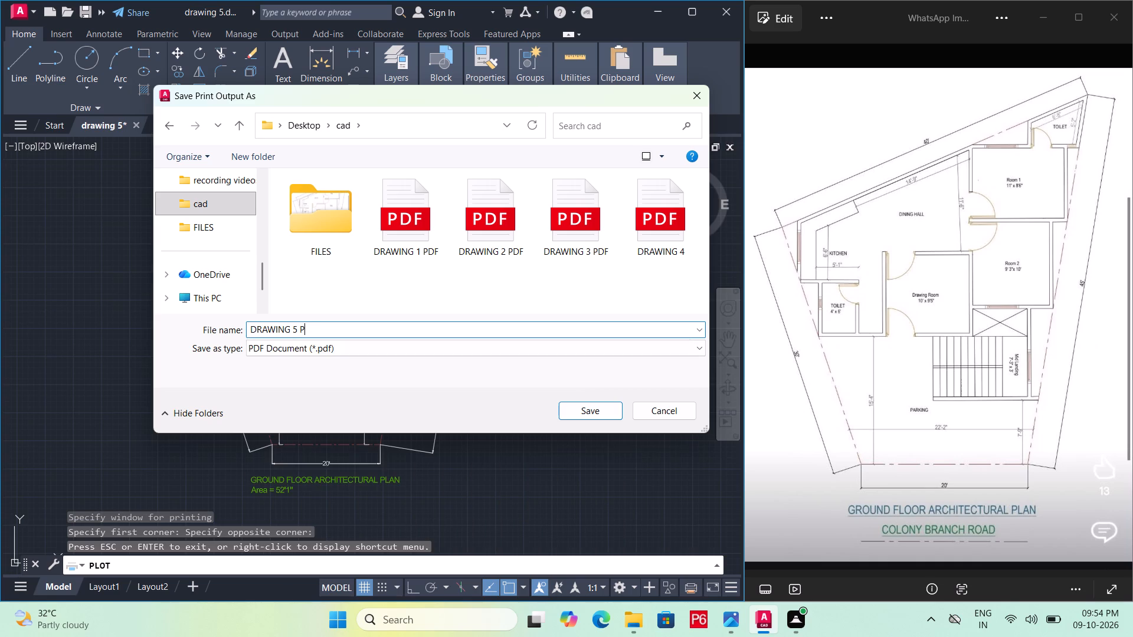
pyautogui.write('DF')
pyautogui.click(575, 411)
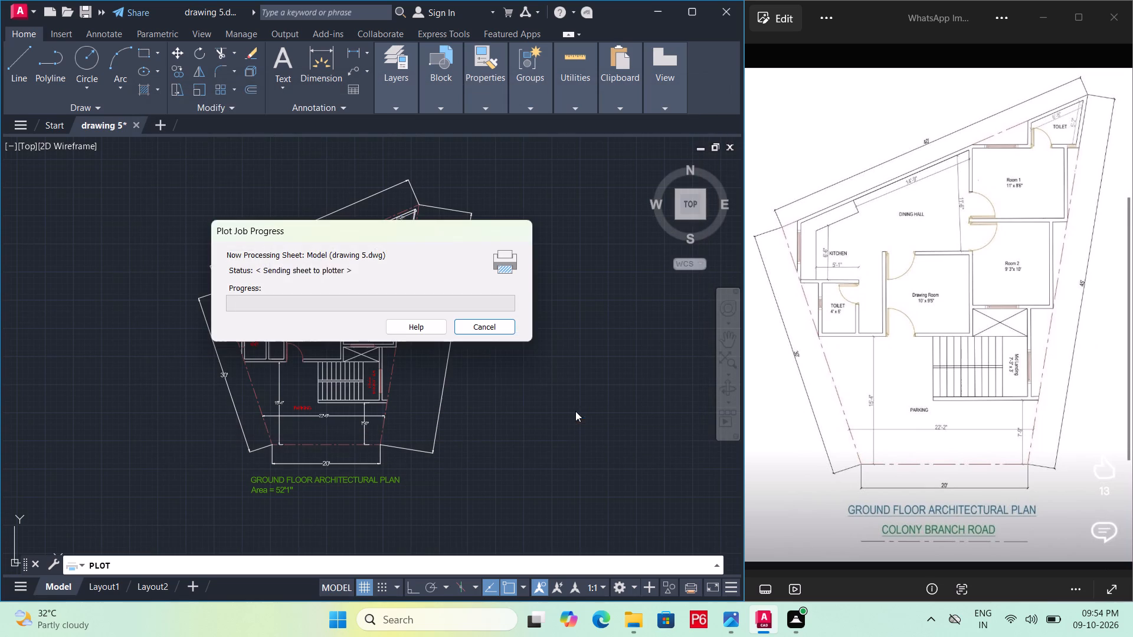